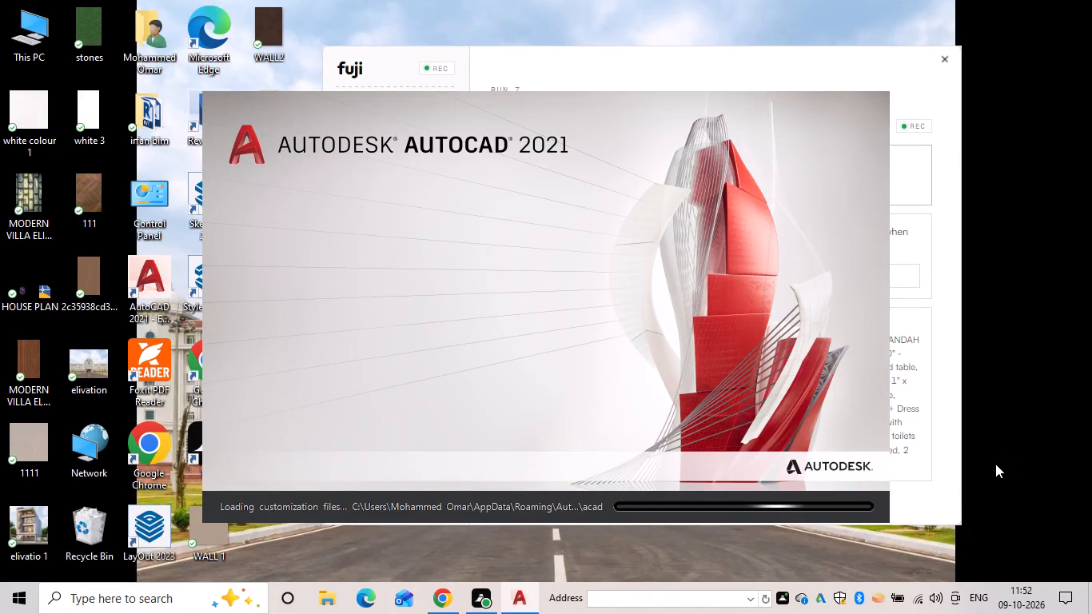
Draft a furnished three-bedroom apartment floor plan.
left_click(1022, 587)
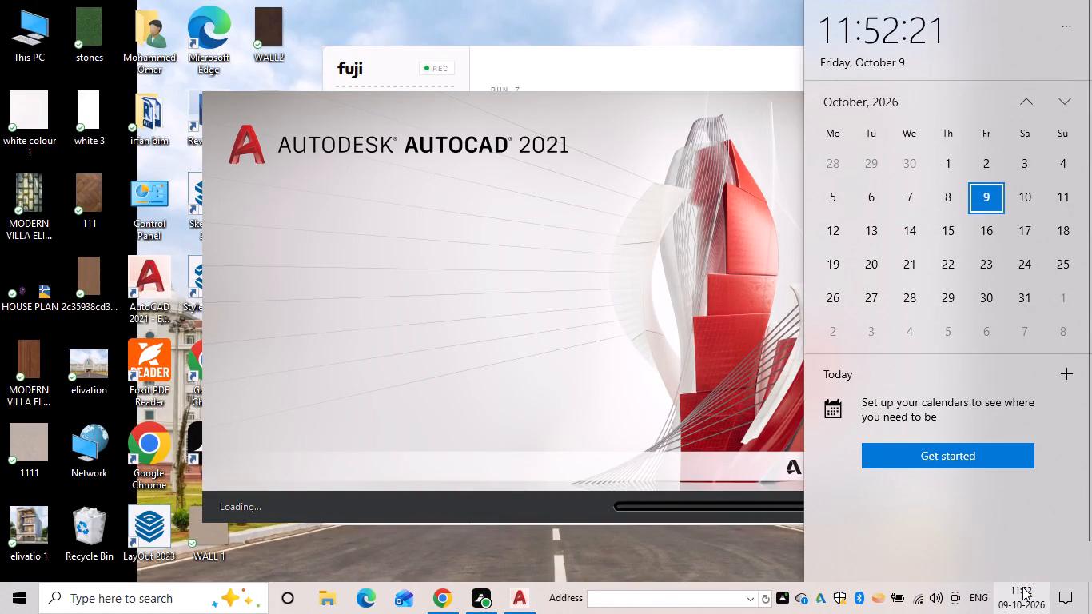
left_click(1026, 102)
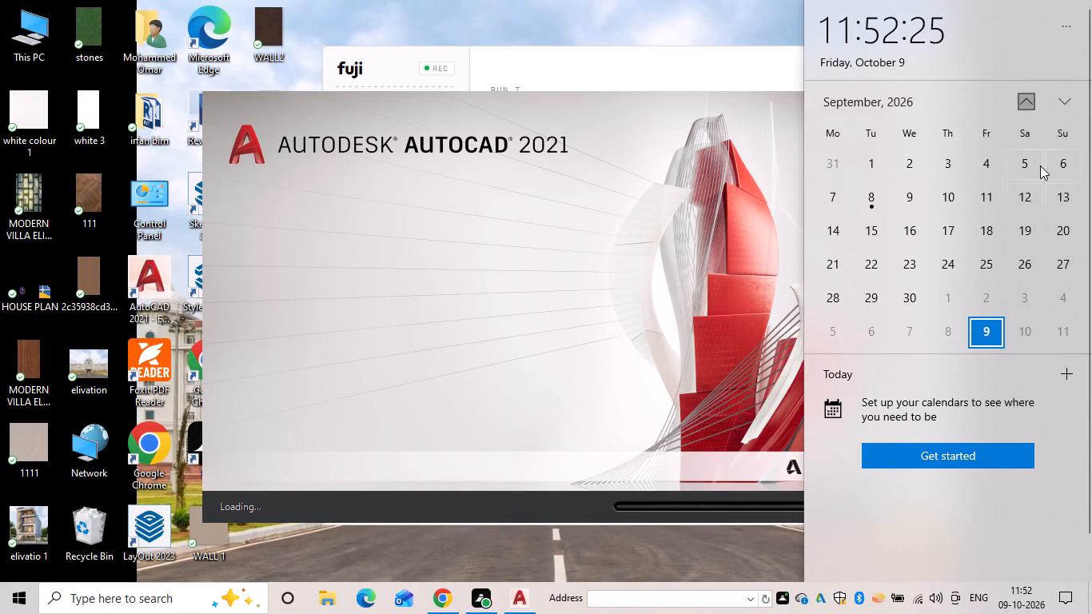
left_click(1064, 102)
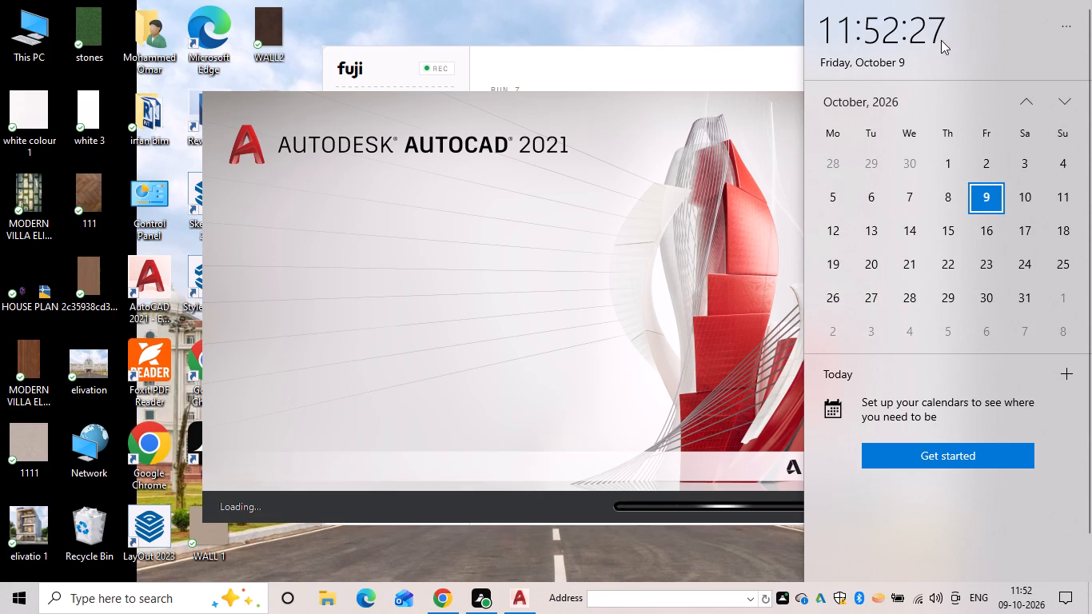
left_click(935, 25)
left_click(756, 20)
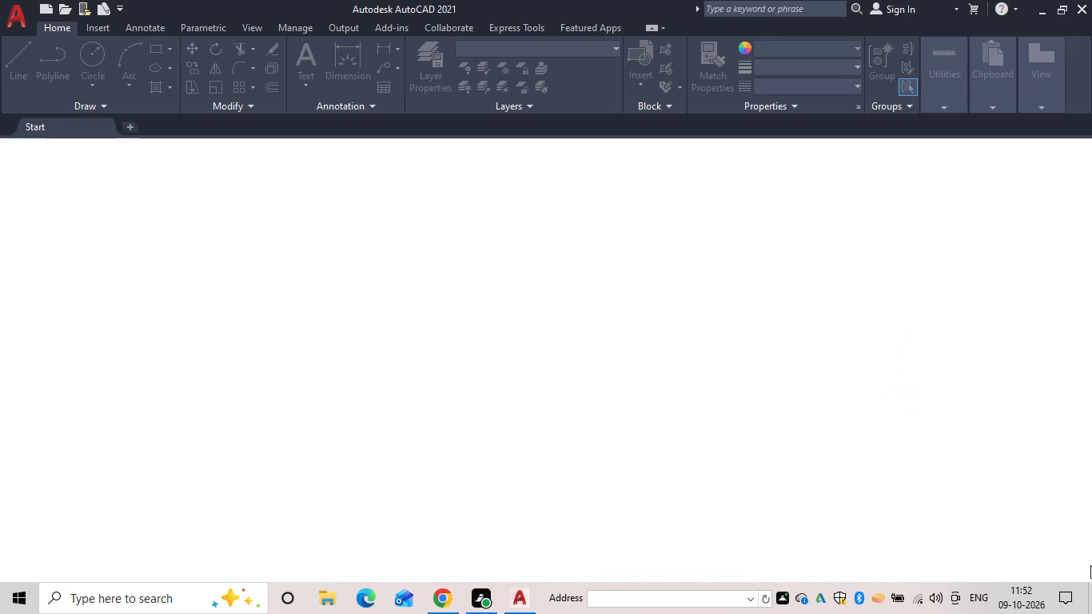
Start a new blank drawing.
left_click(164, 321)
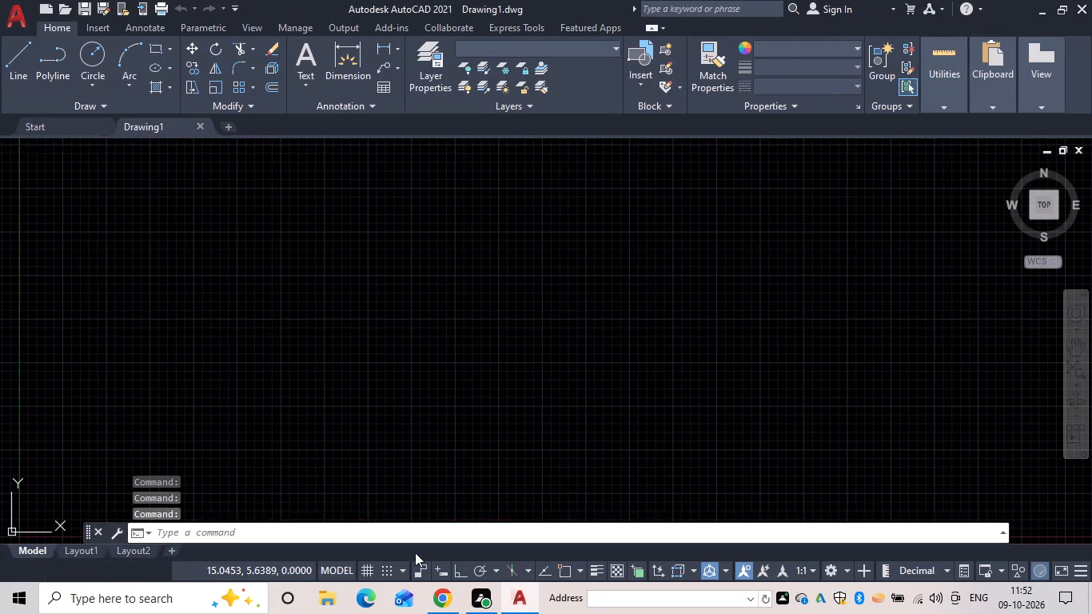
Turn on log file recording for the drawing session with LOGFILEON.
left_click(348, 523)
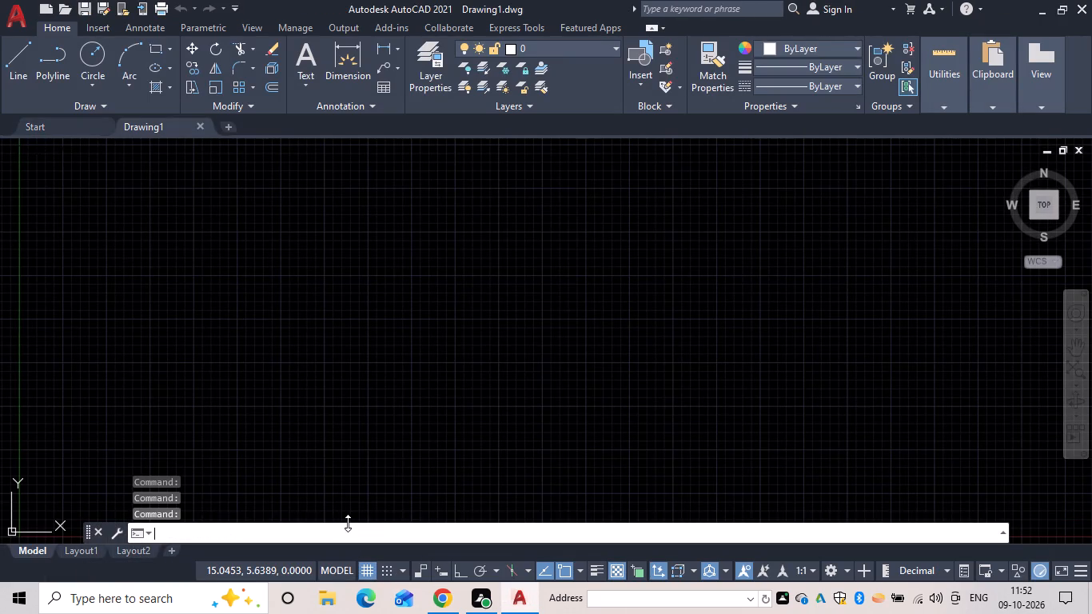
type("lo")
key("g")
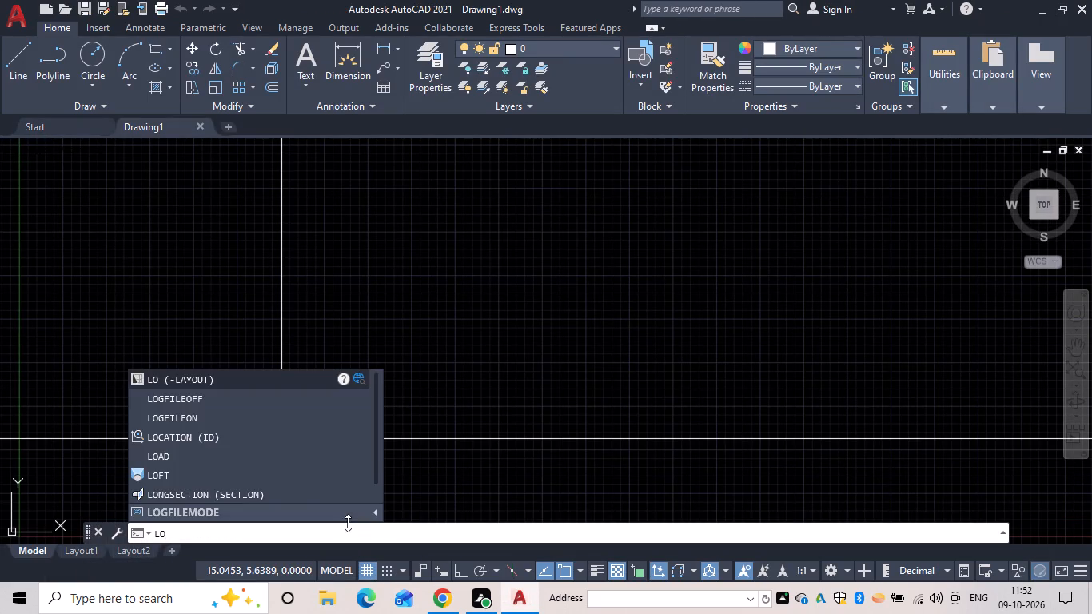
left_click(225, 412)
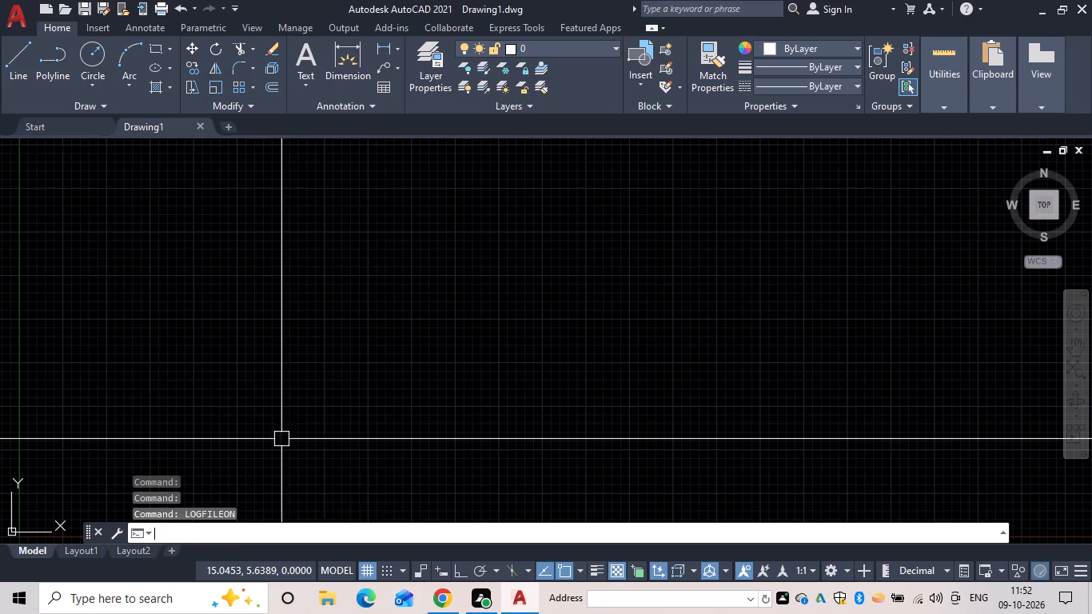
Turn the grid display off and ortho mode on.
left_click(369, 571)
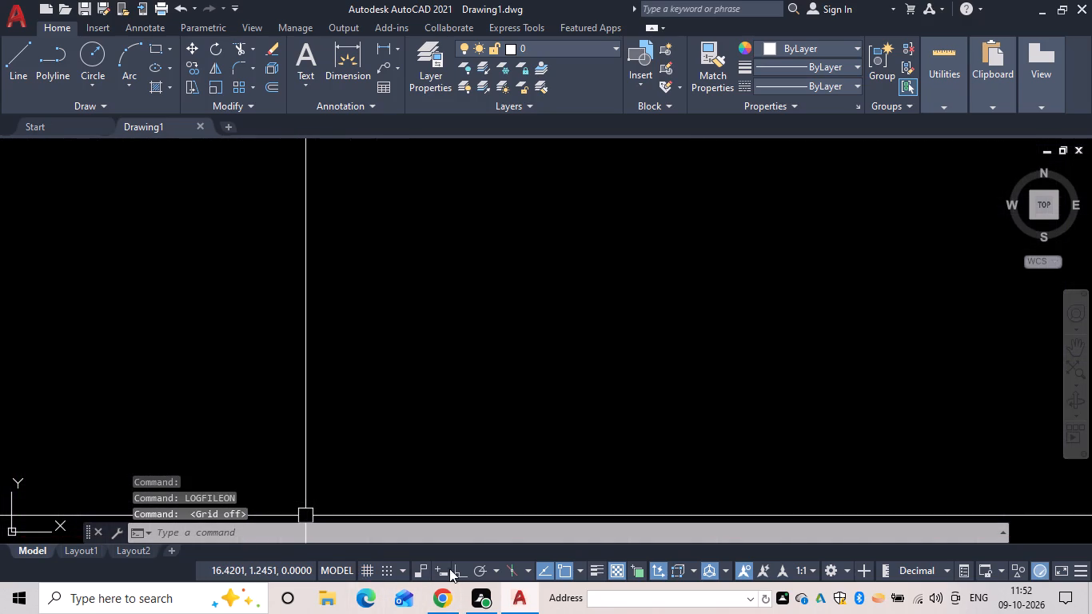
left_click(456, 567)
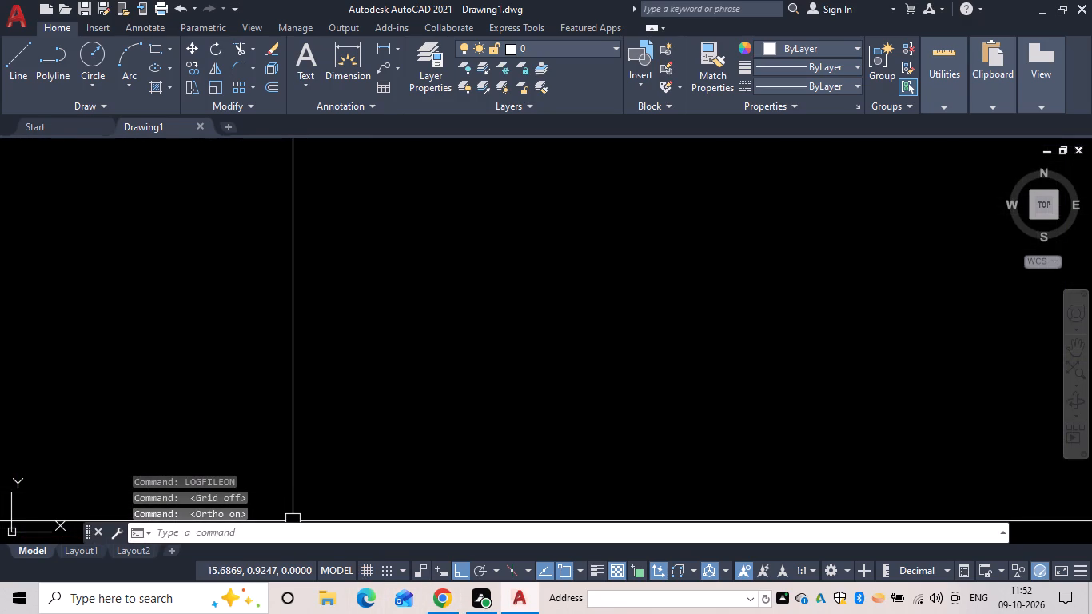
Run LOGFILEON once more to make sure log file recording is on.
left_click(240, 536)
type("lo")
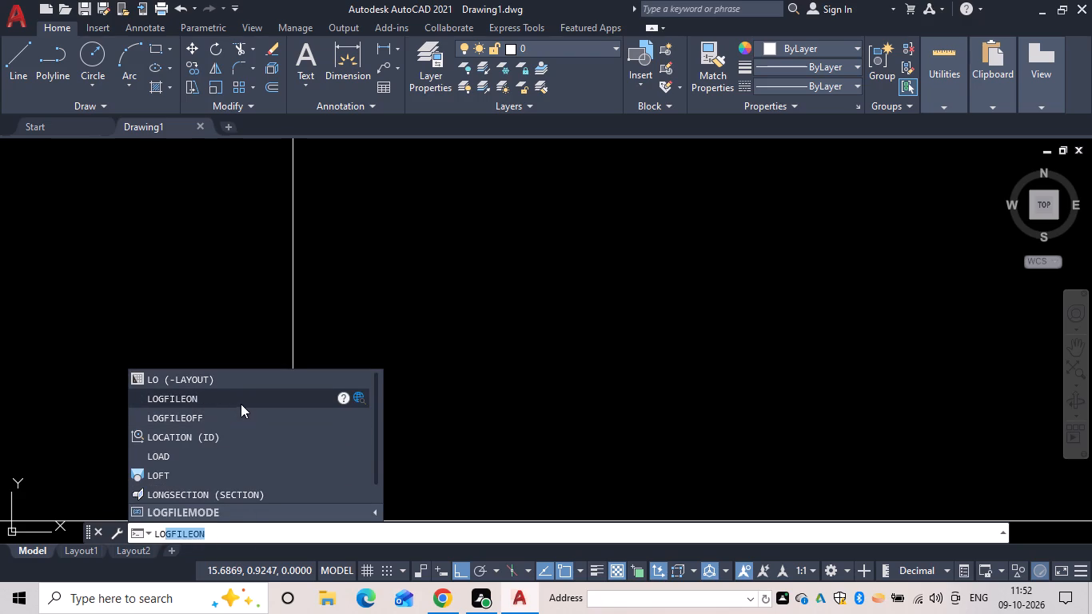
left_click(243, 401)
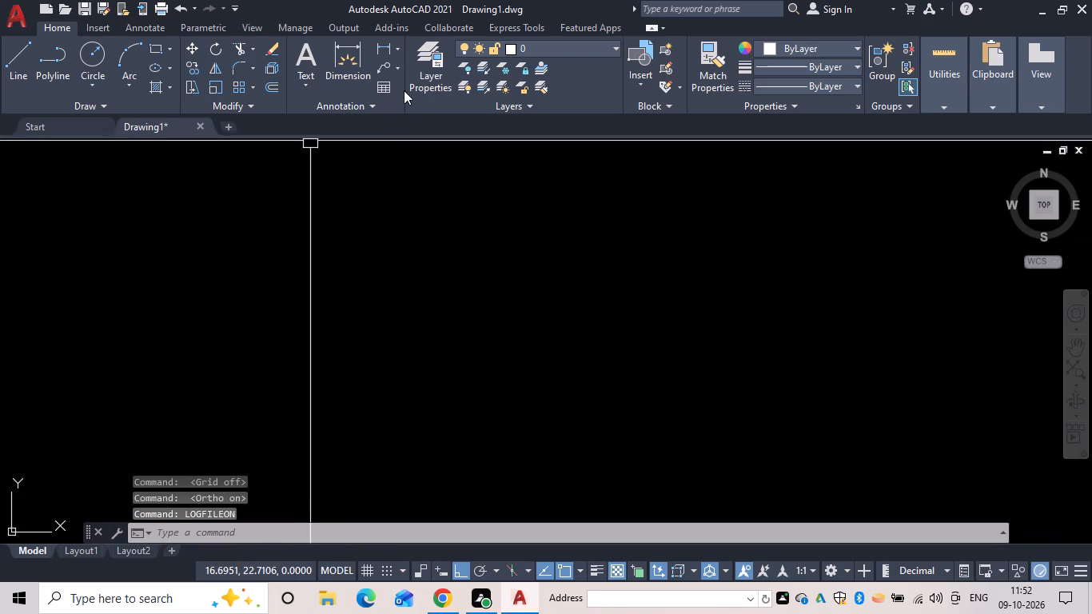
Set the drawing units to Engineering length type with 0'-0" precision.
left_click(290, 530)
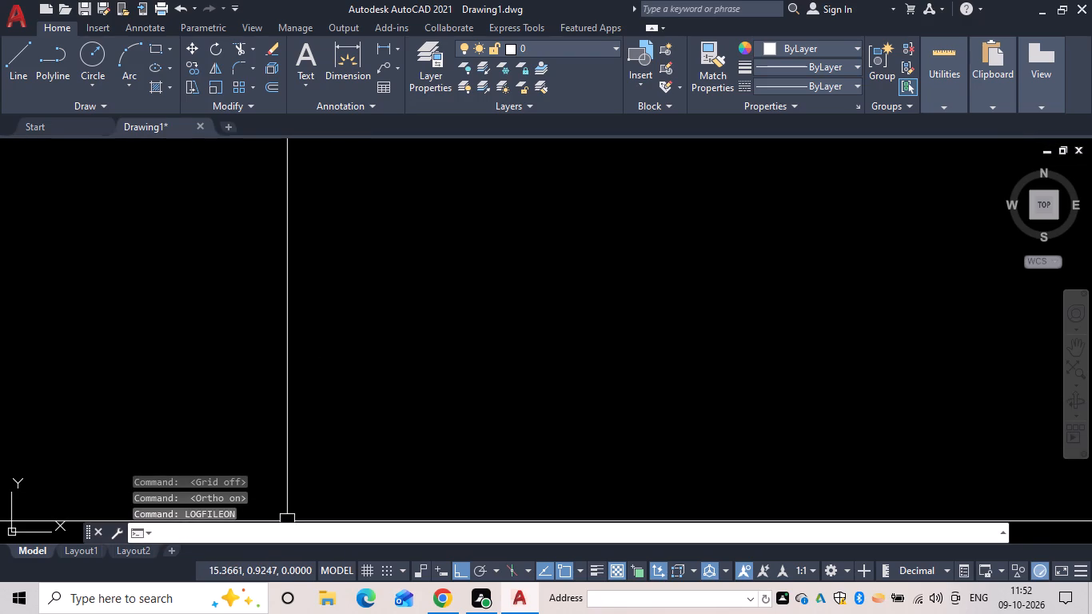
type("un")
key("space")
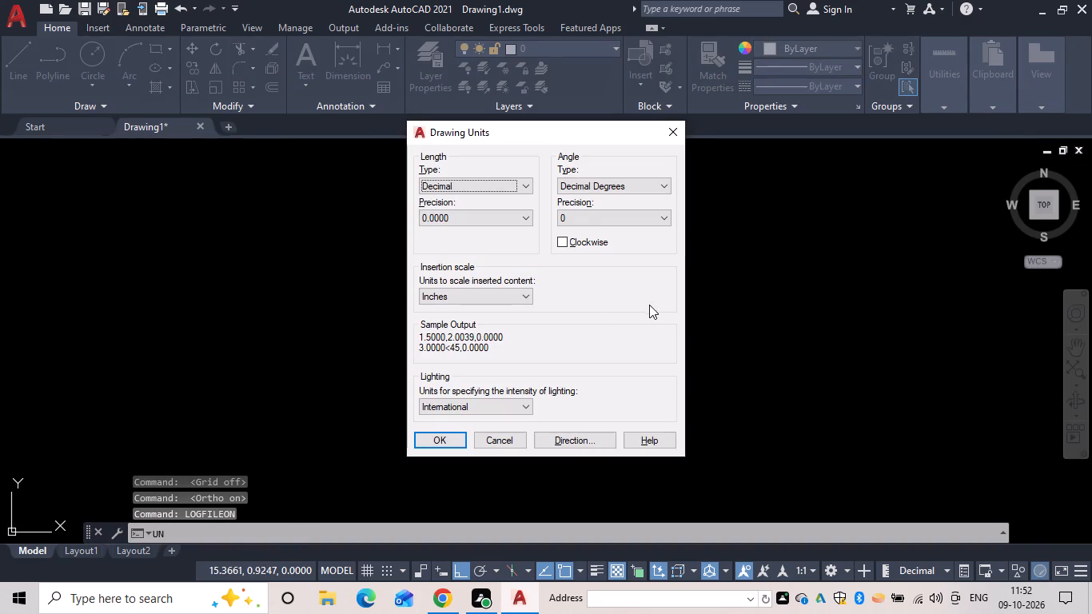
left_click(520, 183)
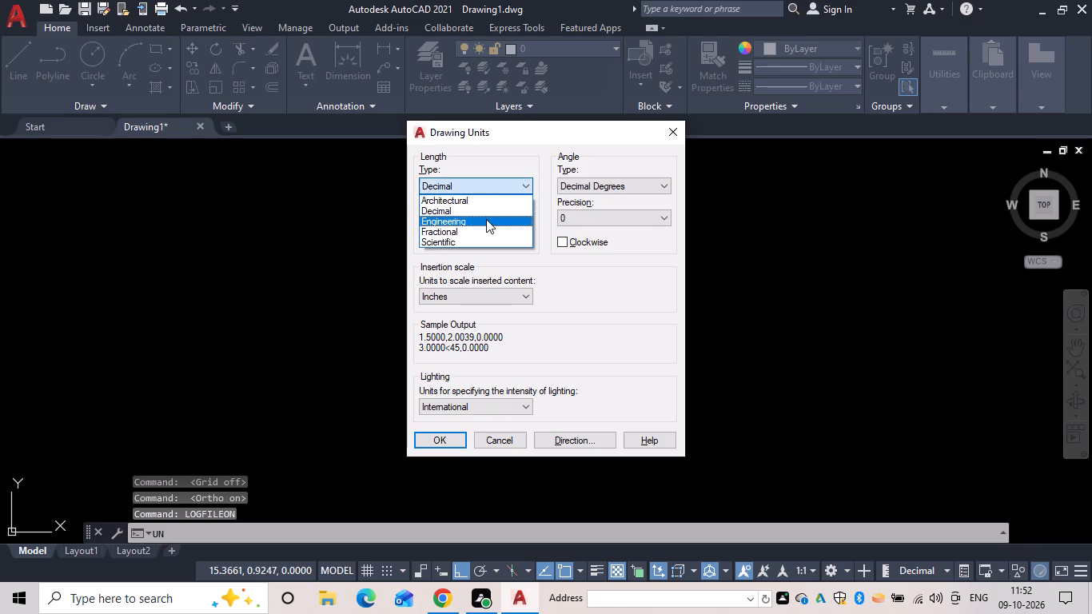
left_click(485, 221)
left_click(480, 223)
left_click(478, 245)
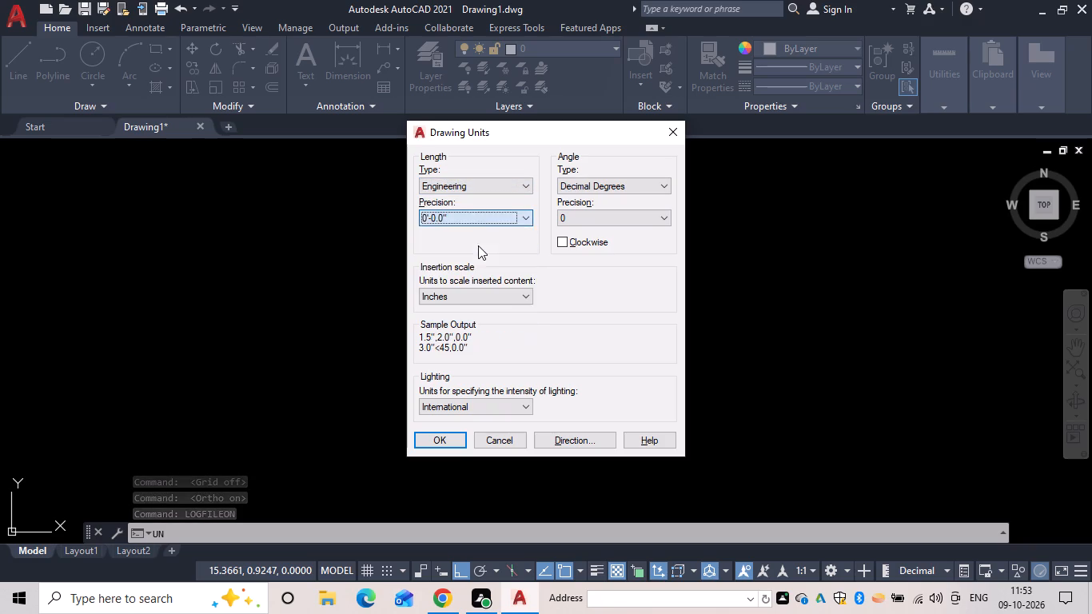
left_click(480, 212)
left_click(472, 231)
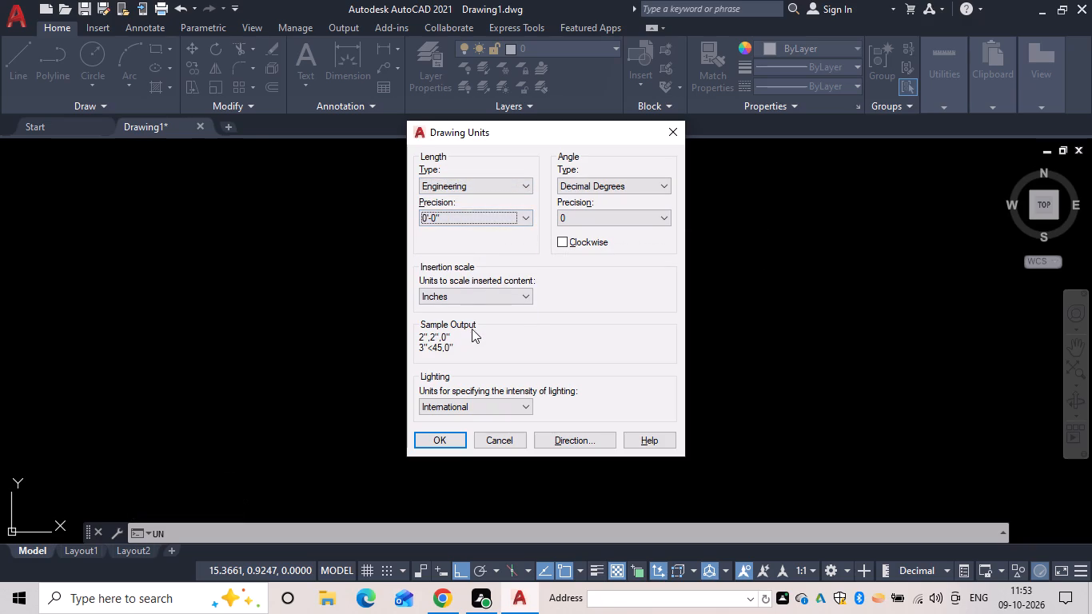
left_click(438, 432)
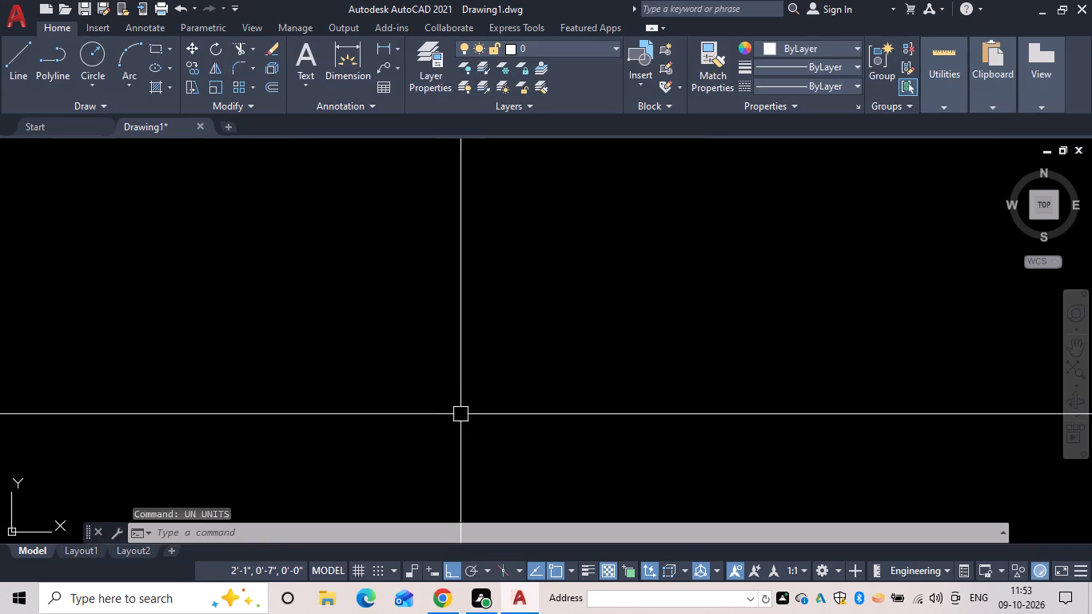
Set the model space limits from 0,0 to 100',100'.
key("l")
key("i")
type("m")
key("space")
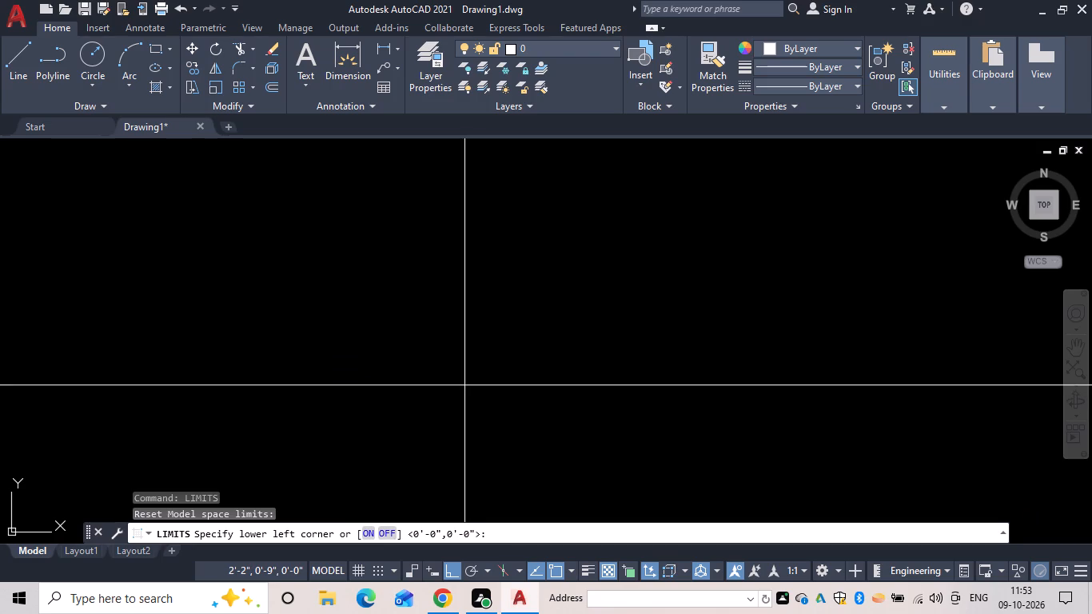
type("0,0")
key("space")
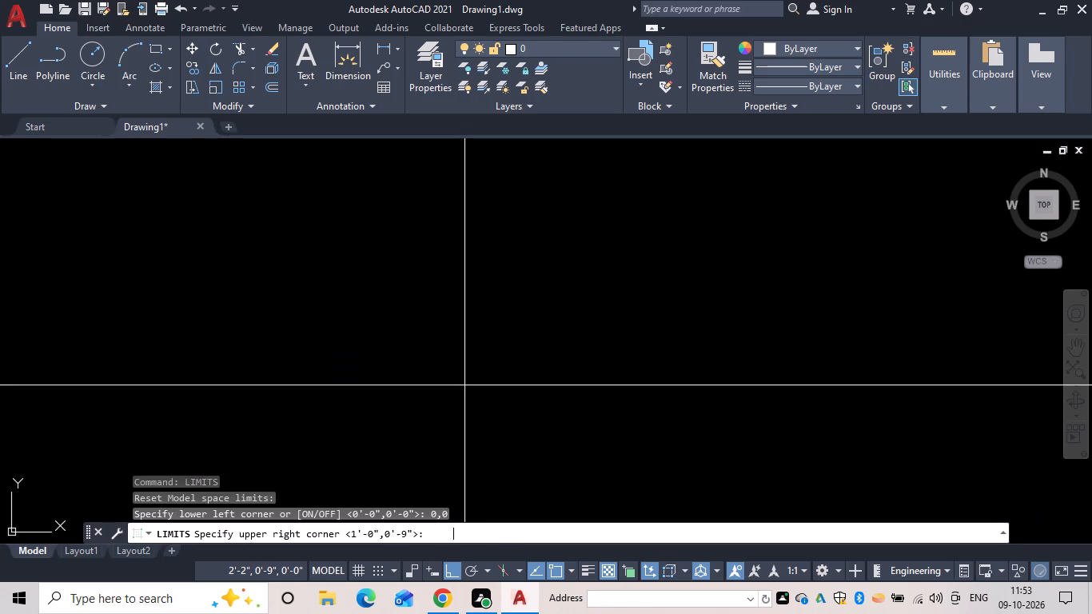
type("100'")
type(",100'")
key("space")
type("z a")
key("space")
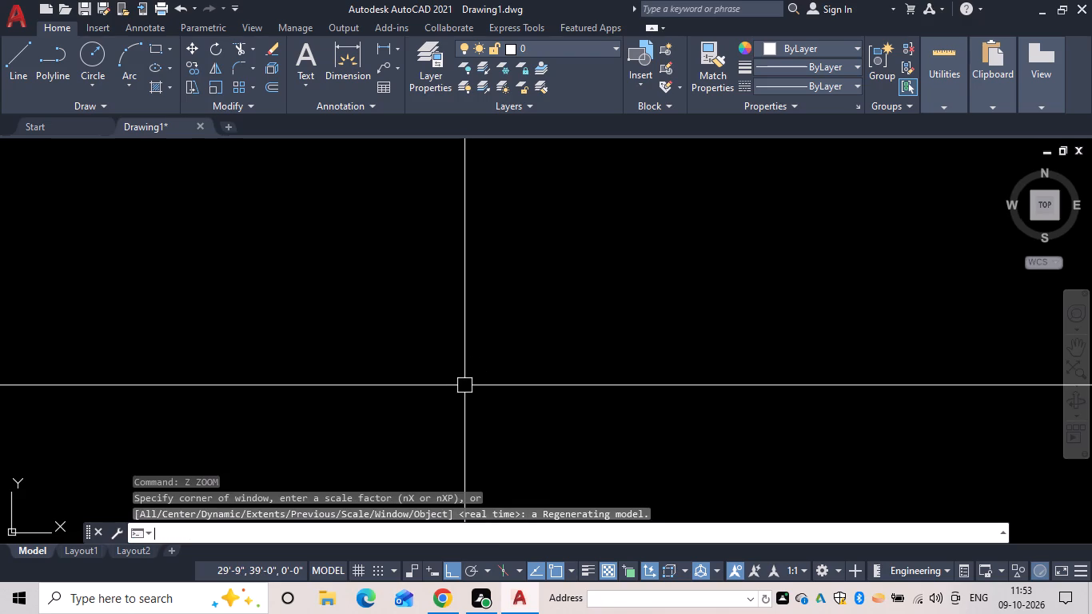
Modify the Standard dimension style's primary units to Engineering format with 0'-0" precision.
key("d")
key("space")
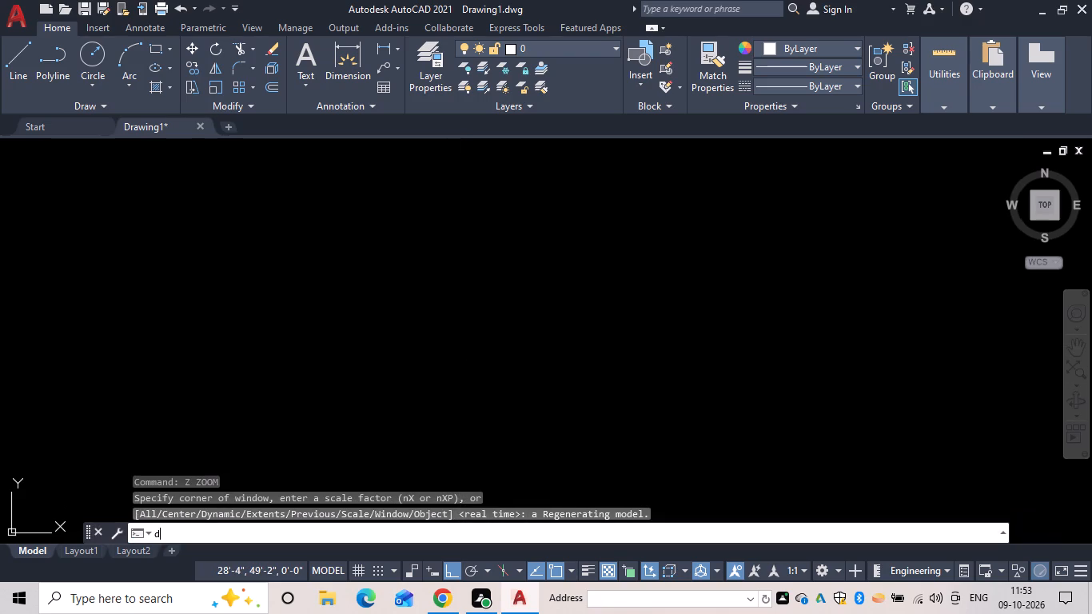
double_click(715, 264)
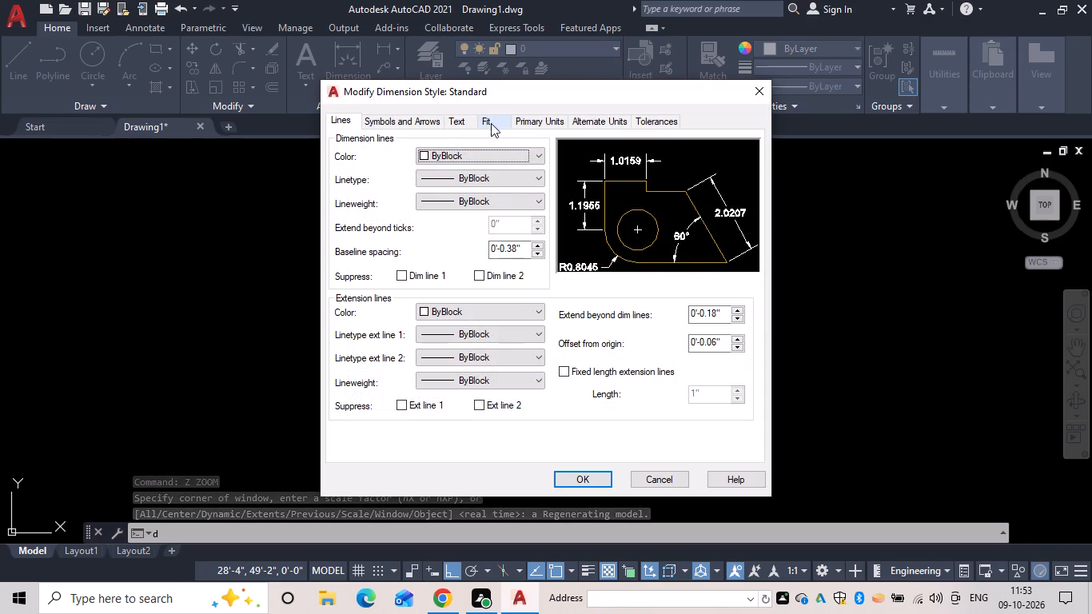
left_click(528, 121)
left_click(532, 165)
left_click(534, 158)
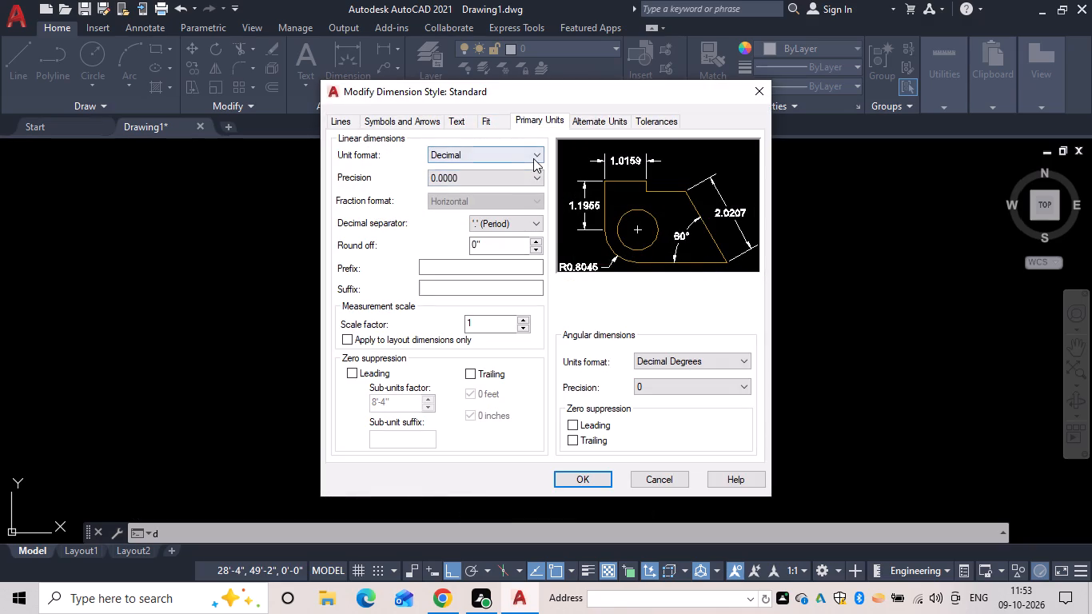
left_click(519, 193)
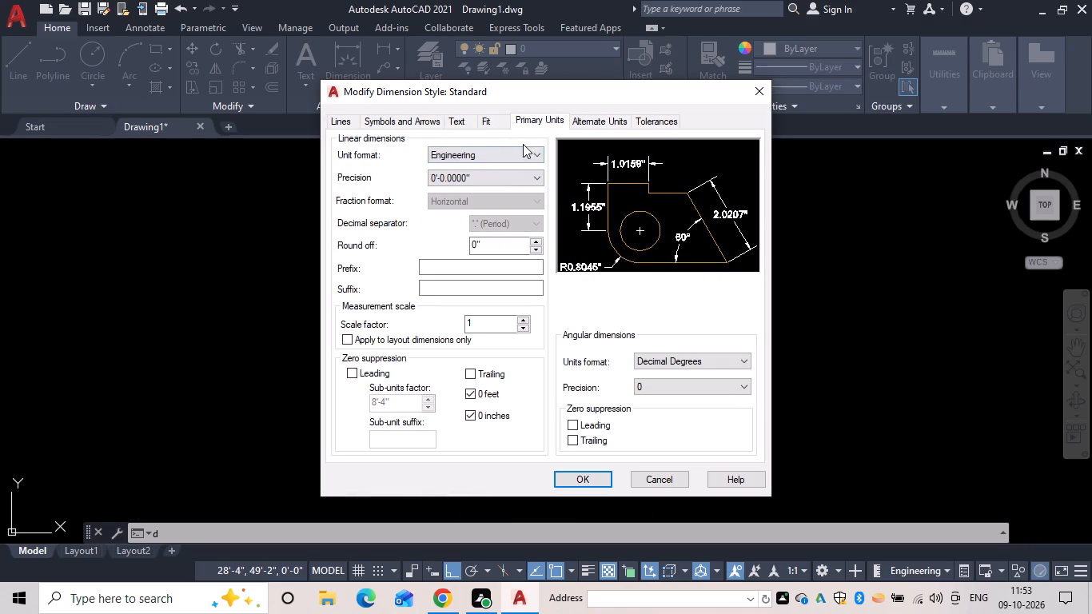
left_click(520, 186)
left_click(521, 176)
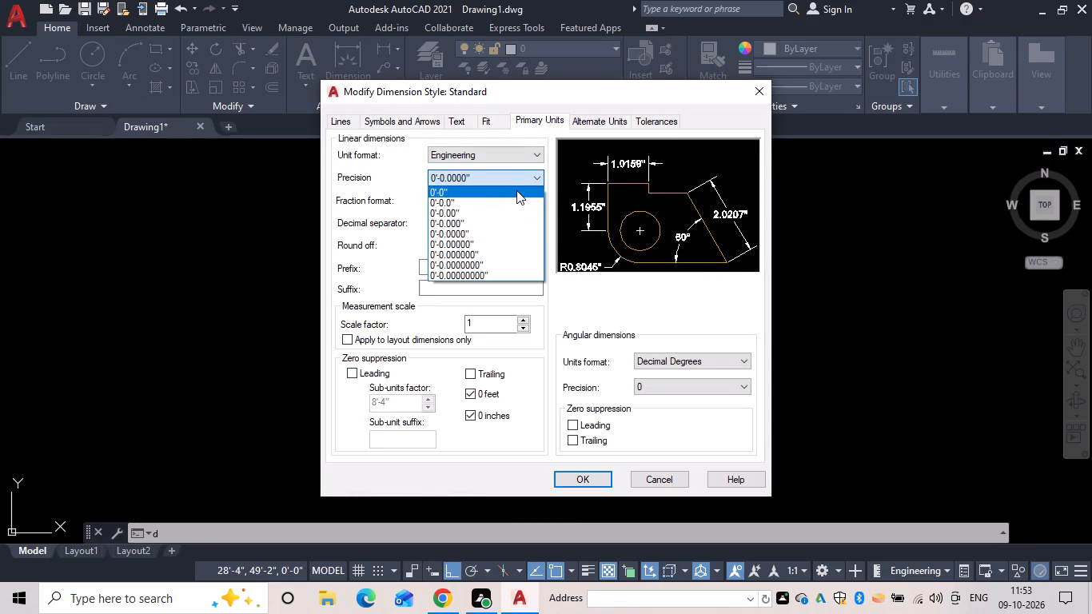
left_click(516, 190)
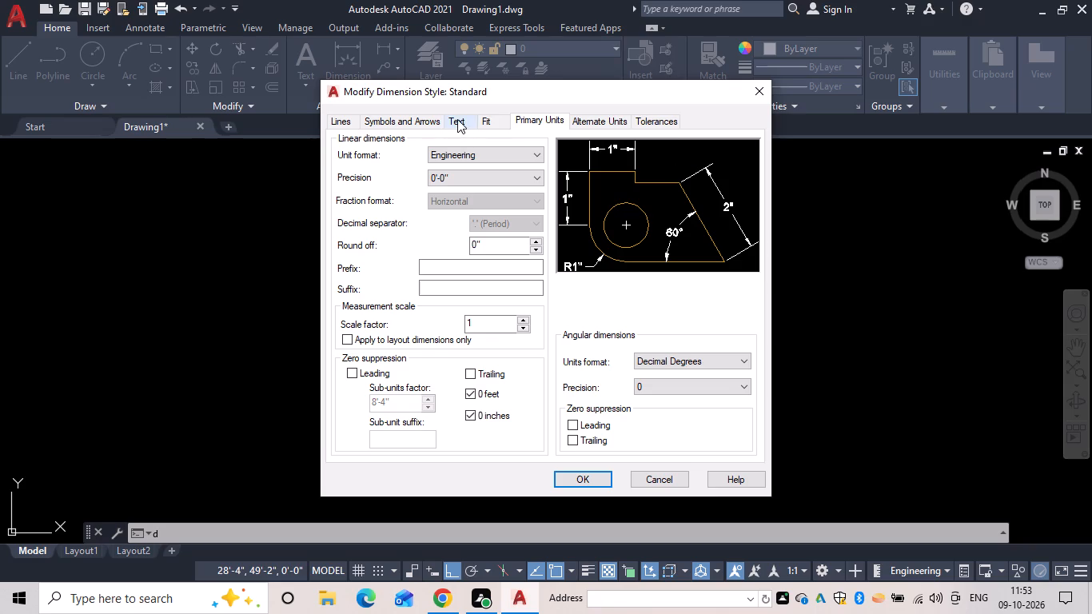
Set the Standard dimension style's text height to 8".
left_click(392, 122)
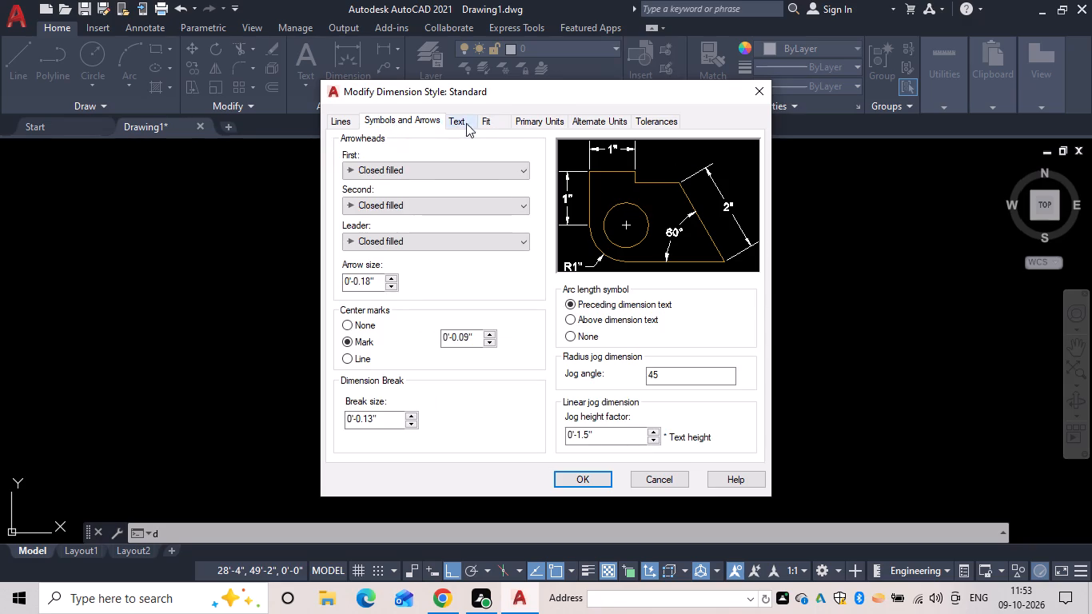
left_click(455, 121)
left_click_drag(527, 233, 472, 246)
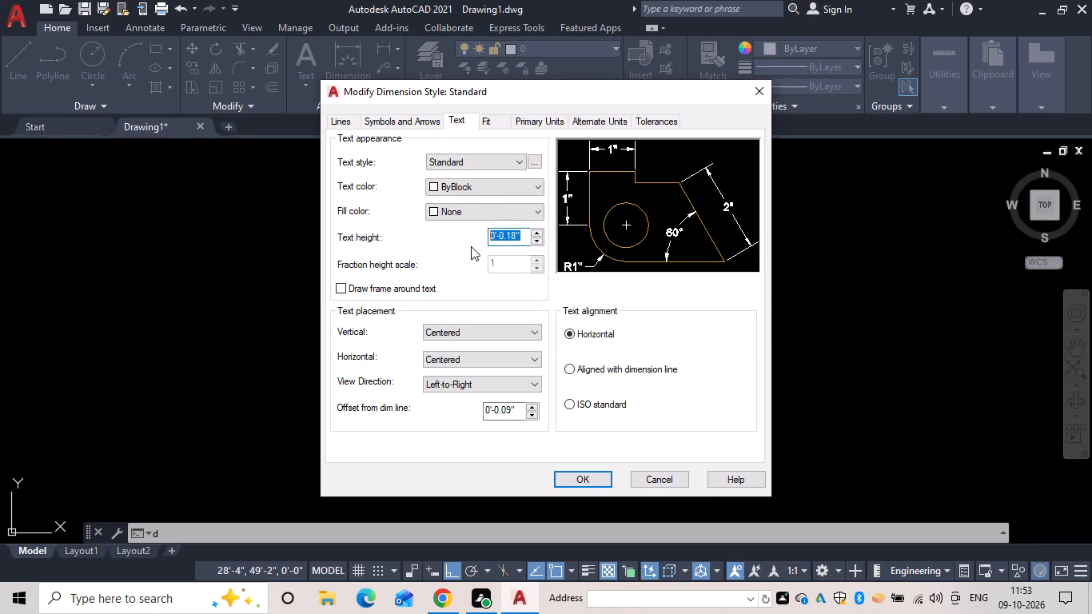
key("BackSpace")
type("8\"")
key("Return")
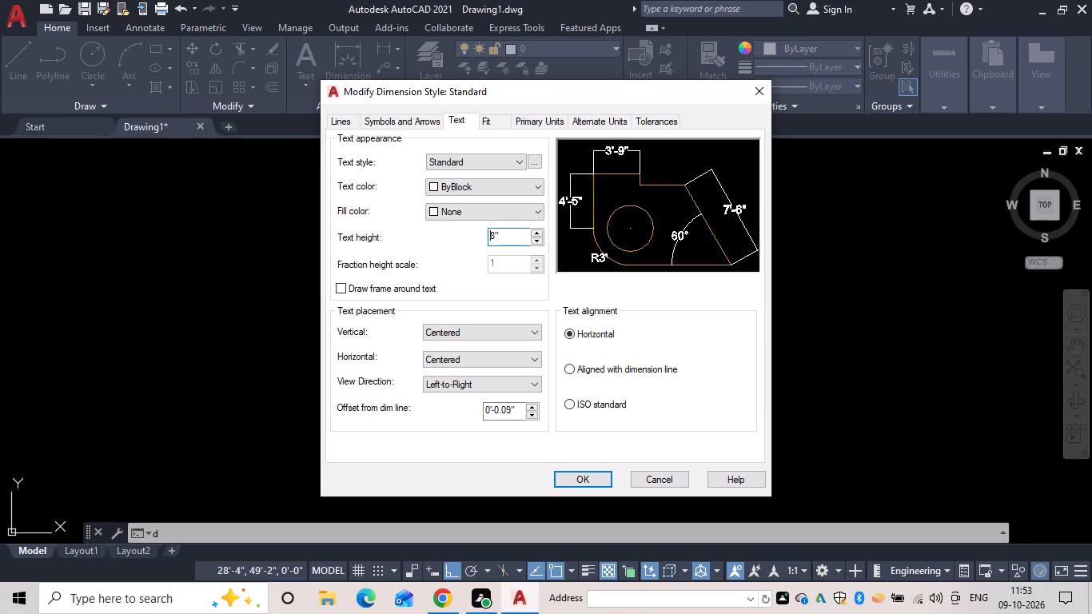
Set the Standard dimension style's first and second arrowheads to Architectural tick.
left_click(407, 116)
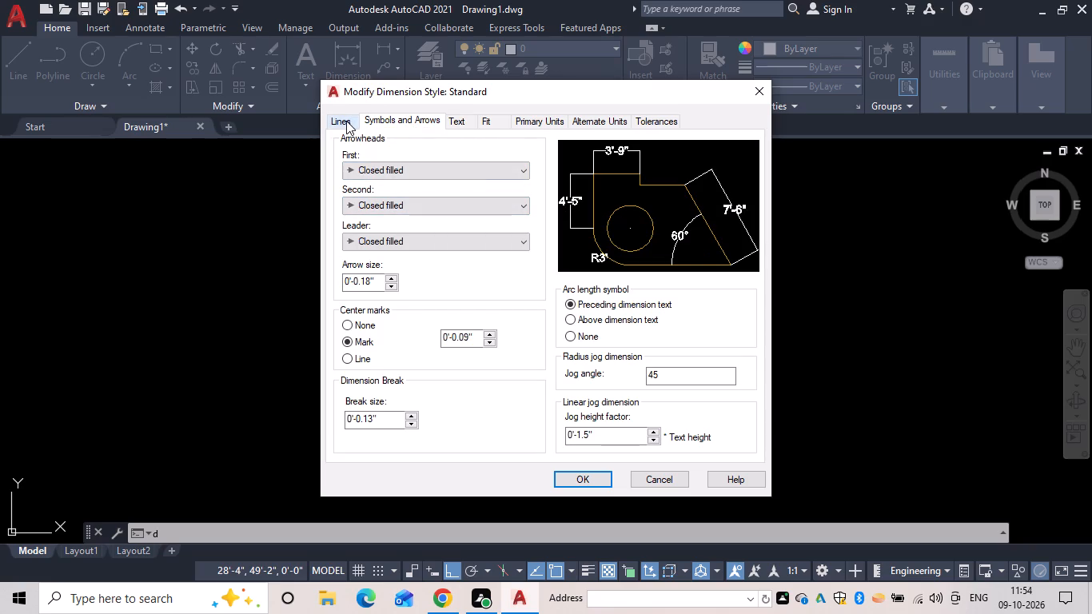
left_click(417, 163)
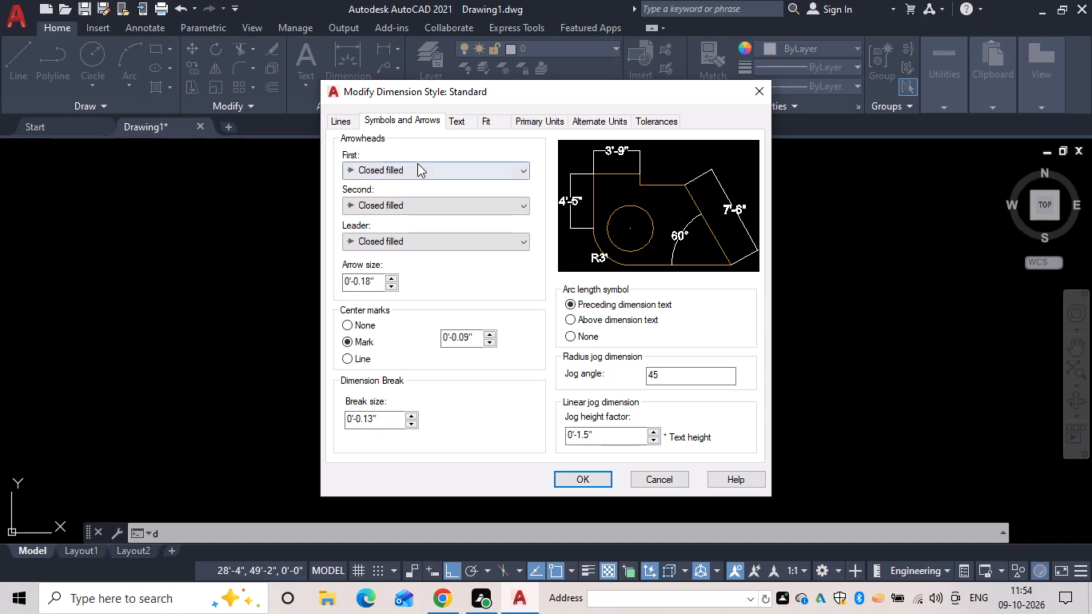
left_click(426, 245)
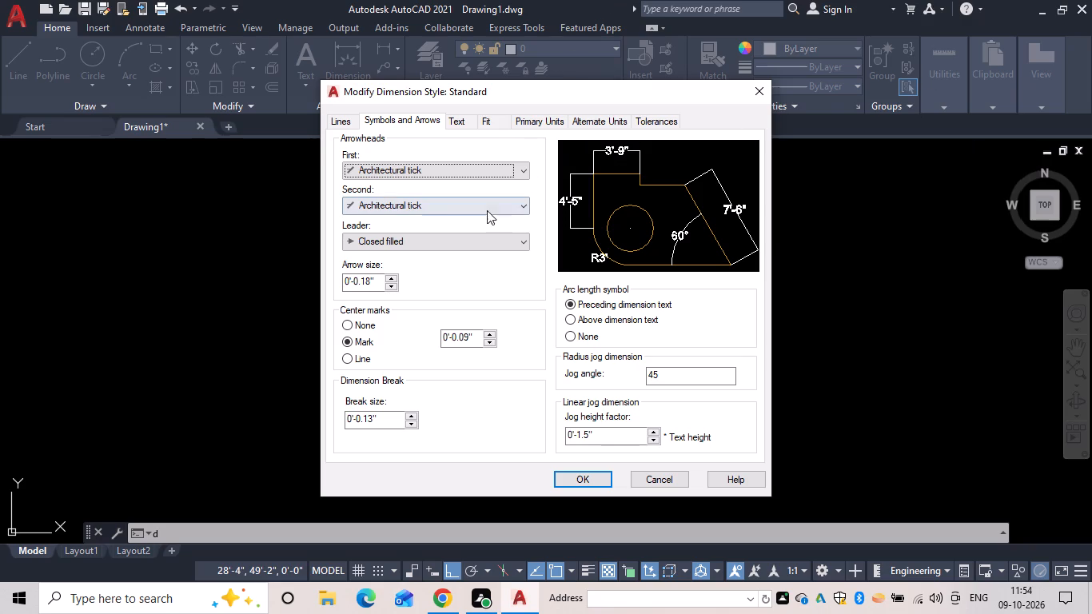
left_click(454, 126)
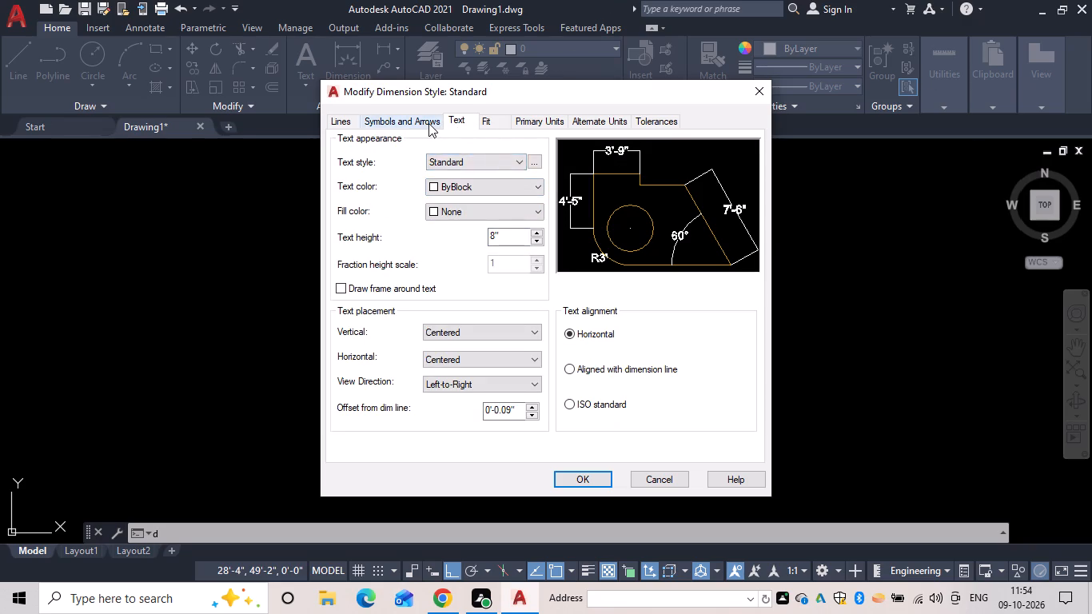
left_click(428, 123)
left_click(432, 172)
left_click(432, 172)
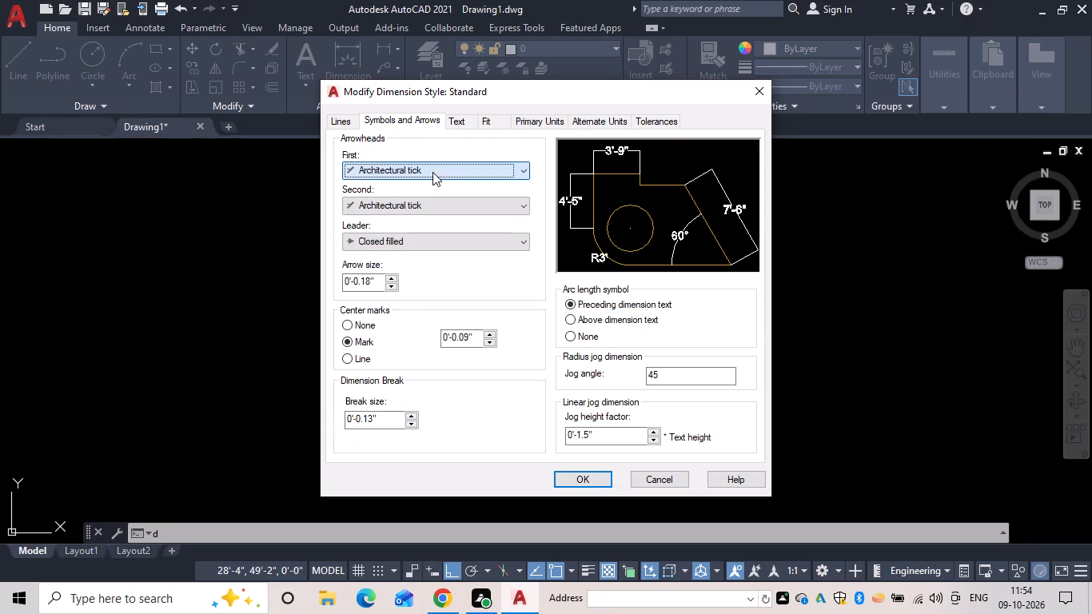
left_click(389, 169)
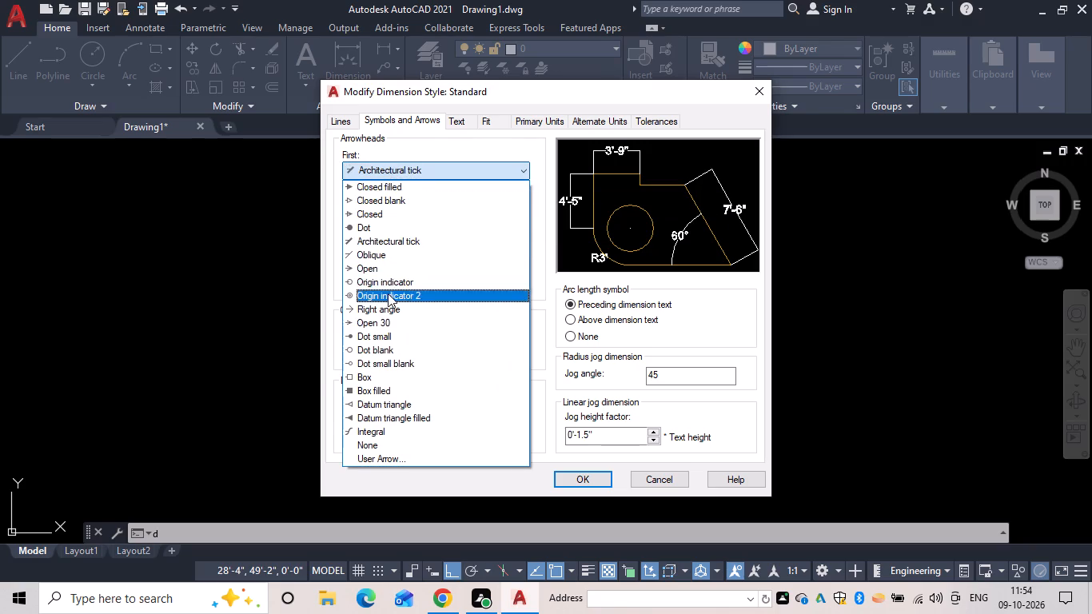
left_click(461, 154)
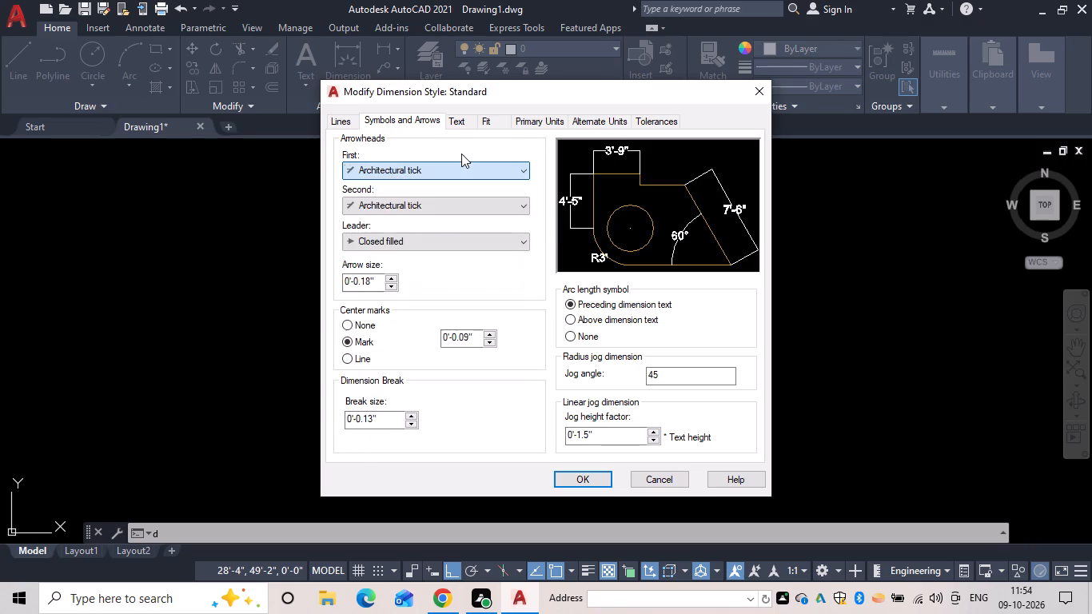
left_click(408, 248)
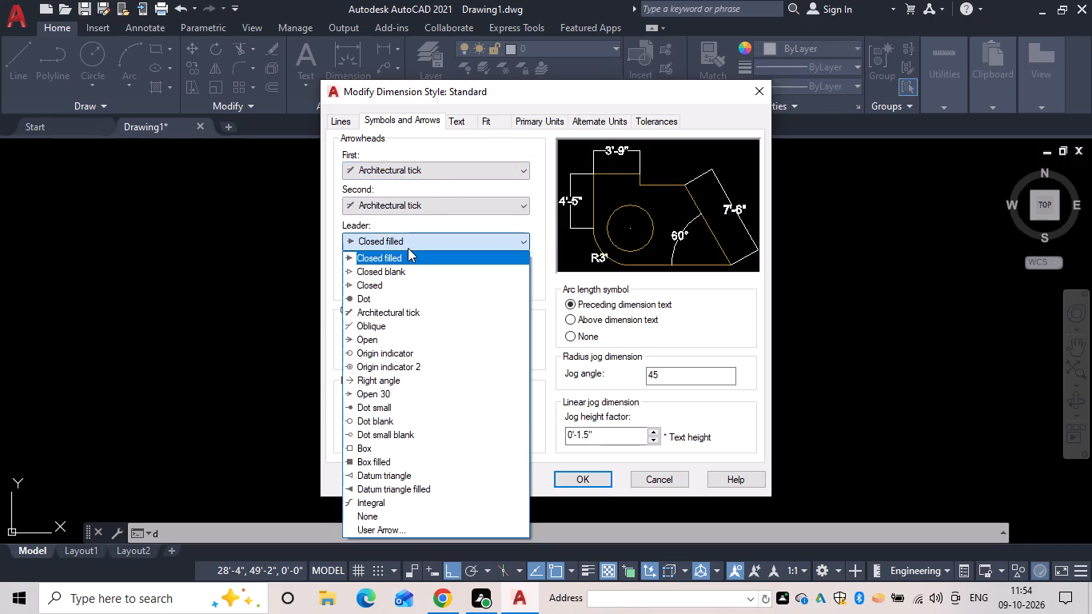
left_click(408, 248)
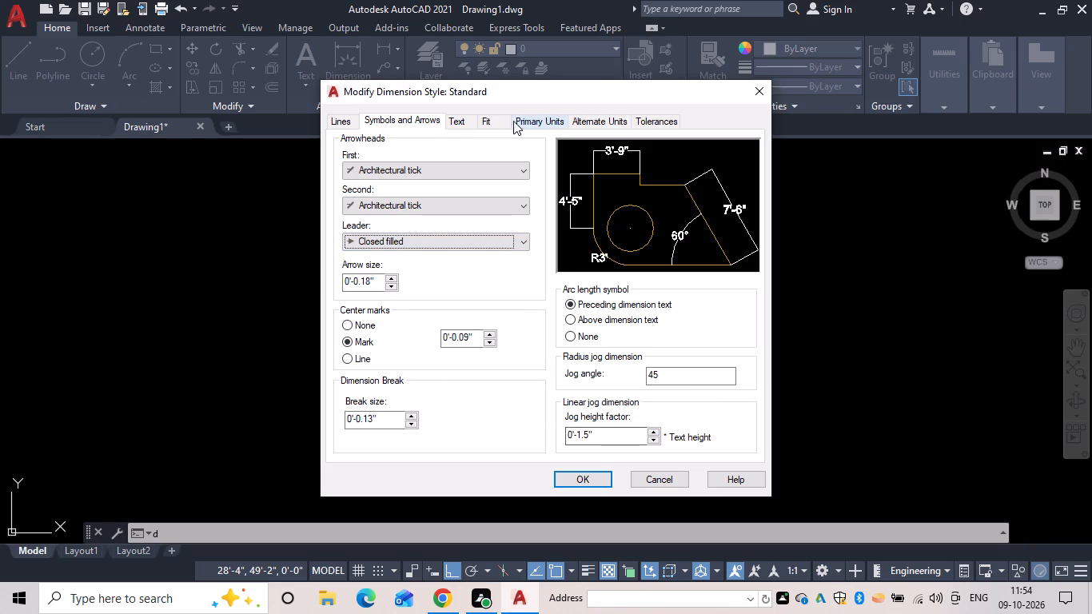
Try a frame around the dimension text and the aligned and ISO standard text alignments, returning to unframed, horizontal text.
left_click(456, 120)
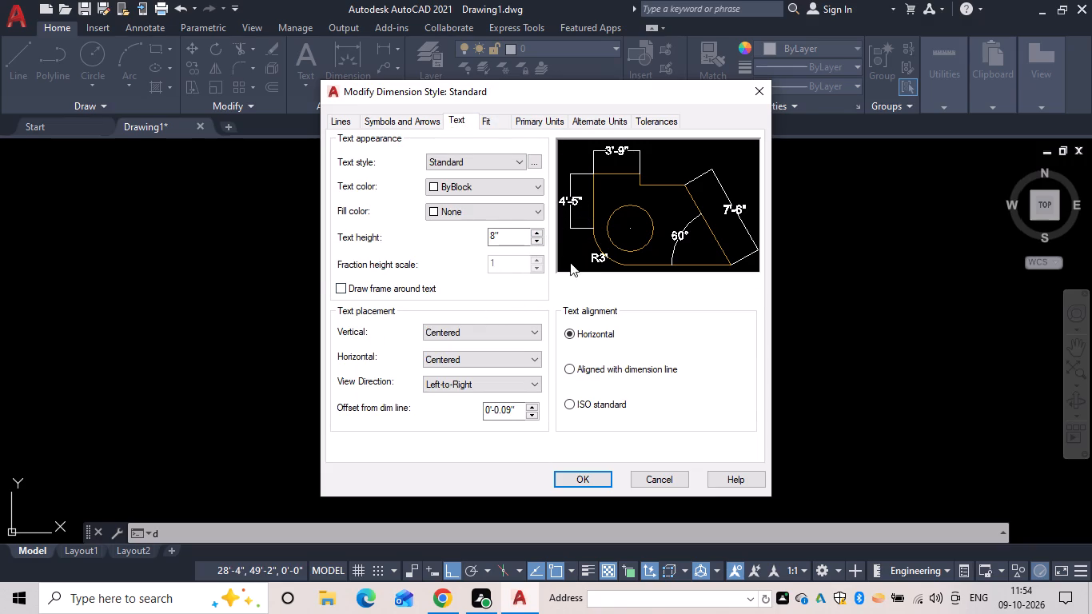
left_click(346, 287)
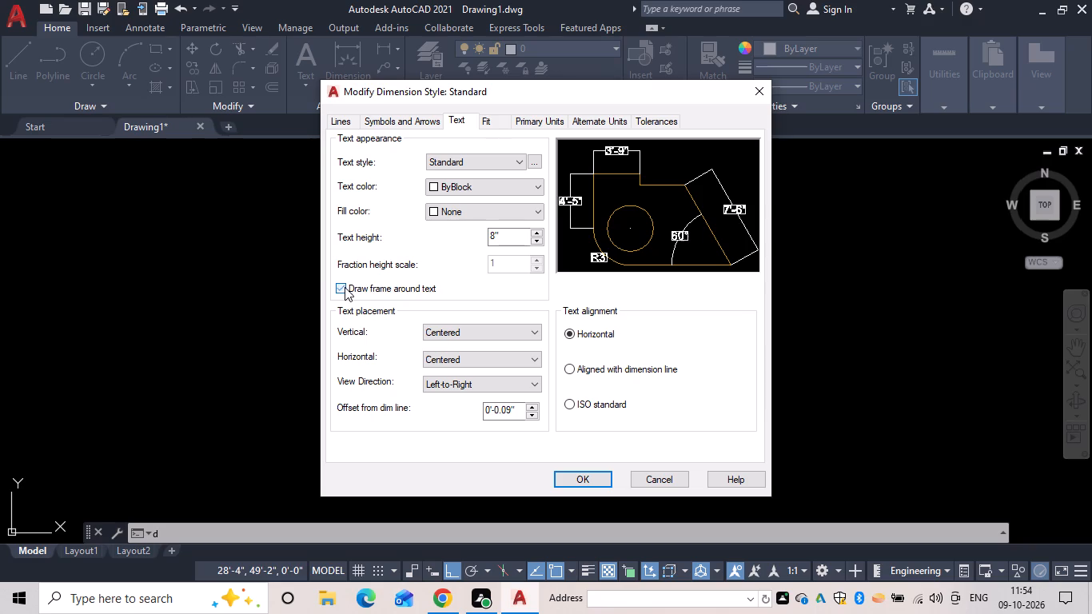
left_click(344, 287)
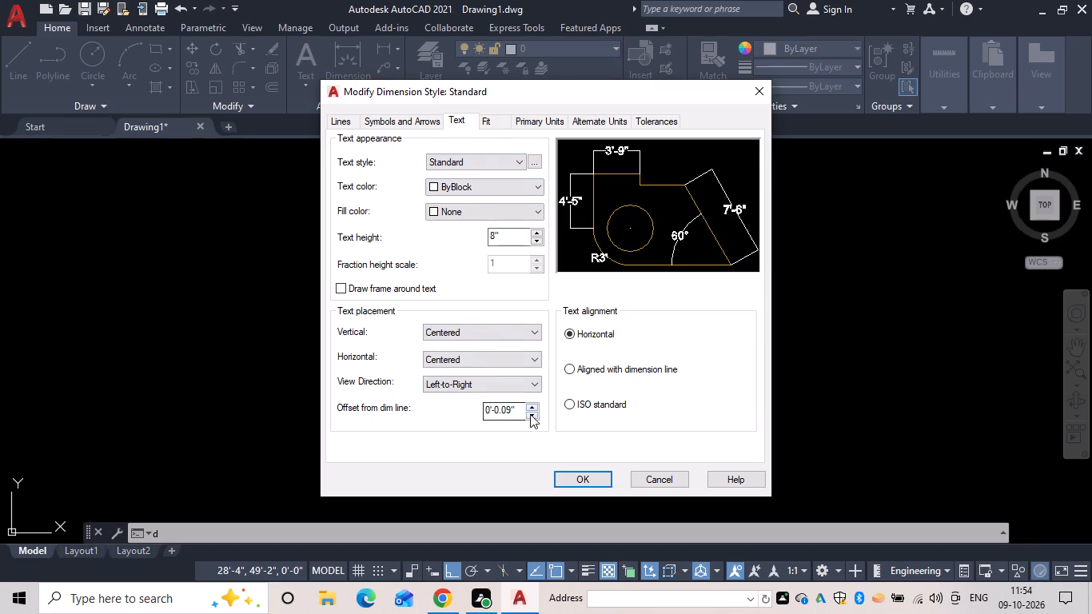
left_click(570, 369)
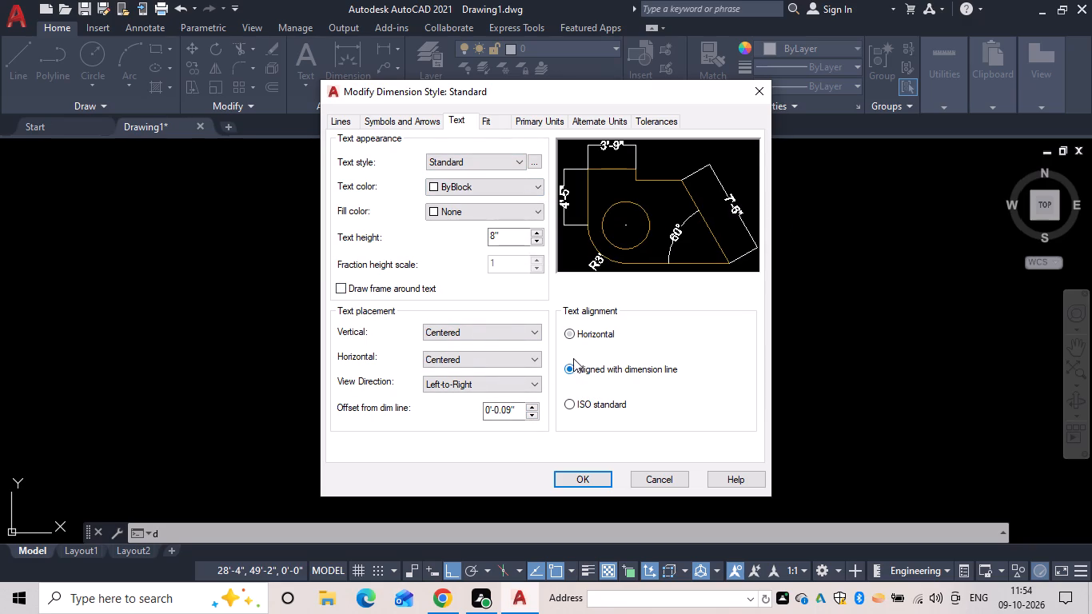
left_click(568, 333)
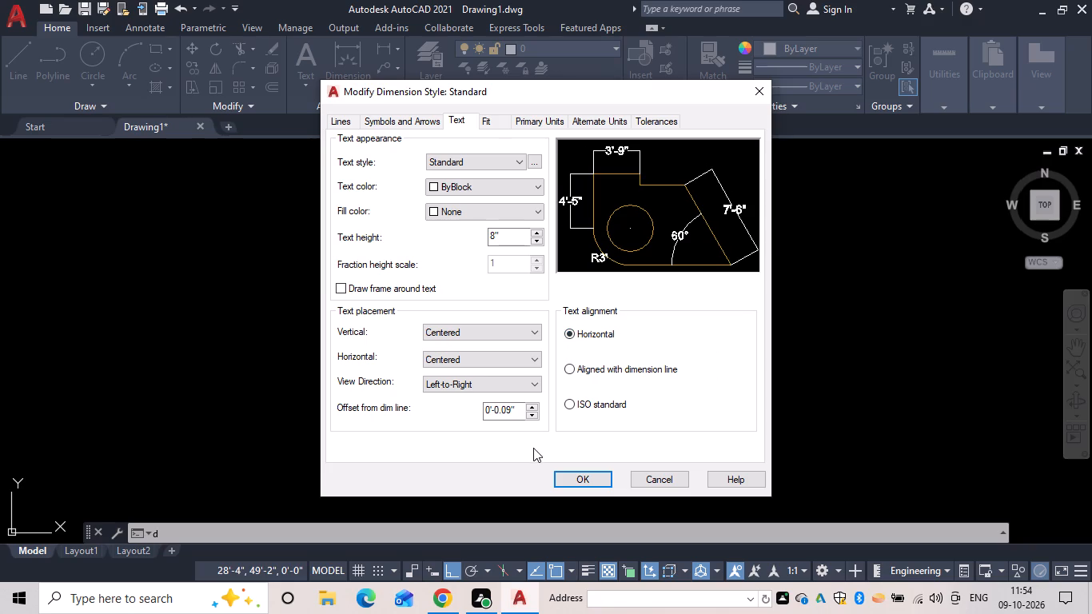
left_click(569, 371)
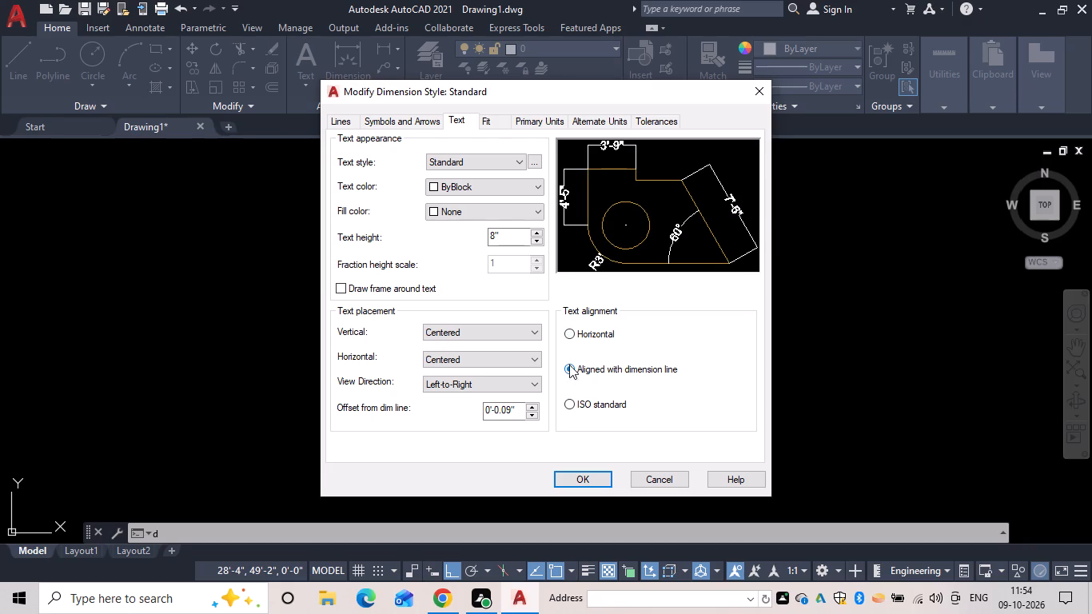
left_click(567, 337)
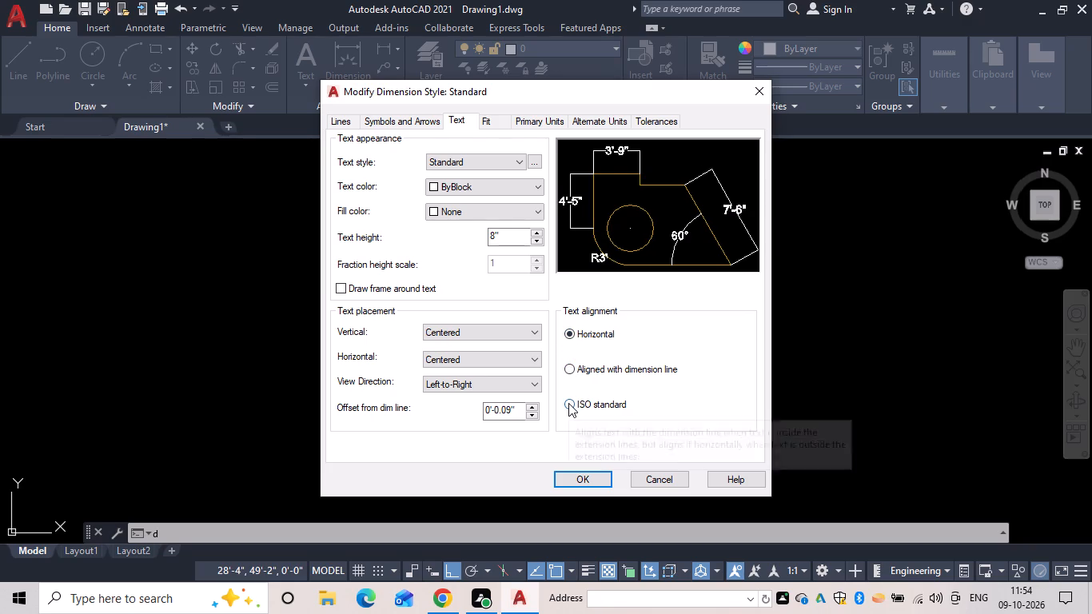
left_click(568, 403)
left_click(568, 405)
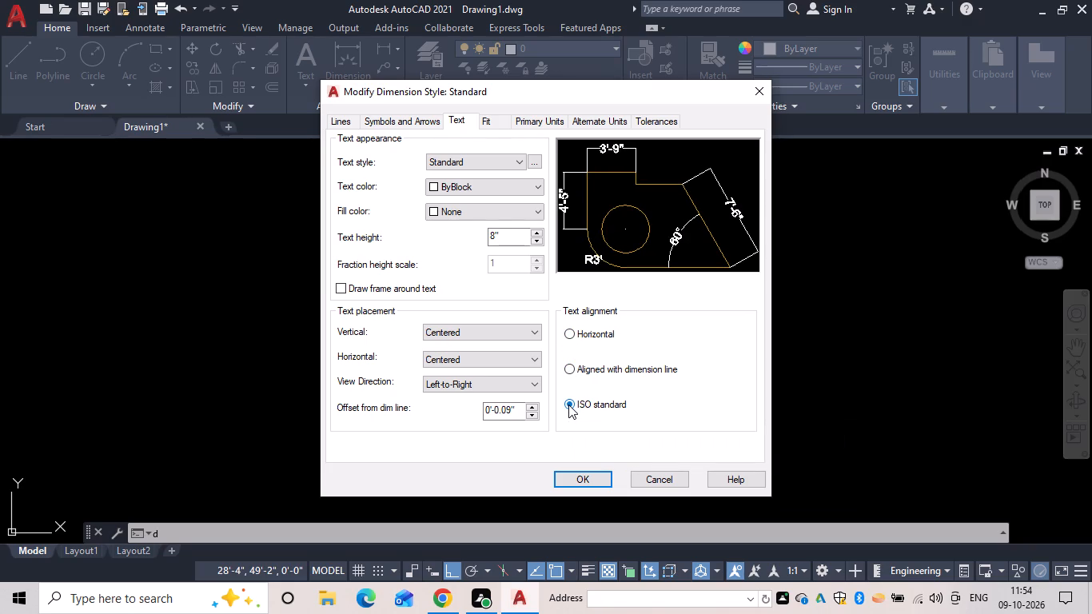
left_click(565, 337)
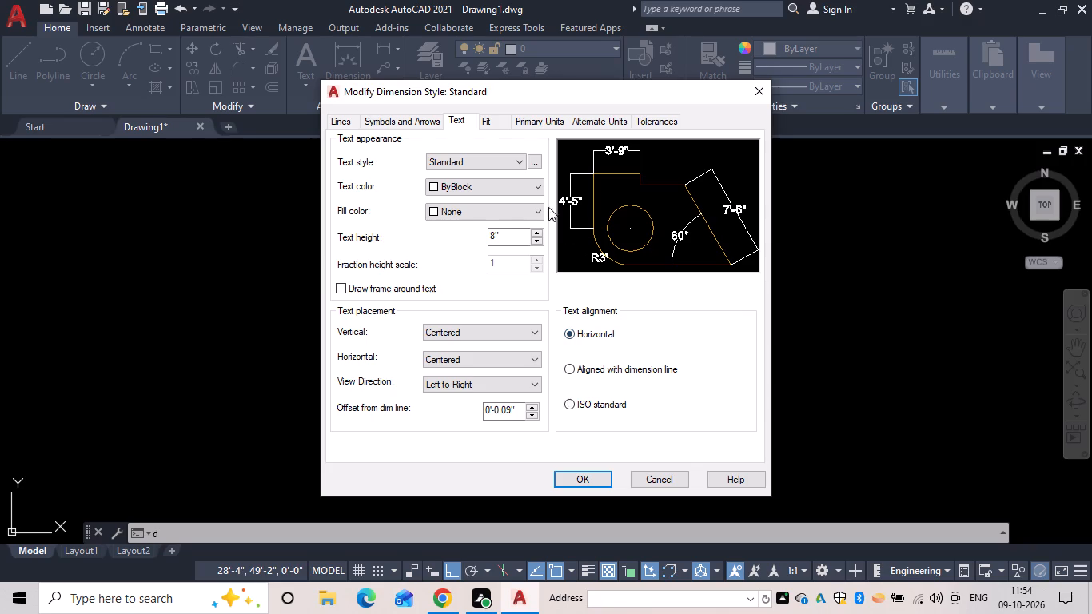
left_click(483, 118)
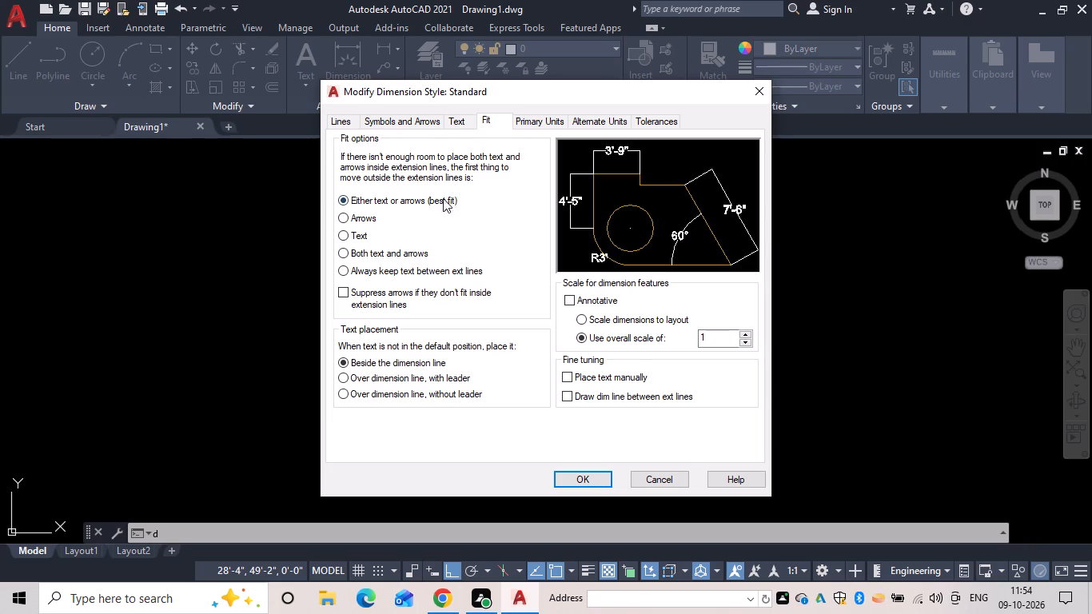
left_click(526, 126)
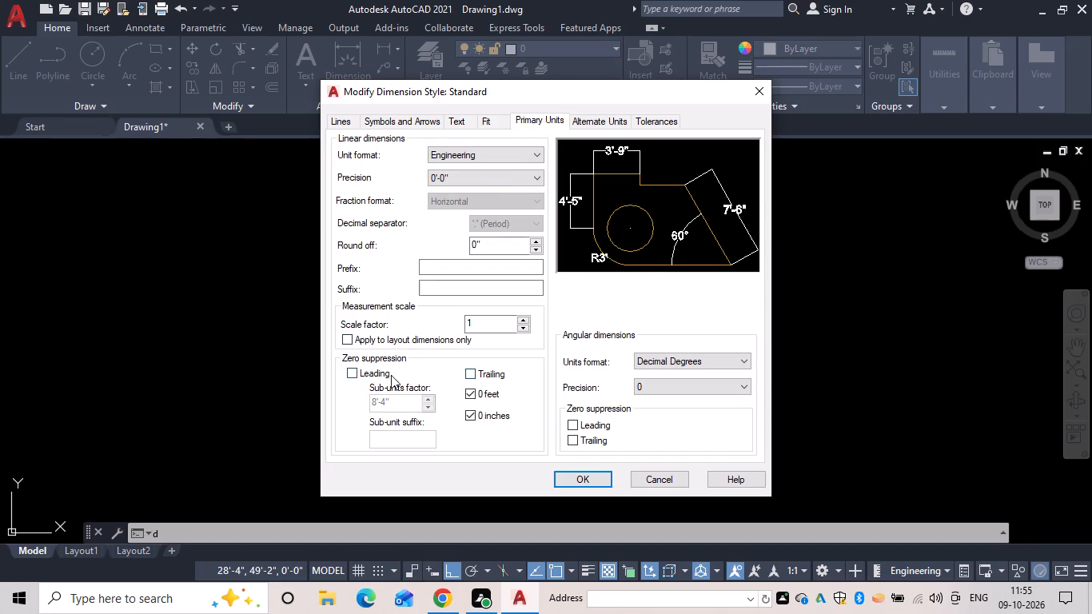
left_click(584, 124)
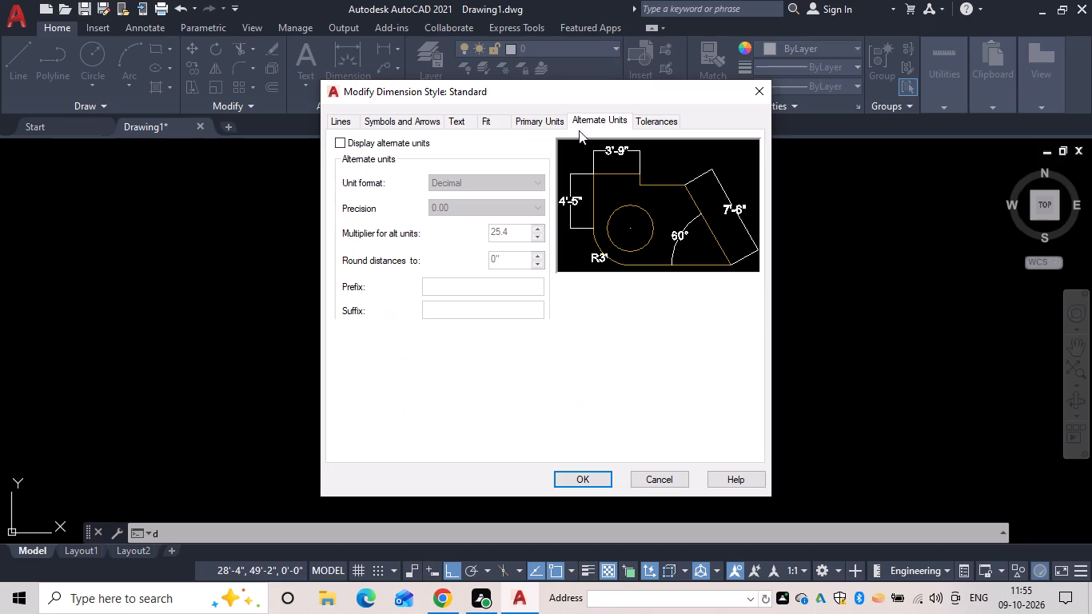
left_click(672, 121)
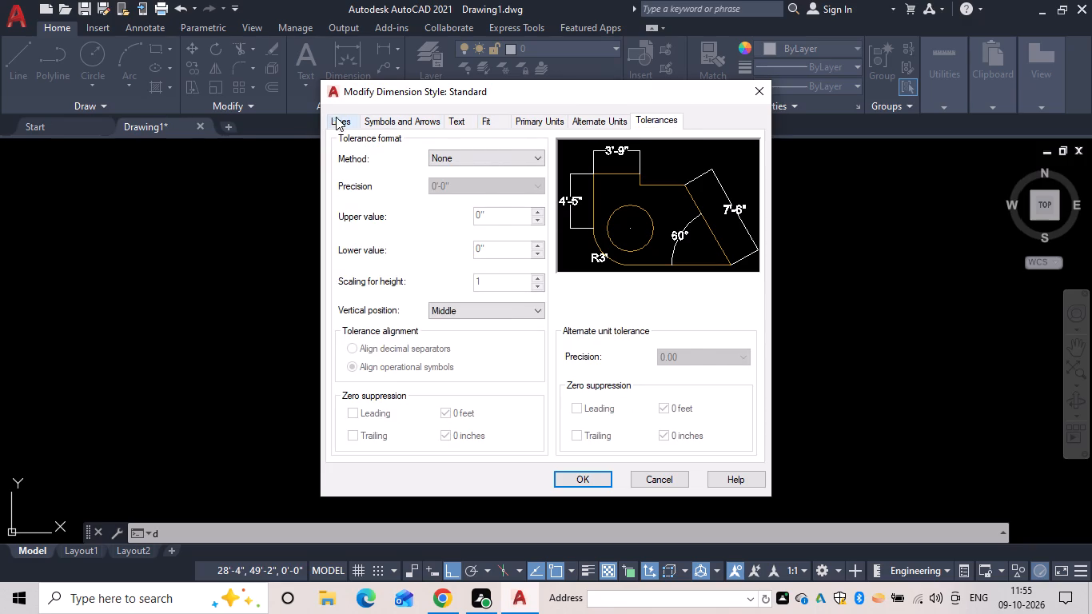
Suppress both extension lines, Ext line 1 and Ext line 2, in the Standard dimension style.
left_click(338, 114)
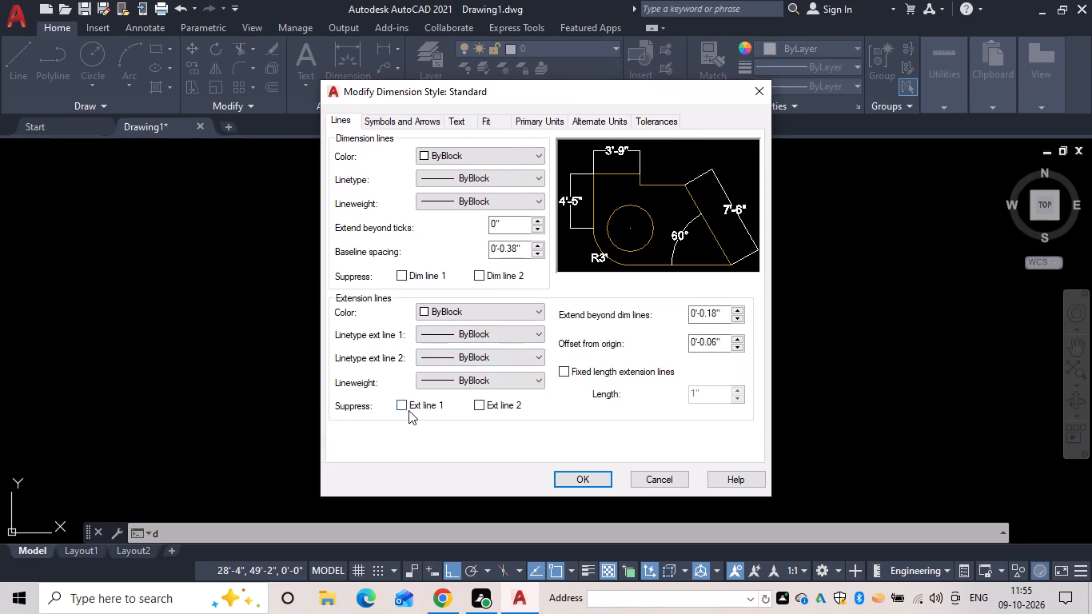
left_click(405, 408)
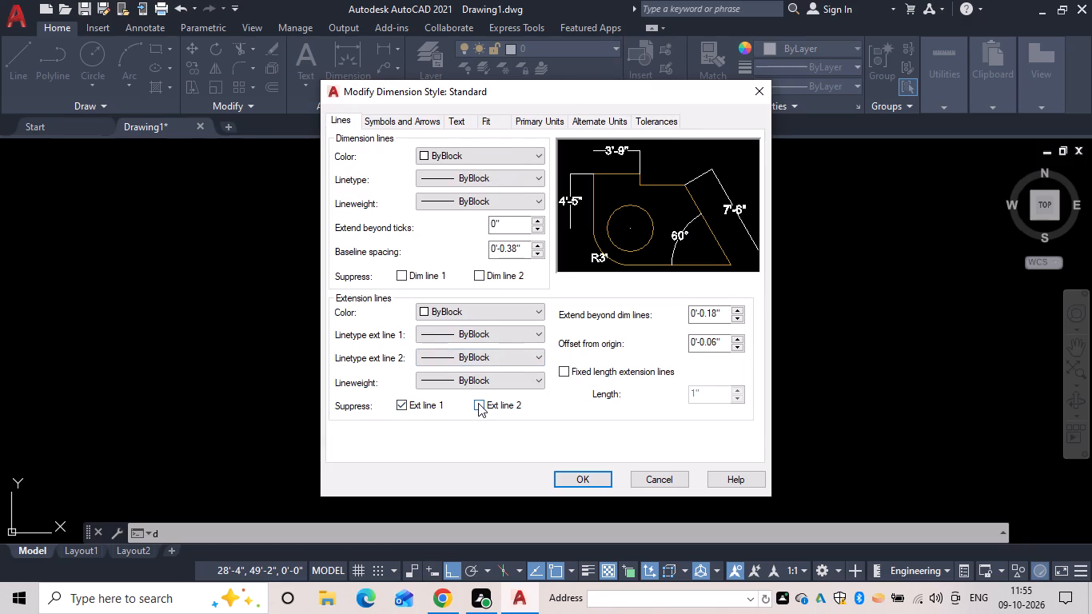
left_click(478, 403)
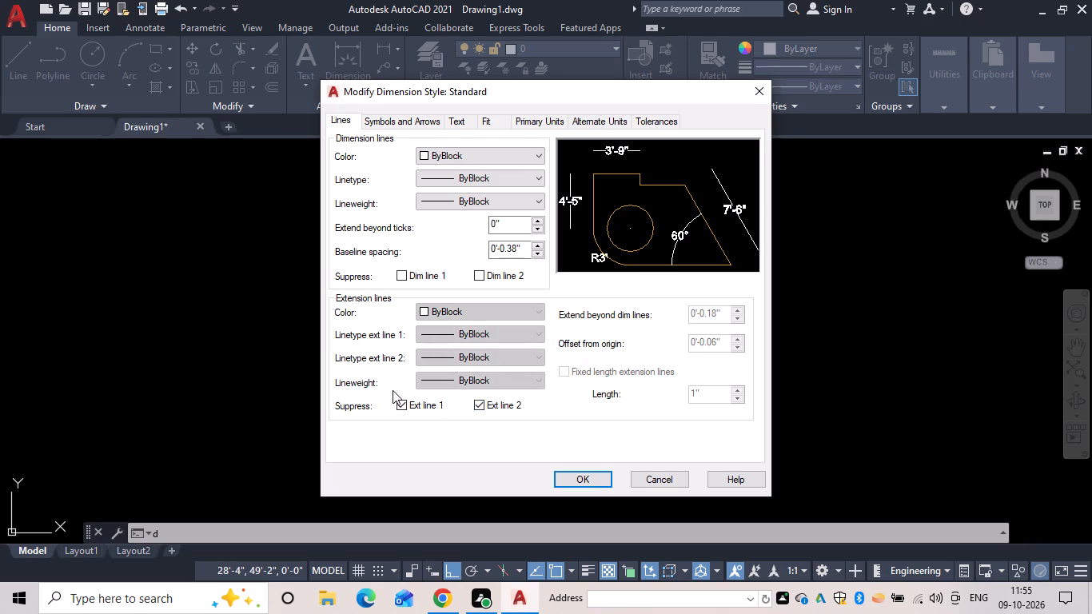
left_click(383, 118)
left_click(340, 124)
Set the Standard dimension style's leader arrowhead to Dot small and accept the style modifications.
left_click(419, 126)
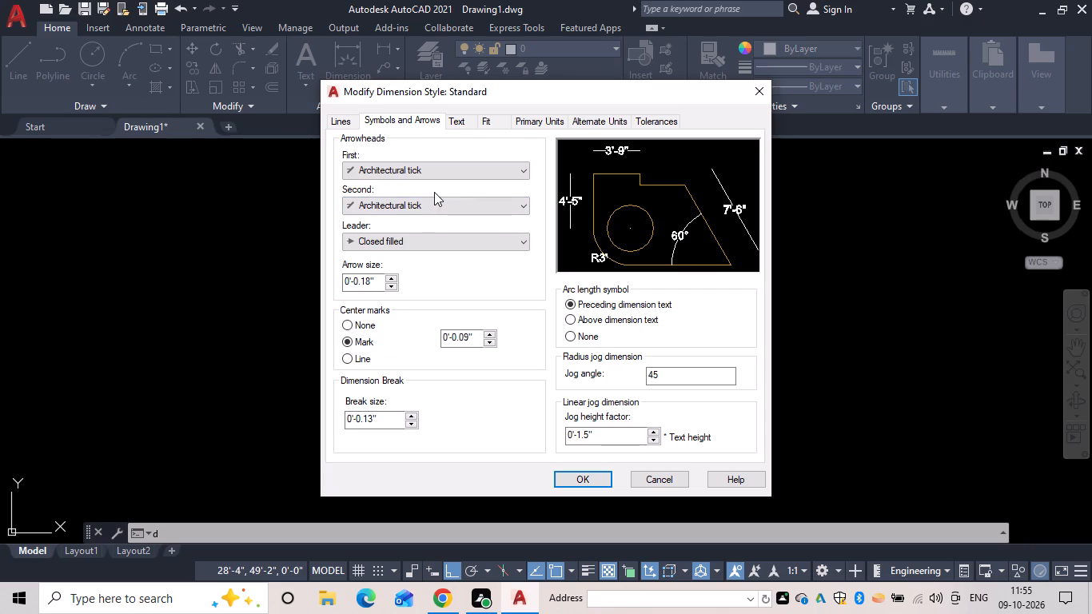
left_click(412, 237)
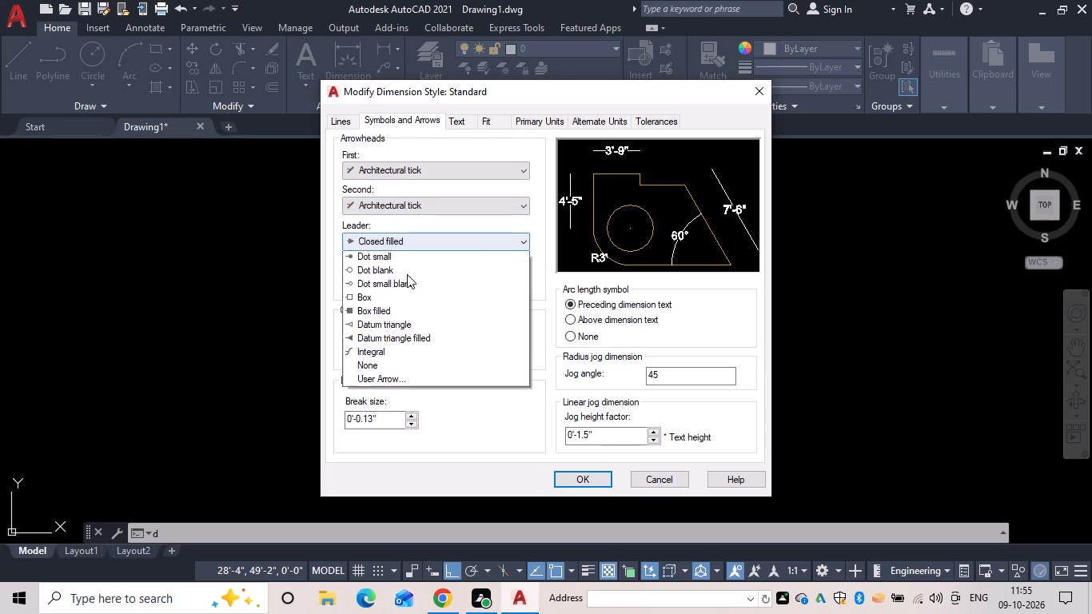
left_click(397, 285)
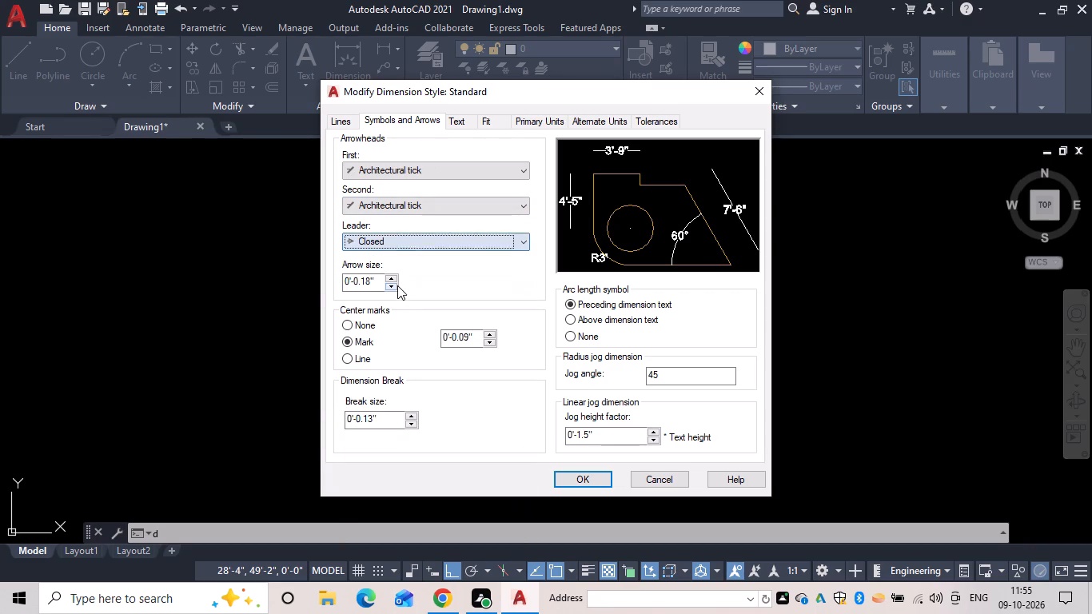
left_click(416, 245)
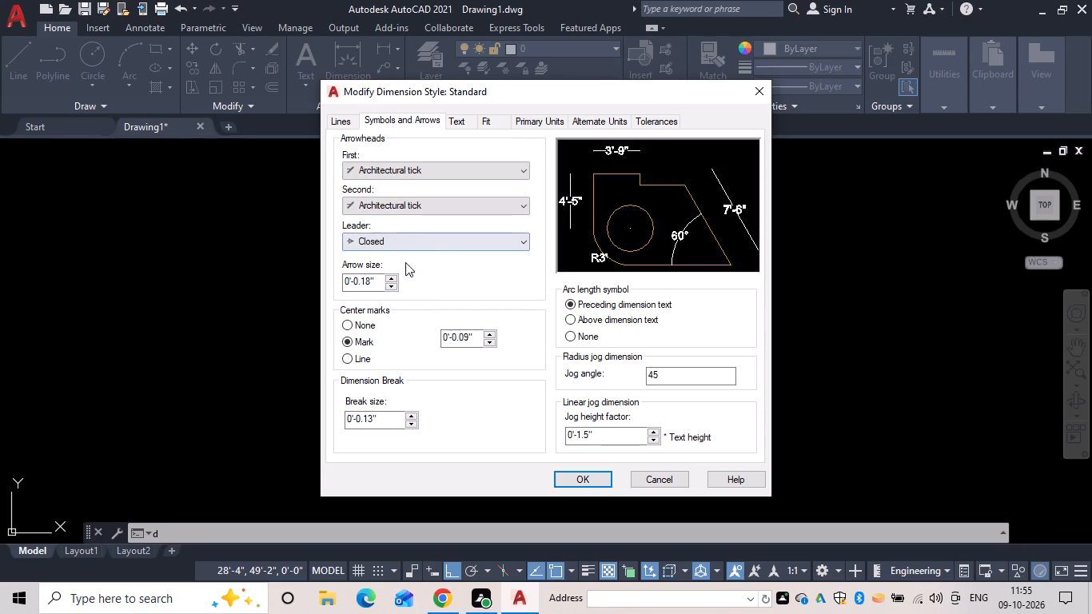
left_click(393, 403)
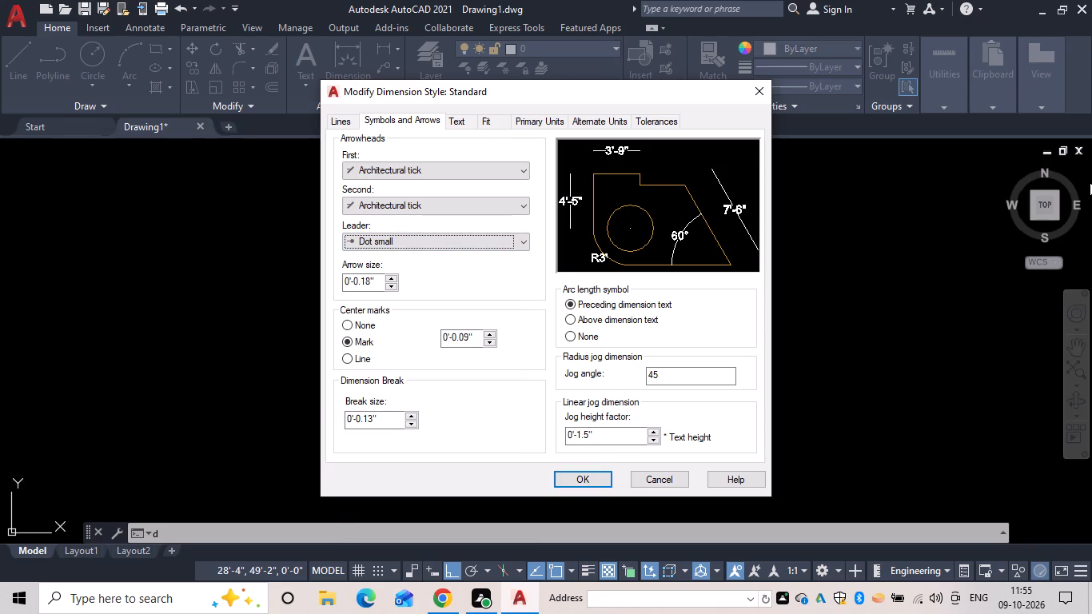
left_click(576, 472)
Make the Standard dimension style current and close the Dimension Style Manager.
left_click(723, 207)
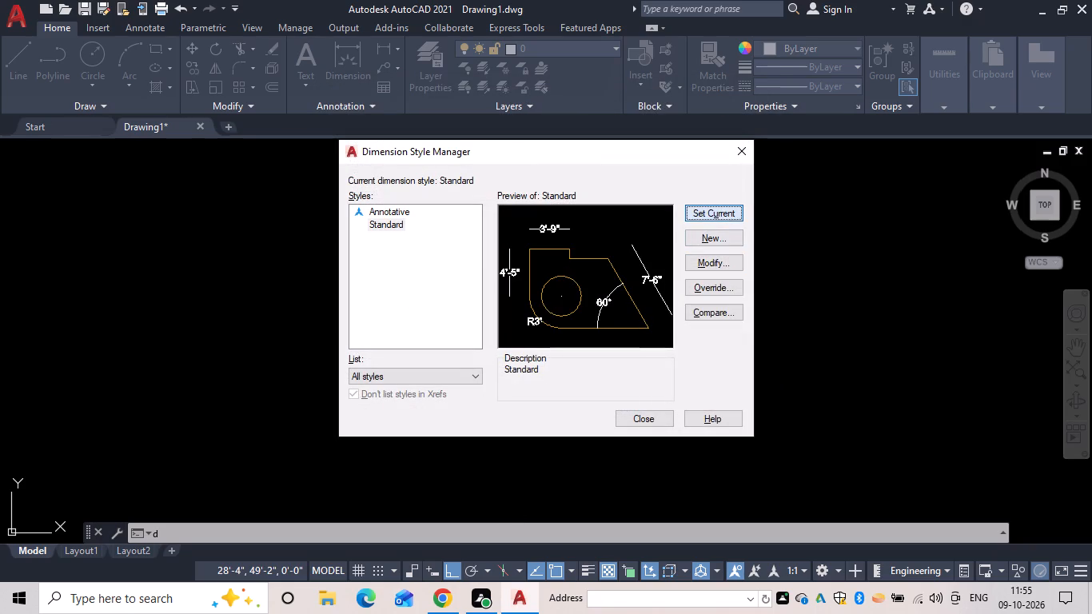
double_click(655, 429)
left_click(652, 417)
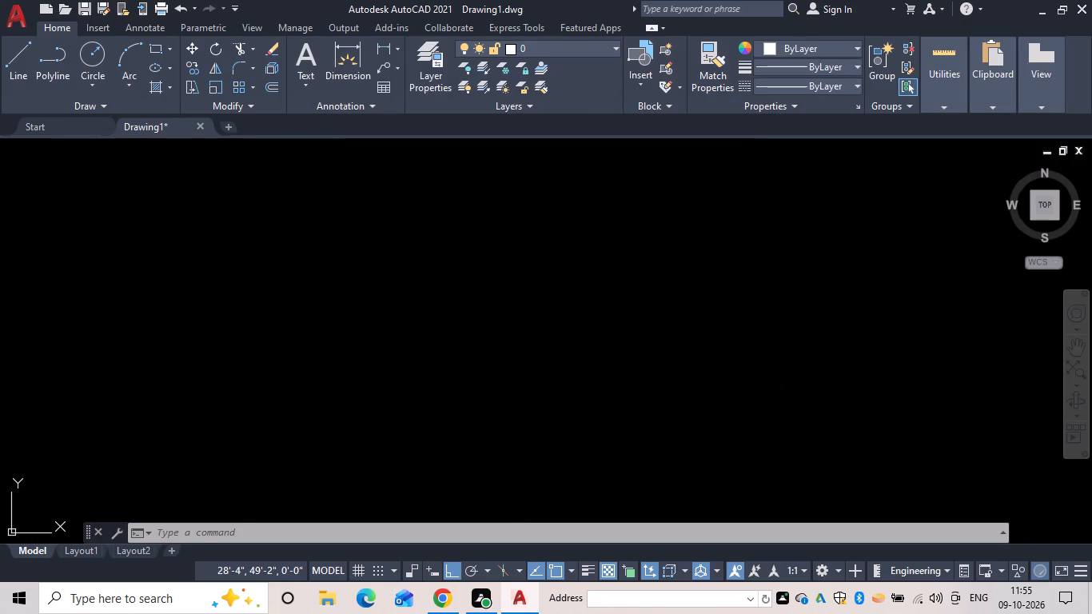
key("Escape")
Set the single-line text height to 8" with the default rotation 0, leaving the text itself empty.
key("t")
key("e")
key("x")
key("t")
key("space")
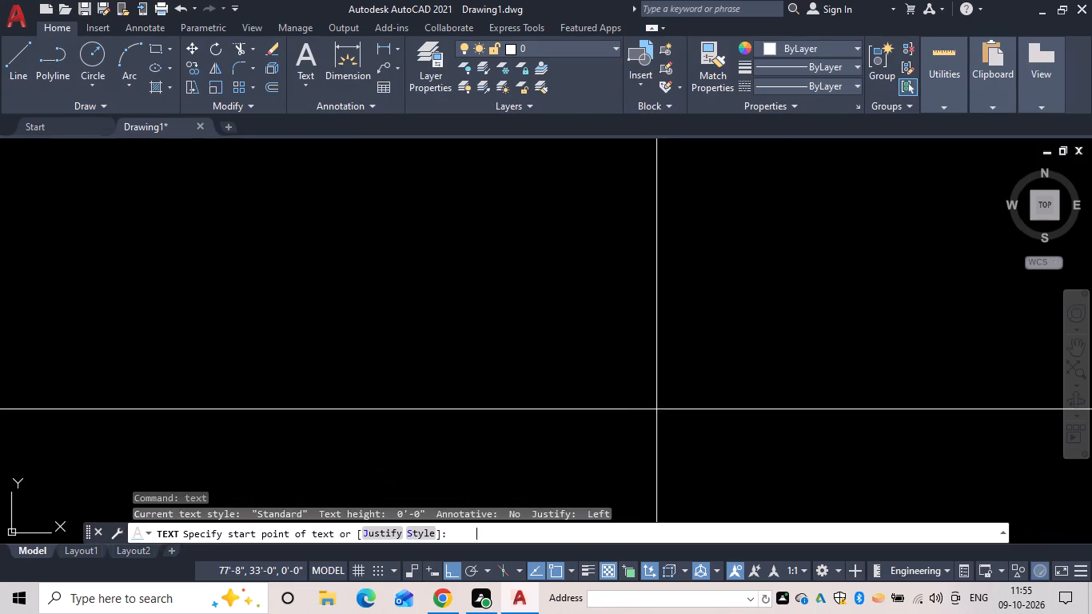
left_click(628, 309)
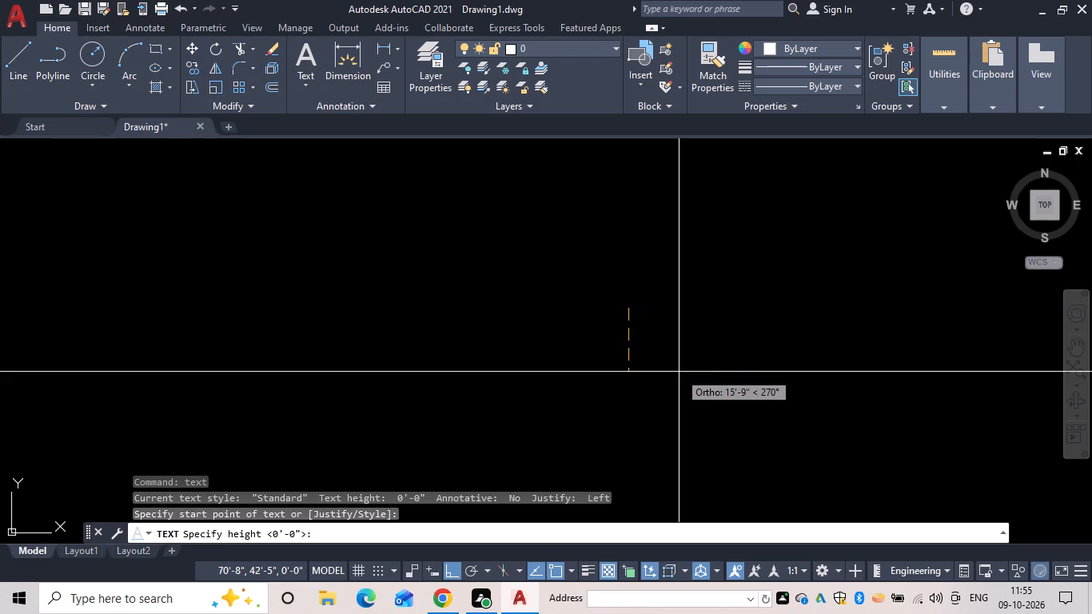
type("8\"")
key("space")
key("space")
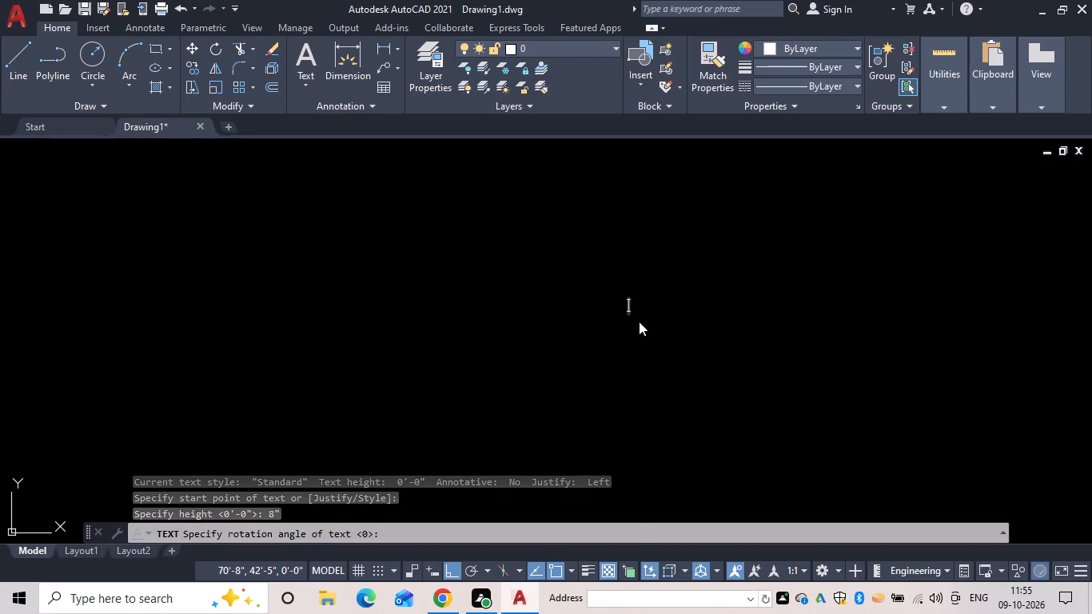
key("Escape")
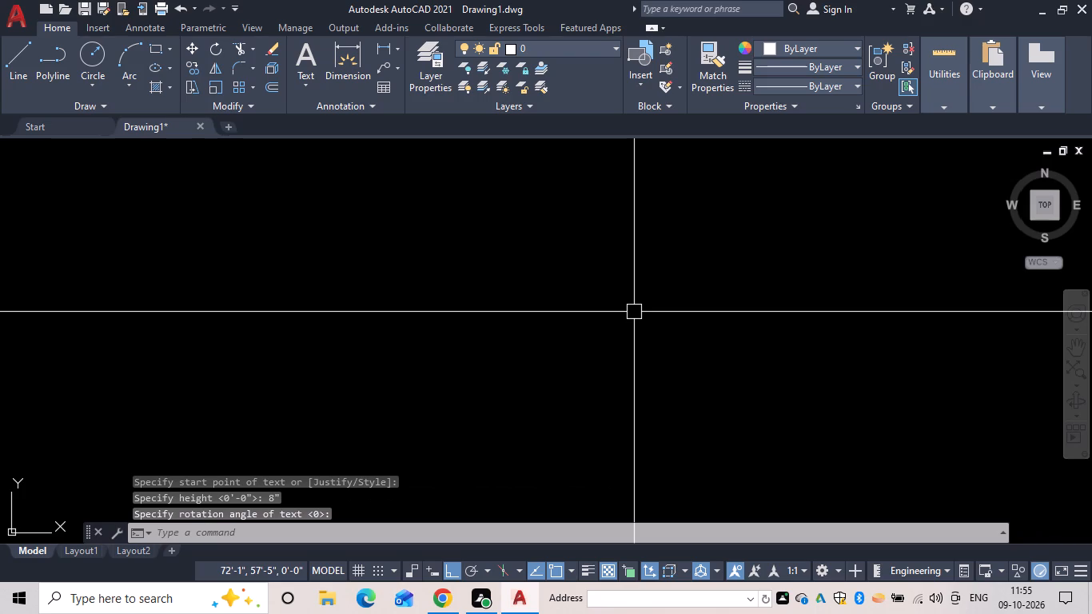
Insert the Door - Imperial and Window - Imperial blocks from the Architectural tool palette, with the window below the door, and close the palette.
key("ctrl+3")
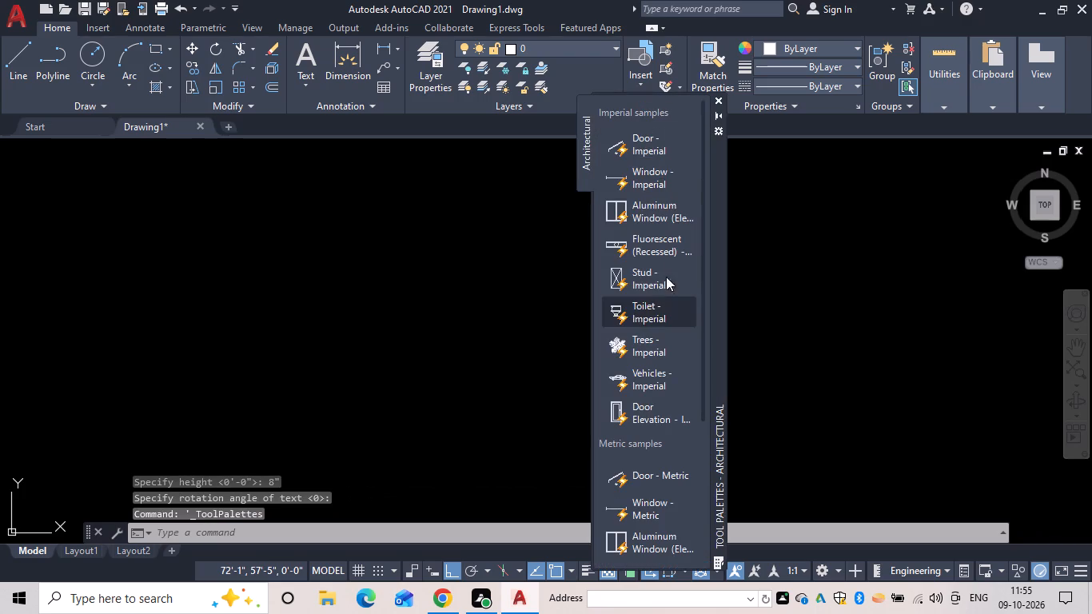
left_click_drag(639, 138, 504, 190)
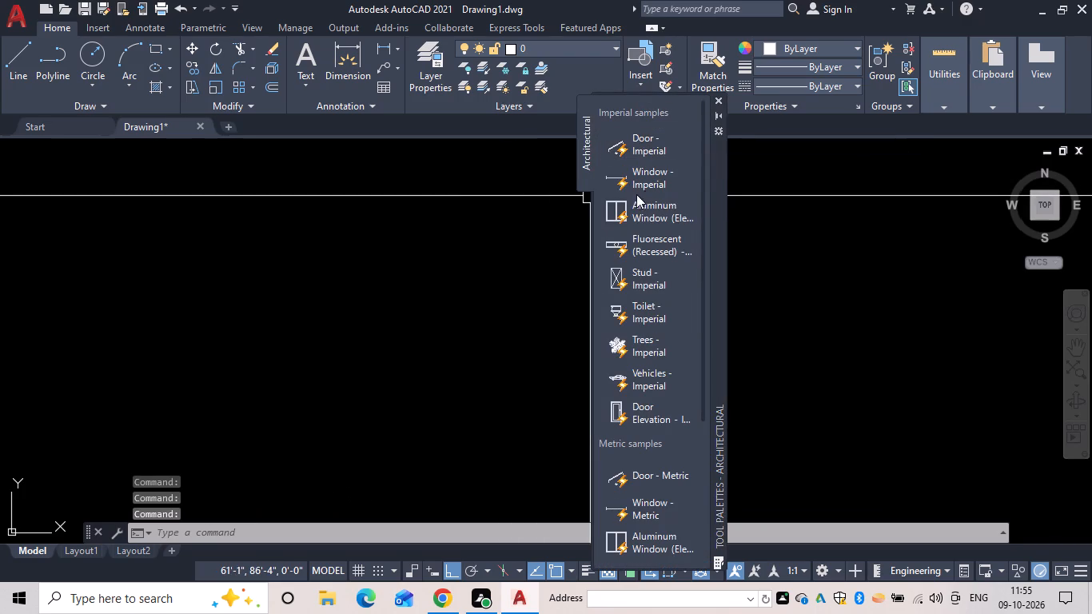
left_click_drag(676, 151, 568, 227)
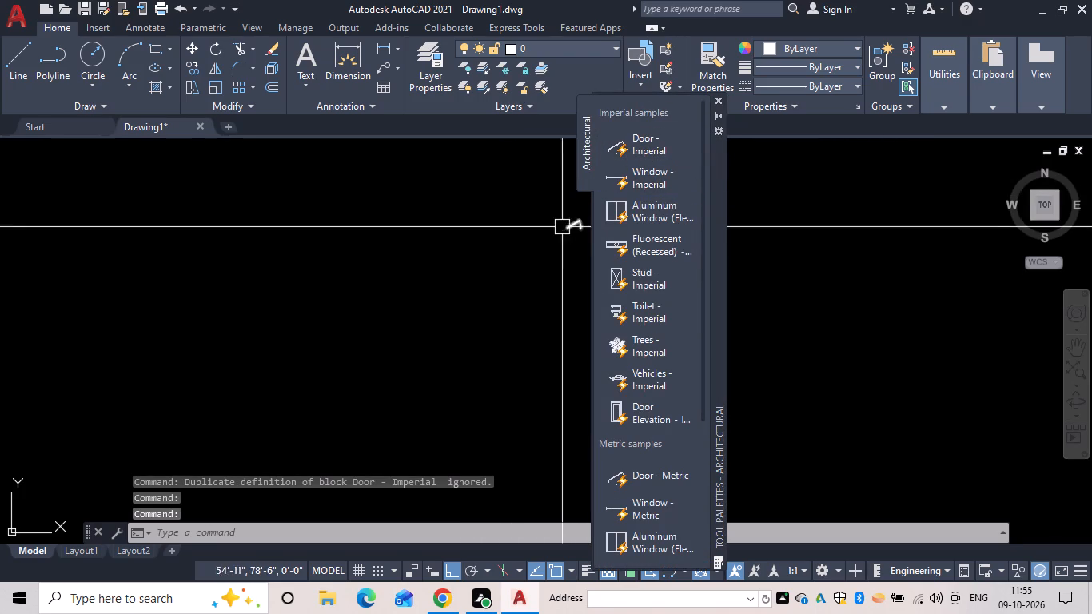
left_click_drag(652, 181, 560, 244)
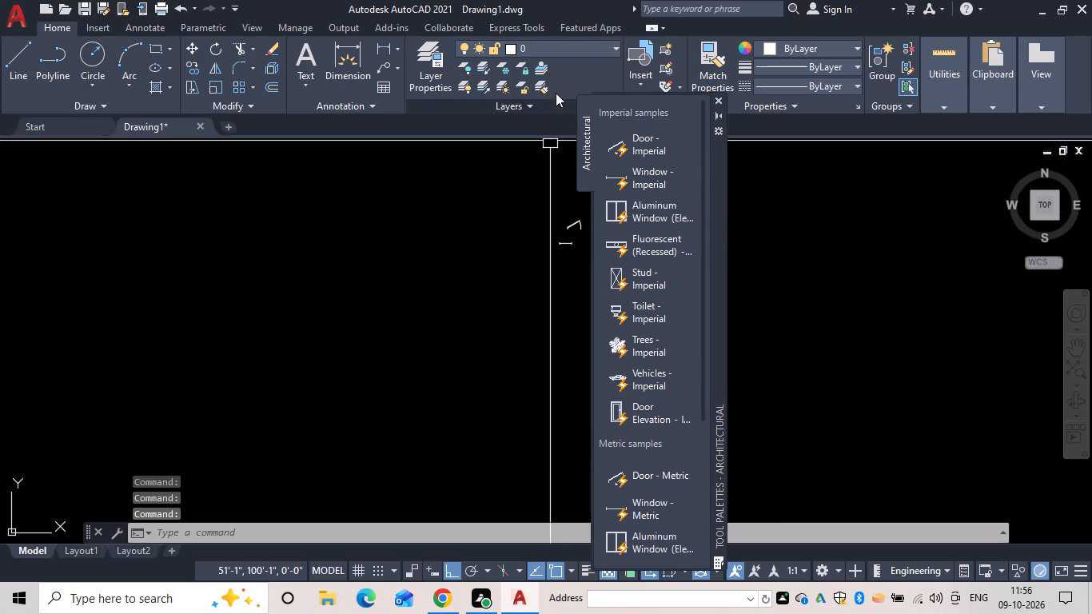
left_click(717, 98)
Examine the opening-angle options of the door block without choosing another one, and clear the selection.
scroll(594, 196, "up", 3)
middle_click_drag(568, 249, 695, 208)
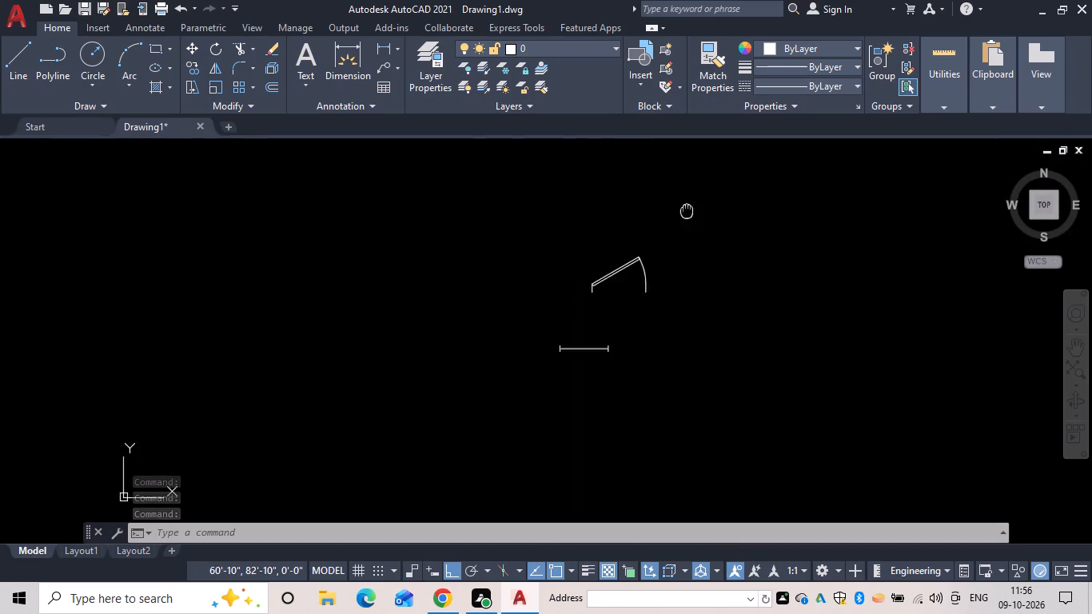
middle_click_drag(695, 208, 709, 197)
scroll(644, 238, "up", 2)
left_click(658, 270)
middle_click_drag(639, 297, 664, 250)
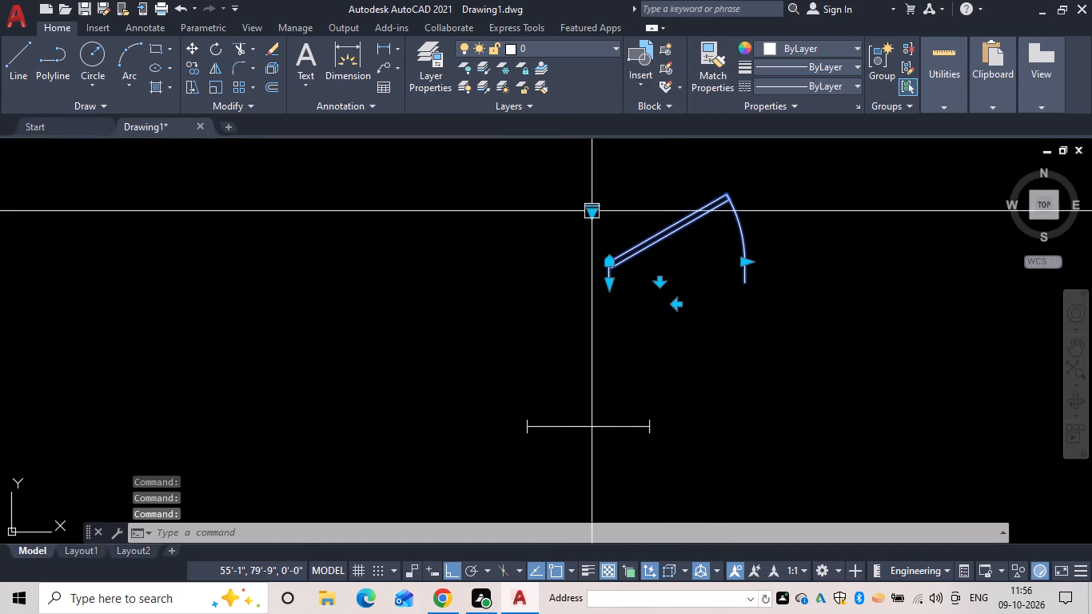
left_click(574, 206)
left_click(580, 213)
left_click(590, 207)
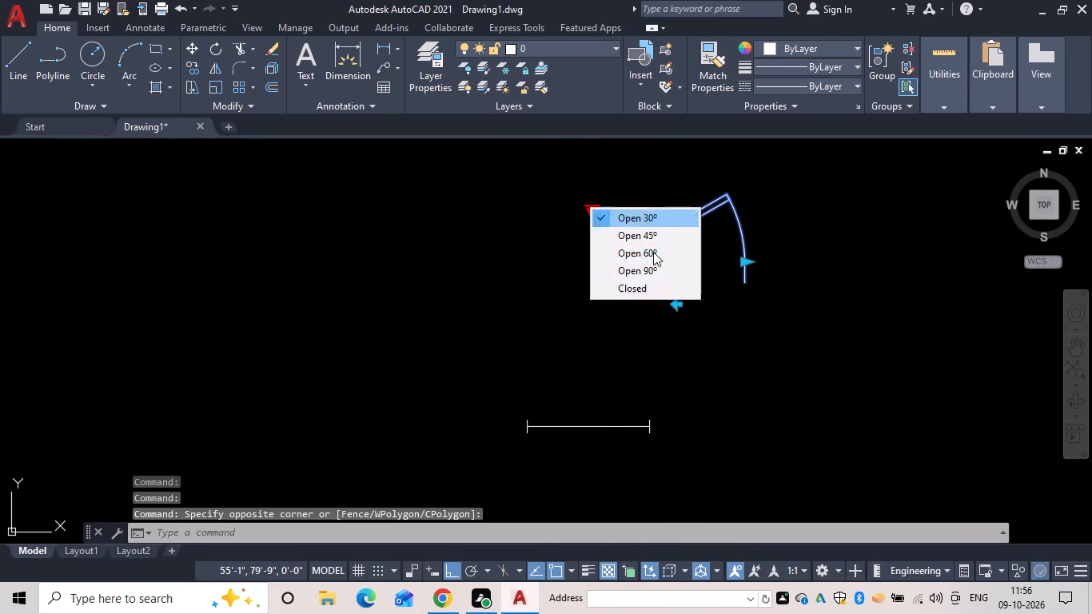
middle_click_drag(668, 258, 646, 249)
left_click_drag(546, 247, 559, 254)
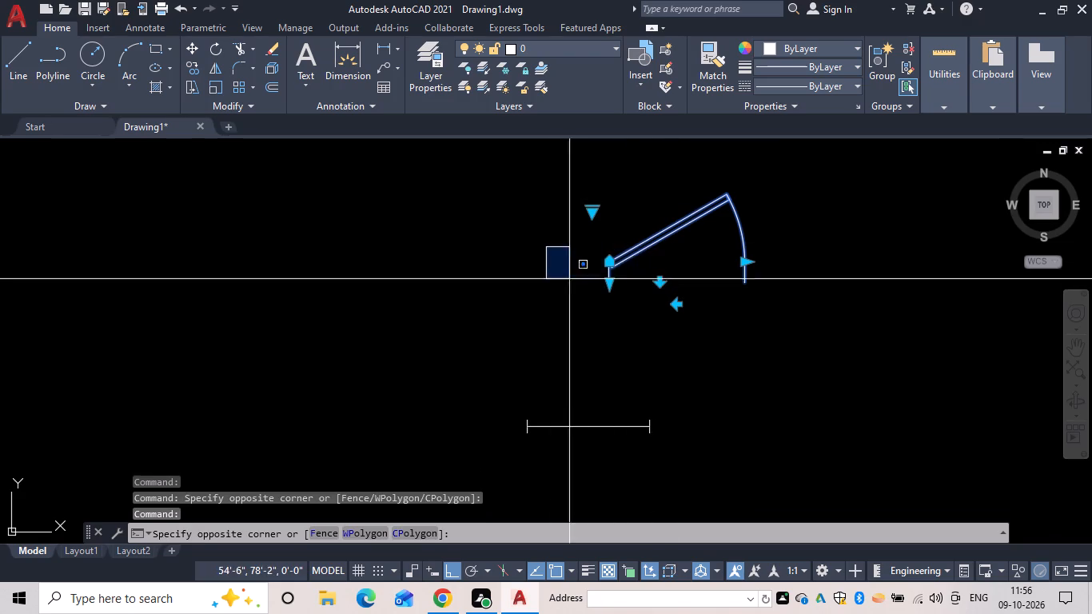
left_click(547, 254)
key("Escape")
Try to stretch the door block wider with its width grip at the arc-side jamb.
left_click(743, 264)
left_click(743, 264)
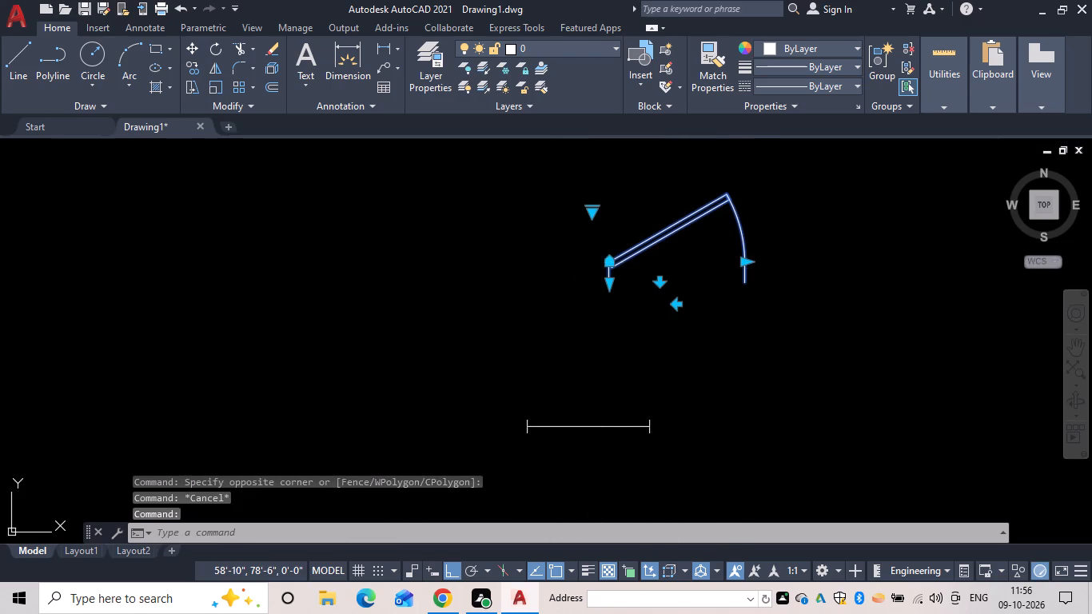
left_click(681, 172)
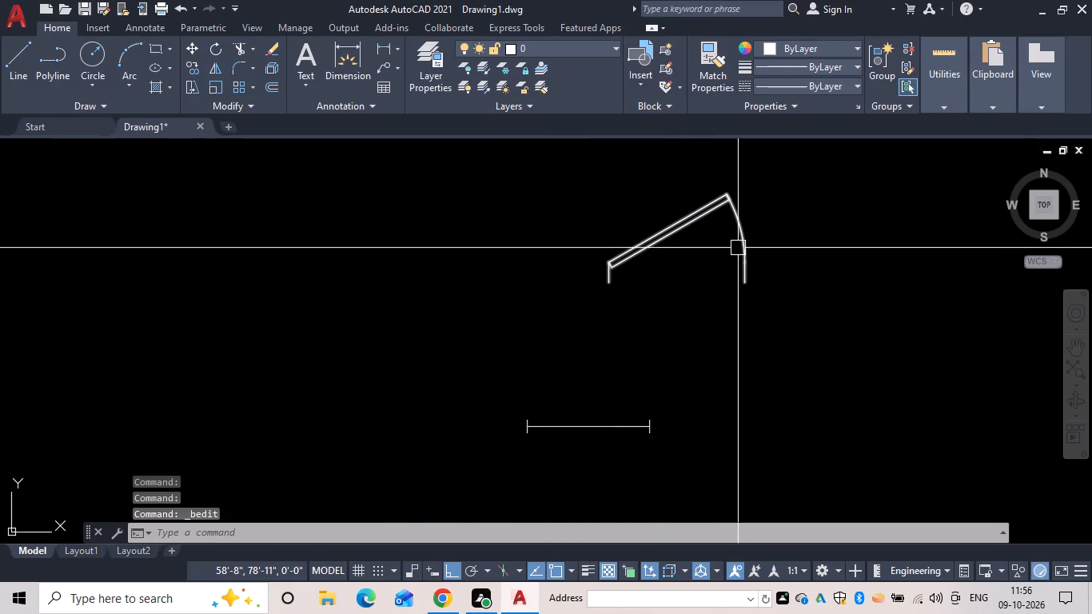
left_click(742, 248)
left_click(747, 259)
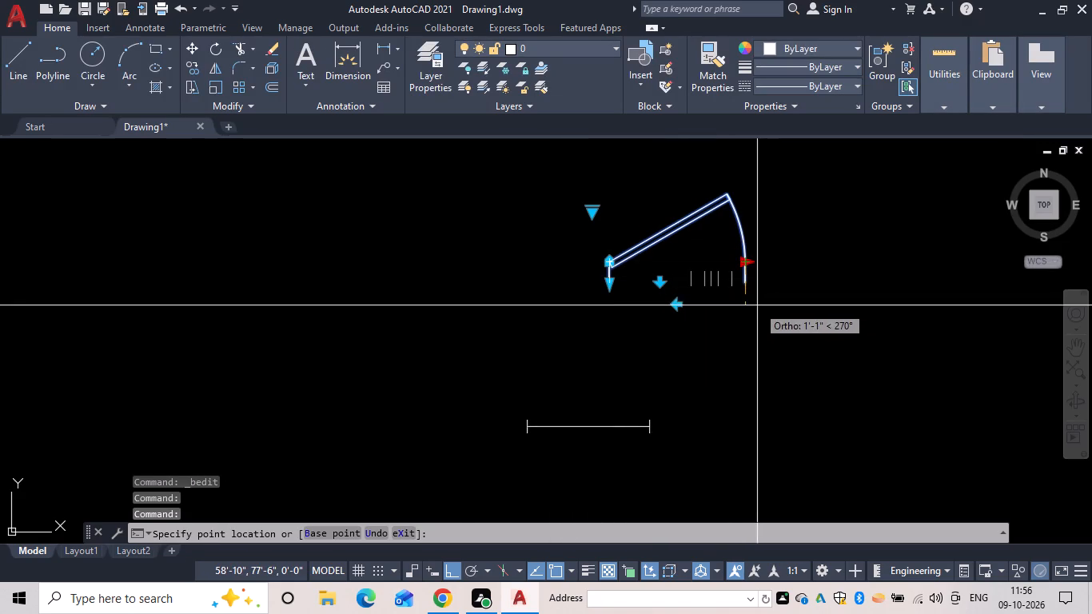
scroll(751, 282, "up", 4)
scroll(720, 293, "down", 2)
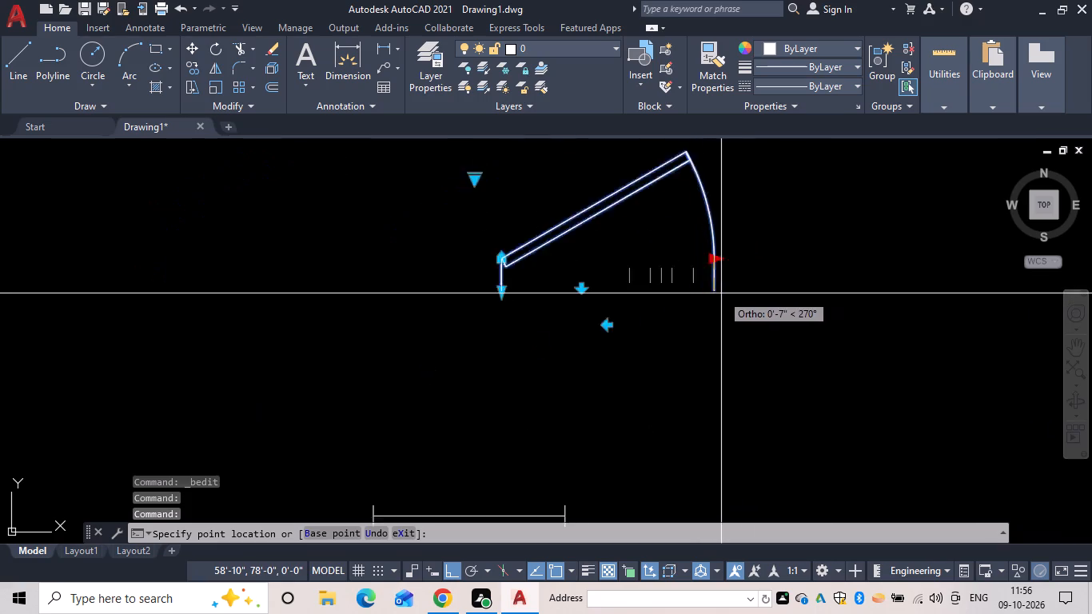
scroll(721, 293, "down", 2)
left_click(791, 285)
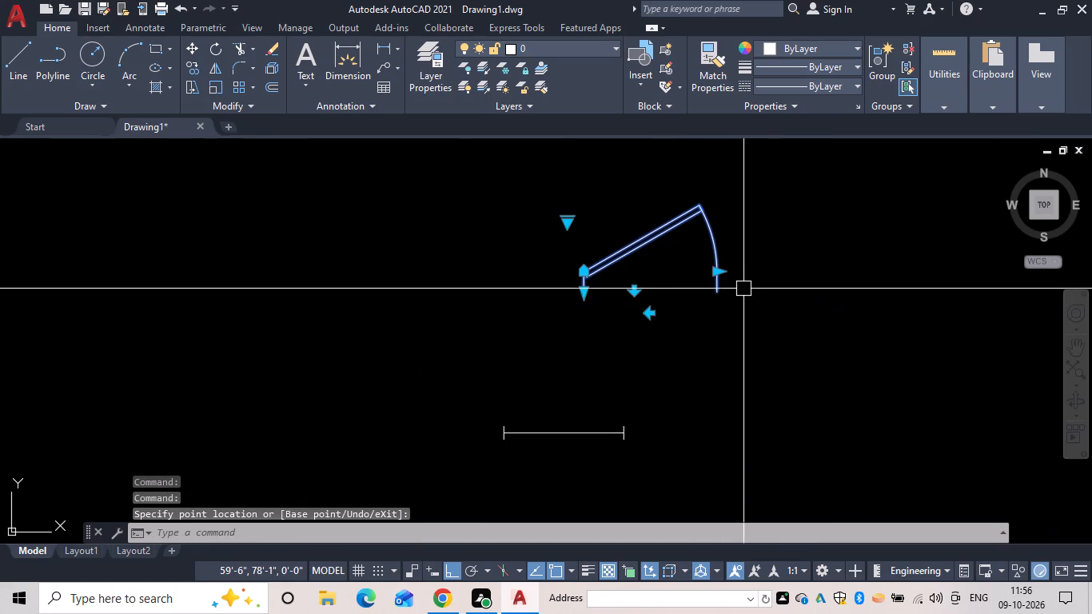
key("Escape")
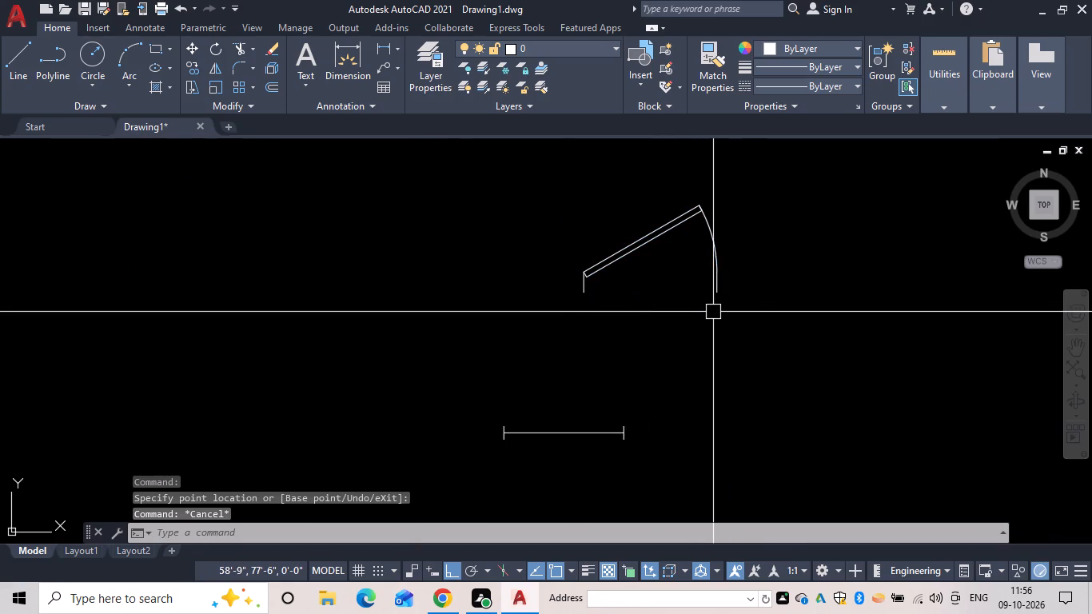
Scale the door block up freehand to about twice its size, using its lower hinge-side corner as base point.
left_click(715, 277)
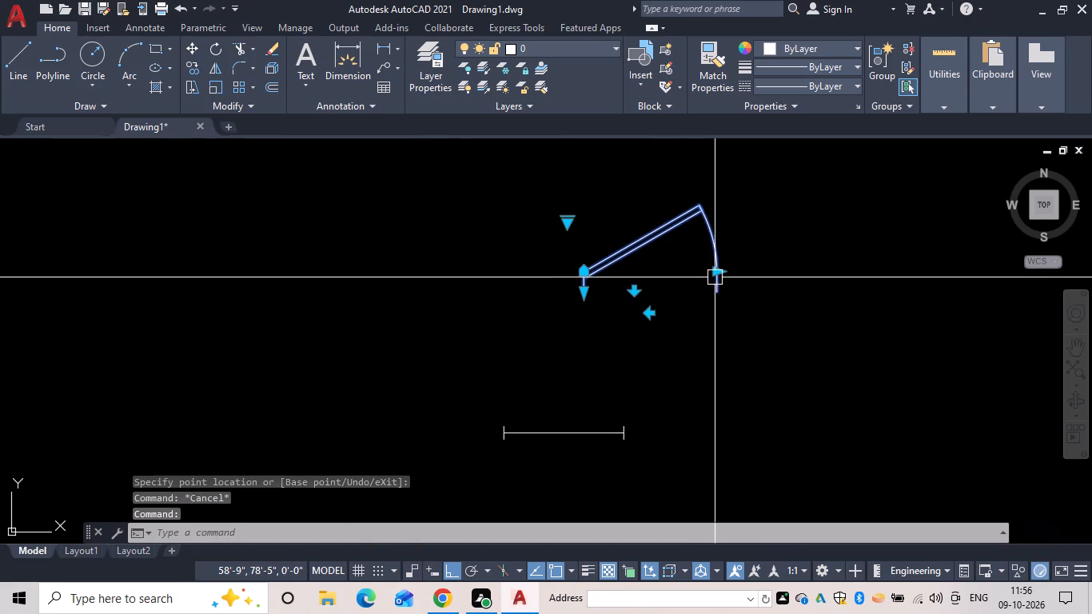
key("s")
key("c")
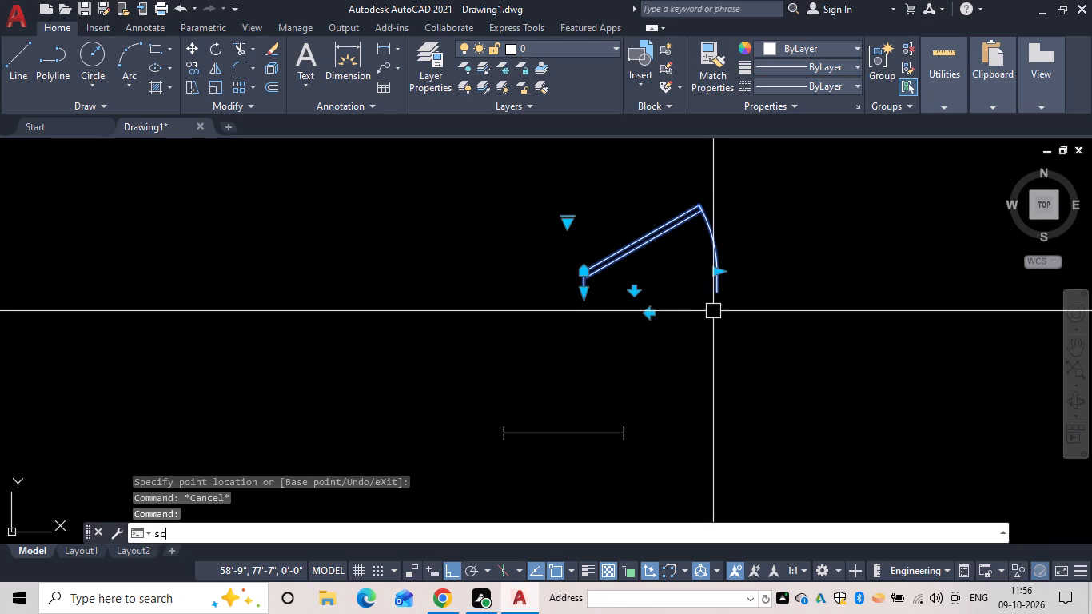
key("space")
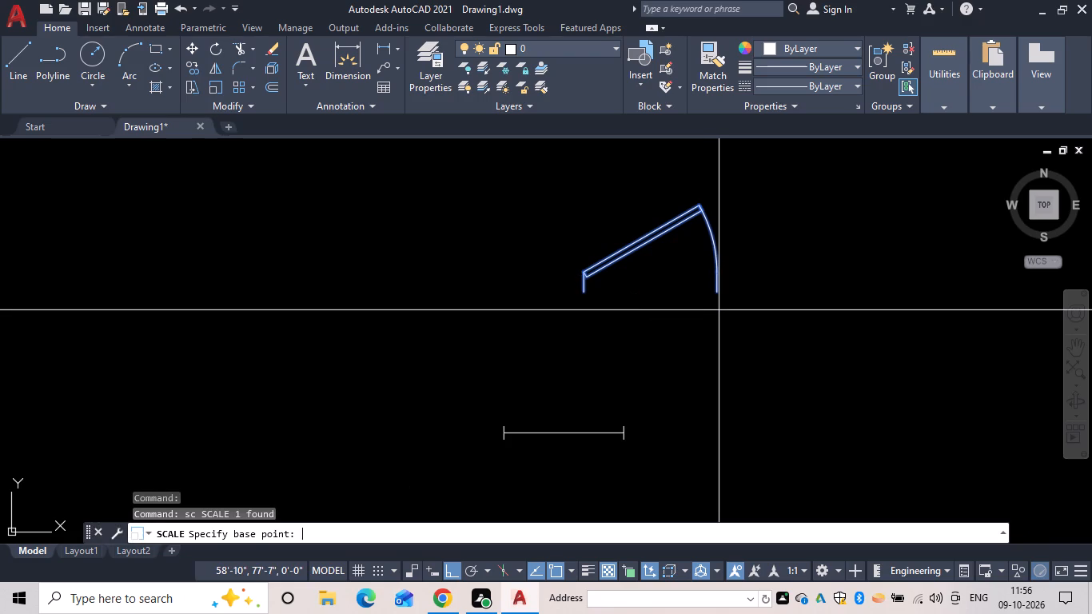
left_click(588, 291)
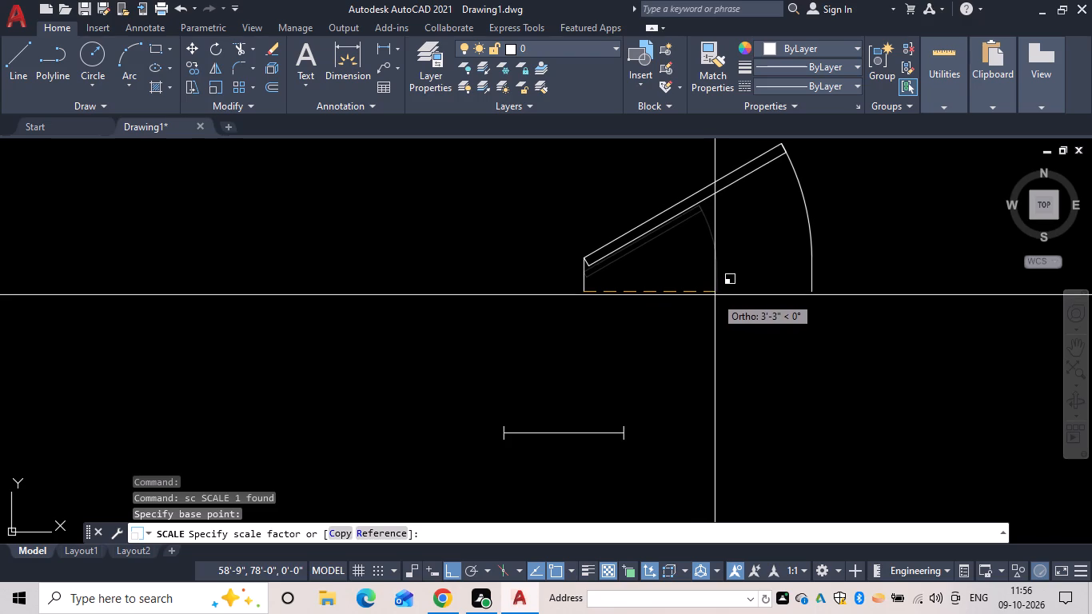
left_click(733, 295)
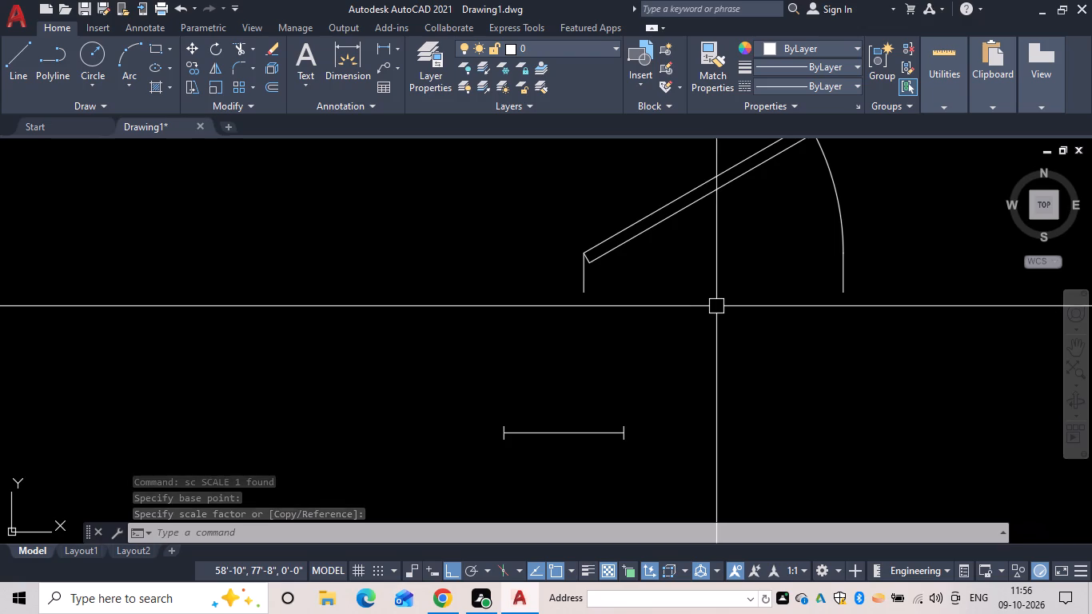
key("Escape")
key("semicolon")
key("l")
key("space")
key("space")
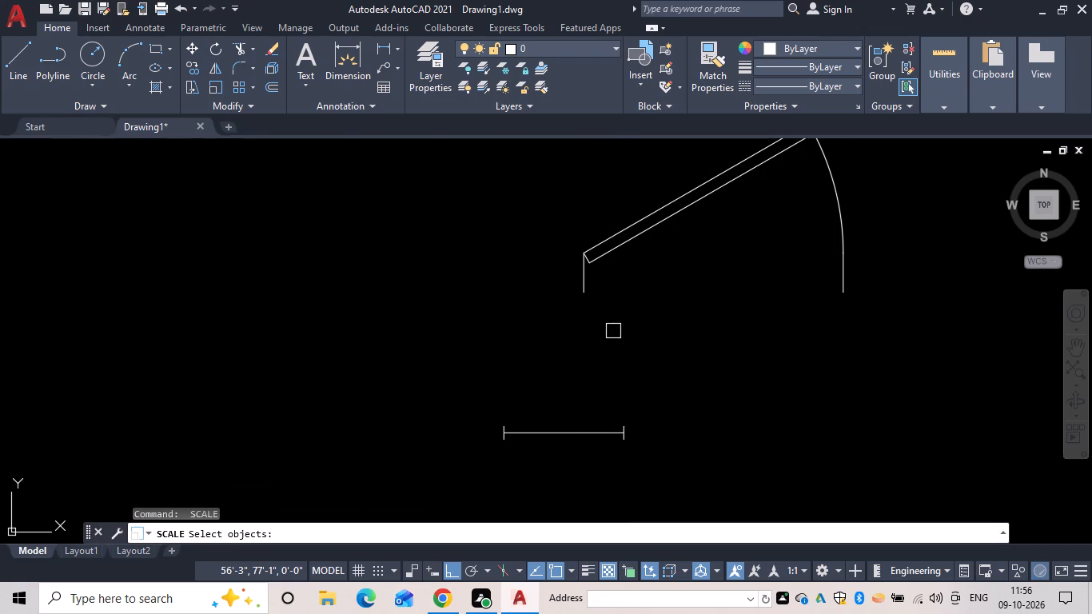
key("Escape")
Draw a horizontal line between the door and the window and stretch its right end farther out, just past the door's arc-side jamb.
key("l")
key("space")
left_click_drag(624, 338, 659, 341)
left_click(820, 372)
key("Escape")
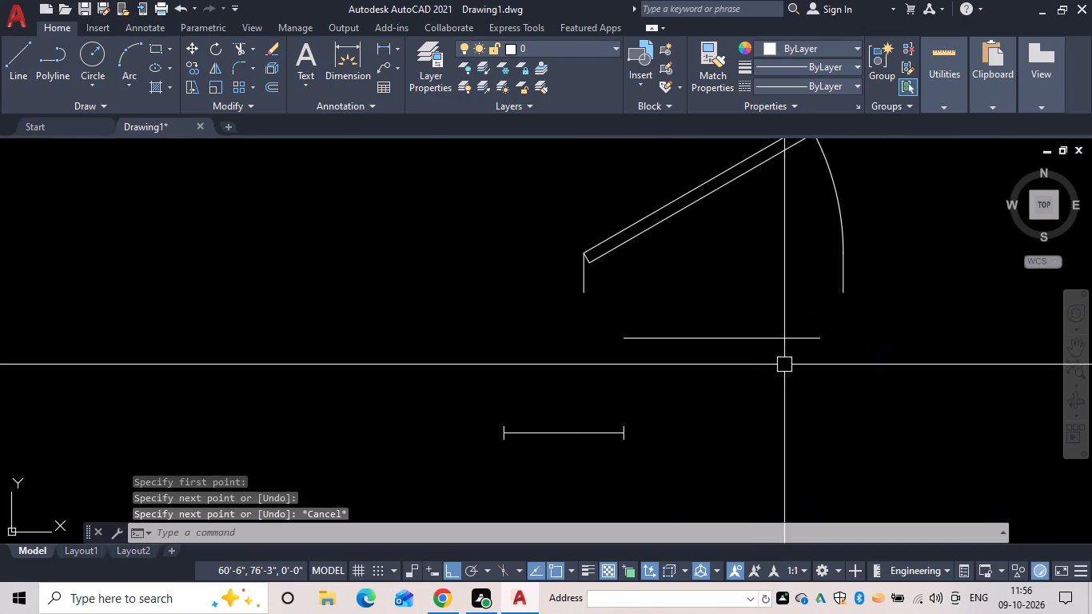
left_click(815, 334)
left_click_drag(819, 342, 831, 341)
left_click(862, 341)
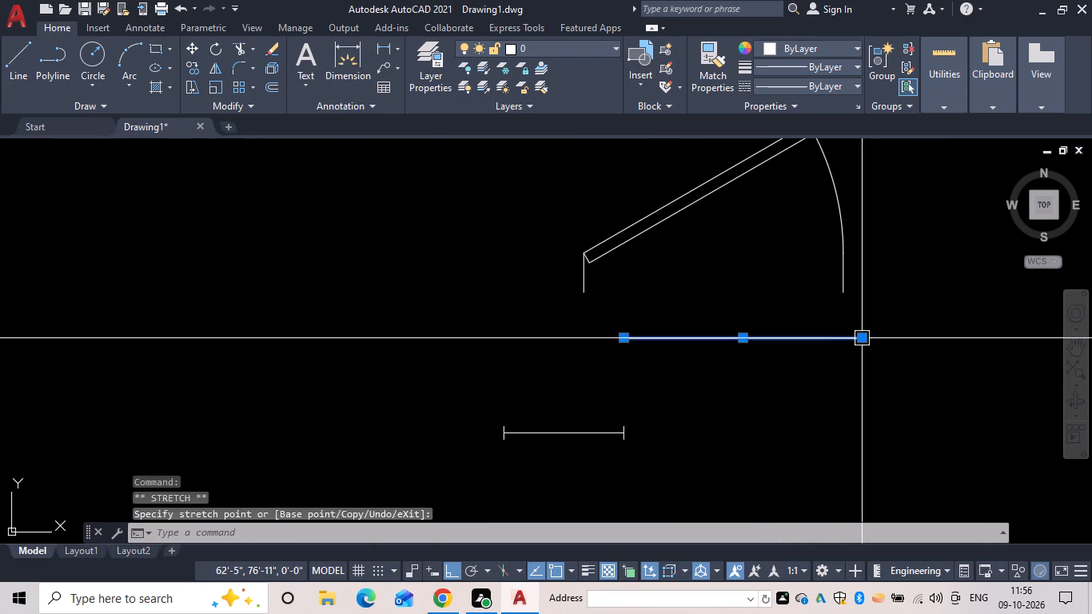
key("Escape")
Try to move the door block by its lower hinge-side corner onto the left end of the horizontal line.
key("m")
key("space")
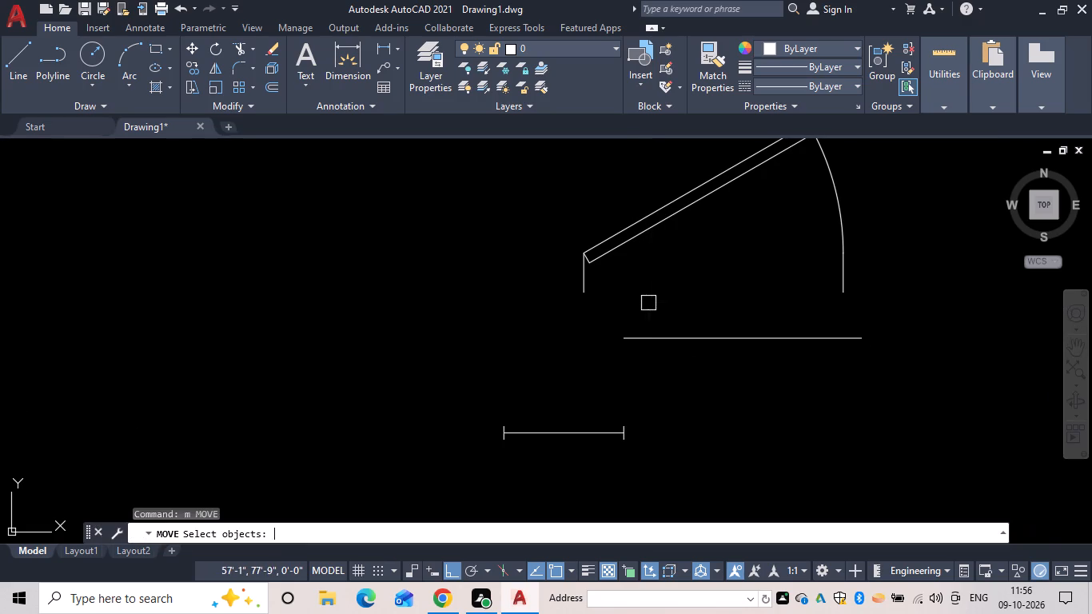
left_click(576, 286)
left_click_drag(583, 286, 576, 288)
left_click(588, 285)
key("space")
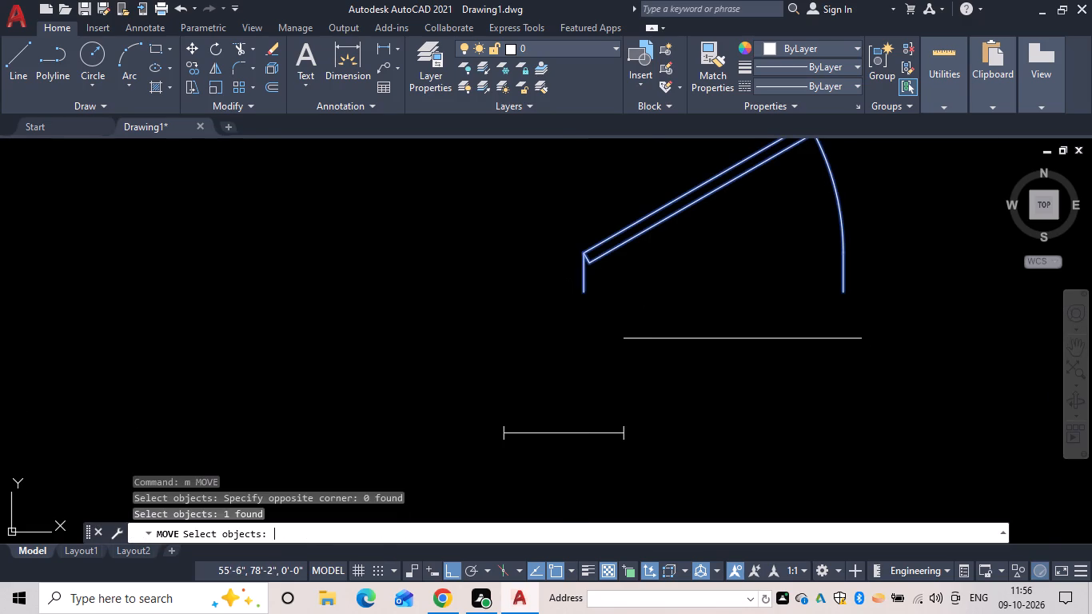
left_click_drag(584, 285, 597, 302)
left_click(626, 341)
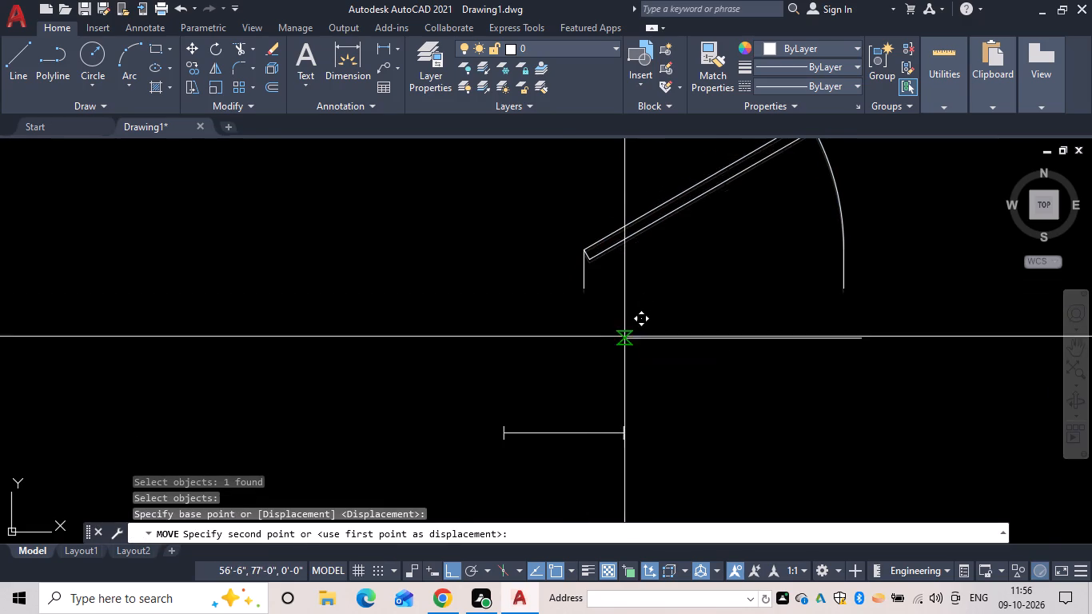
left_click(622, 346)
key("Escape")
Move the door block so its lower hinge-side corner sits on the left endpoint of the horizontal line.
key("space")
left_click_drag(600, 333, 578, 302)
left_click(551, 275)
key("space")
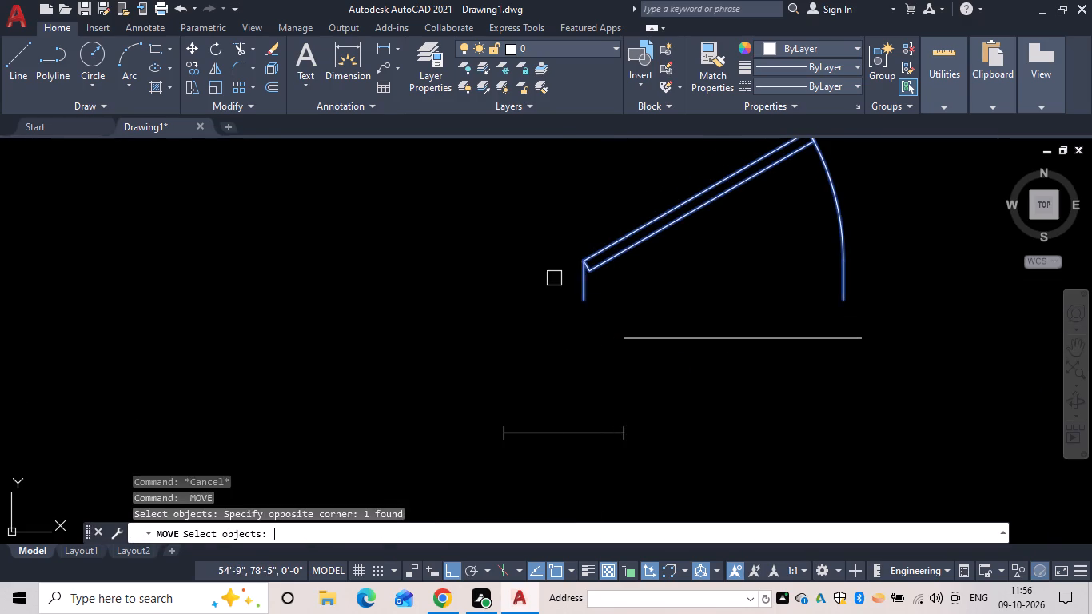
left_click(585, 300)
left_click(625, 343)
key("Escape")
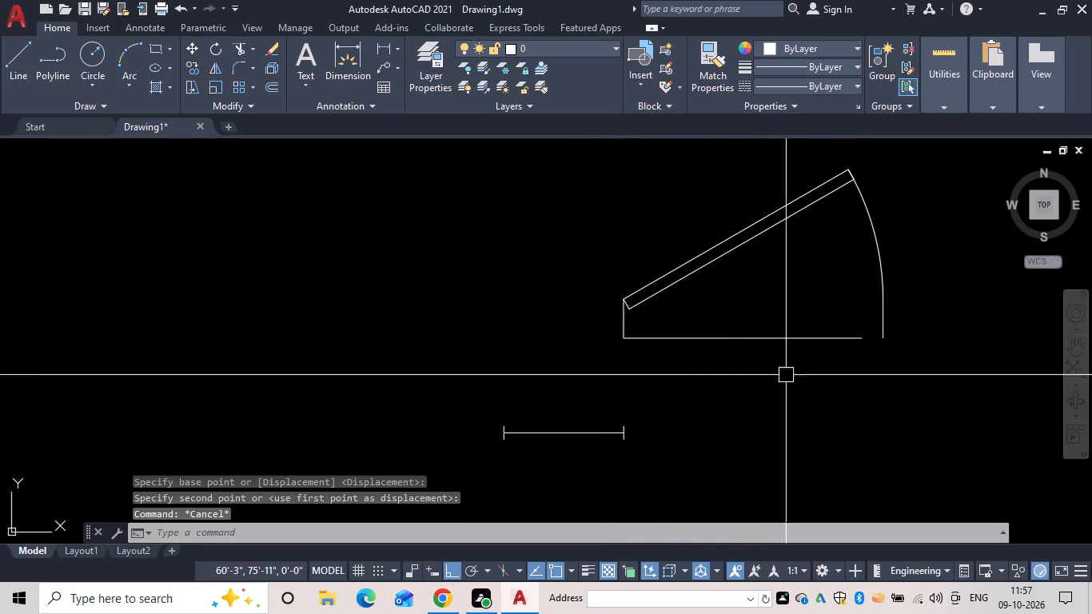
Stretch the right end of the line beneath the door horizontally past the door's arc-side jamb.
scroll(859, 341, "up", 2)
key("Escape")
left_click(854, 328)
left_click(852, 333)
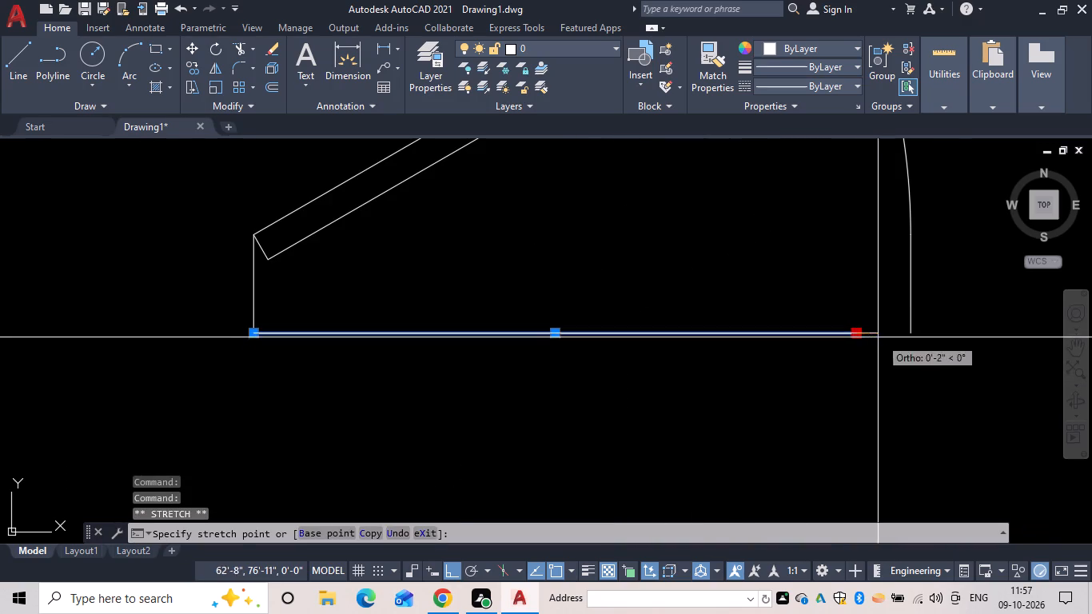
left_click(975, 350)
scroll(958, 355, "down", 1)
middle_click_drag(958, 355, 882, 368)
key("Escape")
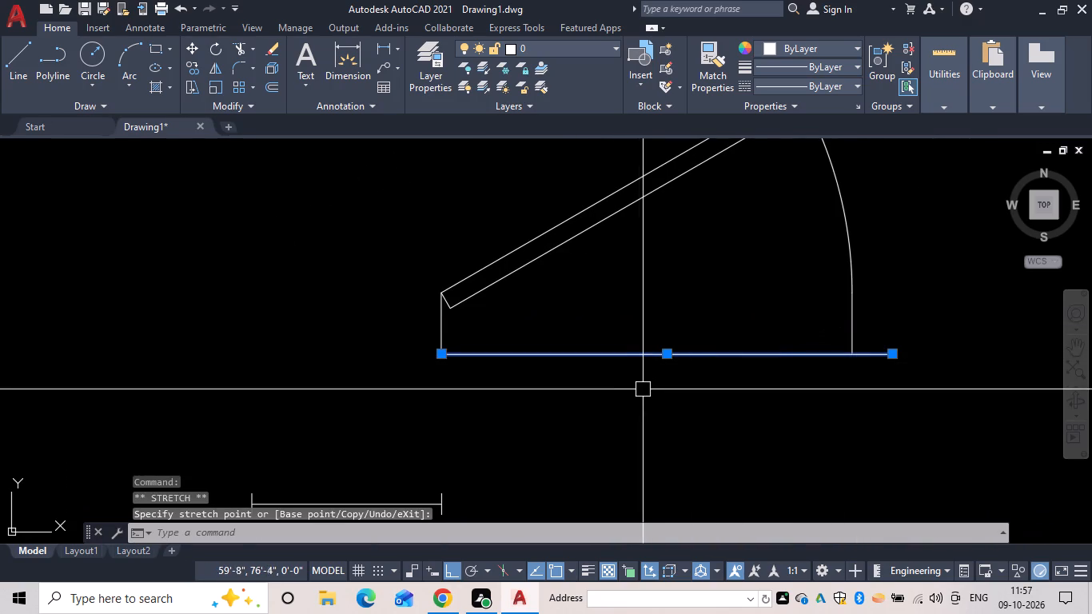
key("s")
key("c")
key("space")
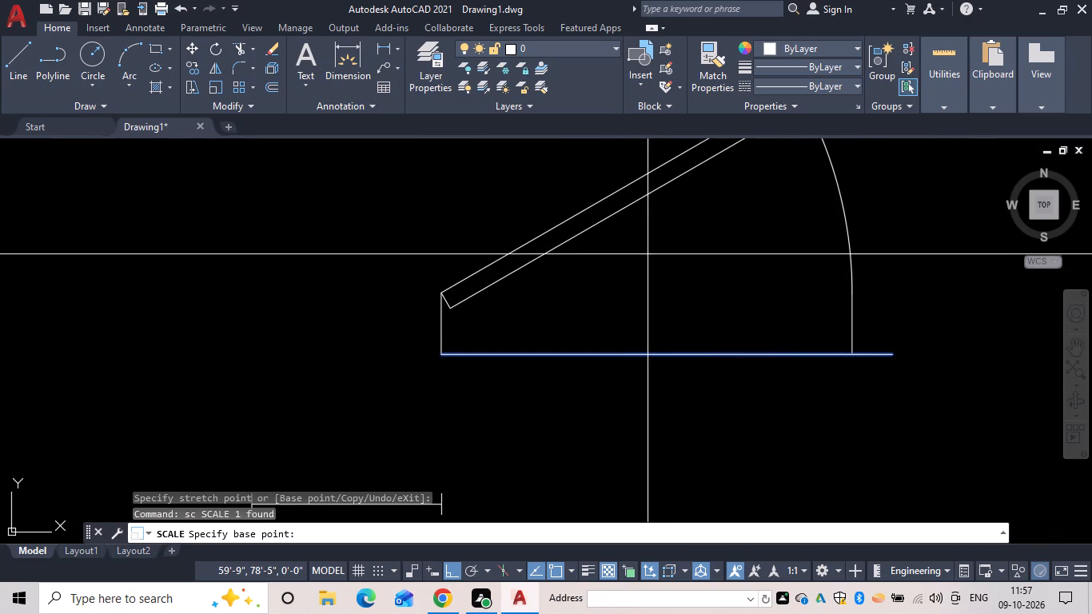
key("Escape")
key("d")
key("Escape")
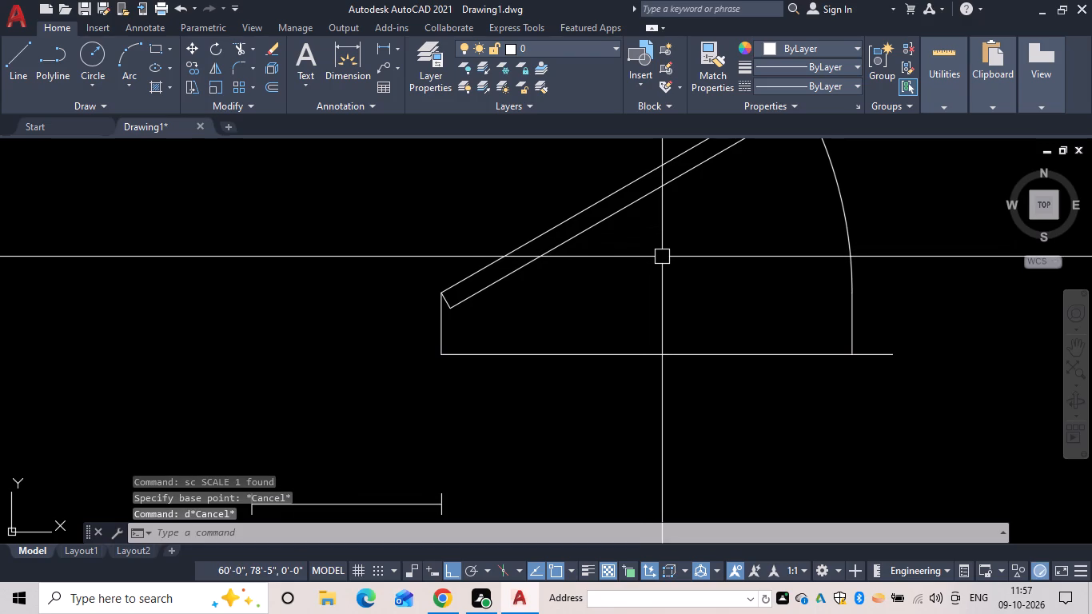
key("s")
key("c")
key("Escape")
Scale the door block up from its lower hinge-side corner until its arc-side jamb meets the line's right end.
left_click(638, 215)
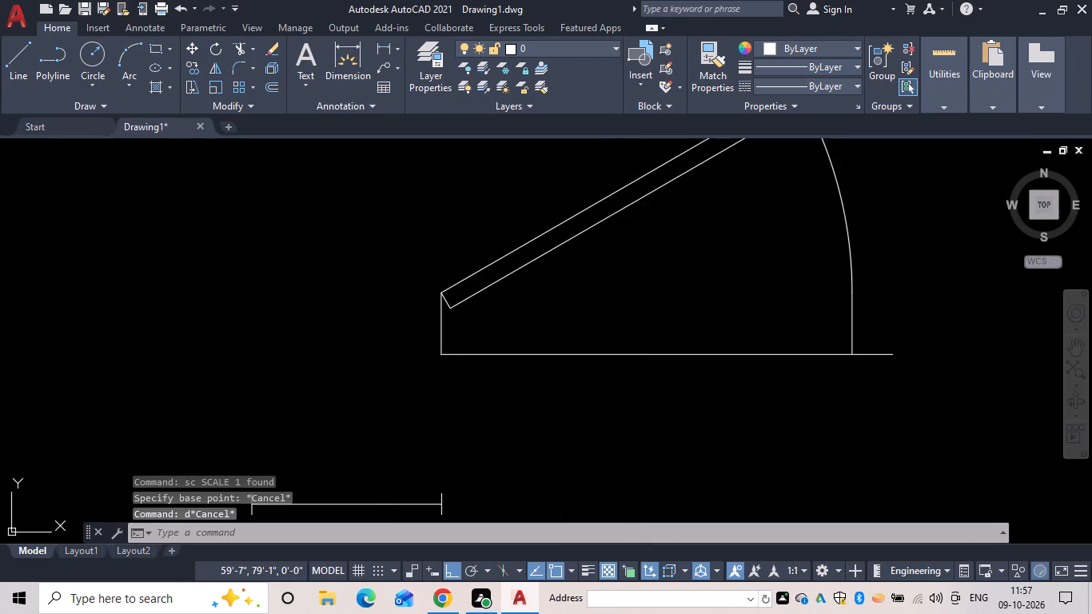
left_click(625, 191)
key("s")
key("c")
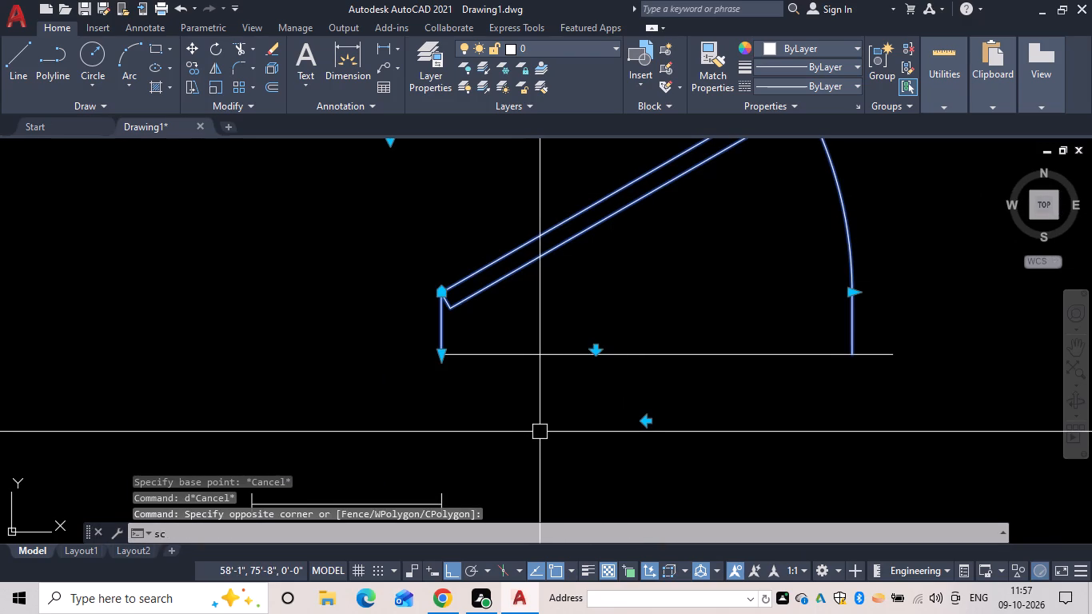
key("space")
left_click(442, 348)
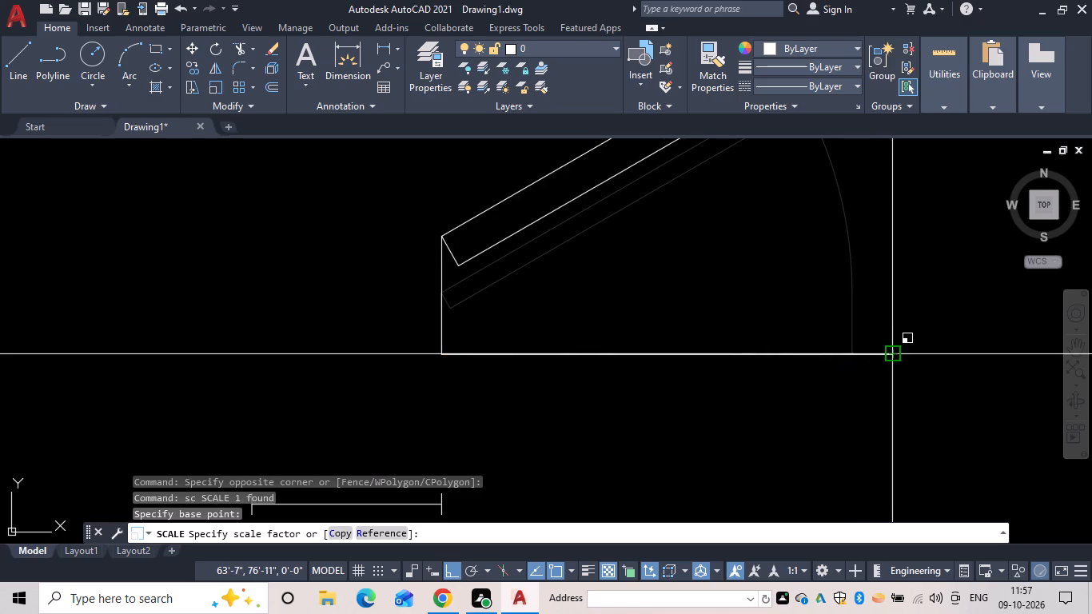
left_click(701, 376)
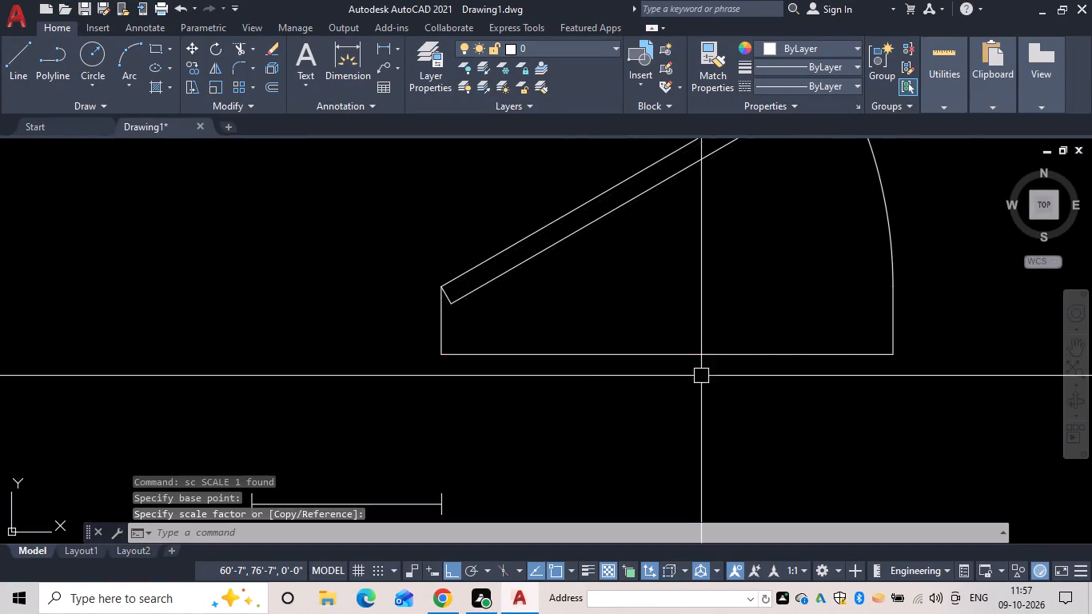
Examine how the door's arc-side jamb meets the right end of the horizontal line.
scroll(772, 389, "up", 3)
middle_click_drag(759, 392, 424, 407)
scroll(922, 265, "up", 4)
scroll(820, 268, "up", 4)
scroll(826, 313, "down", 1)
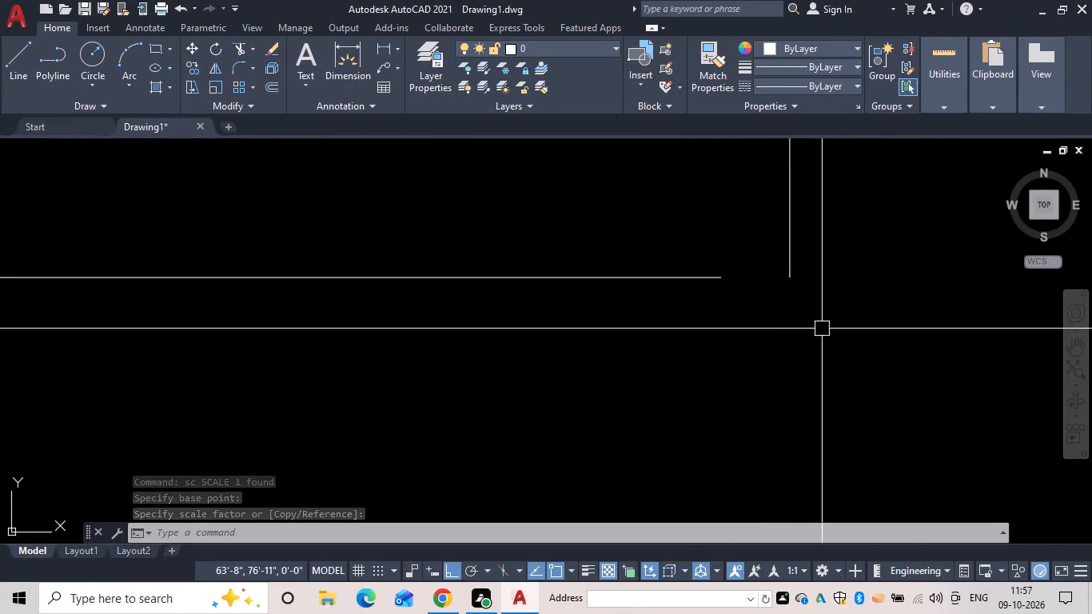
scroll(755, 281, "down", 12)
middle_click(718, 317)
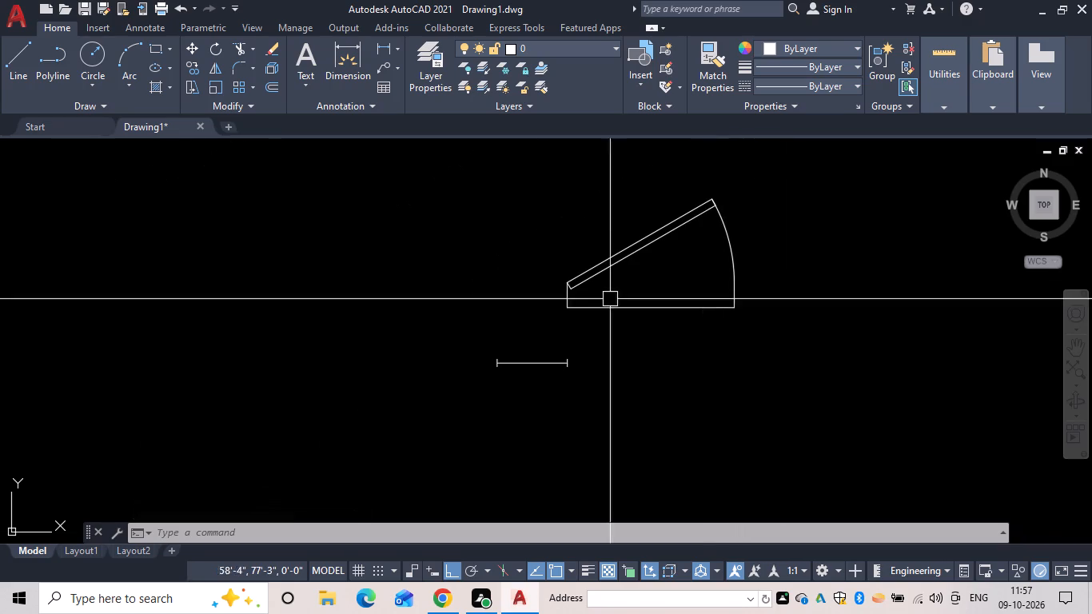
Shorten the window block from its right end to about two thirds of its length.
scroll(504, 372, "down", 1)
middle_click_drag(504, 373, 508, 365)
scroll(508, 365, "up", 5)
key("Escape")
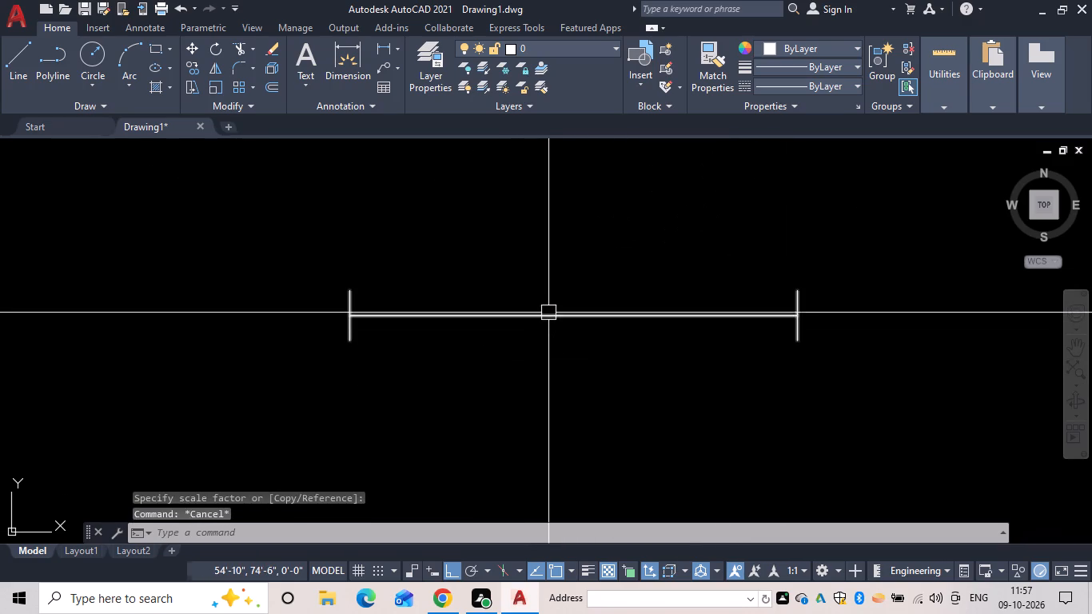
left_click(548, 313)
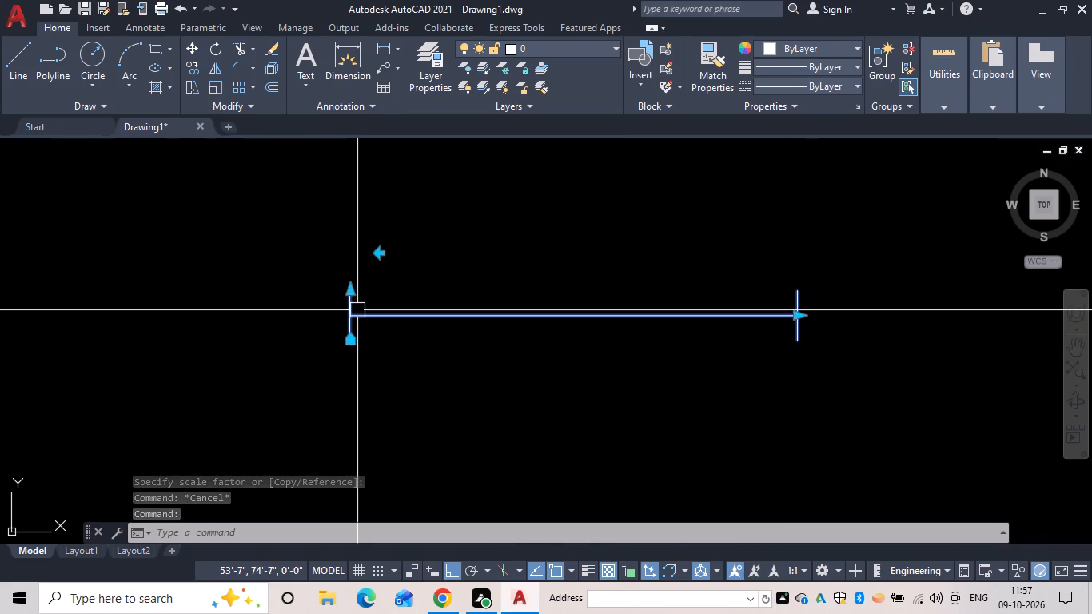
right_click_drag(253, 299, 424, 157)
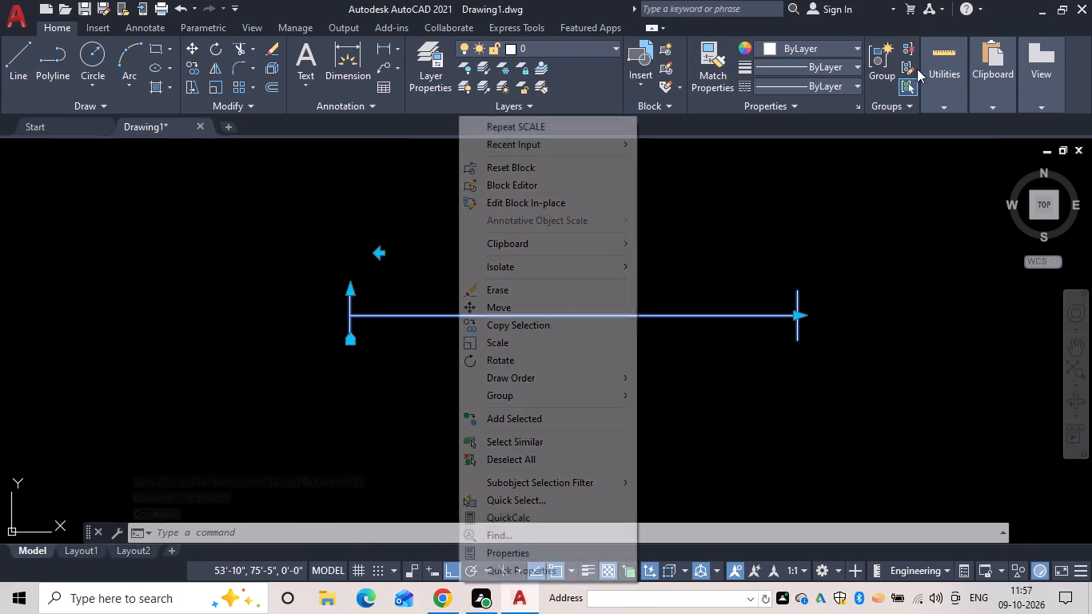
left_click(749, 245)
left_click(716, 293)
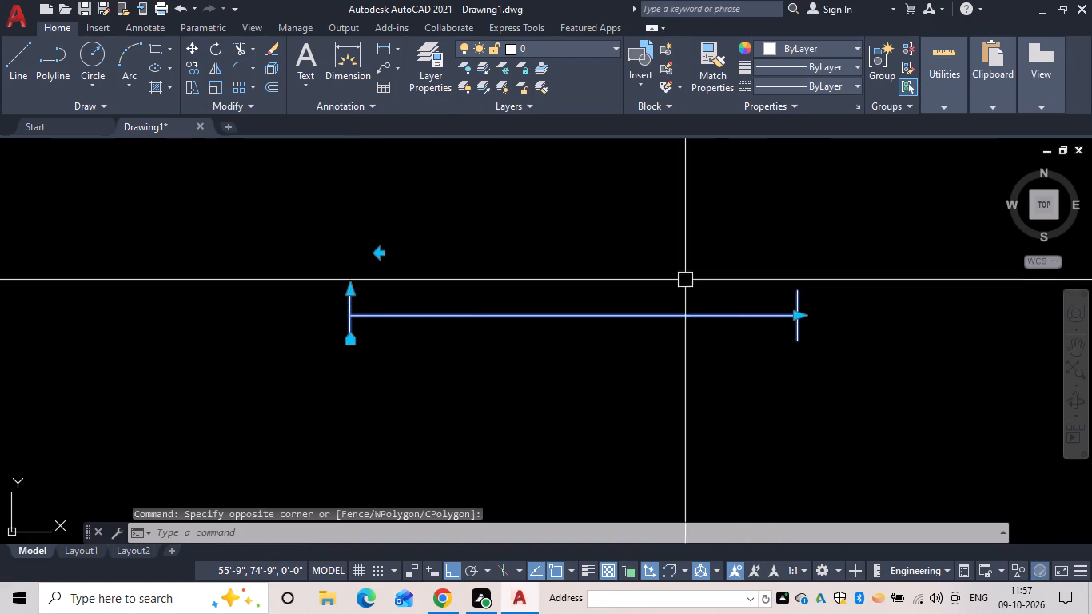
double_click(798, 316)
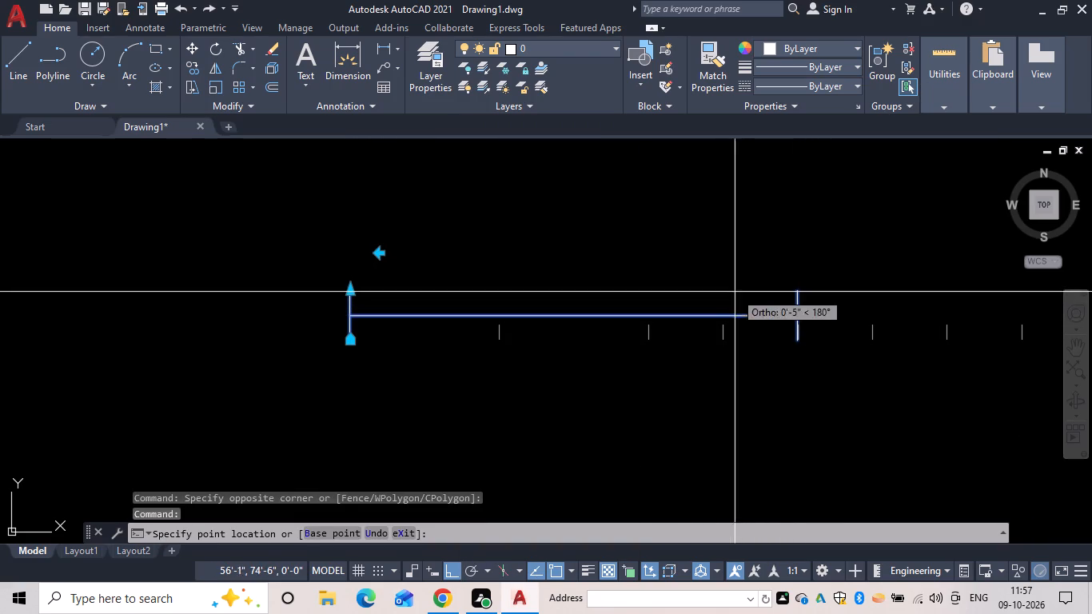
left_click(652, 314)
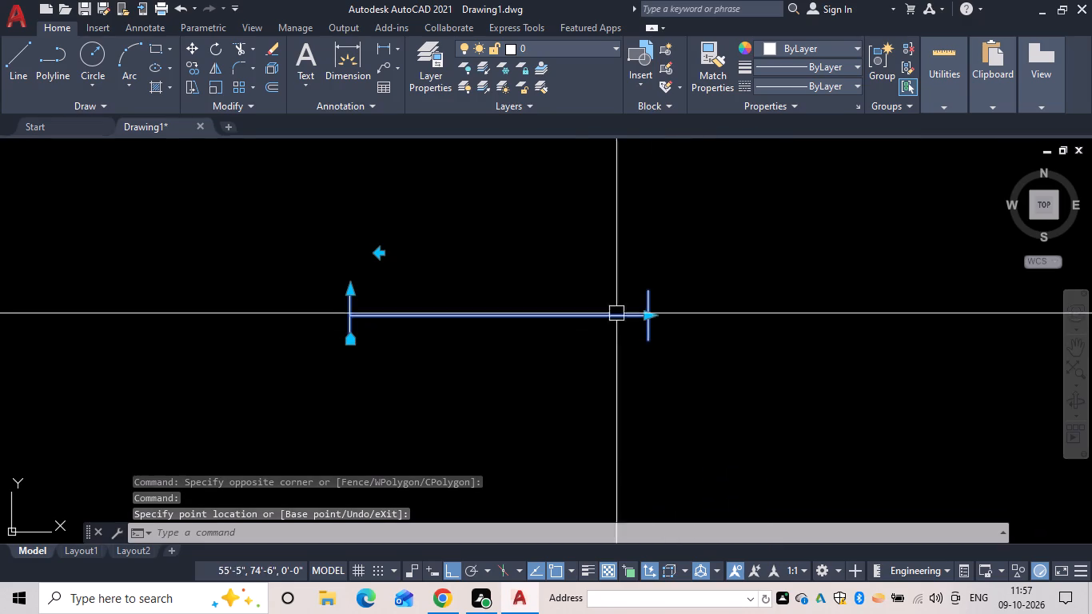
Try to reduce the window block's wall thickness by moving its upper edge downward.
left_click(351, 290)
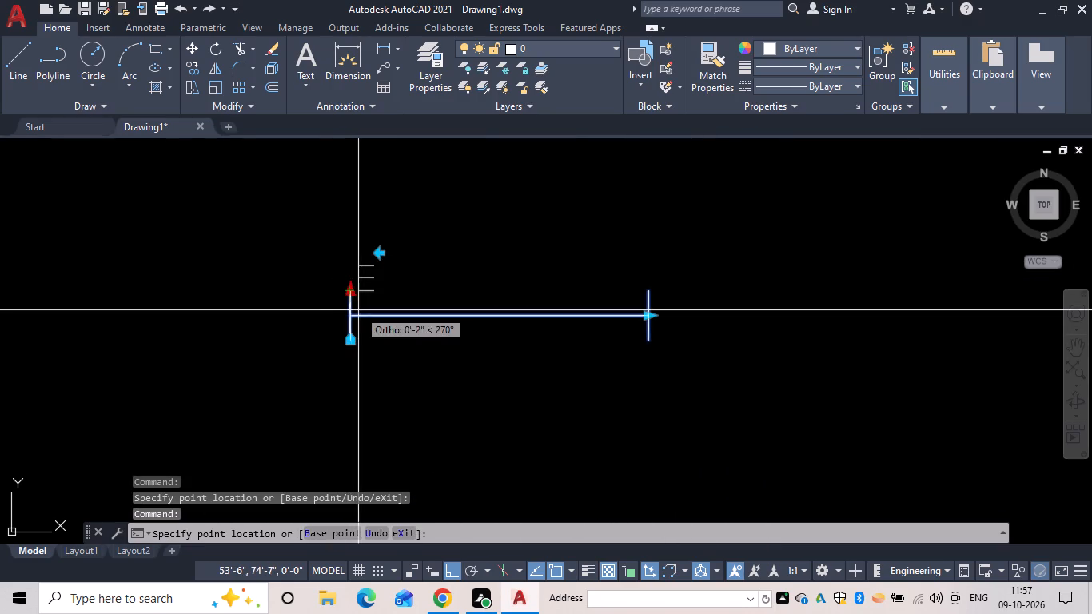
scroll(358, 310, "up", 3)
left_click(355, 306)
Stretch the window block's right end horizontally outward to its largest preset width.
scroll(476, 248, "down", 3)
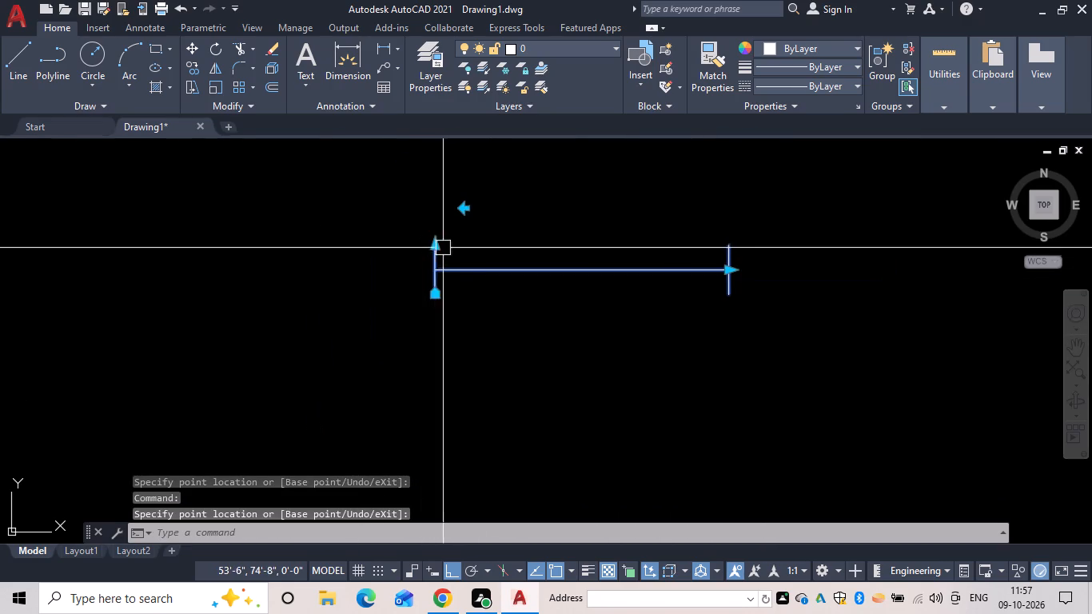
scroll(662, 280, "down", 3)
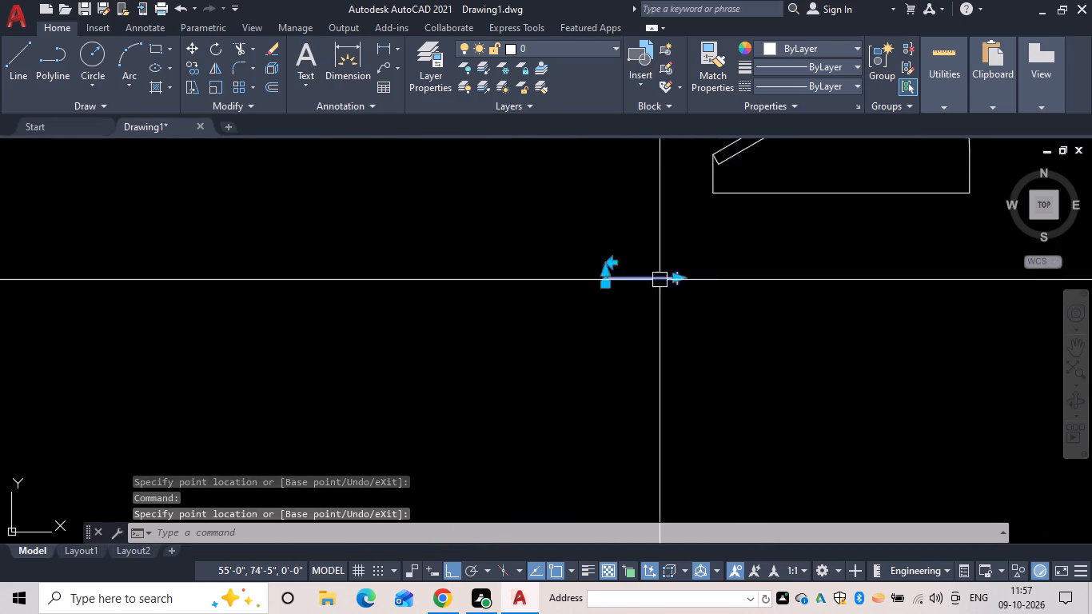
scroll(660, 280, "down", 2)
left_click(671, 279)
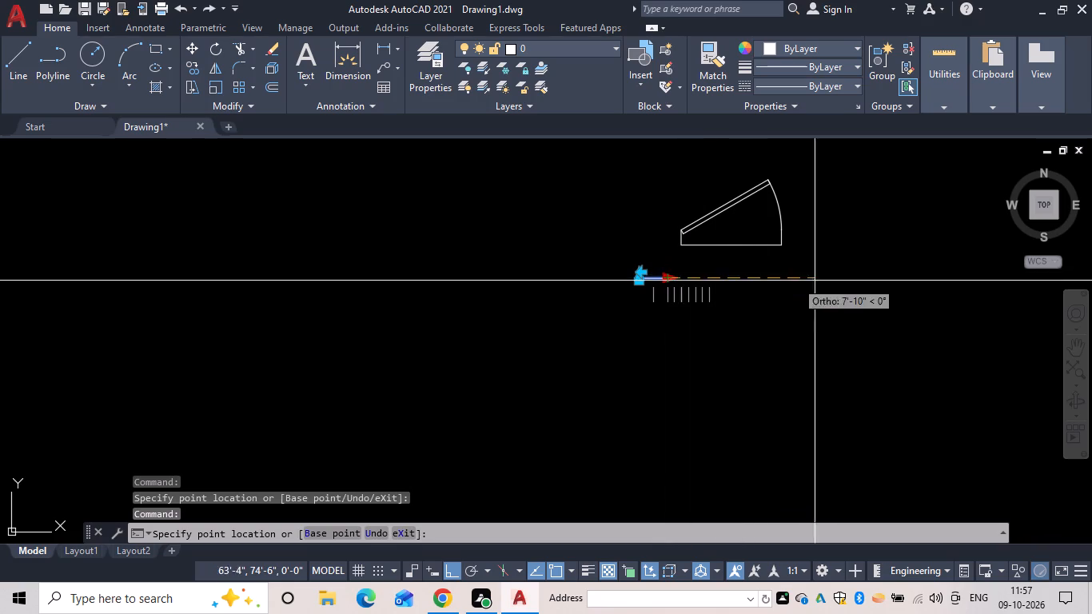
left_click(832, 281)
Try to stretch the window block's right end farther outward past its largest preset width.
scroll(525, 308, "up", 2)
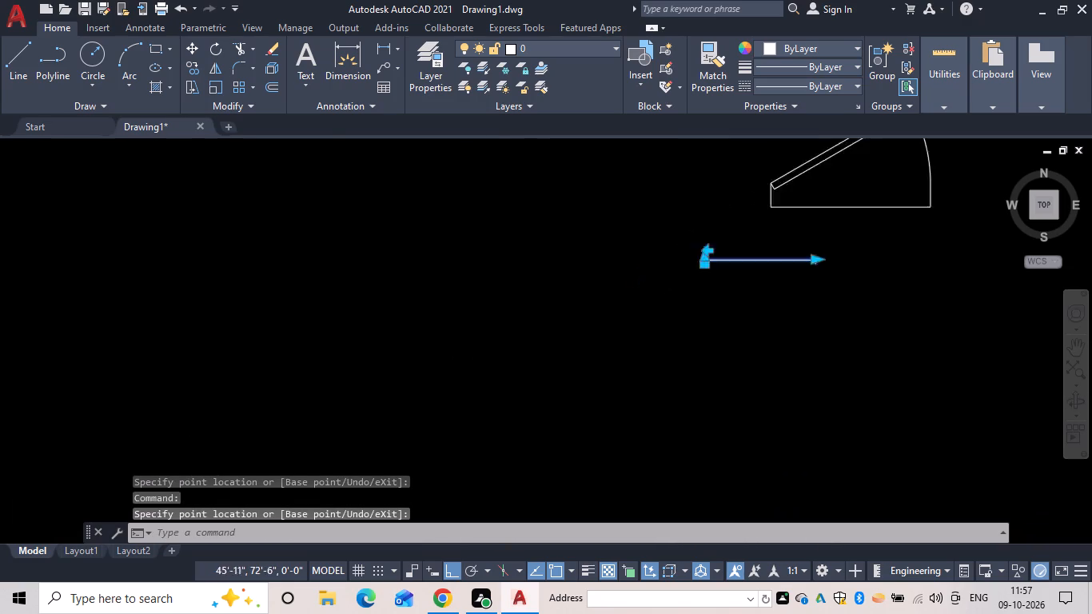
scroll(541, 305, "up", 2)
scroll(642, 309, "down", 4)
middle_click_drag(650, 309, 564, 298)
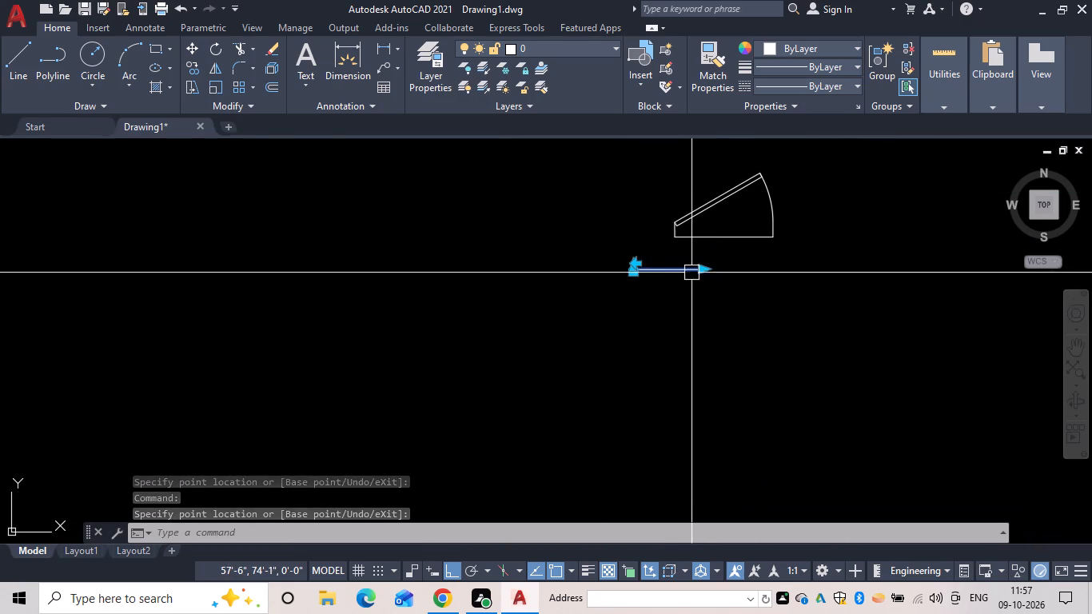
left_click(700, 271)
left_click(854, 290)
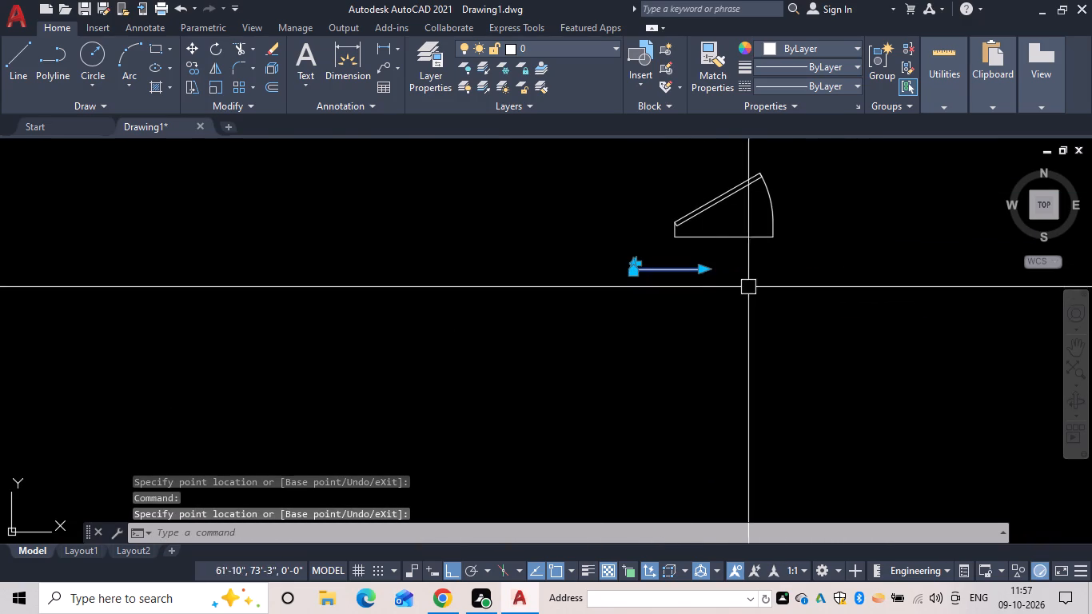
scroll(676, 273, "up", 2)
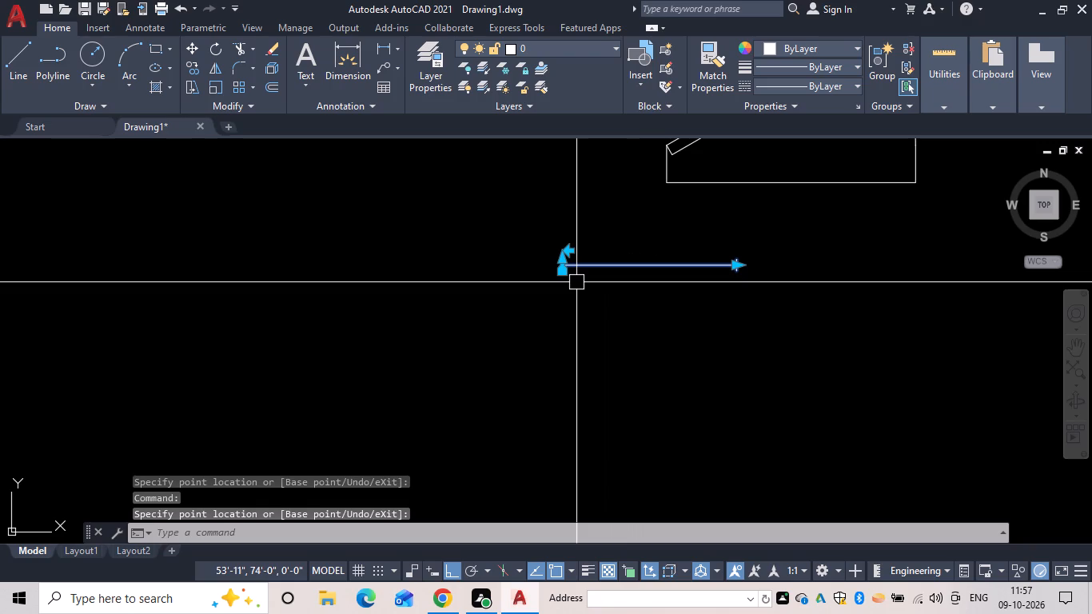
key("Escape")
Scale the window block up from near its lower left end until it extends far past the door's arc-side jamb.
key("s")
key("c")
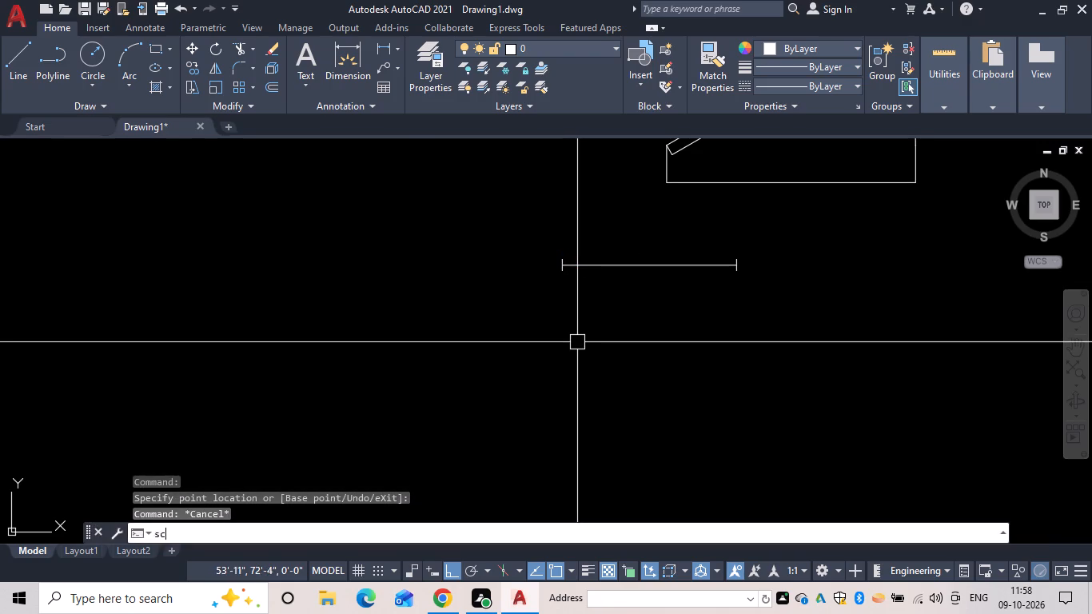
key("space")
left_click(616, 264)
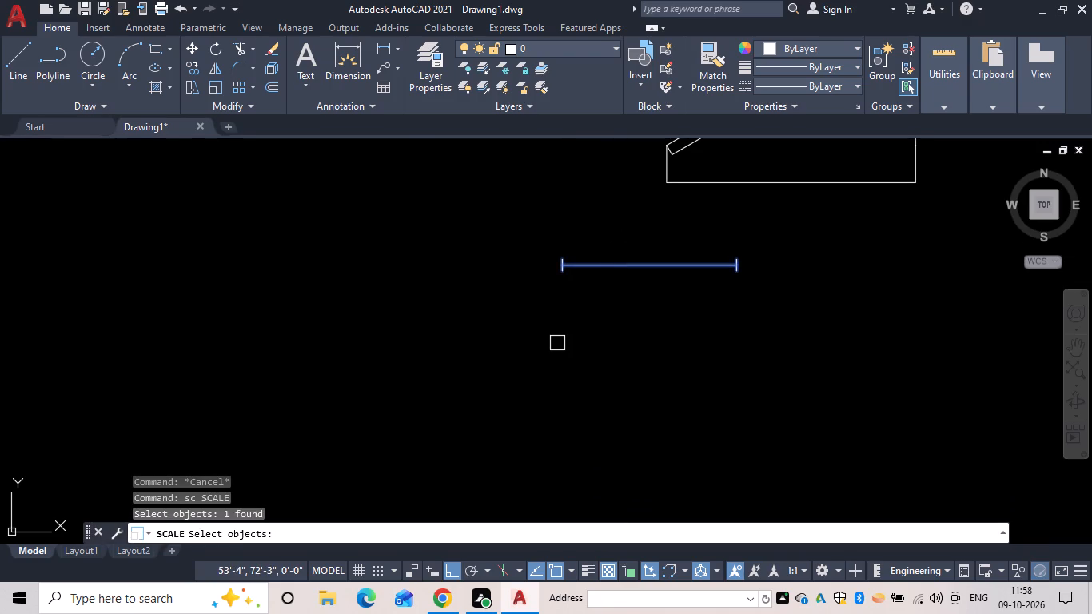
key("space")
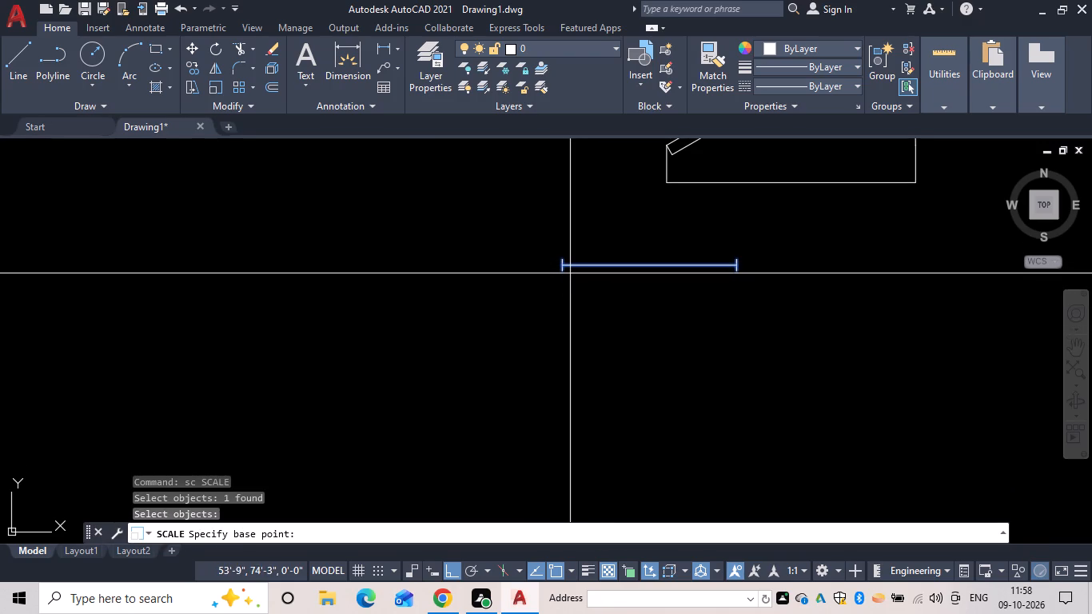
left_click(560, 273)
scroll(620, 290, "down", 4)
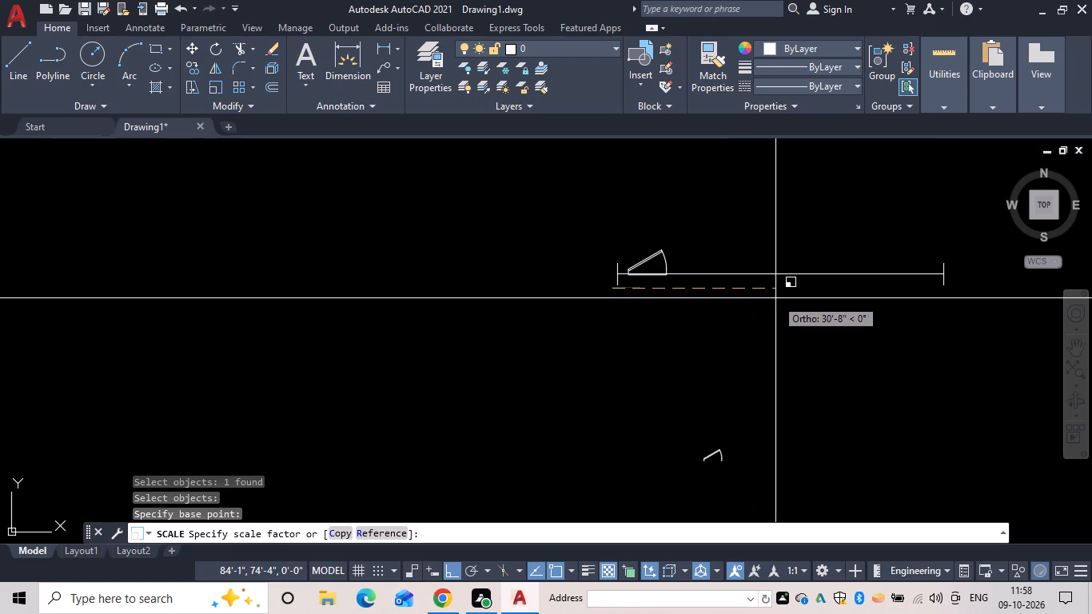
left_click(725, 299)
key("Escape")
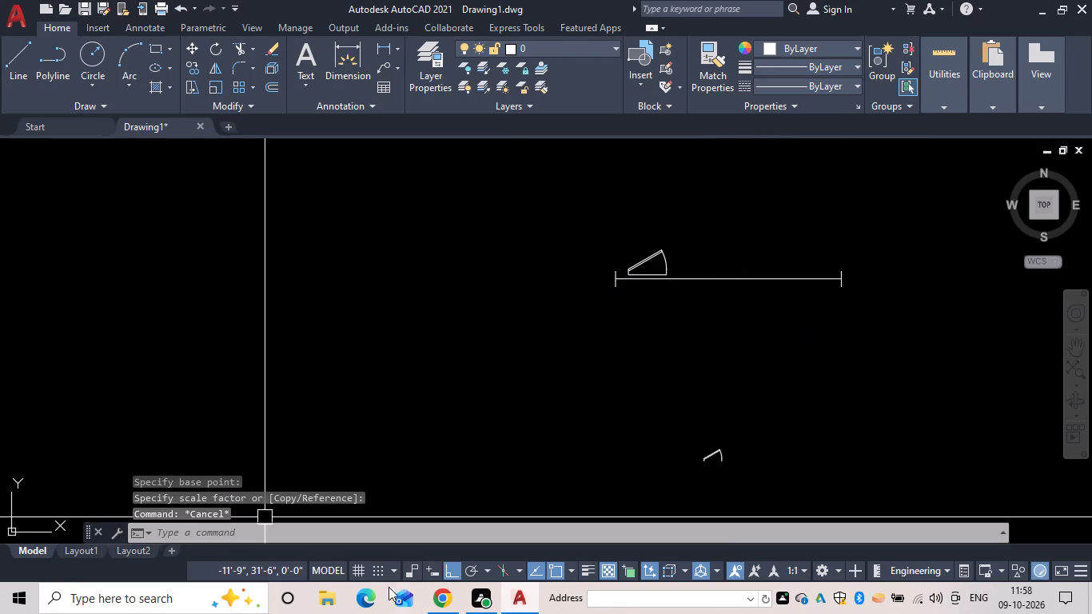
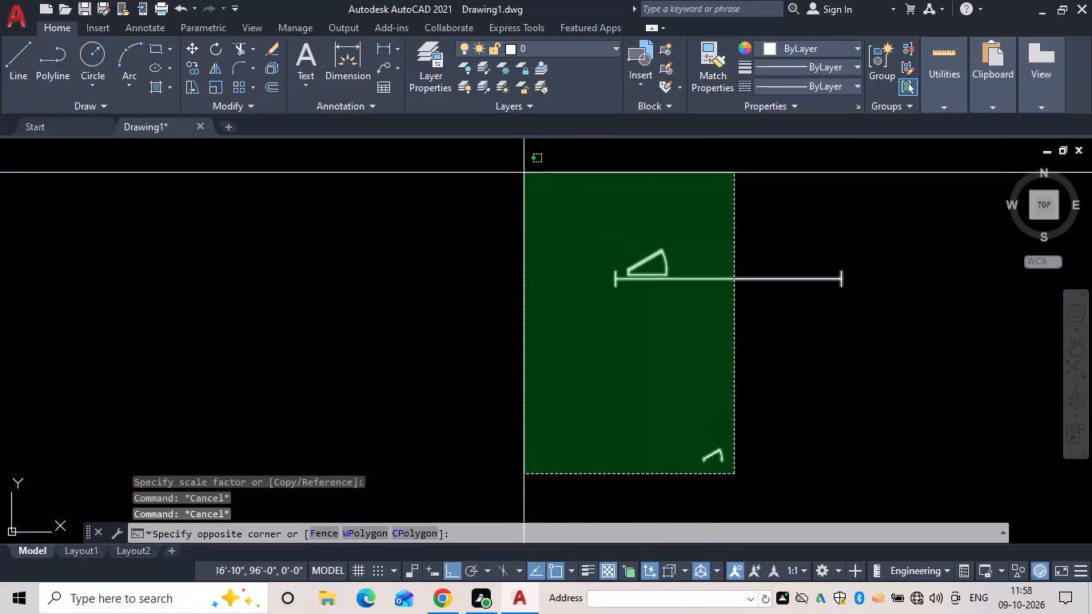
Erase all the door and window blocks from the drawing.
left_click_drag(528, 186, 534, 198)
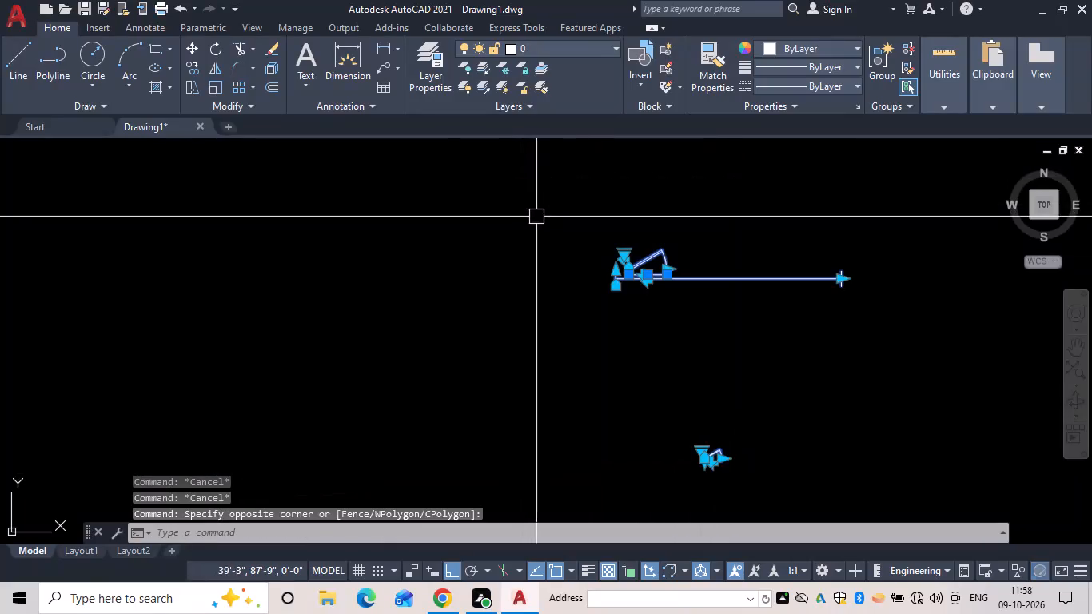
key("e")
key("space")
scroll(644, 293, "down", 3)
middle_click(644, 293)
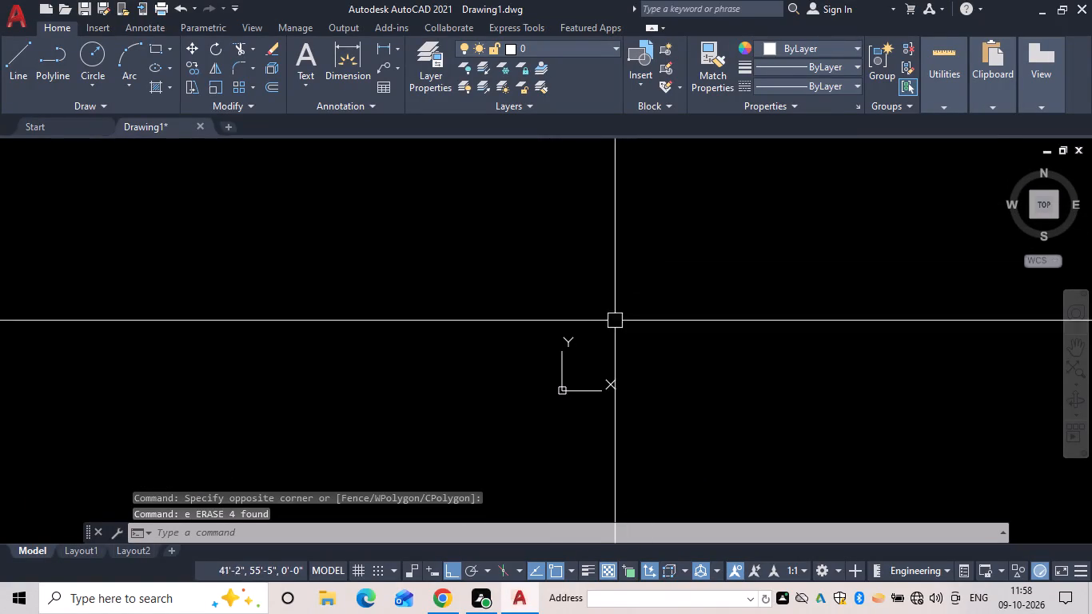
key("Escape")
Review the Standard dimension style's symbols and arrows settings and make Standard the current style.
key("d")
key("space")
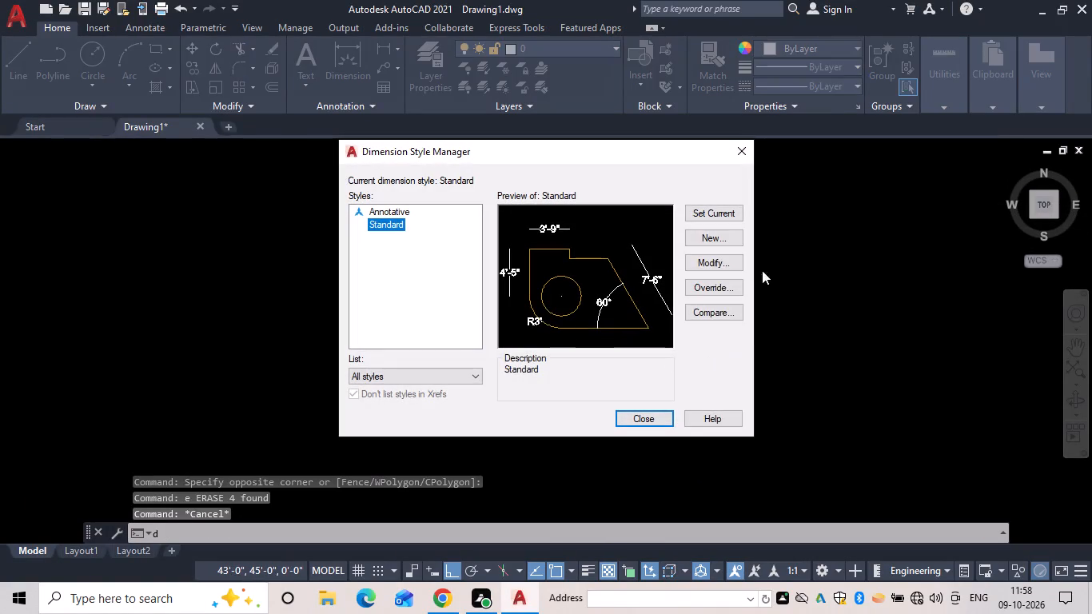
left_click(706, 260)
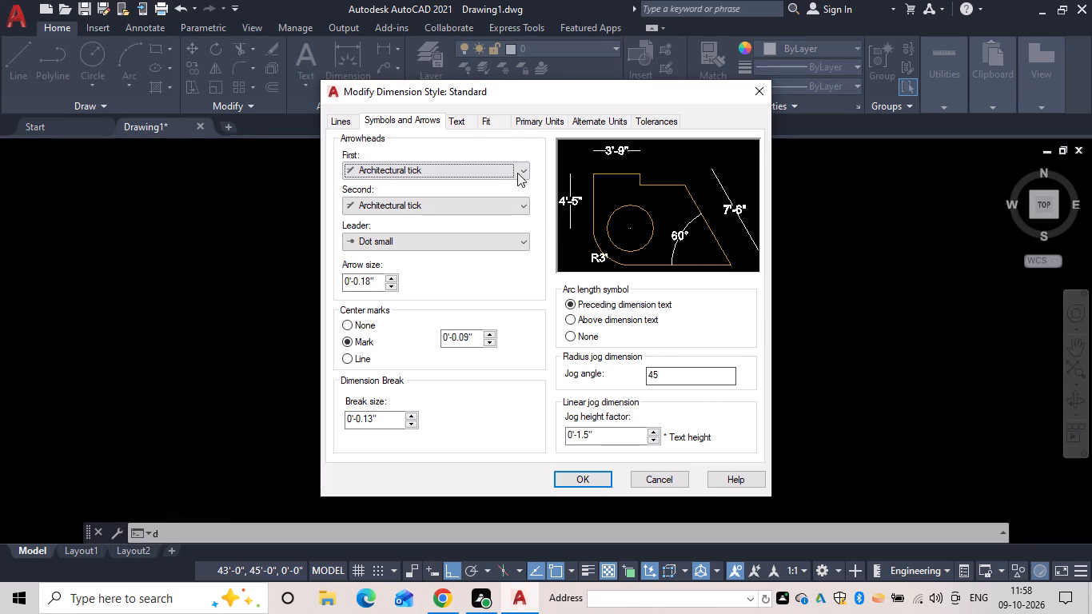
left_click(593, 475)
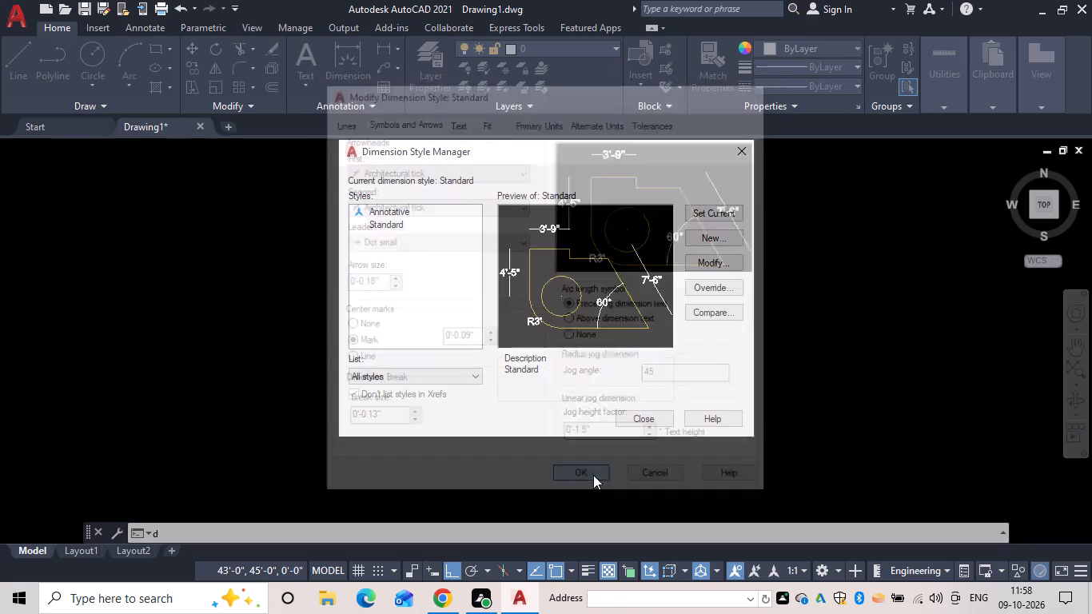
left_click(721, 212)
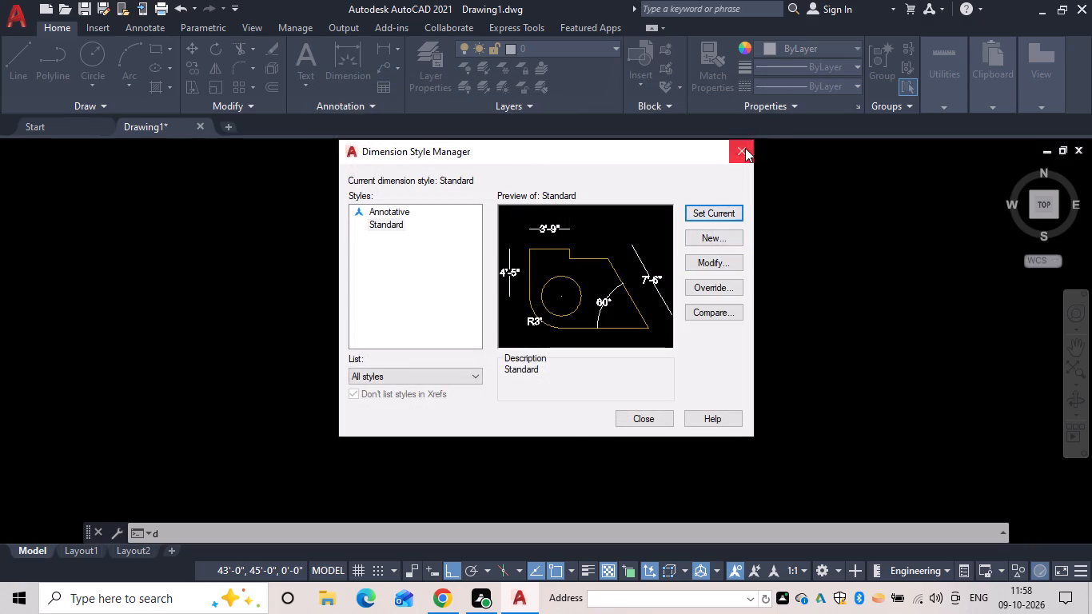
left_click(745, 148)
Create a layer named walls, frozen in all viewports, and set its color to yellow.
left_click(435, 94)
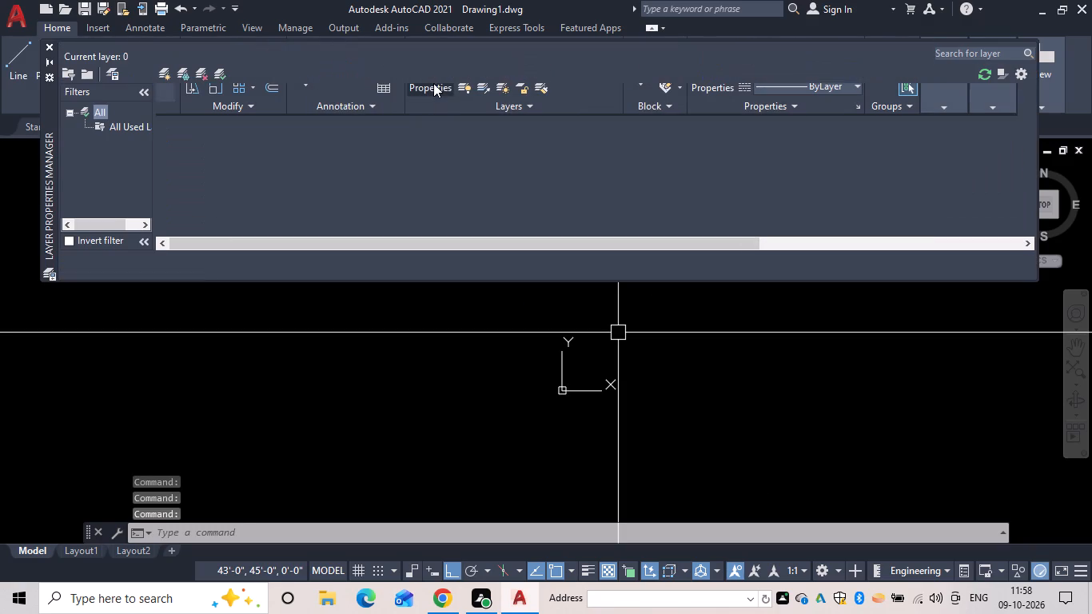
left_click(177, 73)
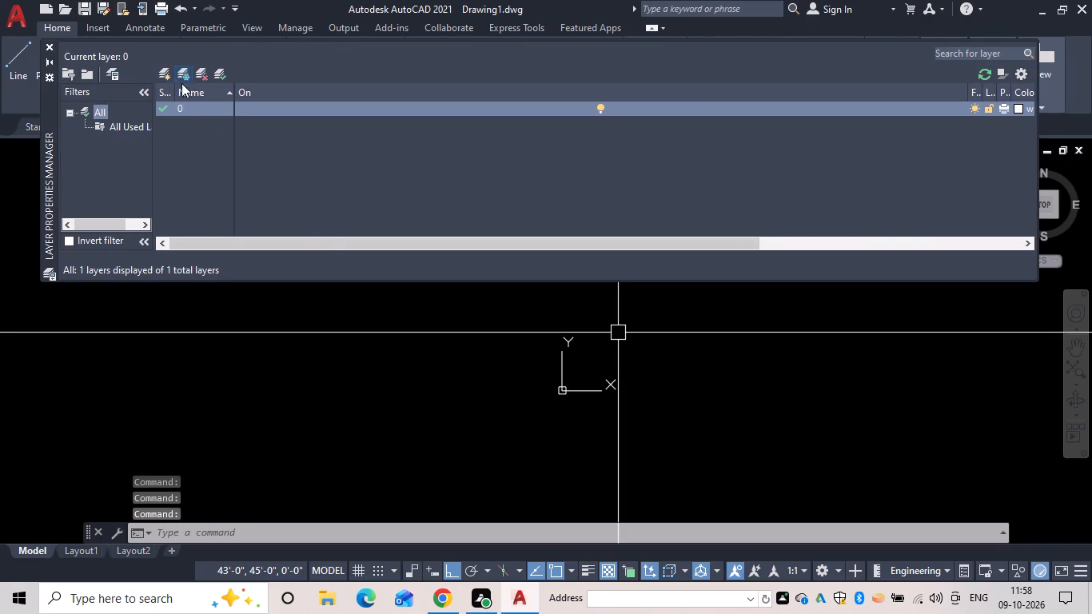
key("BackSpace")
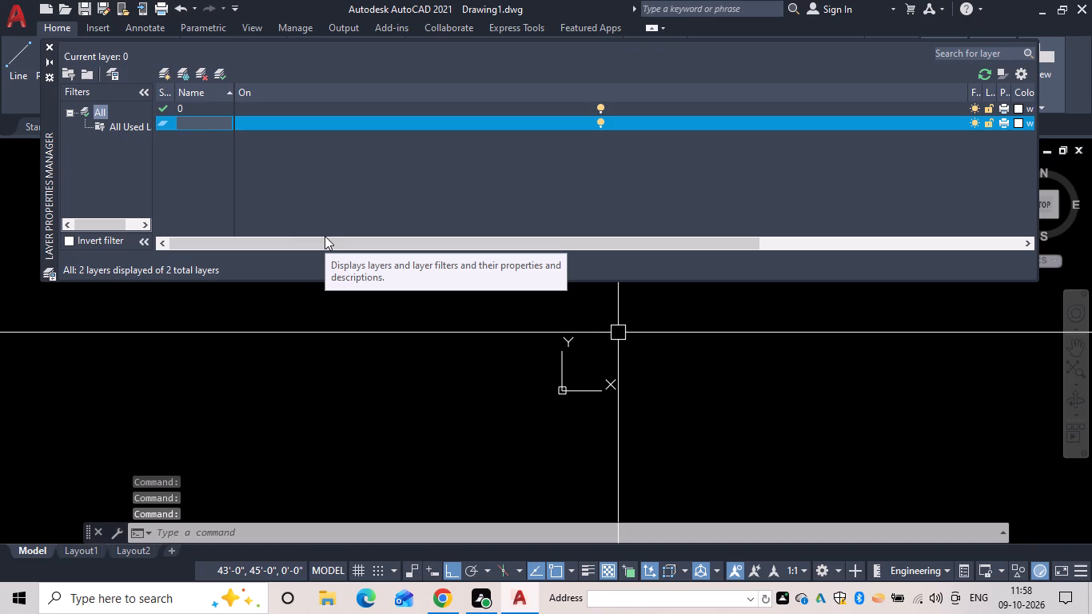
type("walls")
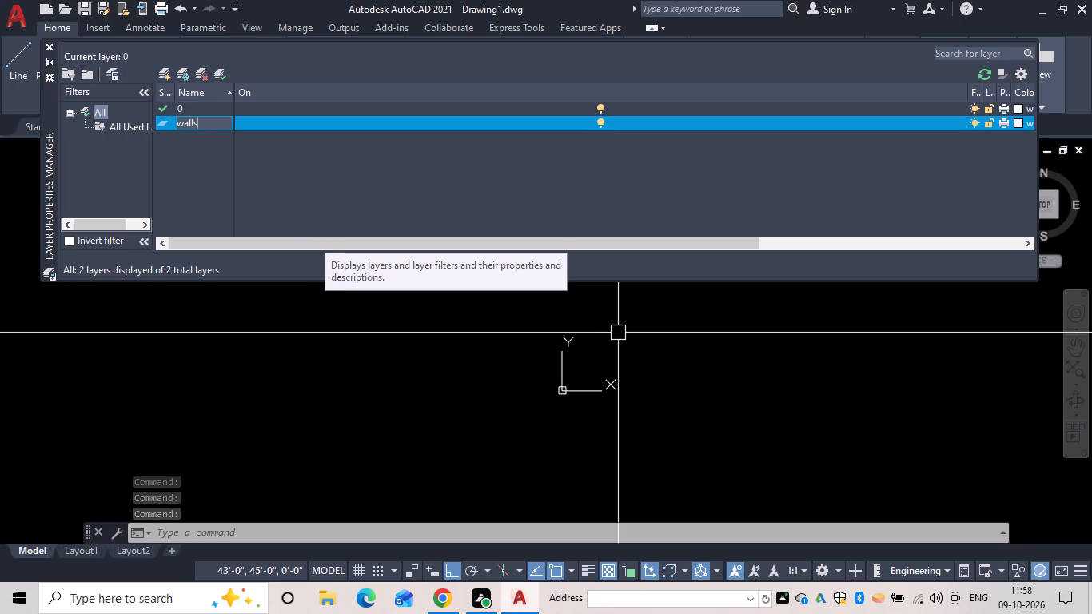
key("space")
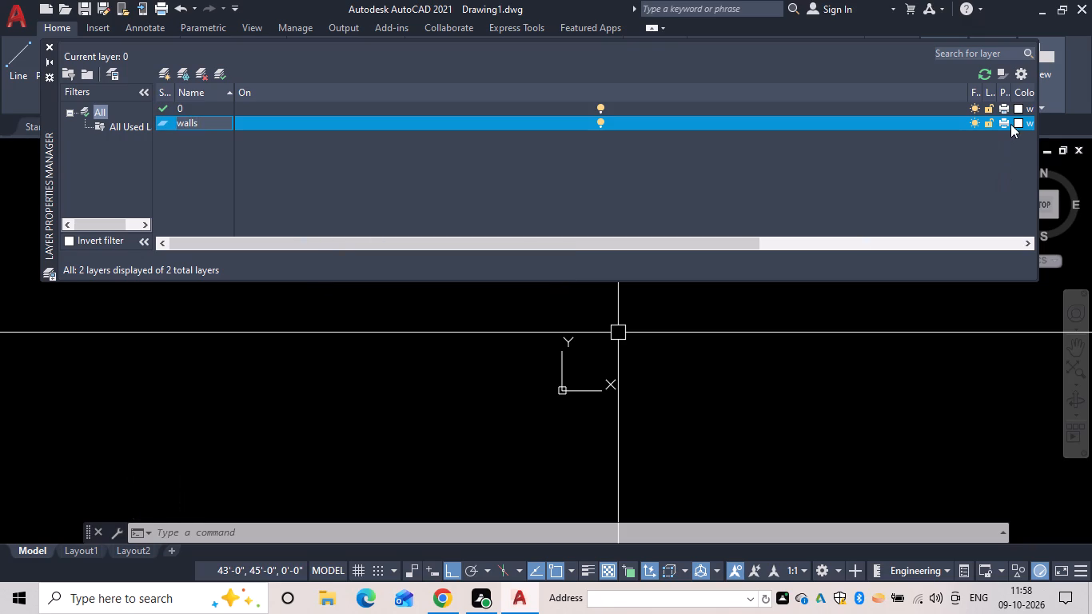
left_click(1018, 122)
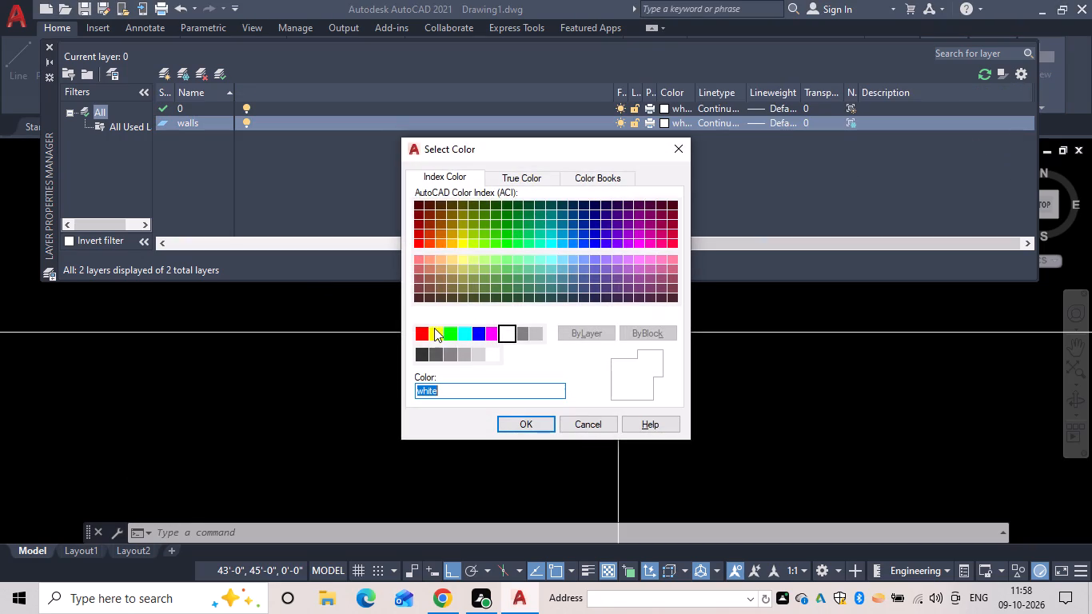
left_click(432, 334)
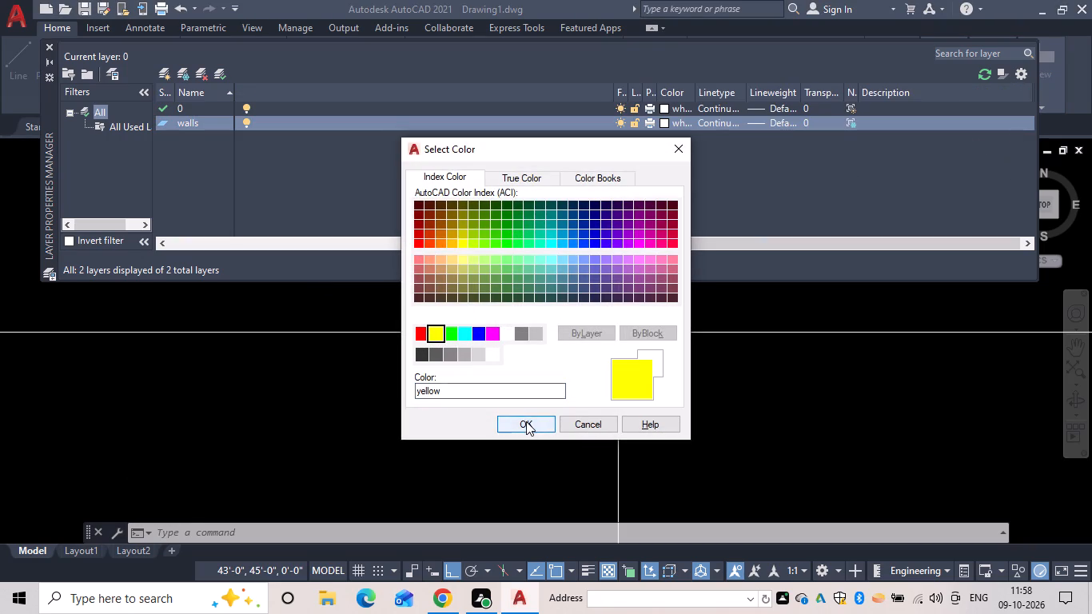
left_click(526, 421)
Create a layer named doors, frozen in all viewports, and set its color to blue.
left_click(184, 71)
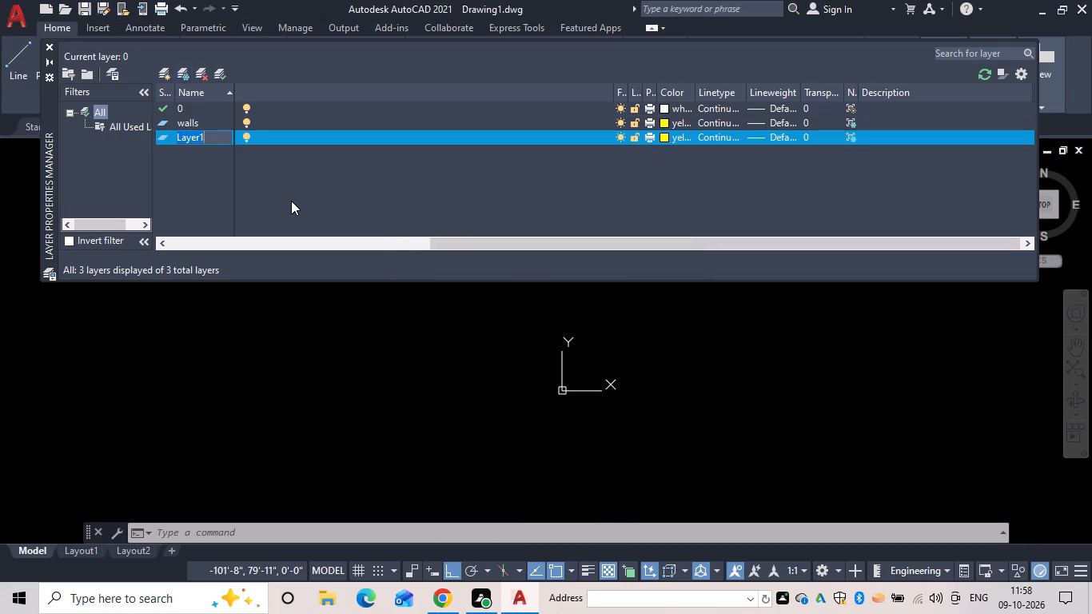
key("BackSpace")
type("doors")
key("space")
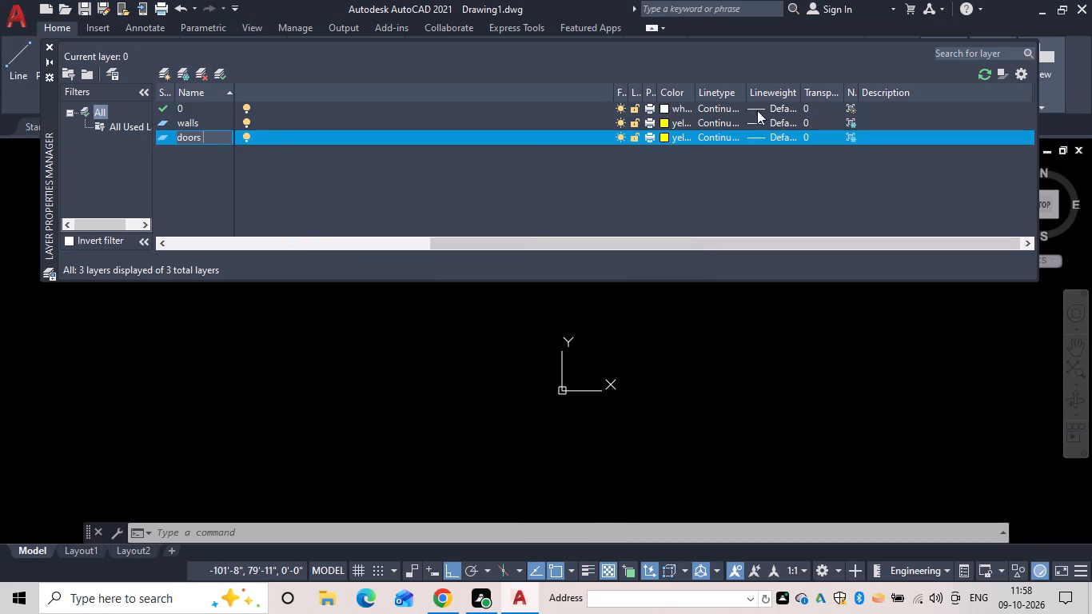
left_click(663, 133)
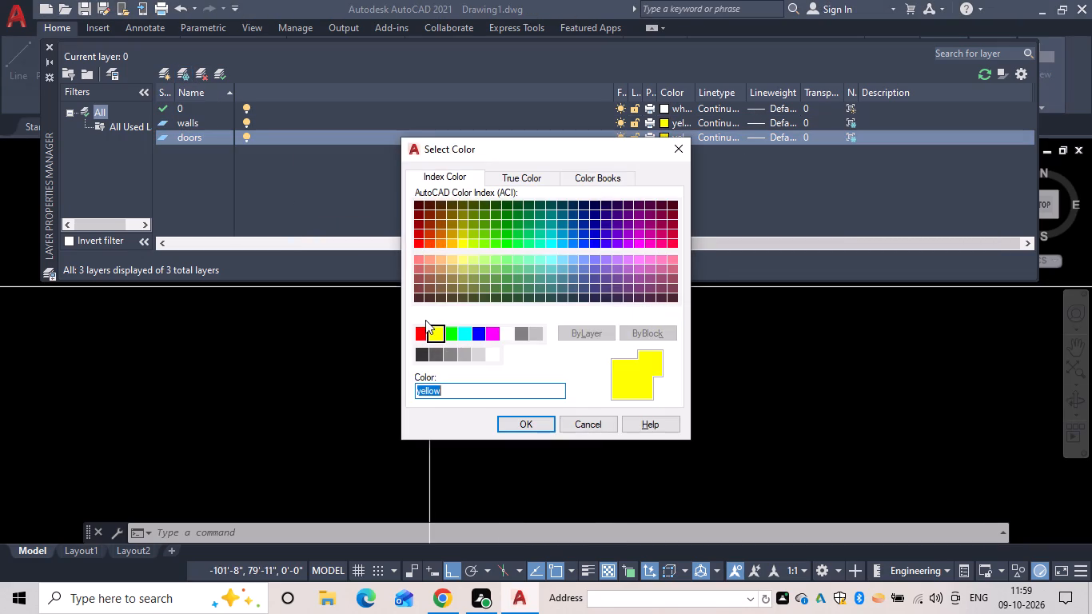
left_click(479, 333)
left_click(521, 422)
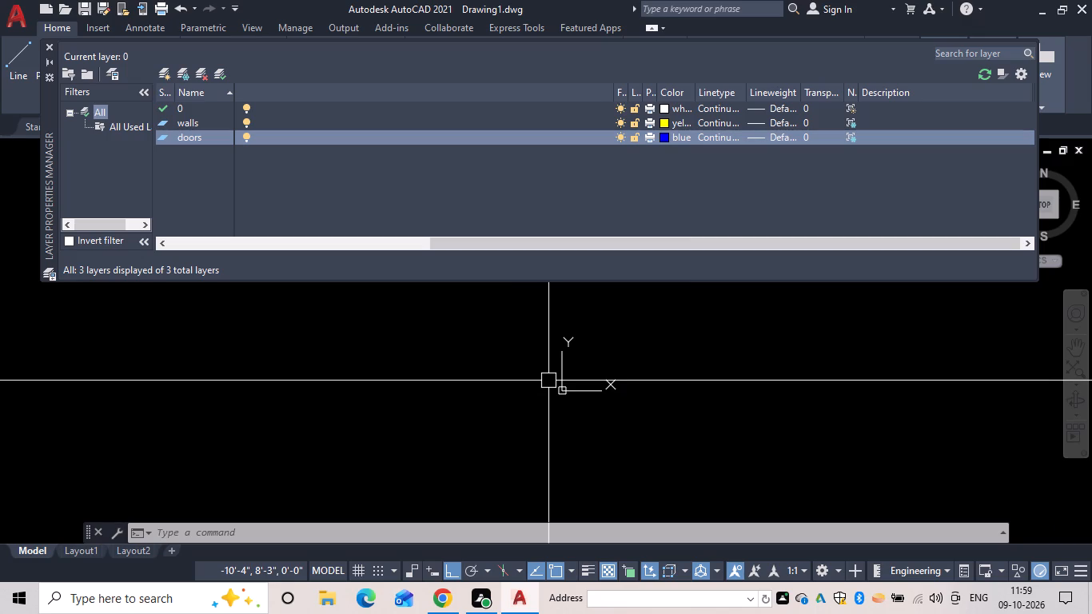
Create a layer named window, frozen in all viewports, and set its color to magenta.
left_click(186, 72)
key("BackSpace")
type("window")
key("space")
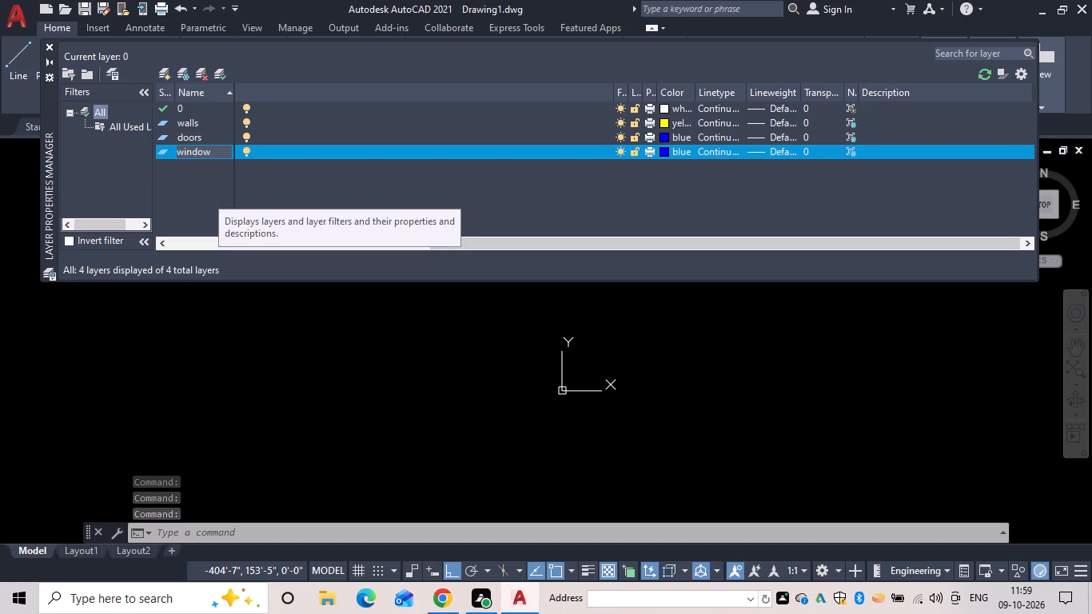
left_click(663, 154)
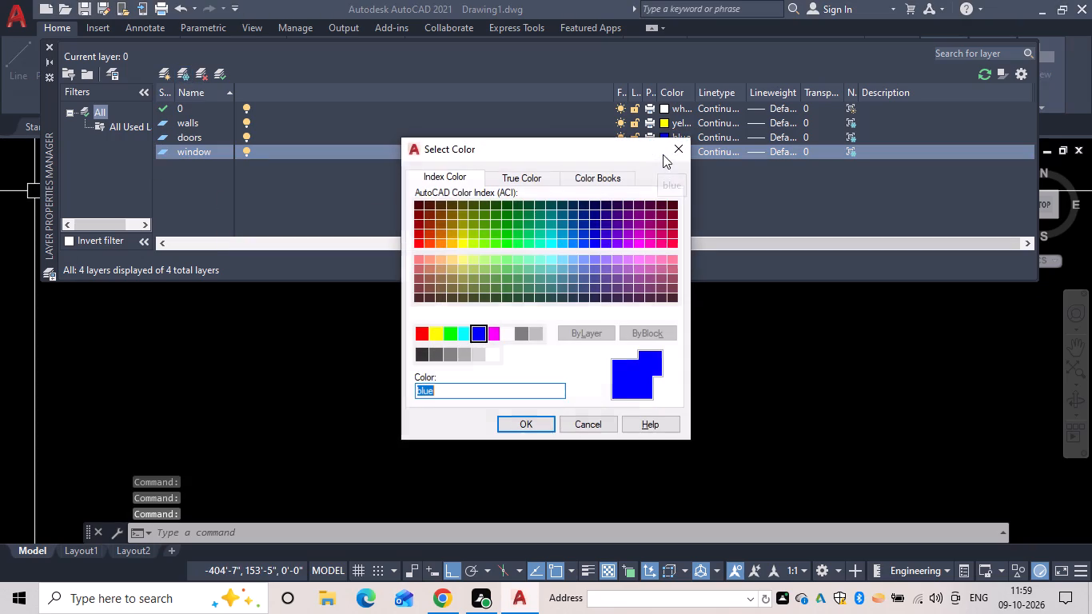
left_click(496, 333)
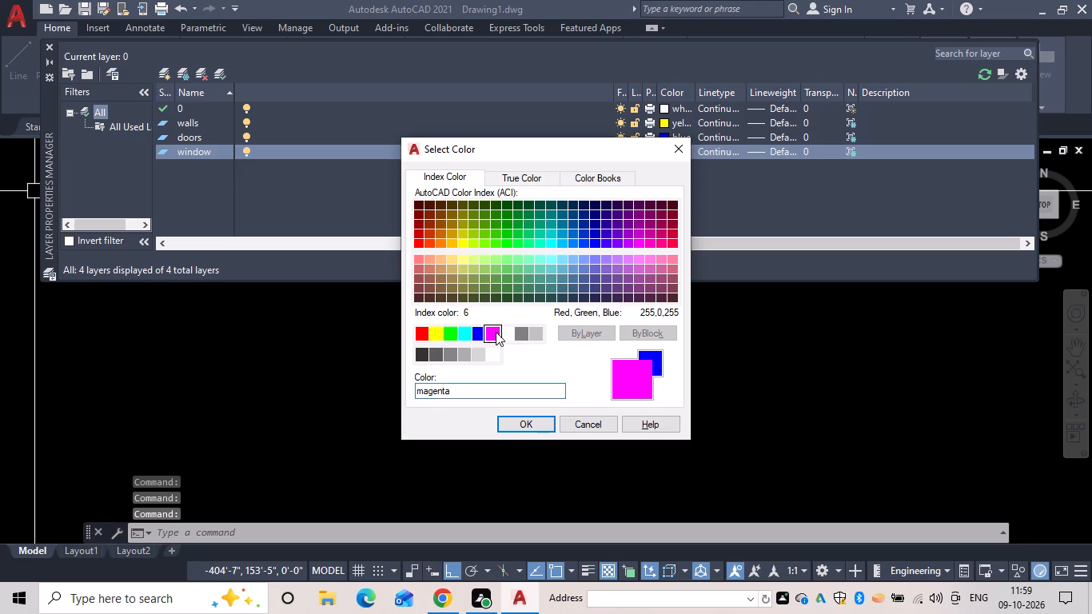
left_click(513, 421)
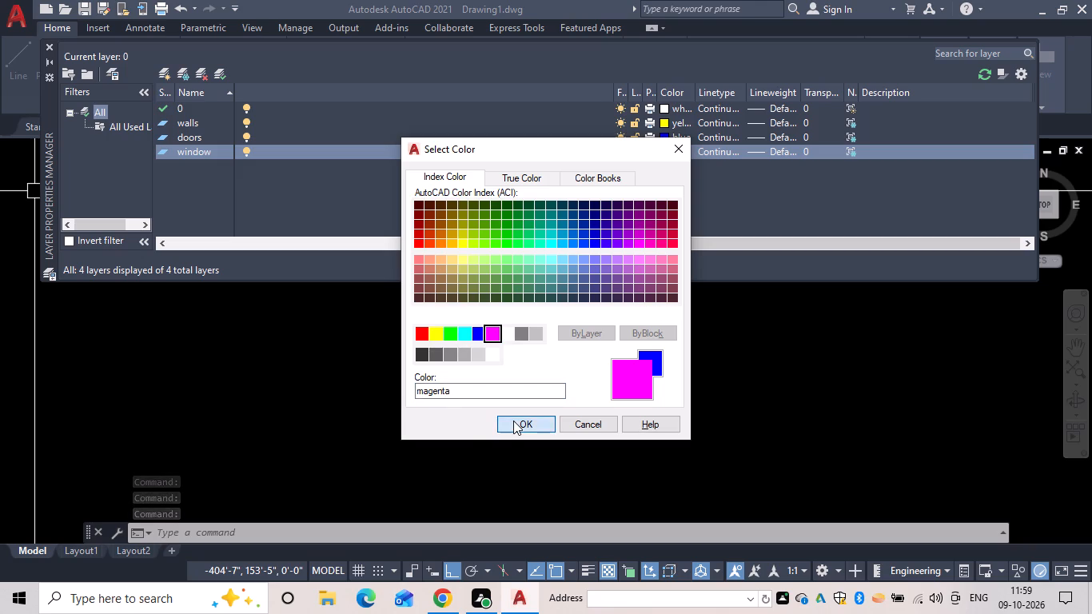
Create a layer named funiture, frozen in all viewports, and set its color to red.
left_click(189, 69)
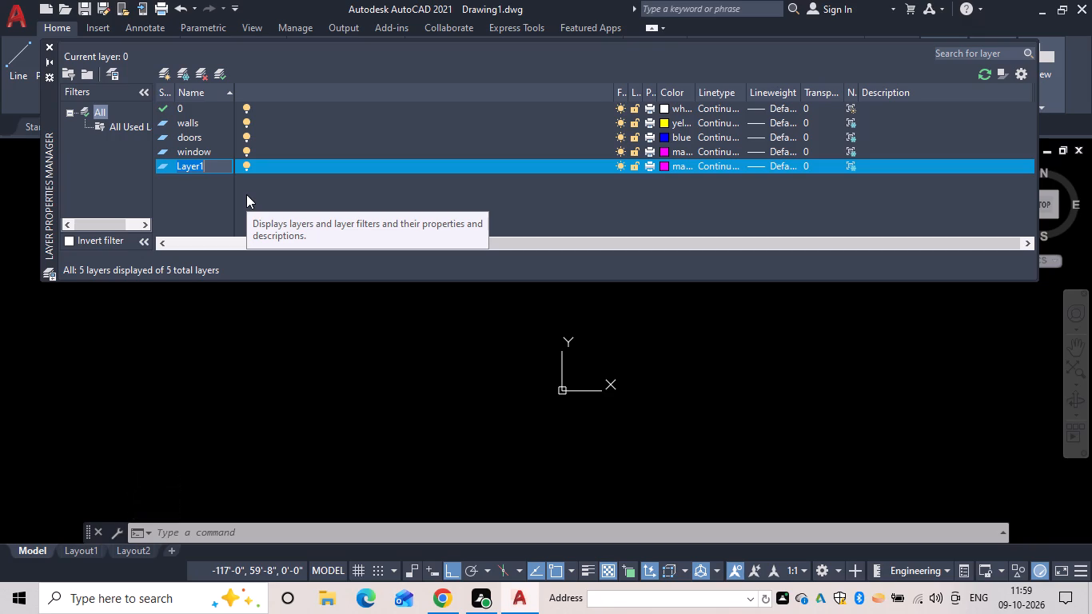
key("BackSpace")
type("funiture")
key("space")
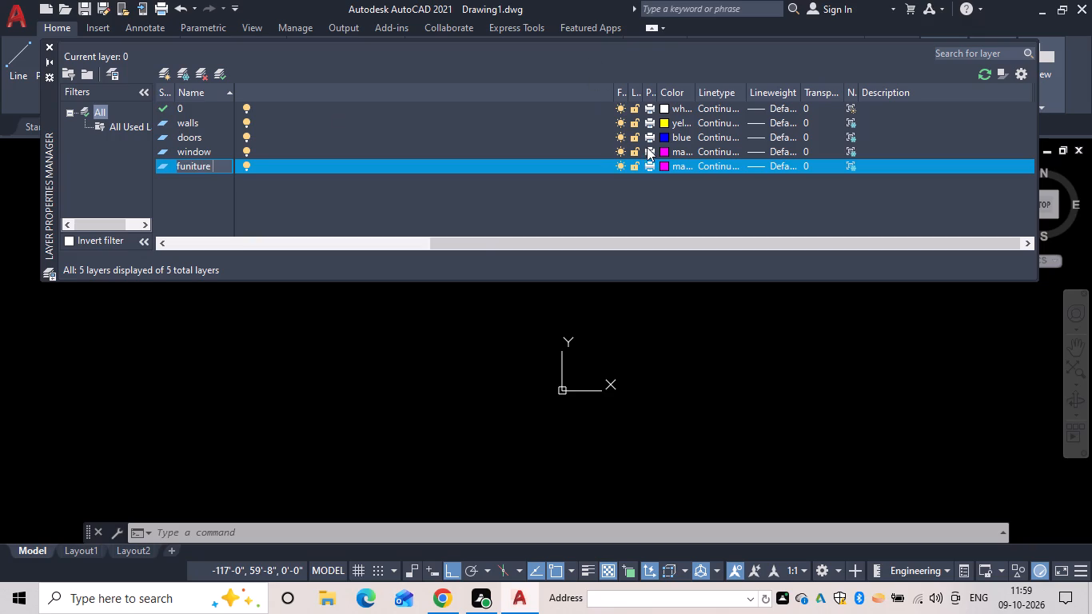
left_click(668, 163)
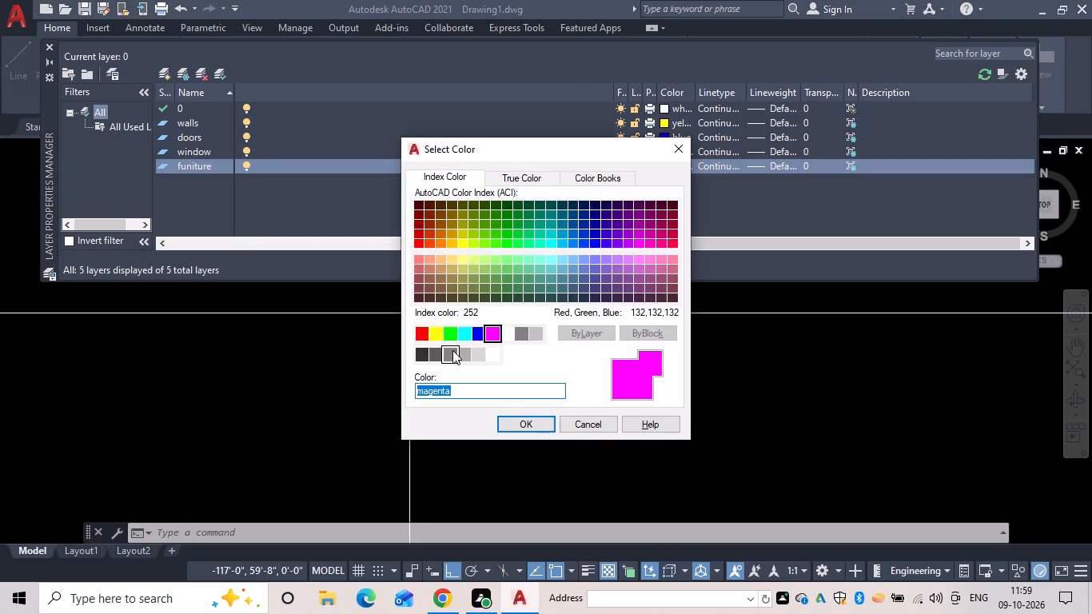
left_click(424, 329)
left_click(508, 419)
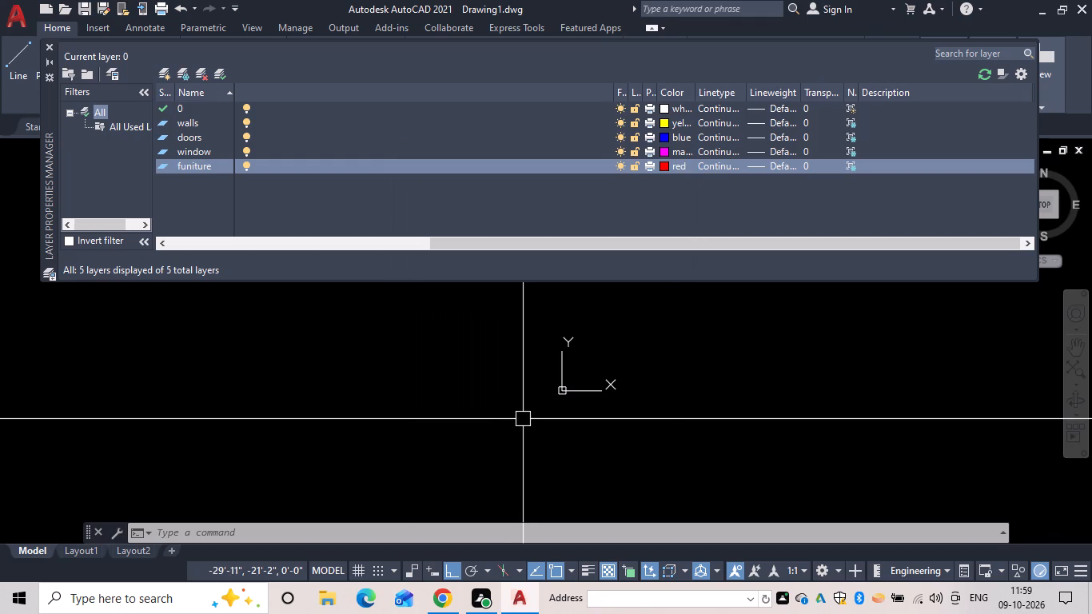
Try to add another layer, frozen in all viewports, named w.c.
left_click(181, 74)
key("BackSpace")
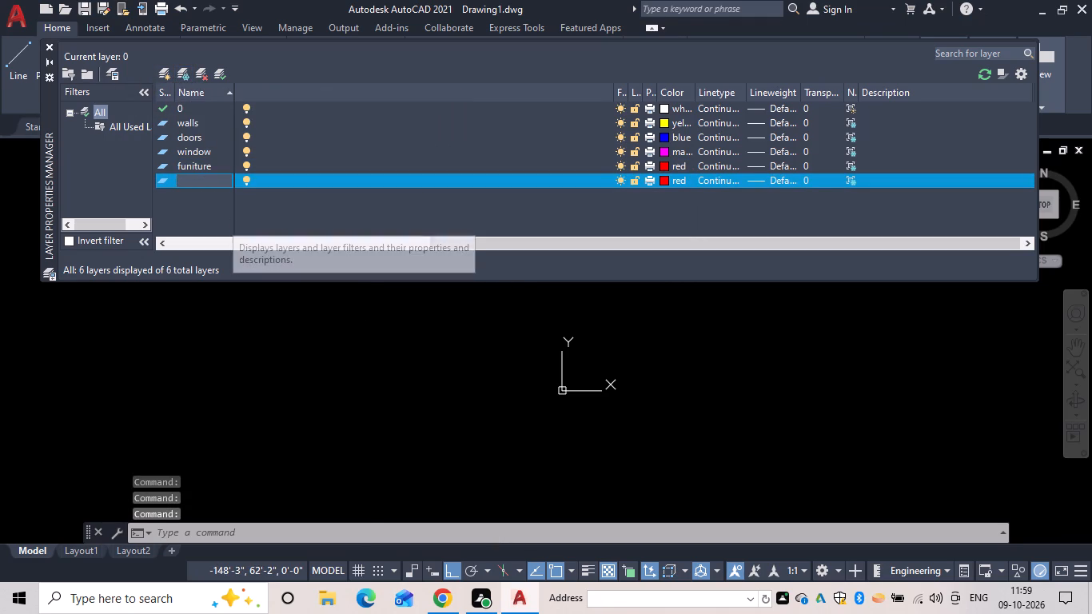
type("w,")
key("BackSpace")
type(".c")
key("space")
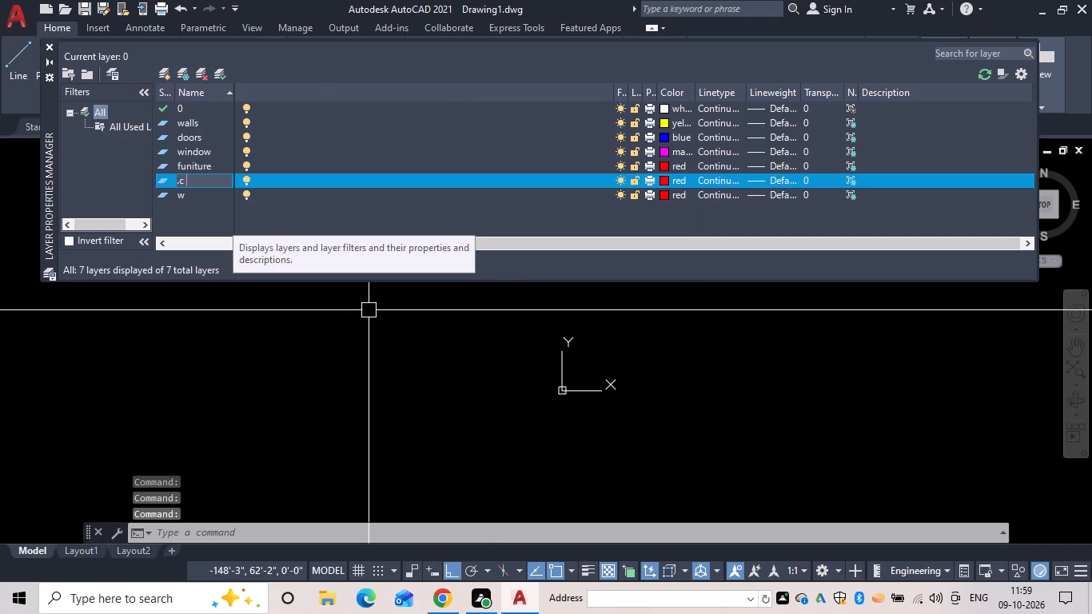
Discard the name entry on the extra new layer and delete that layer.
key("BackSpace")
key("BackSpace")
key("BackSpace")
key("BackSpace")
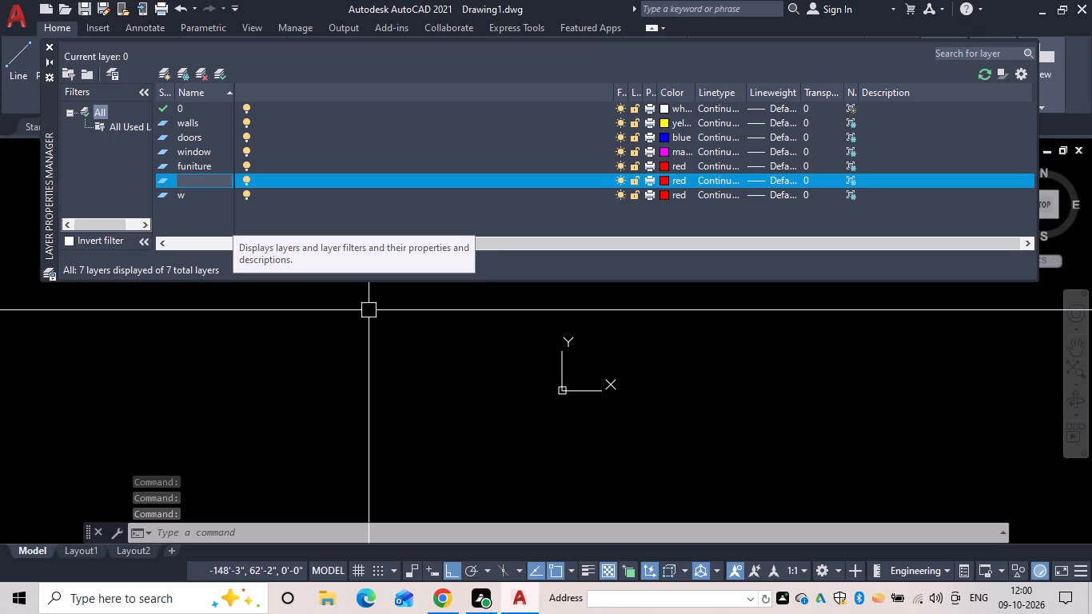
key("Escape")
right_click(307, 178)
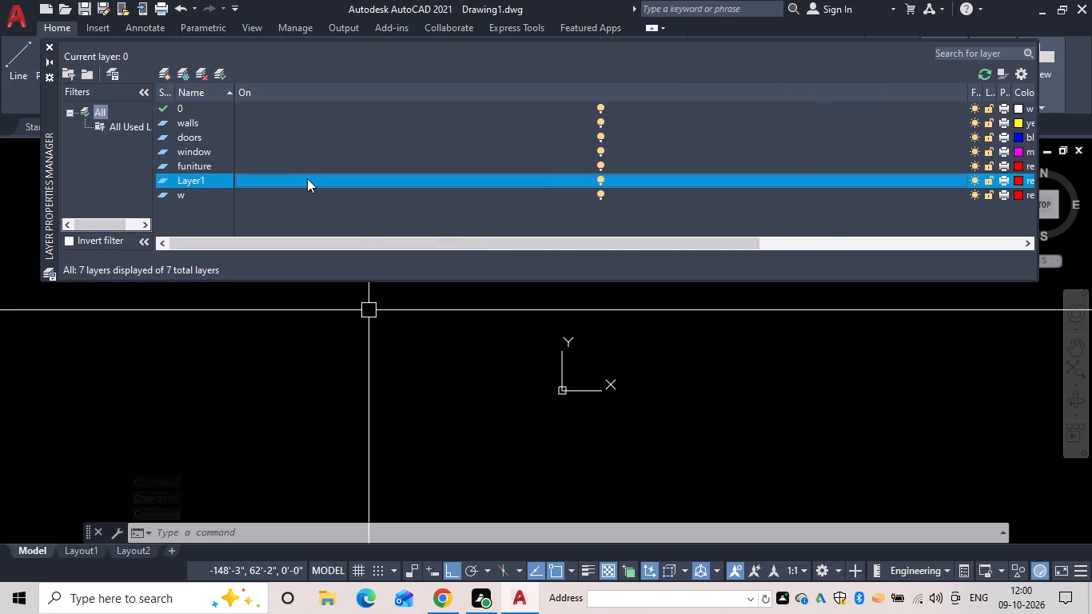
left_click(391, 277)
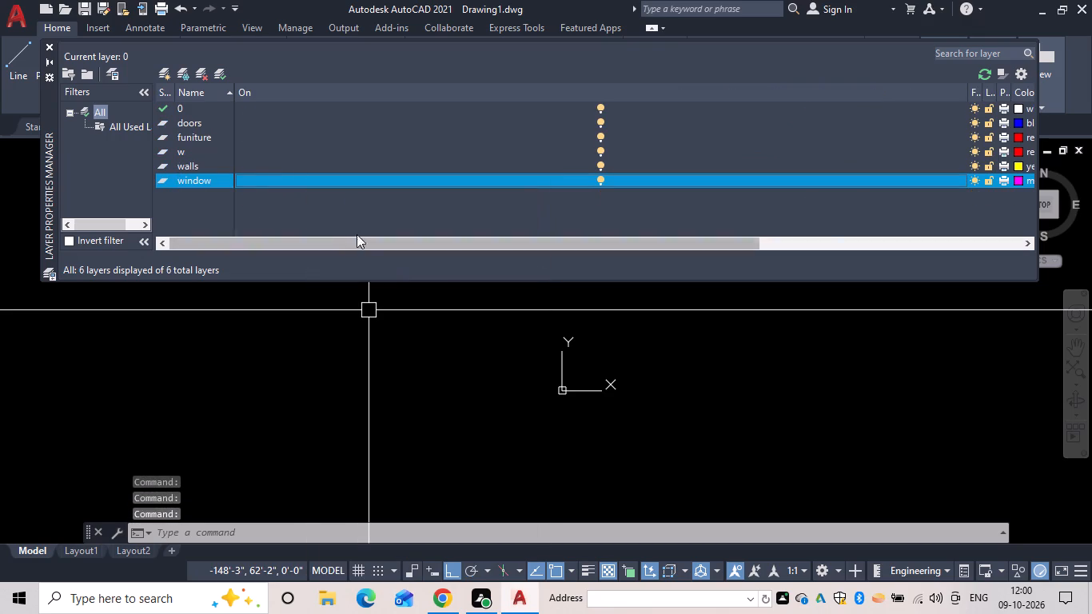
Rename the w layer as w.c.
key("Escape")
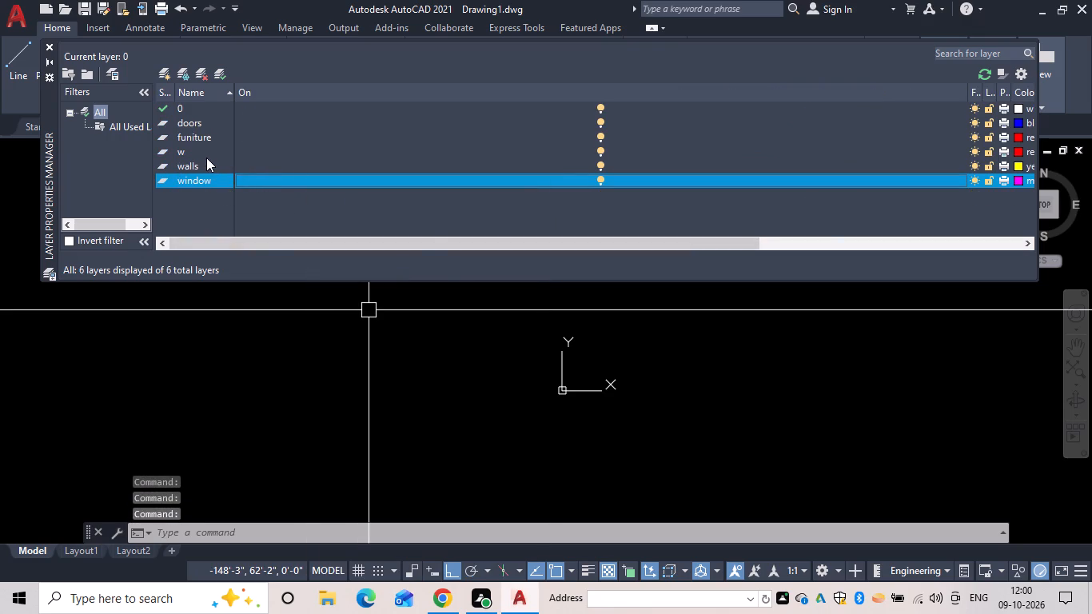
right_click(203, 155)
right_click(293, 237)
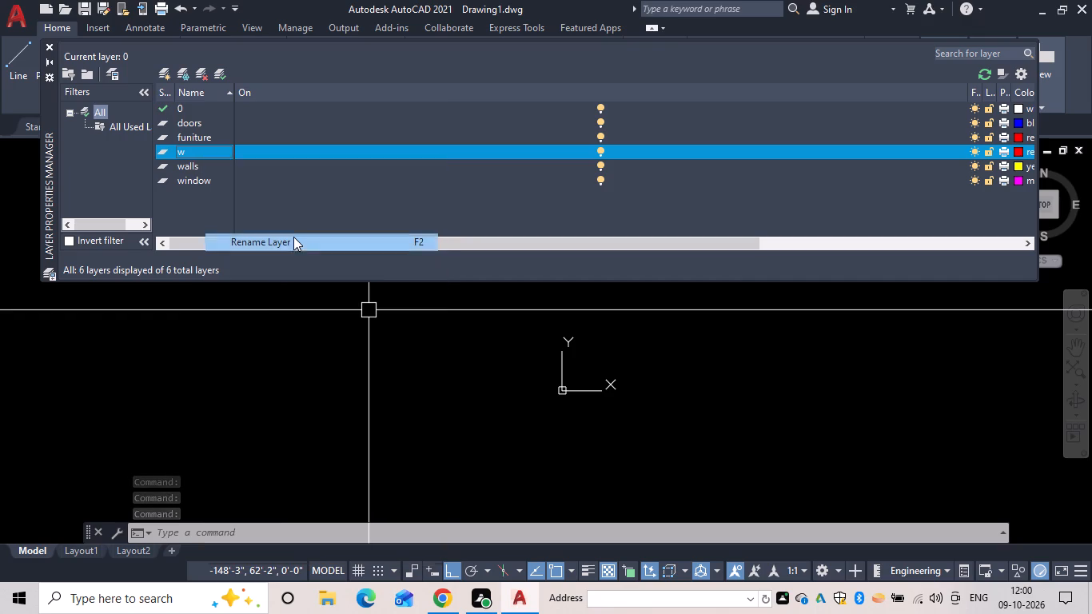
key("BackSpace")
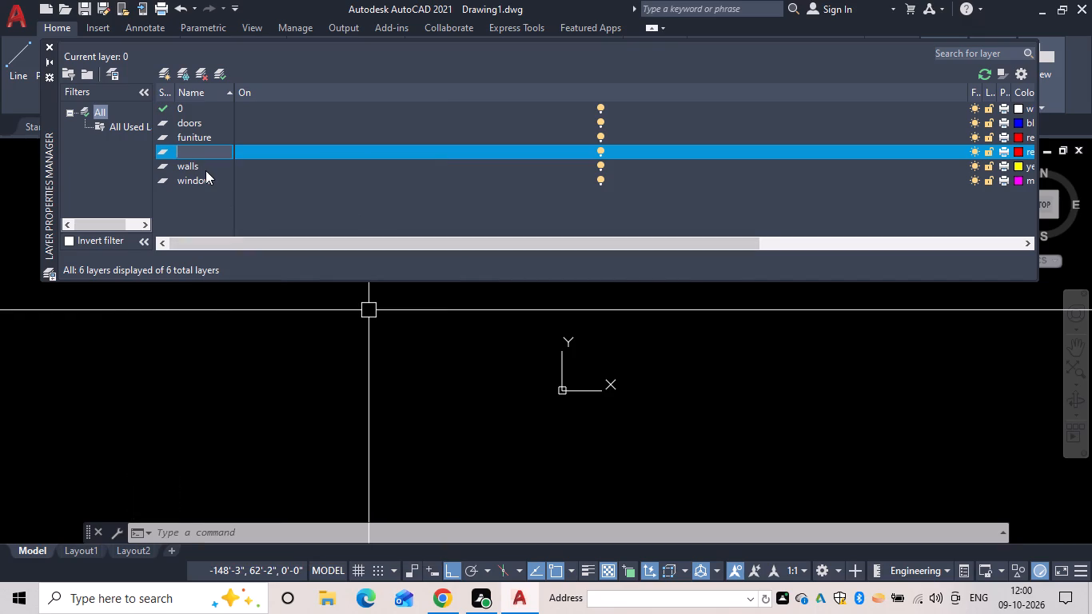
type("w.c")
Set the w.c layer's color to green.
left_click(1022, 147)
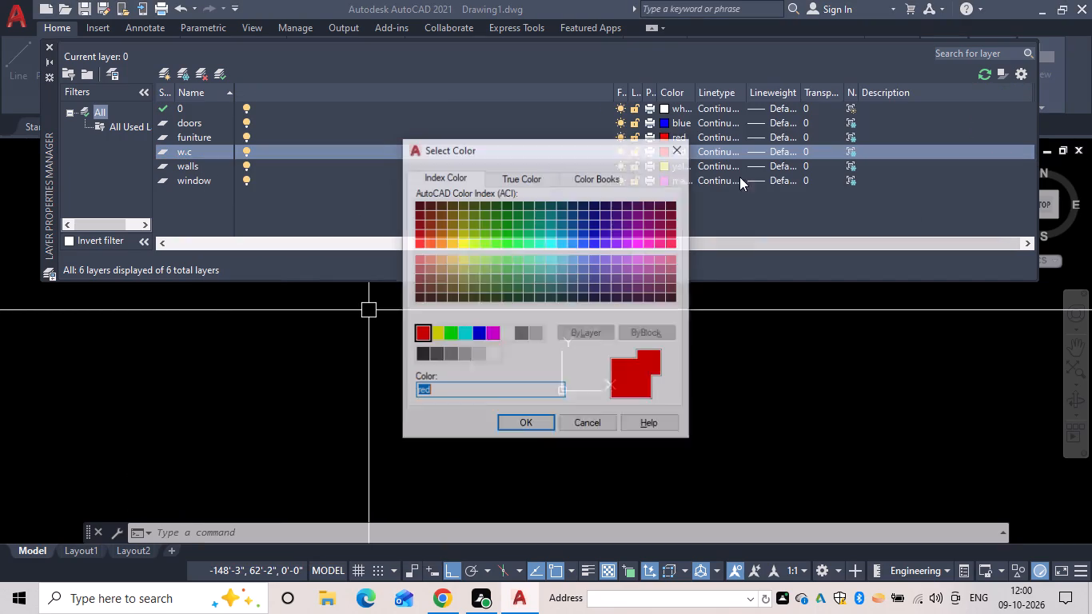
left_click_drag(580, 253, 563, 253)
left_click_drag(516, 246, 578, 233)
left_click_drag(580, 233, 563, 243)
left_click_drag(540, 250, 549, 250)
left_click_drag(567, 245, 511, 258)
left_click_drag(496, 259, 516, 257)
left_click_drag(586, 249, 584, 261)
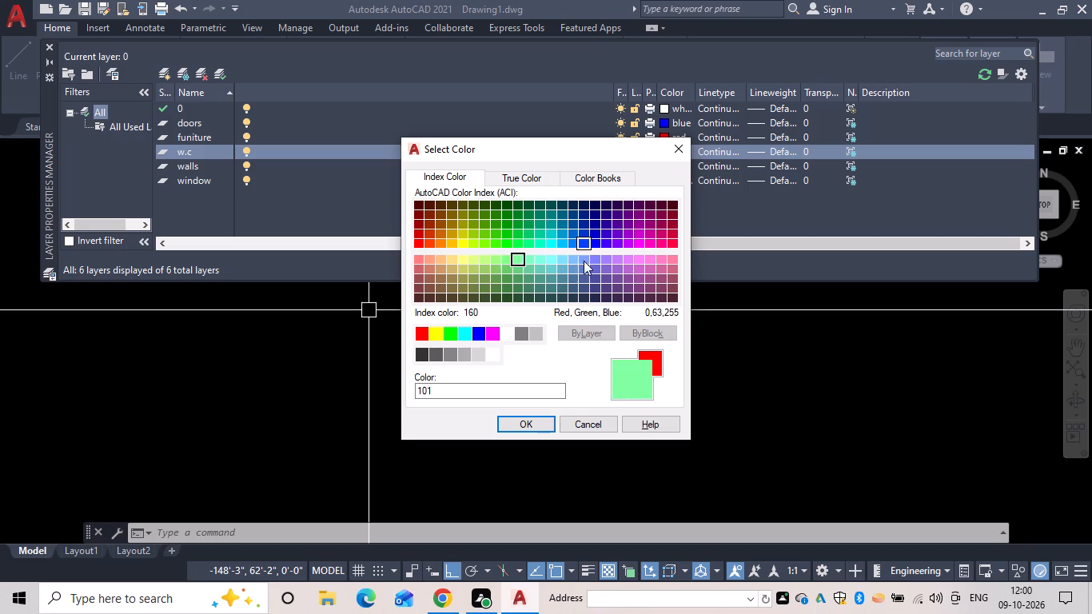
left_click_drag(584, 261, 538, 267)
left_click(477, 277)
left_click(454, 335)
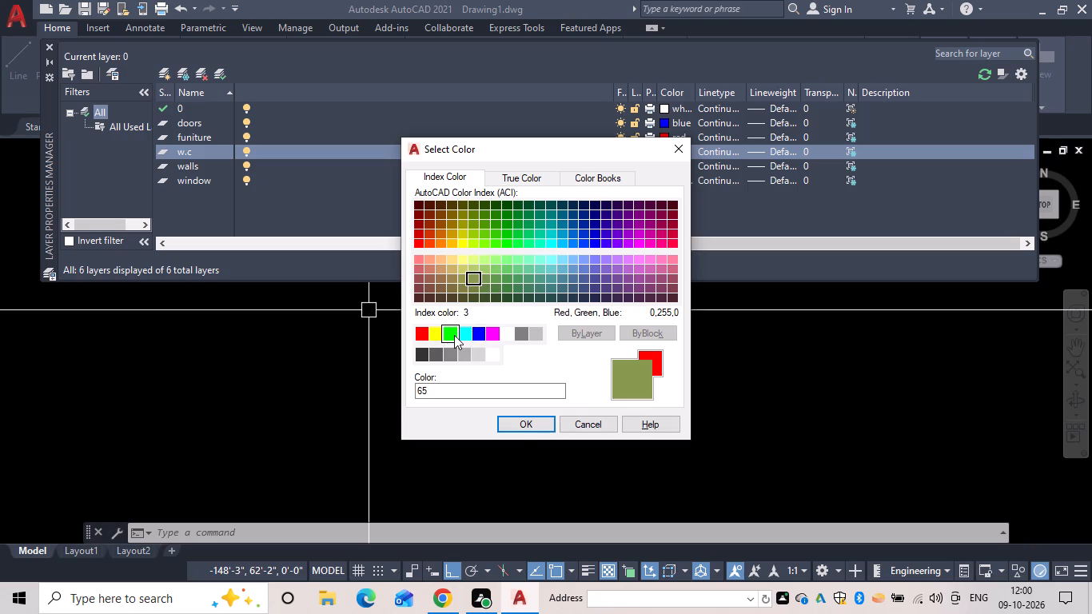
left_click(527, 421)
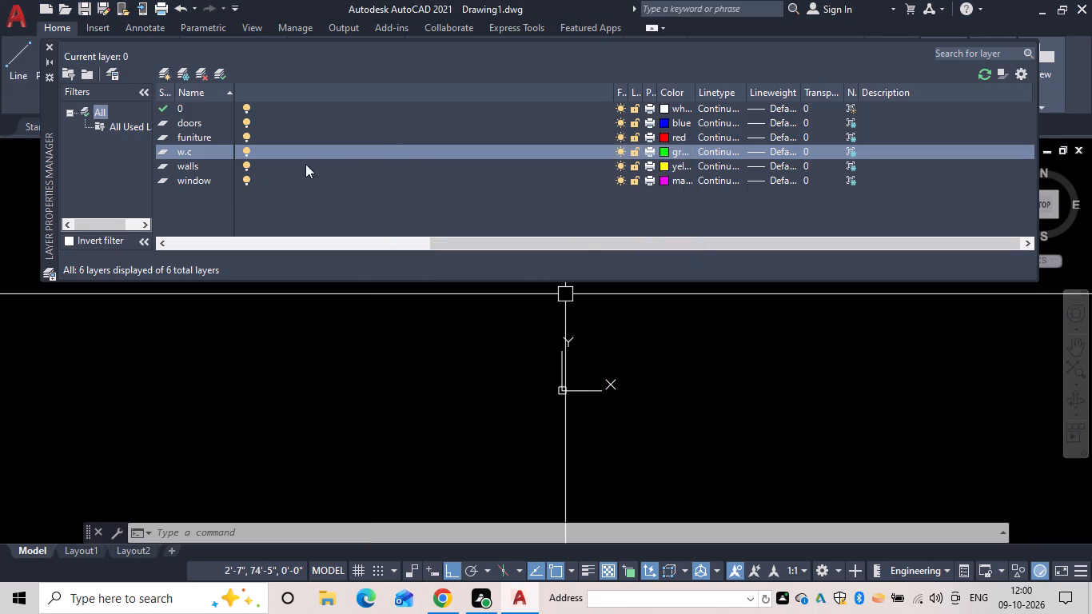
Create a layer named text, frozen in all viewports, and set its color to index 76.
left_click(182, 71)
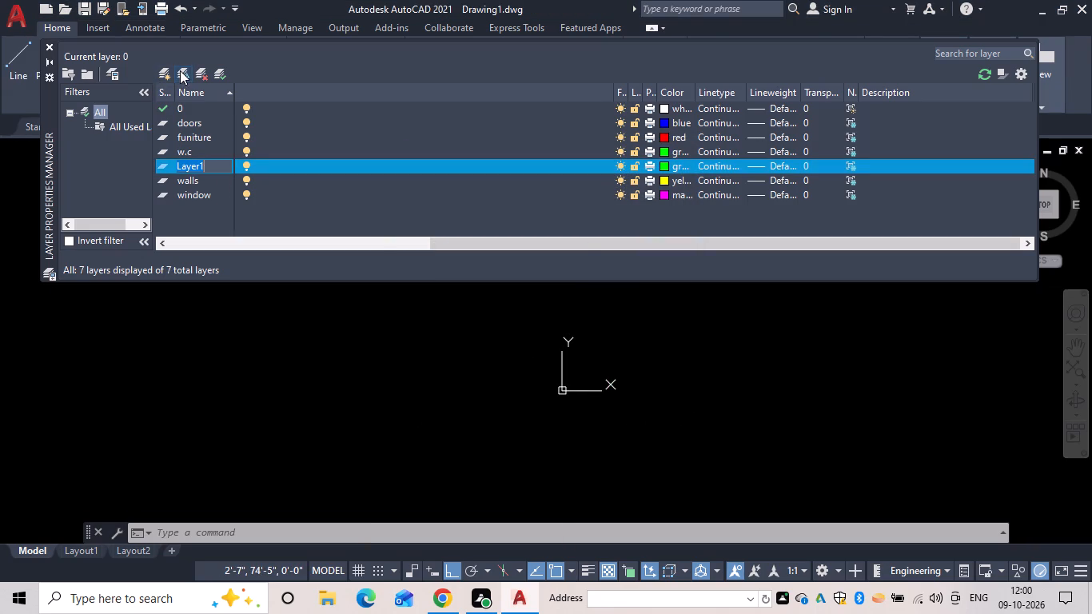
key("BackSpace")
type("text")
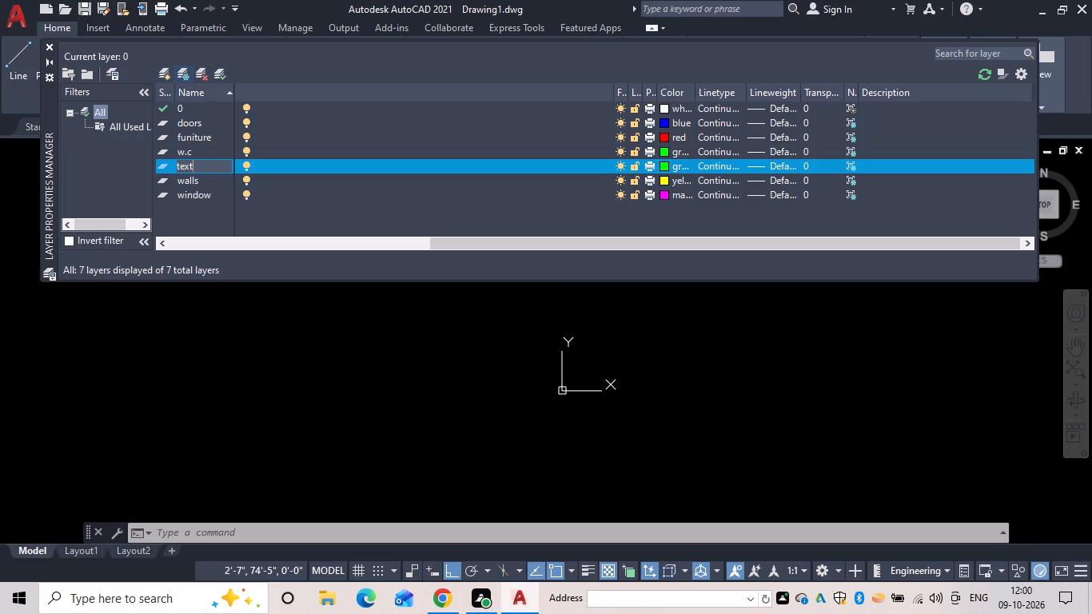
left_click(665, 162)
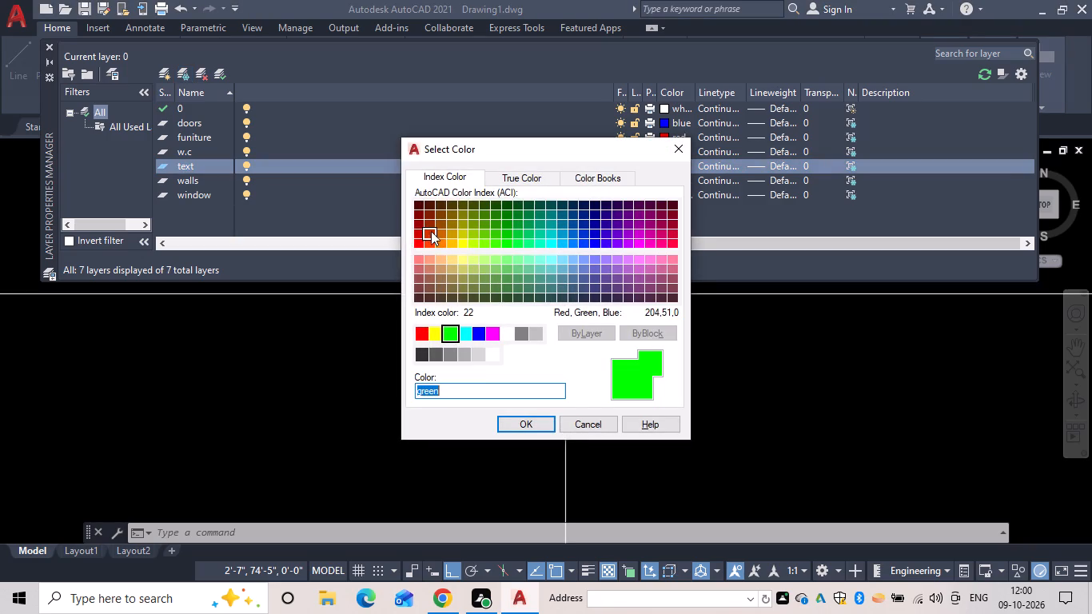
left_click(434, 225)
left_click(452, 222)
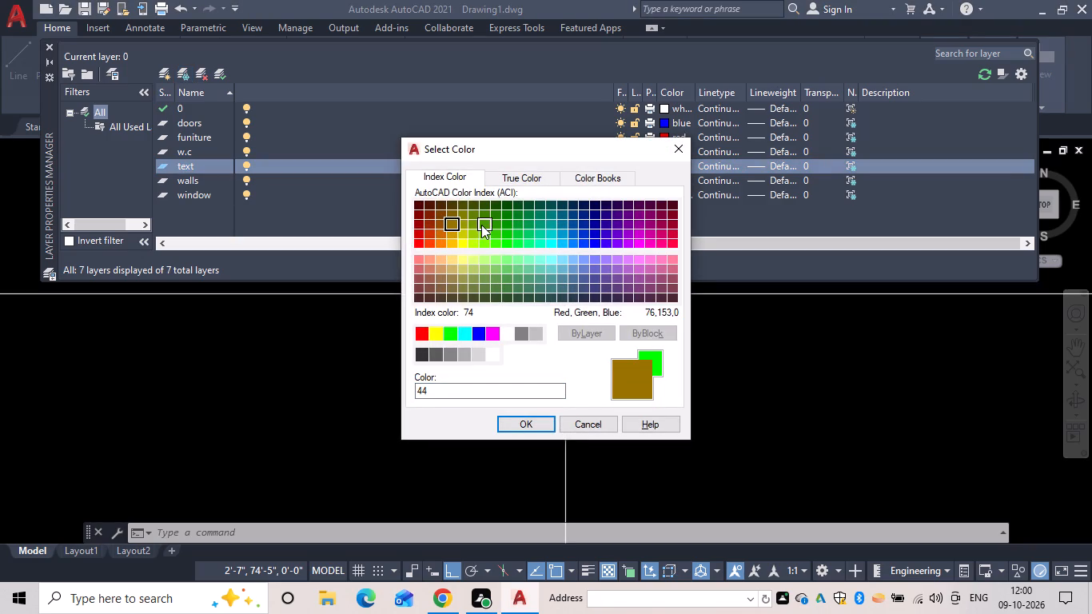
left_click(489, 217)
left_click(532, 422)
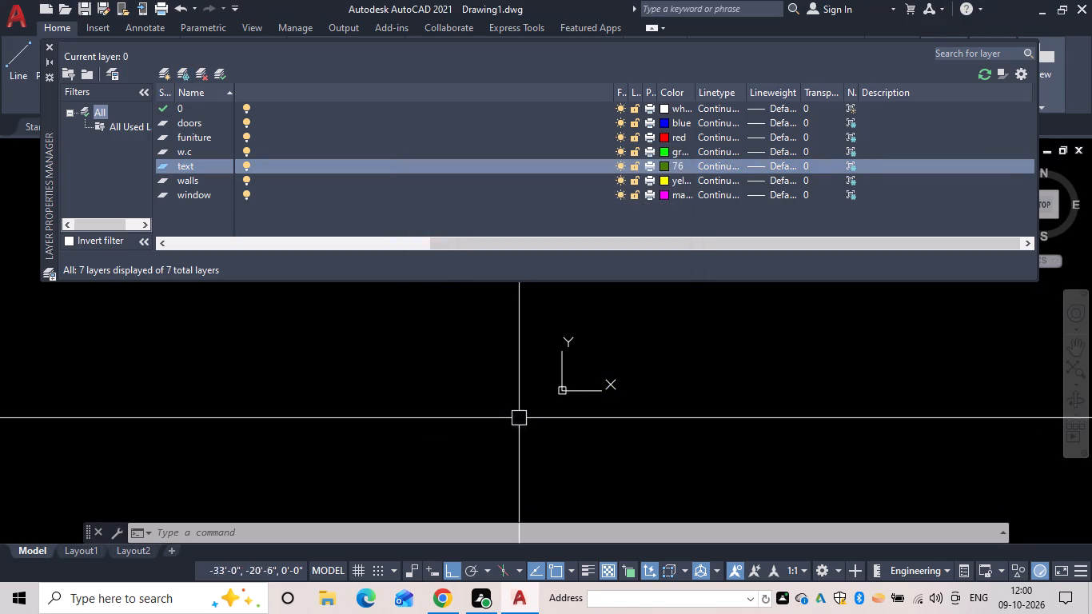
Create a layer named dli, frozen in all viewports, and set its color to cyan.
left_click(180, 75)
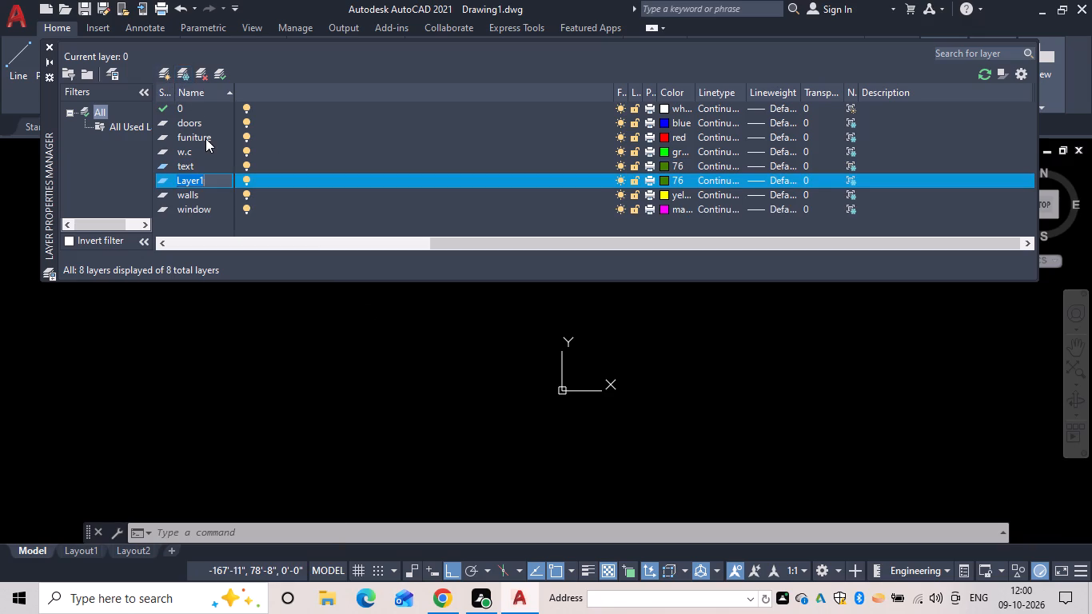
key("BackSpace")
type("dli")
left_click(662, 180)
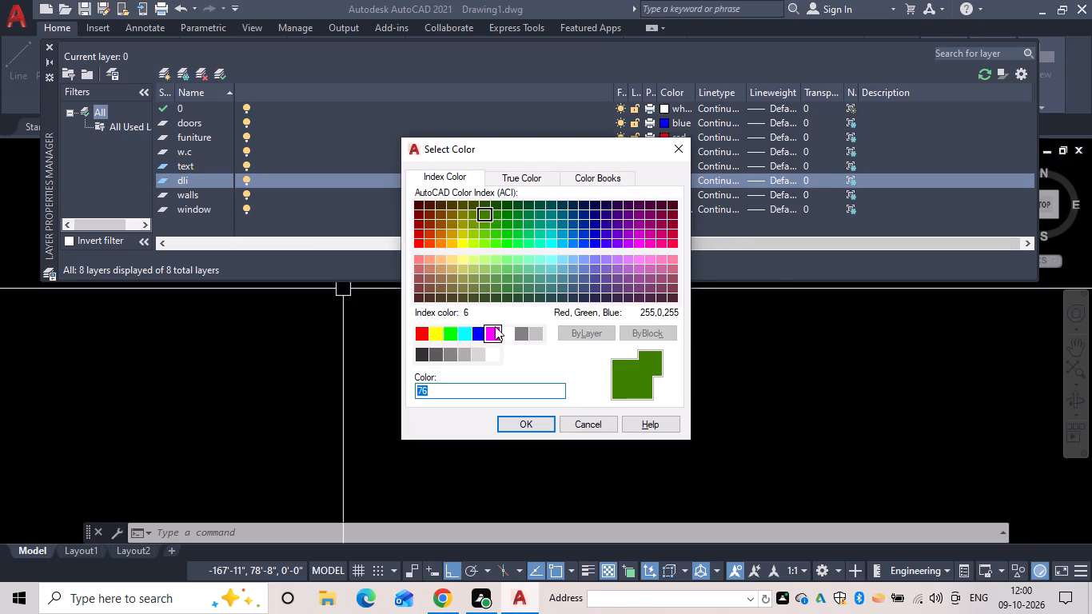
left_click_drag(468, 331, 470, 338)
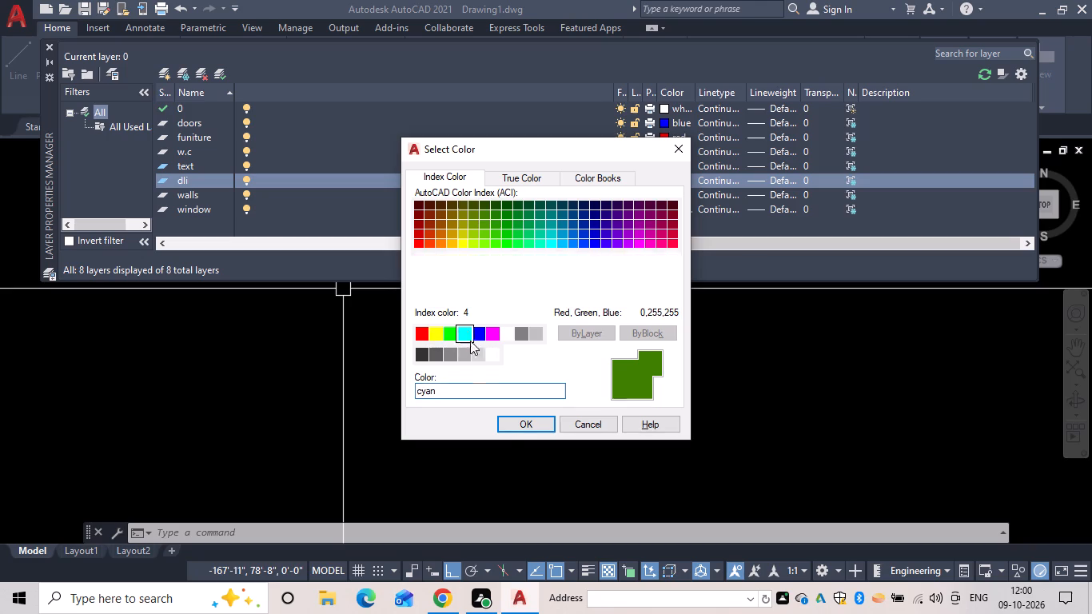
left_click(516, 426)
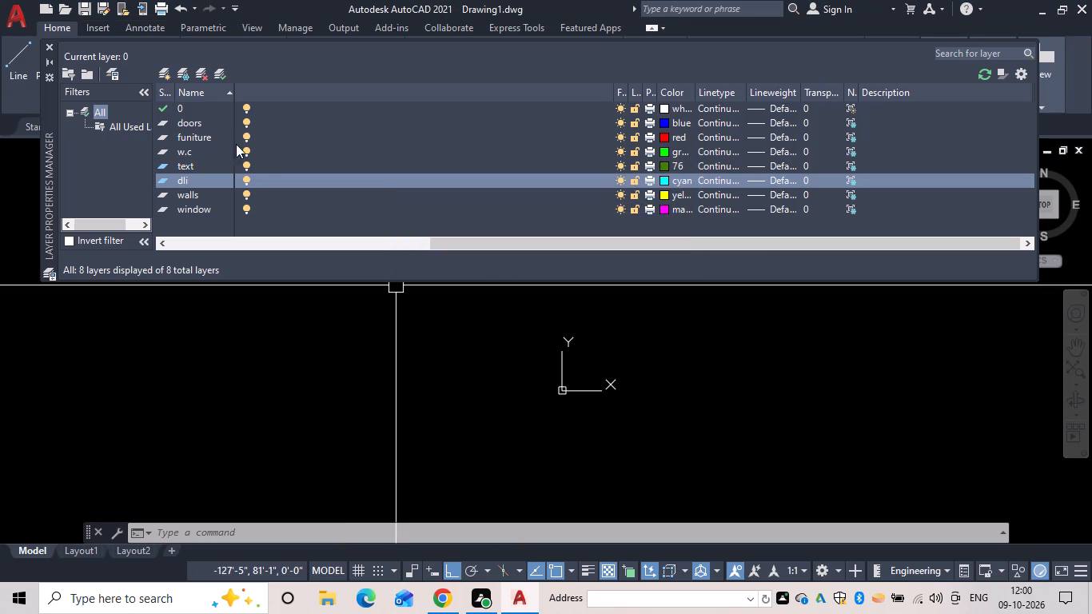
Make walls the current layer and close the layer properties manager.
left_click(220, 70)
left_click(195, 194)
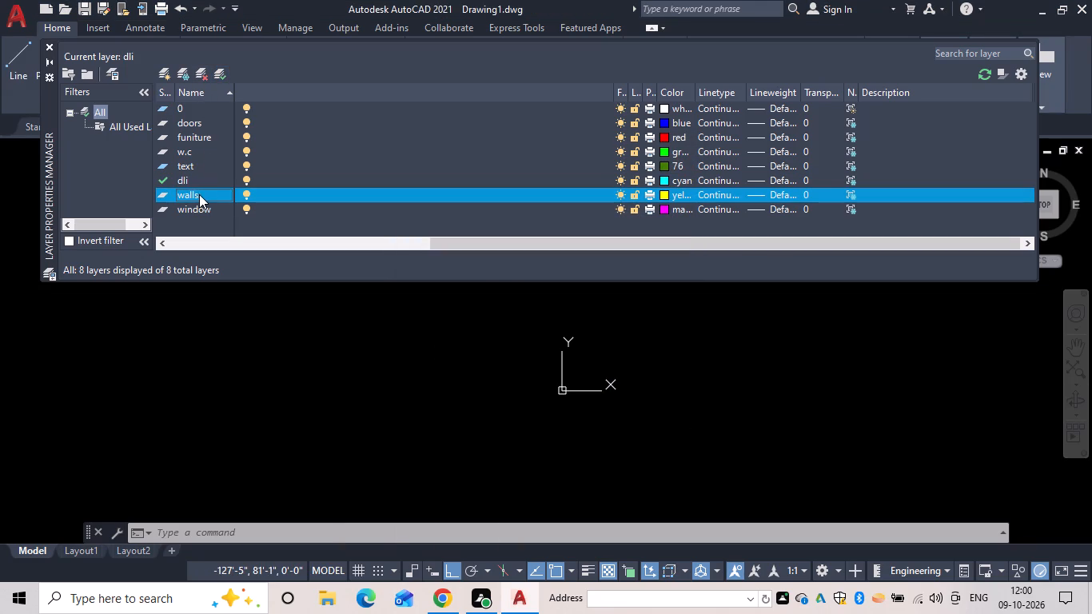
left_click(223, 72)
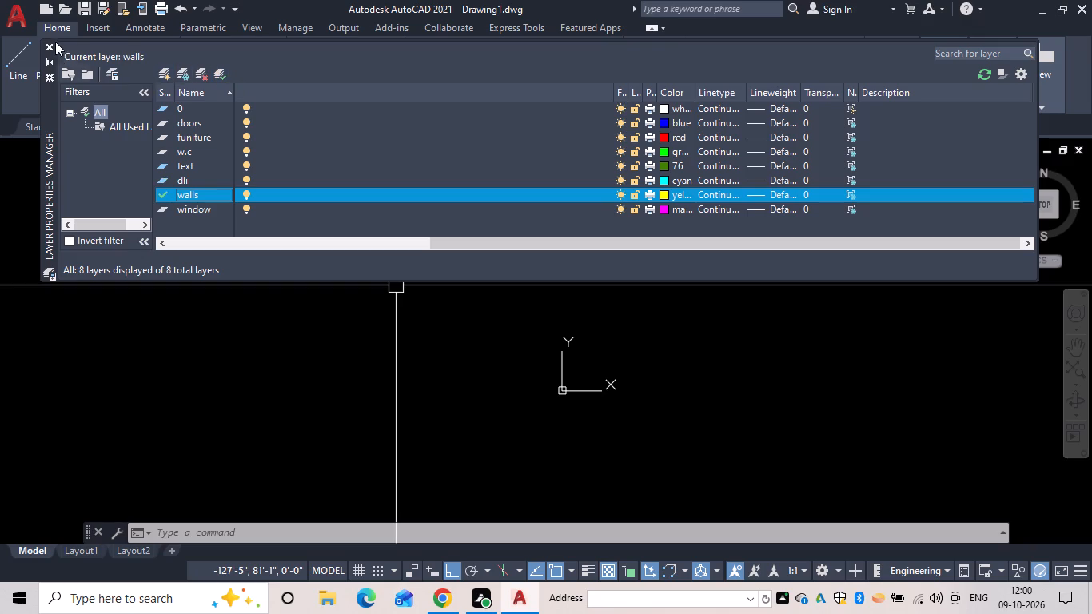
left_click(46, 46)
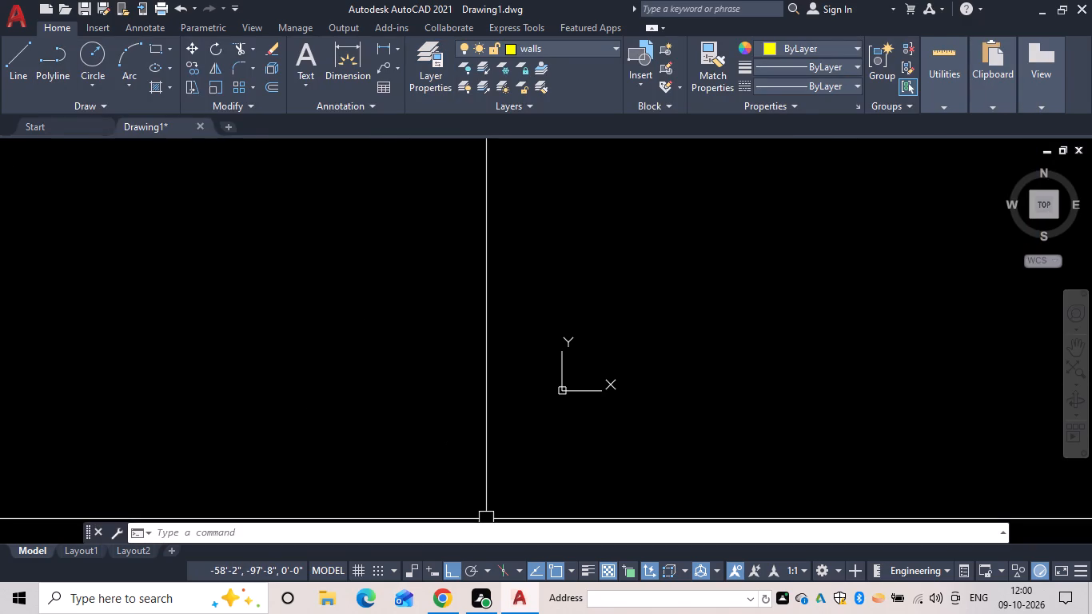
Turn off the UCS icon with the UCSICON command.
key("u")
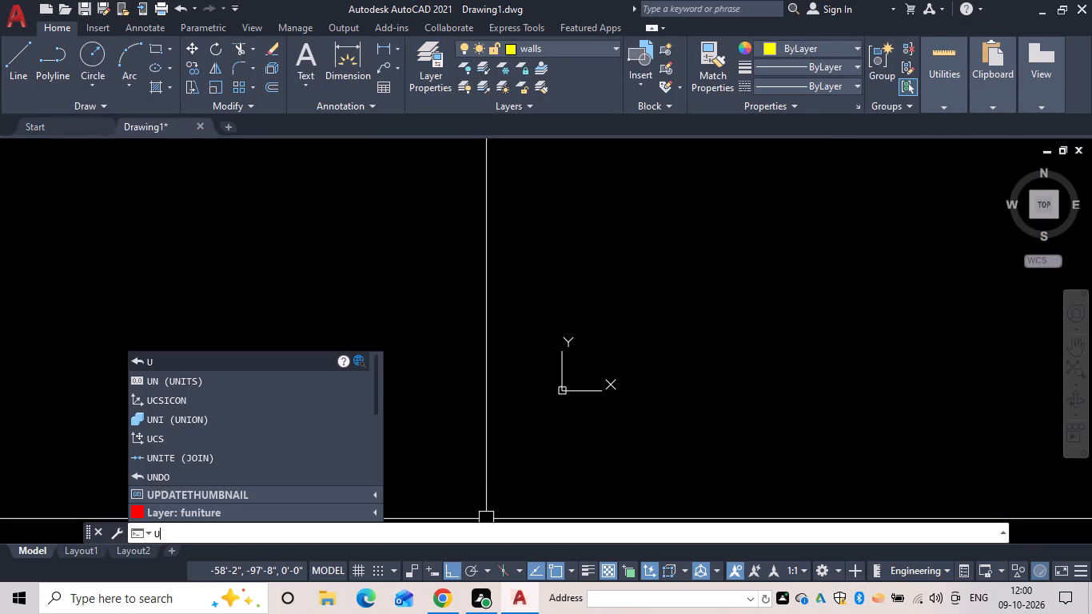
key("c")
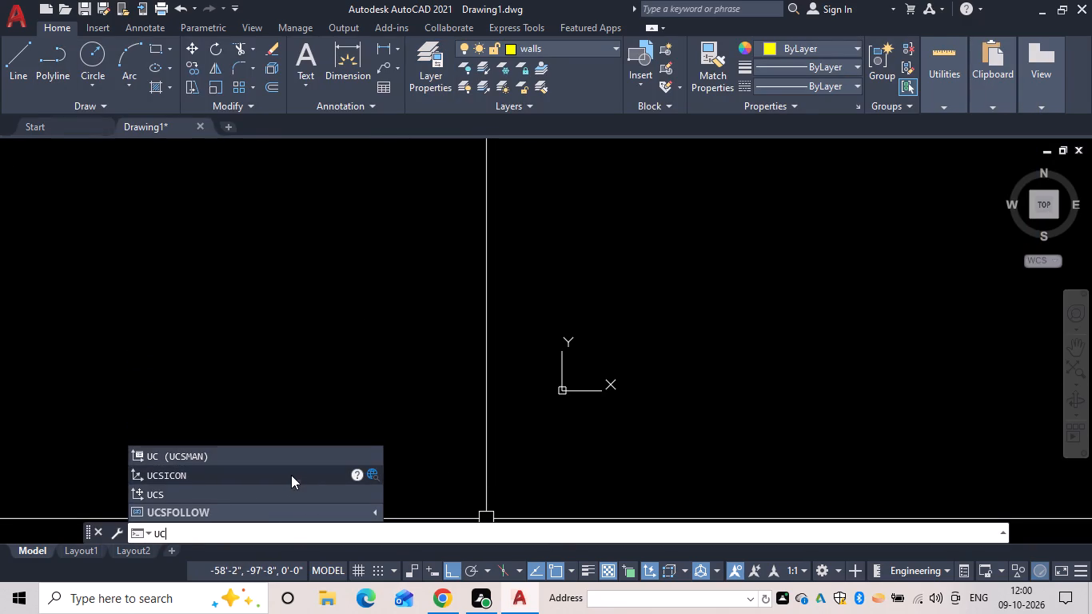
left_click(288, 480)
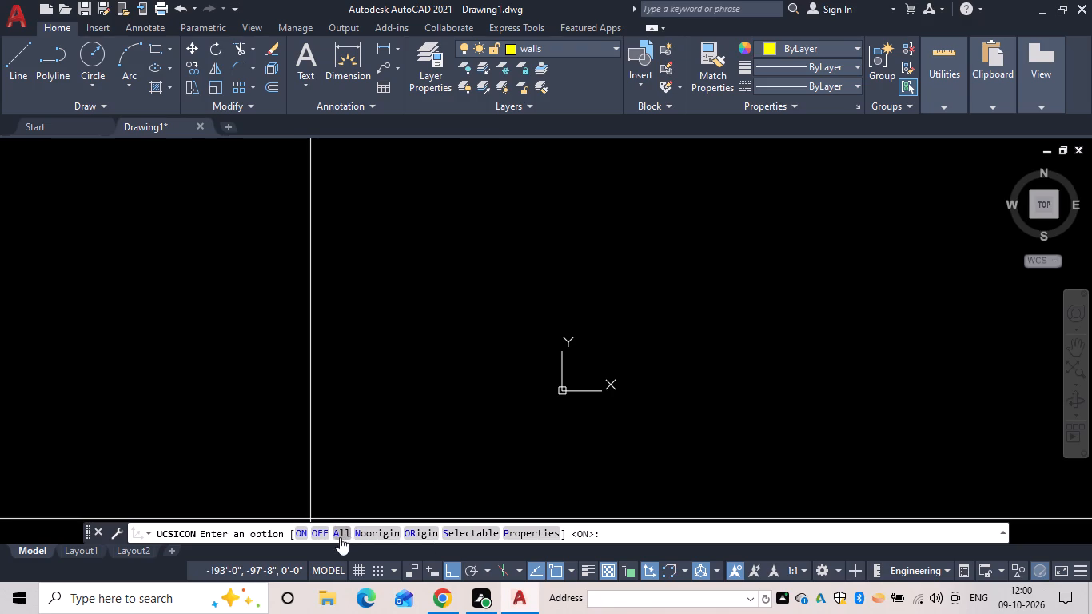
left_click(317, 527)
Draw a vertical wall line upward and a horizontal line rightward from its upper end, forming the outer upper-left corner.
scroll(377, 511, "down", 3)
middle_click(379, 501)
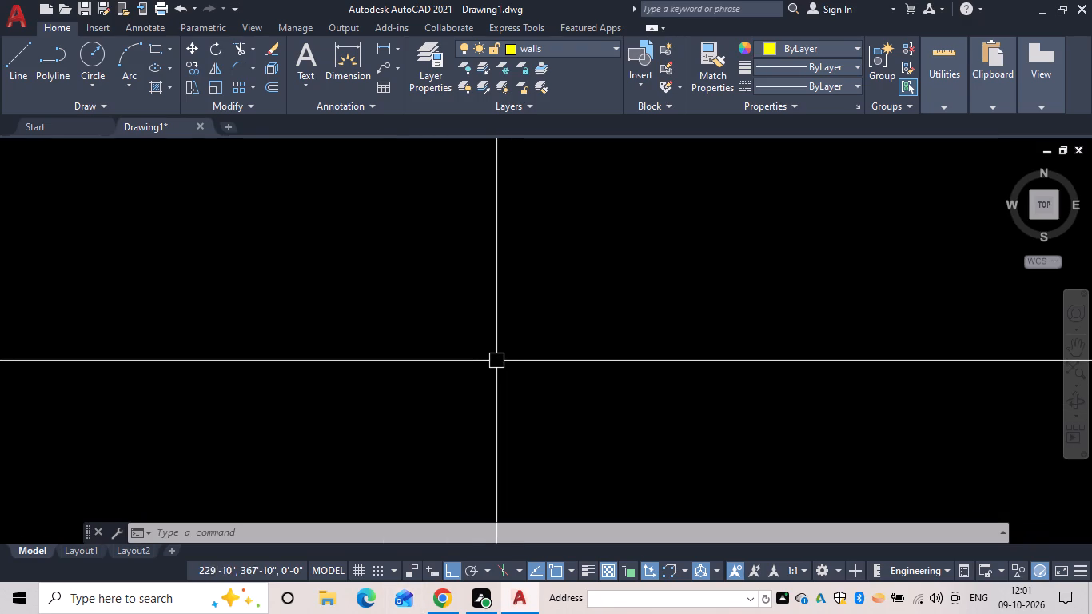
scroll(552, 426, "down", 1)
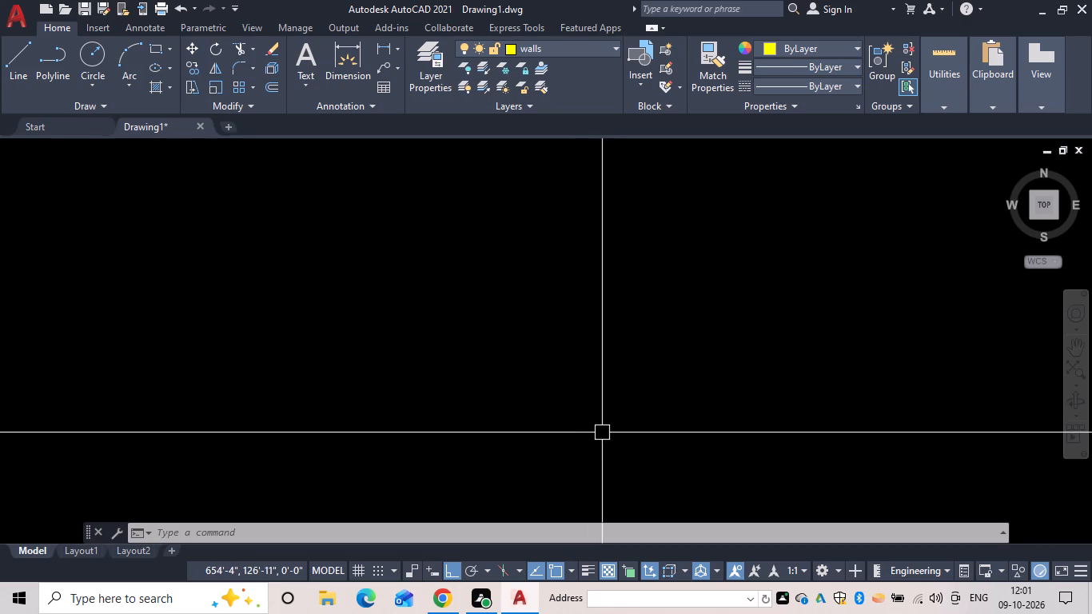
scroll(592, 427, "down", 3)
middle_click_drag(590, 426, 680, 492)
scroll(624, 343, "down", 3)
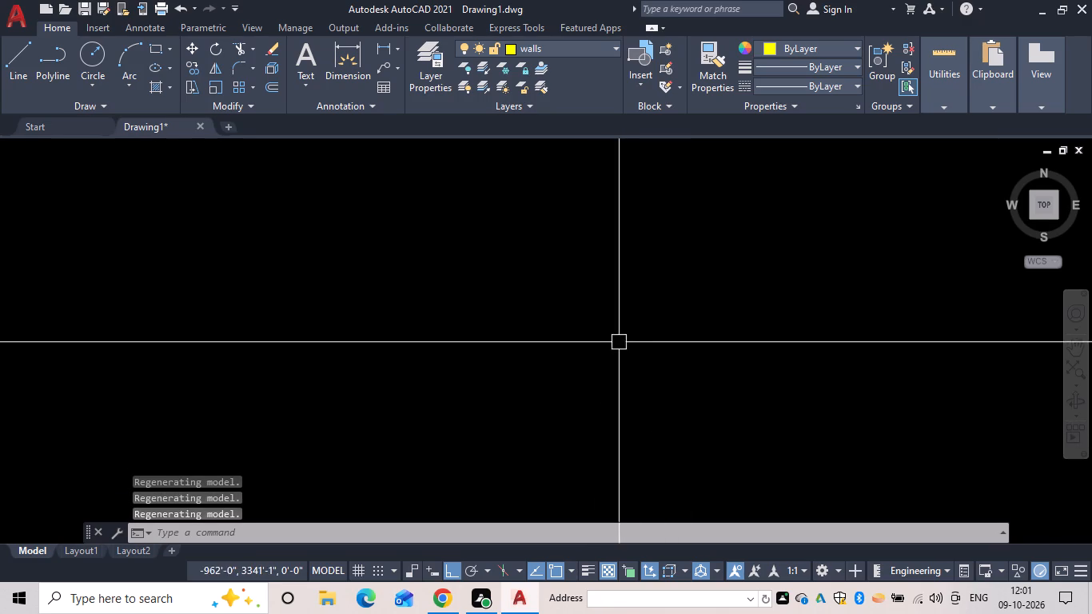
key("Escape")
key("l")
key("space")
scroll(496, 301, "up", 4)
left_click_drag(480, 378, 480, 378)
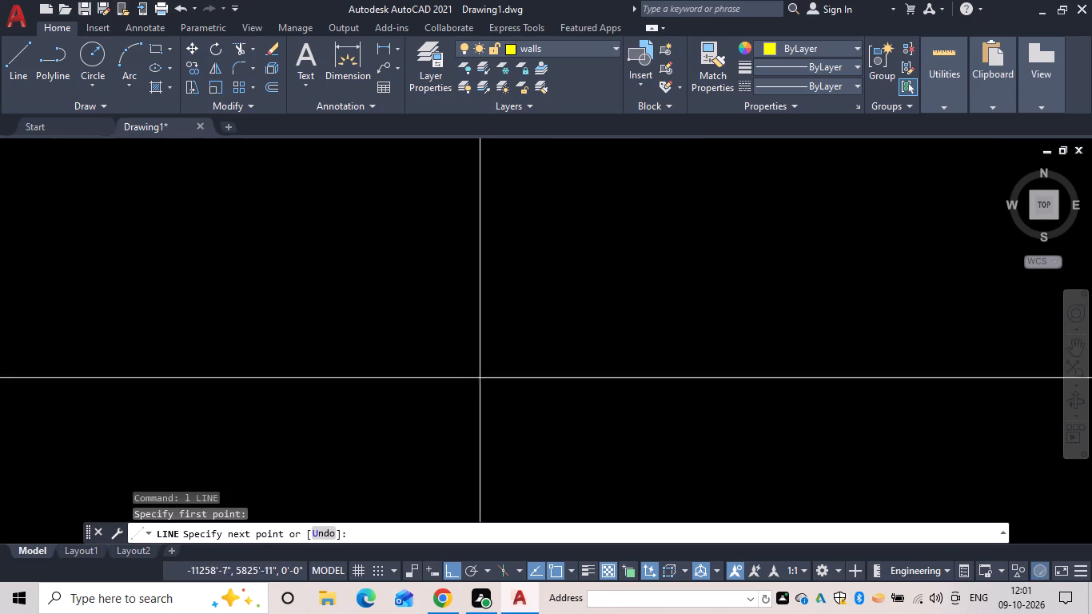
left_click_drag(480, 378, 482, 309)
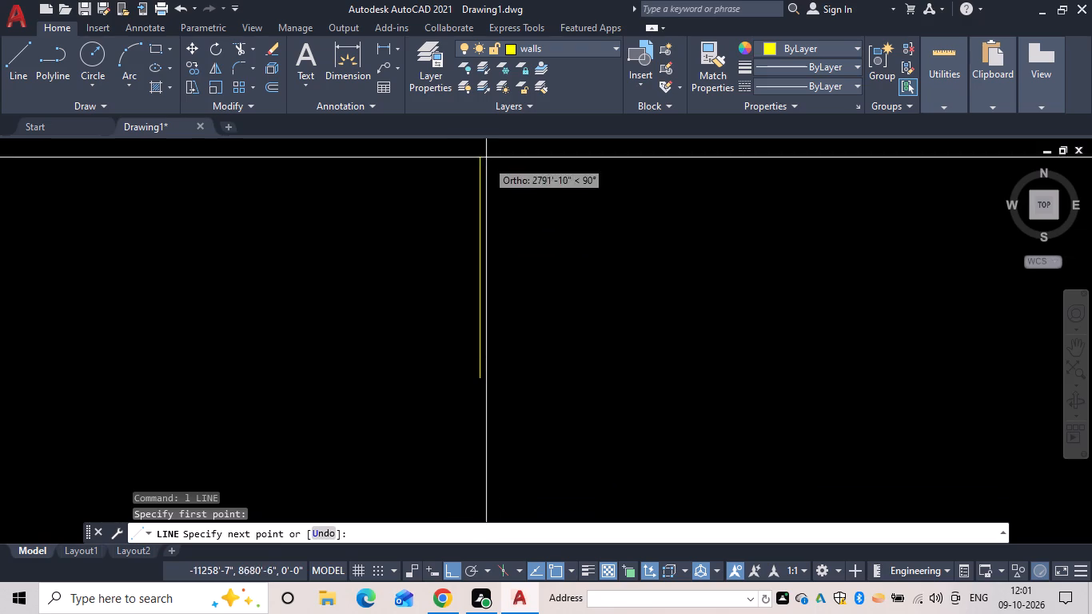
middle_click_drag(480, 172, 488, 262)
scroll(481, 175, "down", 3)
left_click(480, 177)
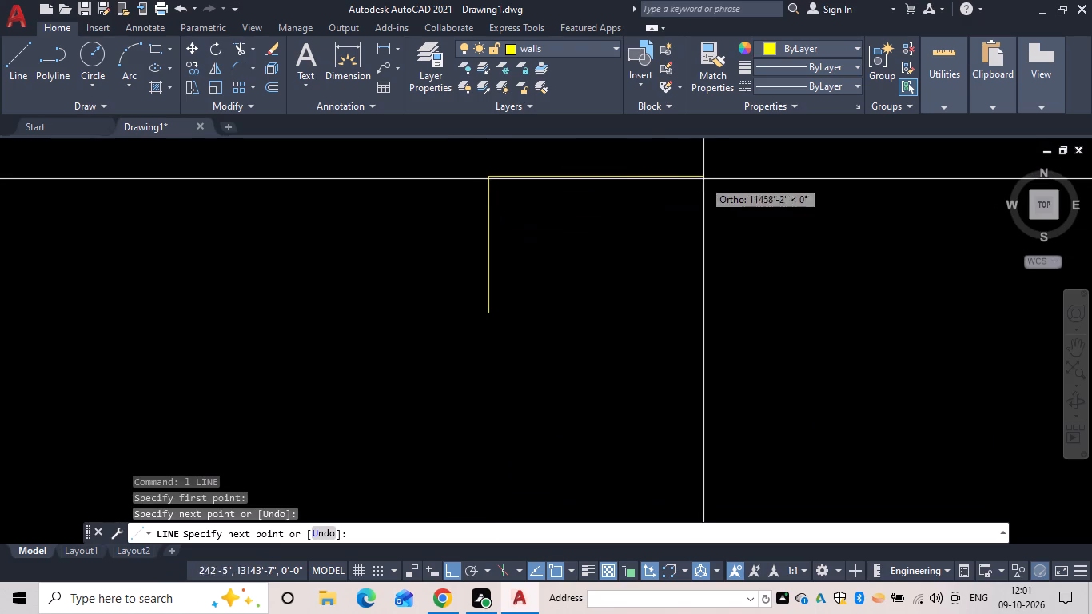
left_click(636, 179)
key("Escape")
Offset the vertical and the horizontal wall lines 9" toward the inside of the corner.
type("of")
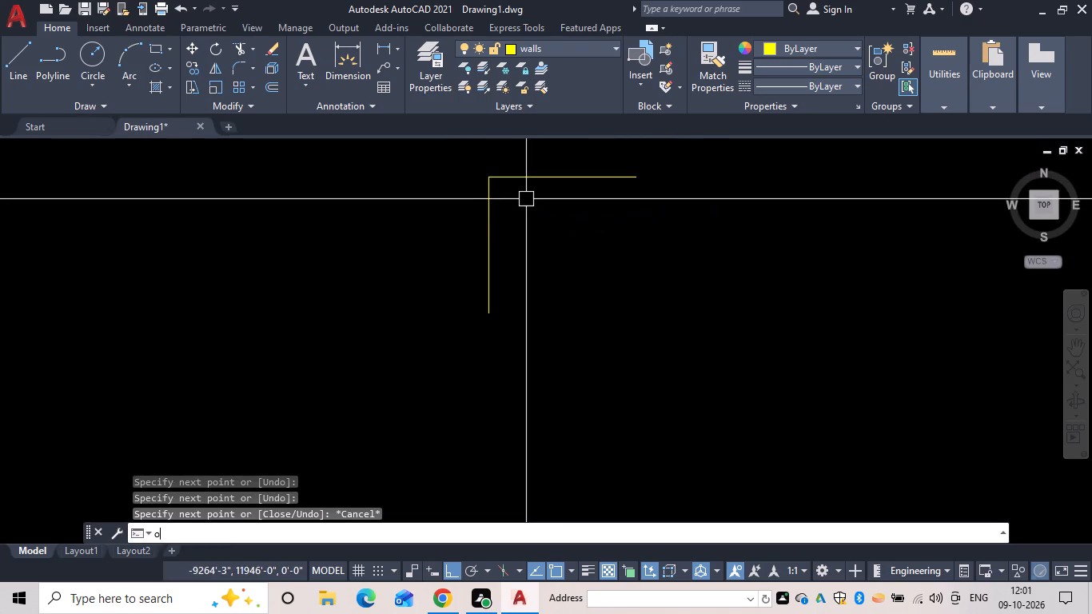
key("space")
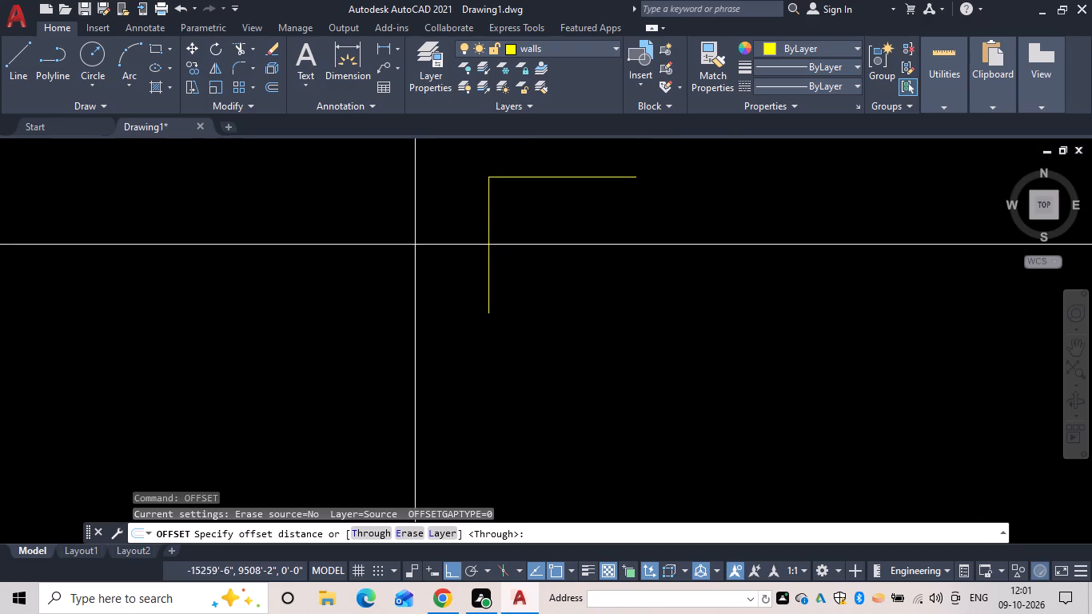
key("9")
key("space")
scroll(506, 186, "up", 4)
middle_click_drag(460, 208, 451, 268)
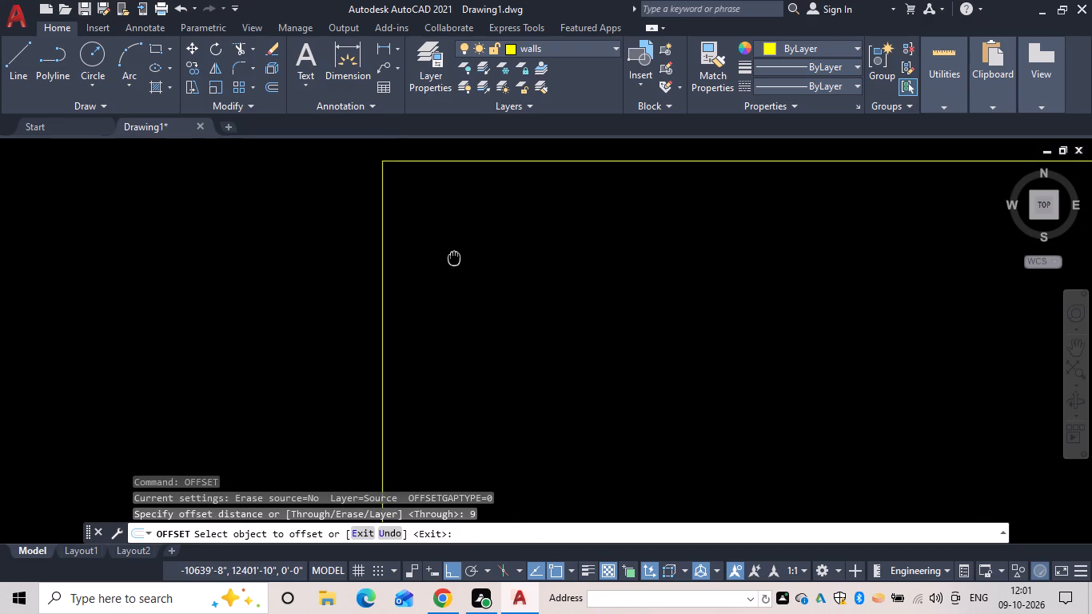
middle_click_drag(451, 268, 384, 341)
left_click(314, 321)
left_click_drag(330, 320, 350, 317)
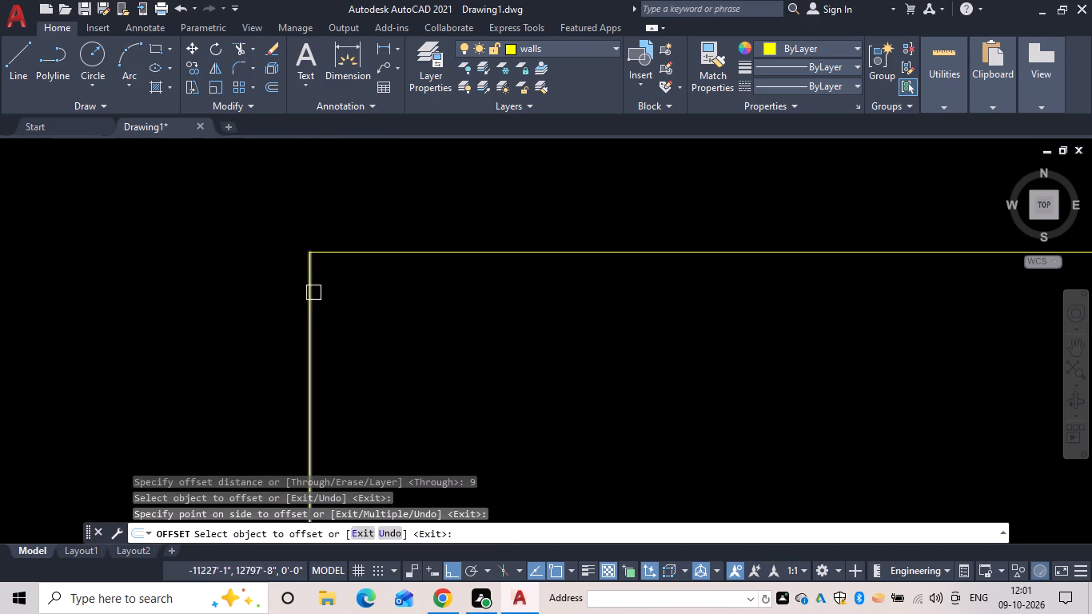
scroll(315, 265, "up", 4)
scroll(233, 201, "up", 6)
middle_click_drag(637, 241, 34, 389)
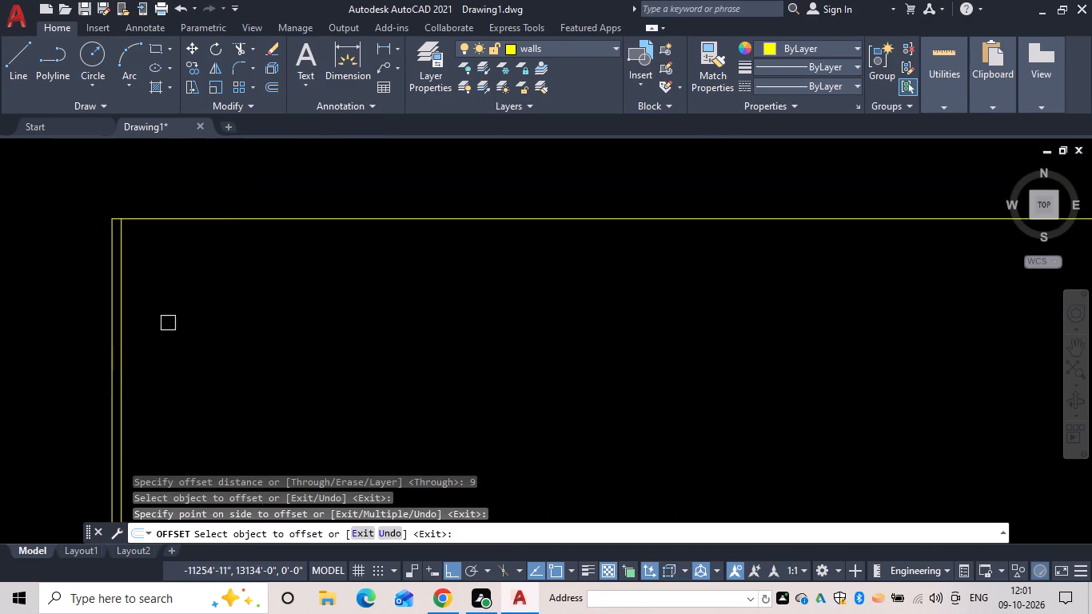
left_click_drag(241, 225, 236, 233)
left_click(228, 306)
scroll(145, 251, "up", 2)
middle_click_drag(177, 257, 321, 286)
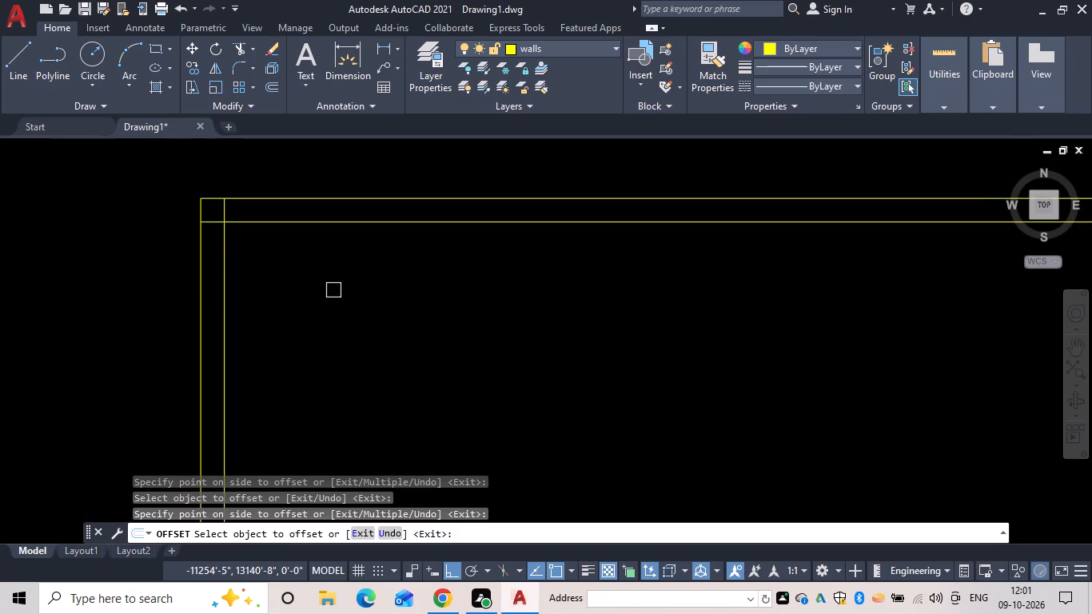
key("space")
Trim the ends of the two inner wall lines that overrun their intersection at the upper-left corner.
key("t")
type("r")
key("space")
scroll(241, 217, "up", 3)
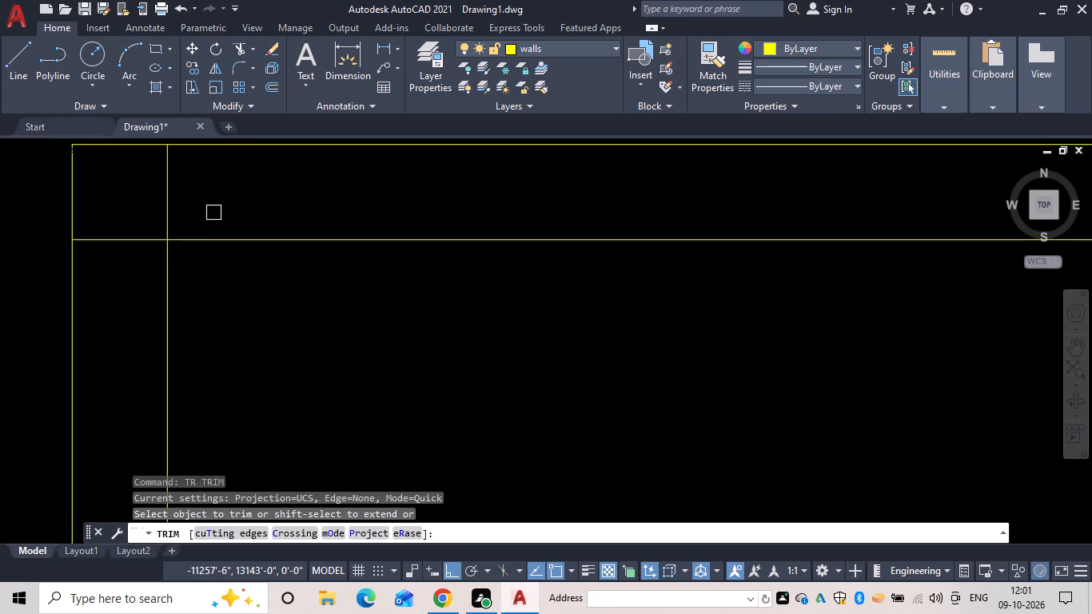
left_click_drag(210, 209, 100, 313)
key("Escape")
Offset the left wall's inner vertical line 16' toward the inside of the plan for the first face of a partition.
key("o")
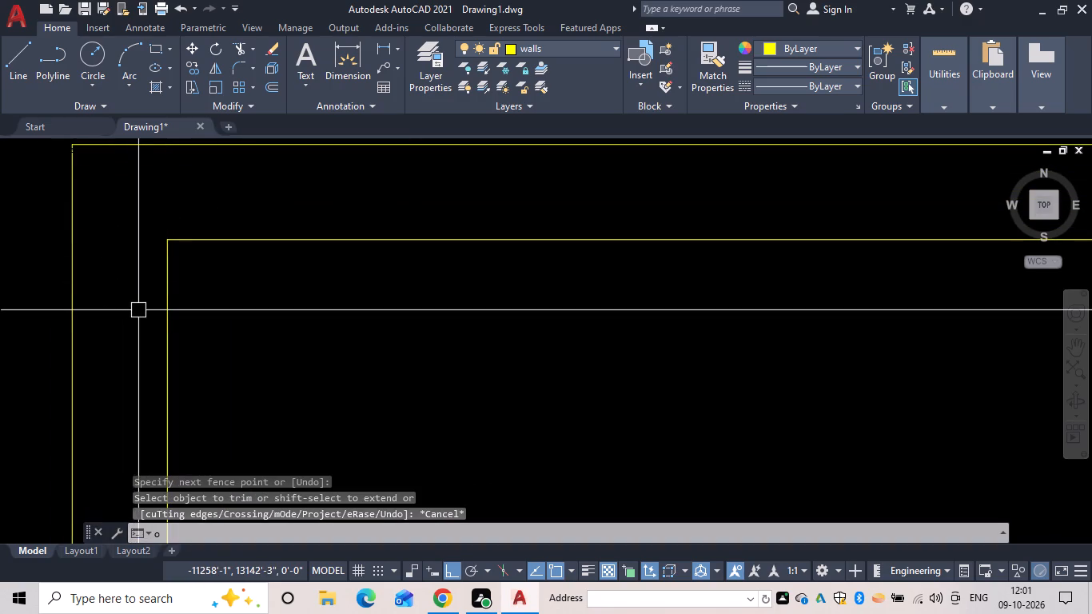
key("f")
key("space")
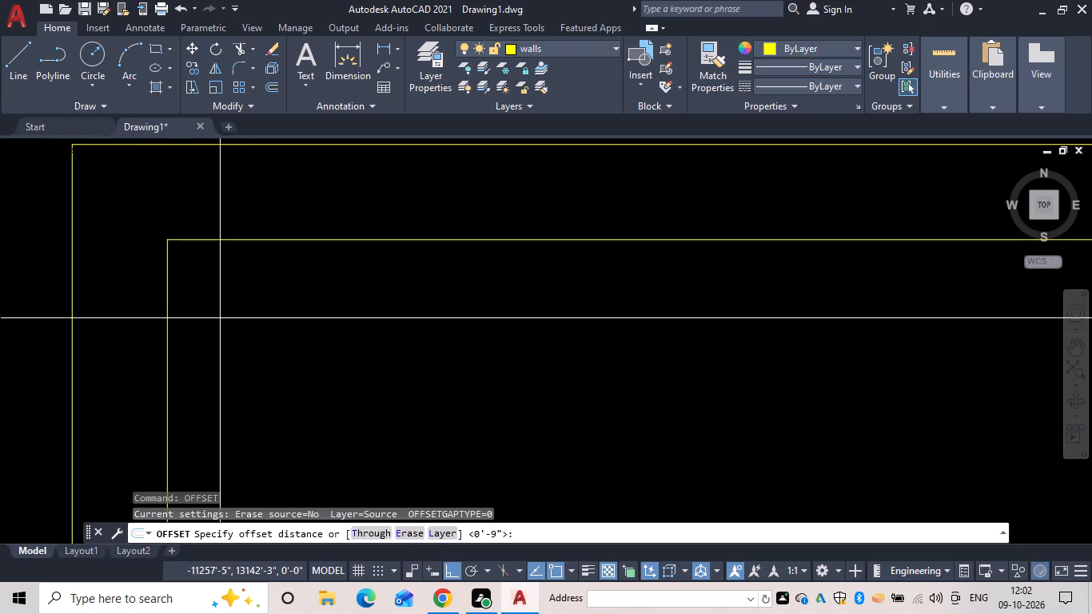
type("16'")
key("space")
left_click_drag(171, 294, 180, 297)
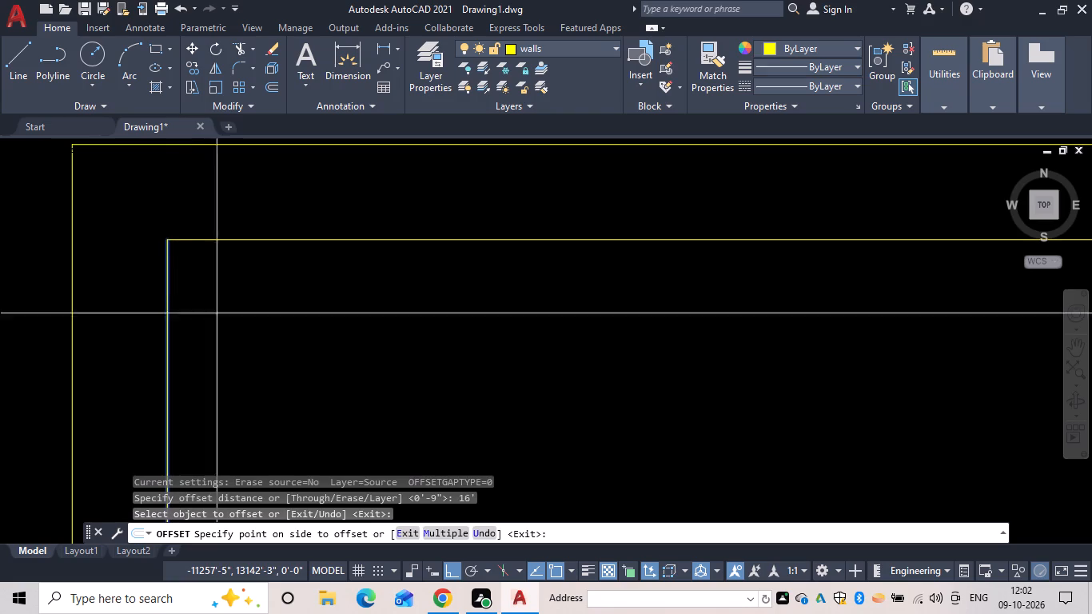
left_click(311, 338)
scroll(369, 353, "down", 3)
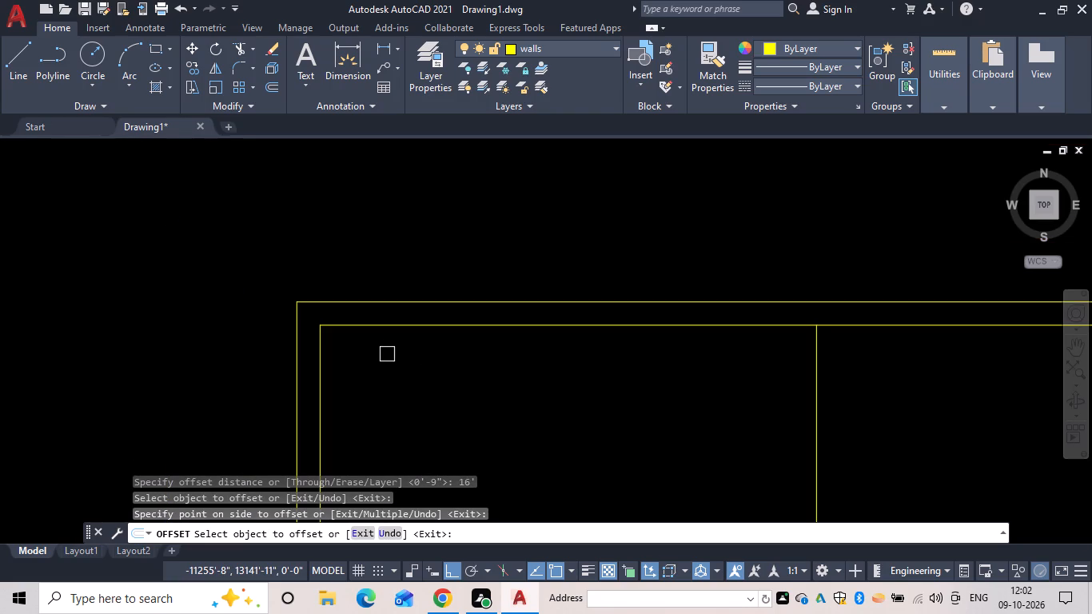
scroll(615, 438, "down", 3)
middle_click_drag(609, 436, 484, 285)
scroll(534, 301, "up", 2)
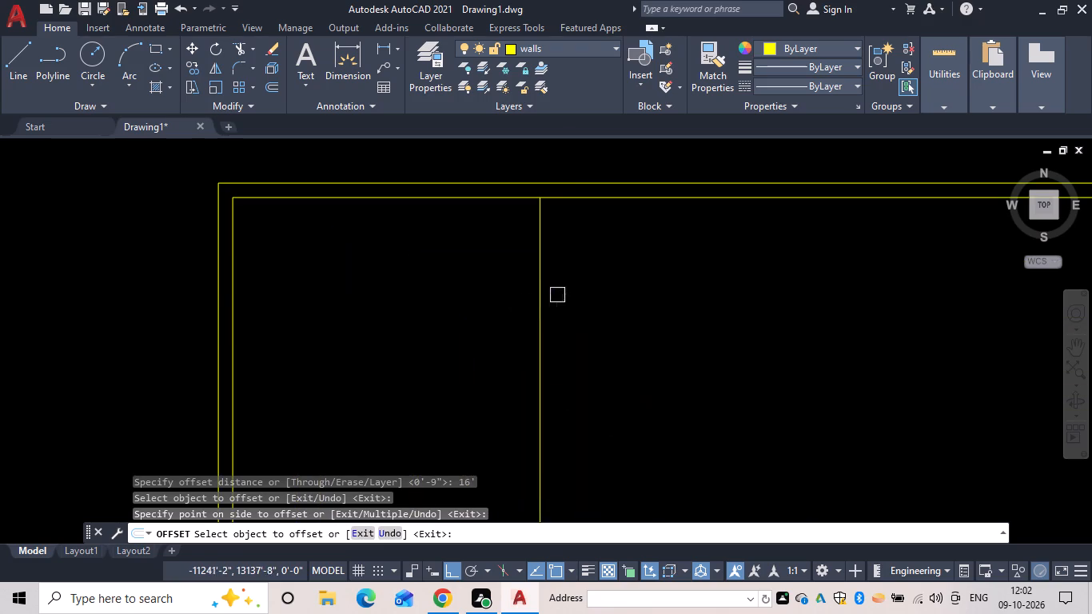
key("space")
Offset the new vertical partition line 6" to the right for the partition's thickness.
key("space")
type("6")
key("space")
left_click(536, 276)
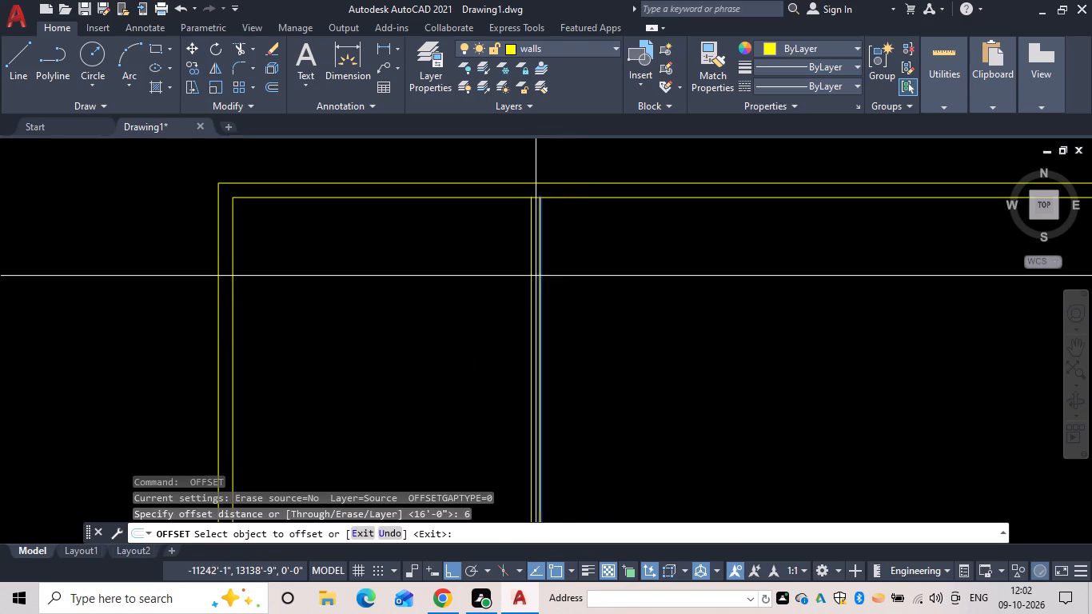
left_click(591, 276)
key("space")
Offset the right face of the vertical partition 11'10" to the right for the inner face of the right wall.
key("space")
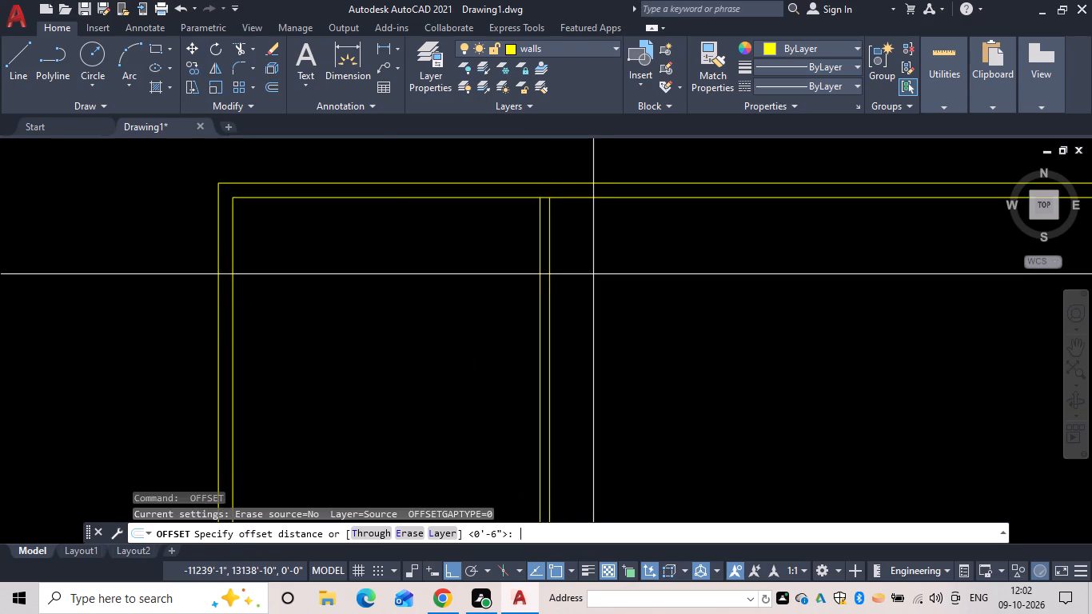
type("11'10\"")
key("space")
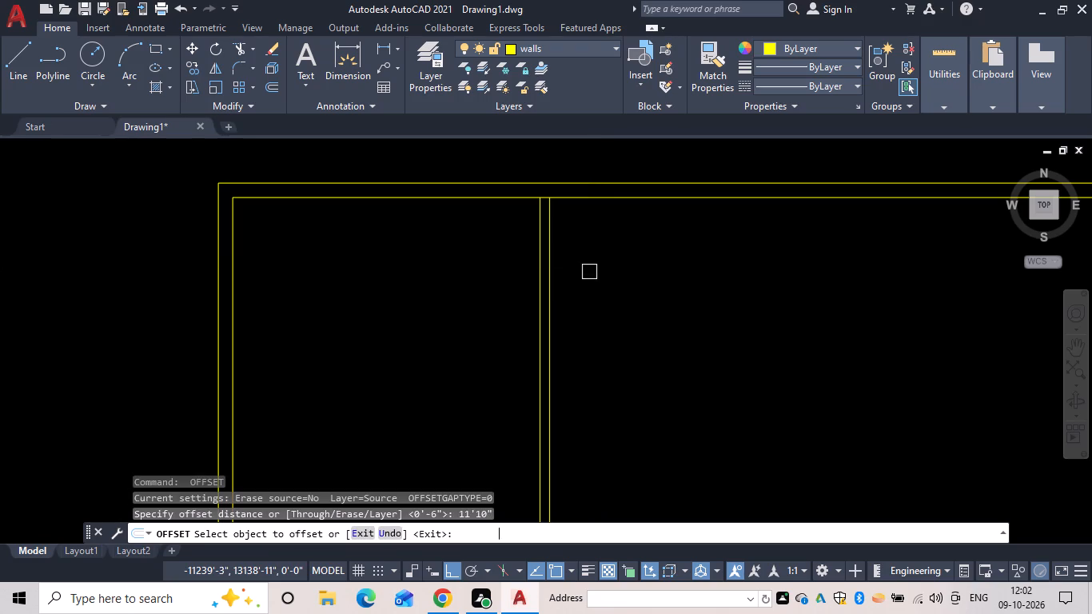
left_click(548, 246)
left_click_drag(635, 251, 648, 253)
scroll(707, 265, "down", 2)
middle_click_drag(699, 265, 658, 255)
key("space")
Offset the right wall's inner line 9" outward to the right.
key("space")
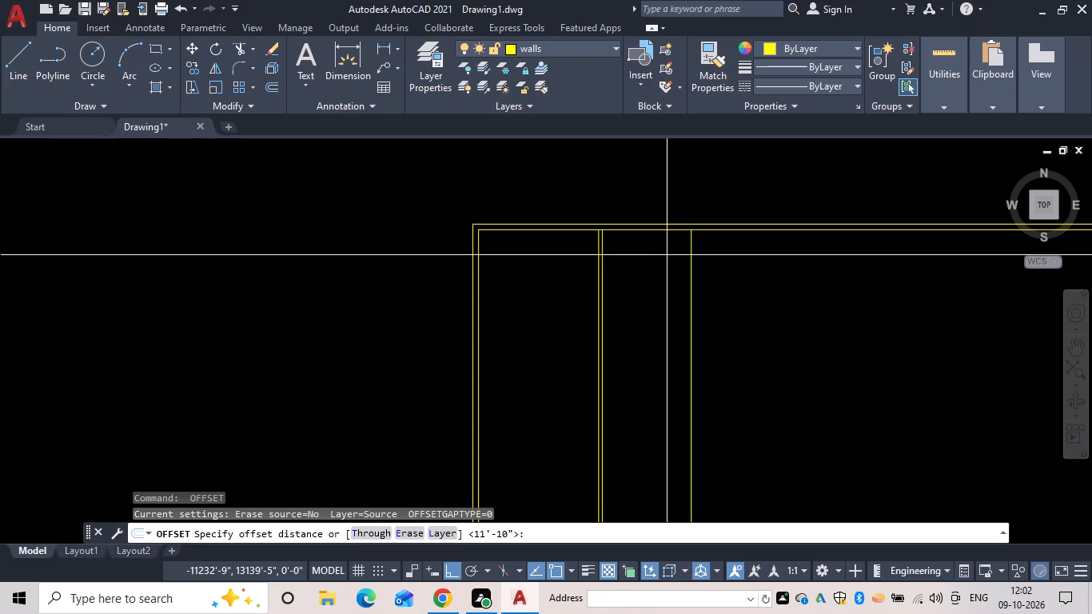
key("9")
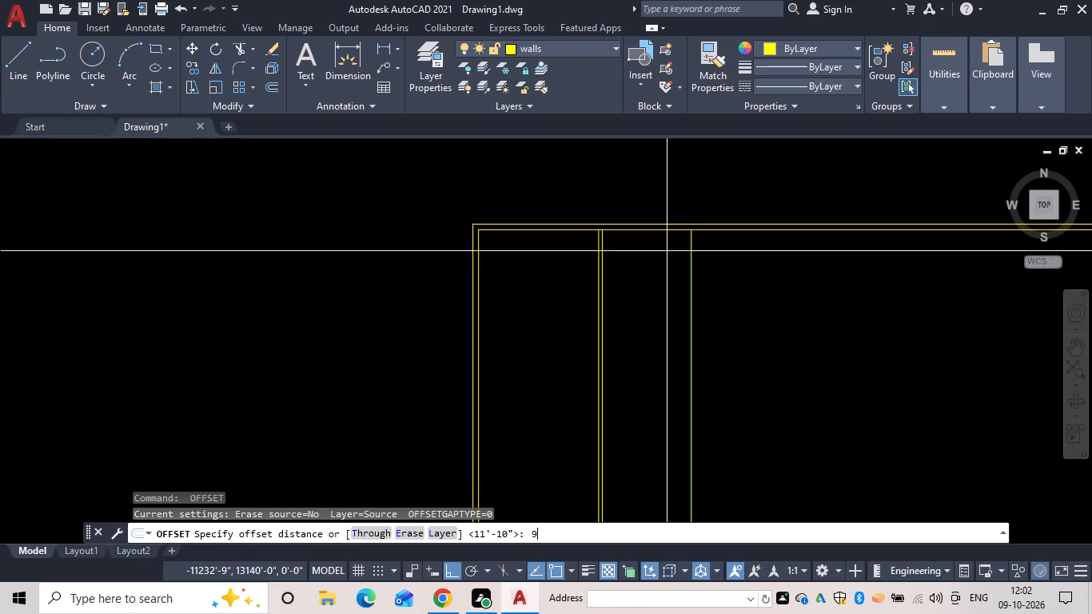
key("space")
left_click_drag(690, 289, 698, 290)
left_click(739, 290)
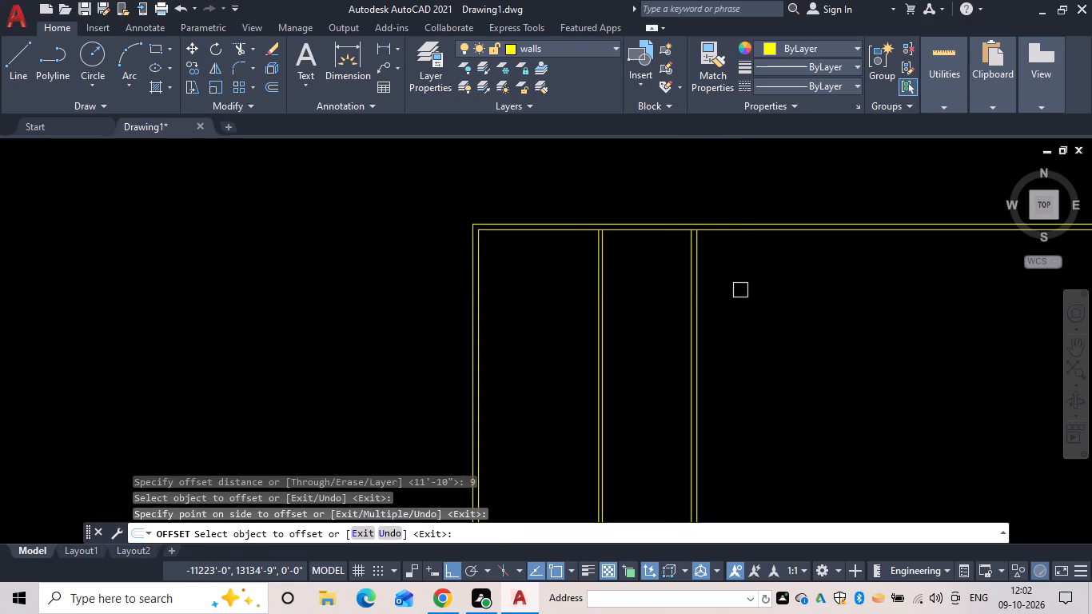
key("Escape")
Fillet the outer pair and the inner pair of wall lines to close the plan's upper-right corner.
type("f")
key("space")
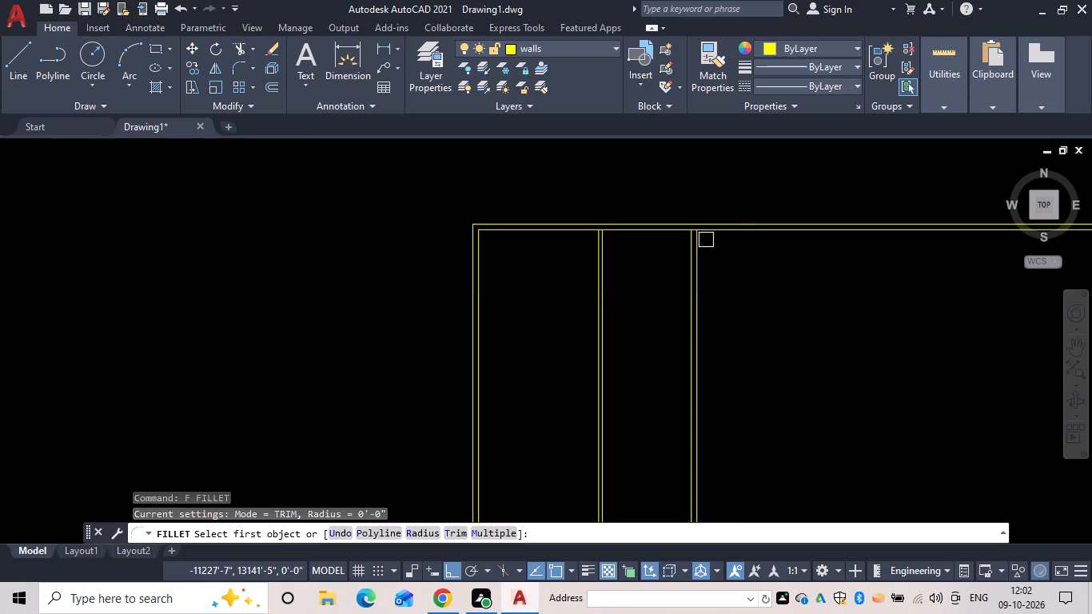
left_click(699, 241)
left_click(687, 219)
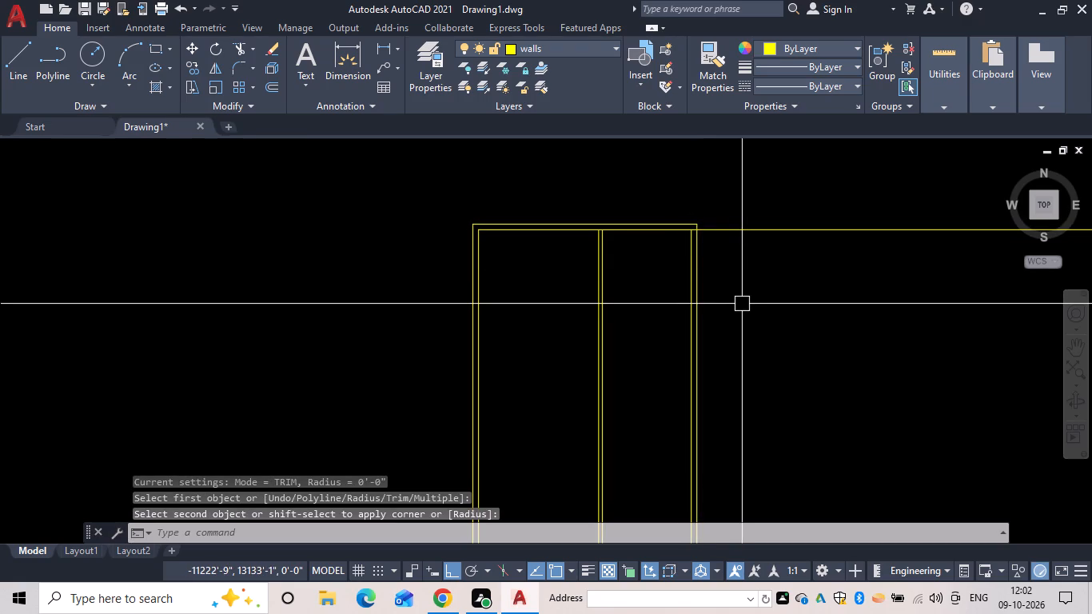
key("Escape")
scroll(687, 254, "up", 3)
key("space")
left_click(689, 226)
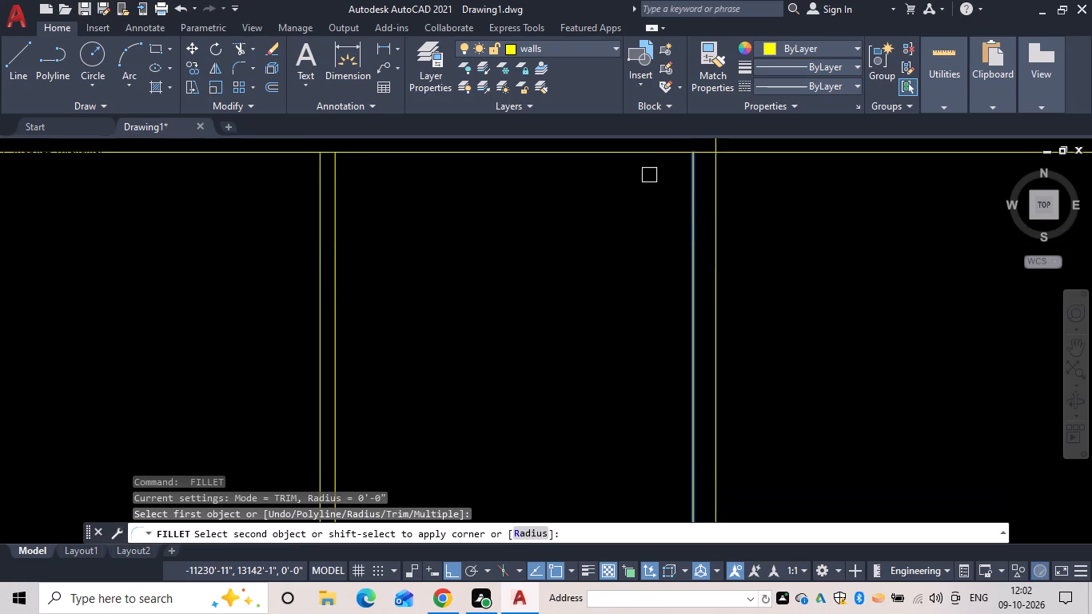
left_click(646, 155)
scroll(655, 236, "down", 3)
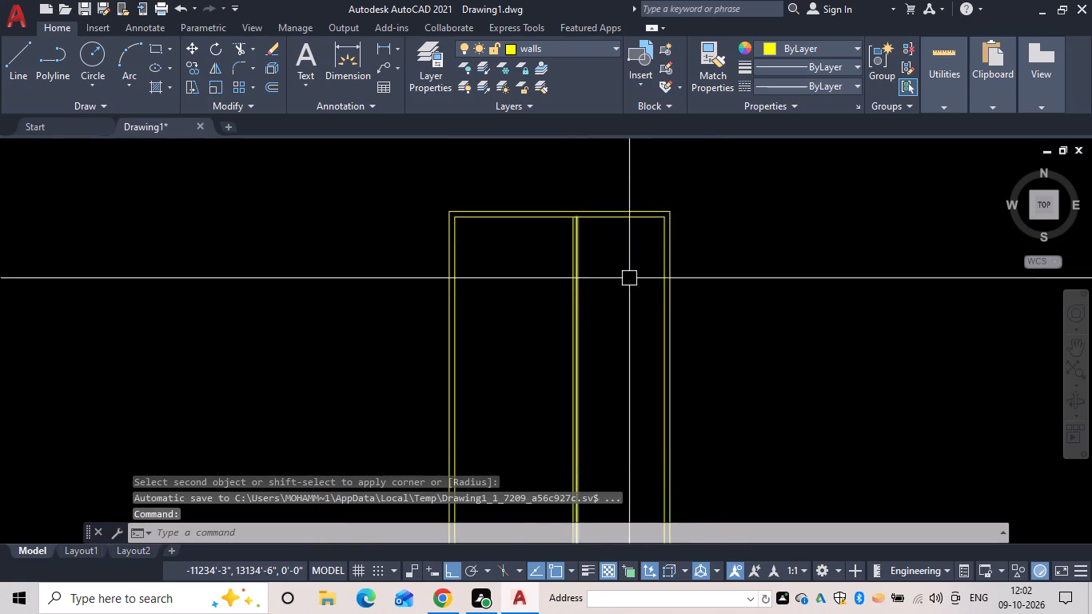
scroll(629, 258, "up", 1)
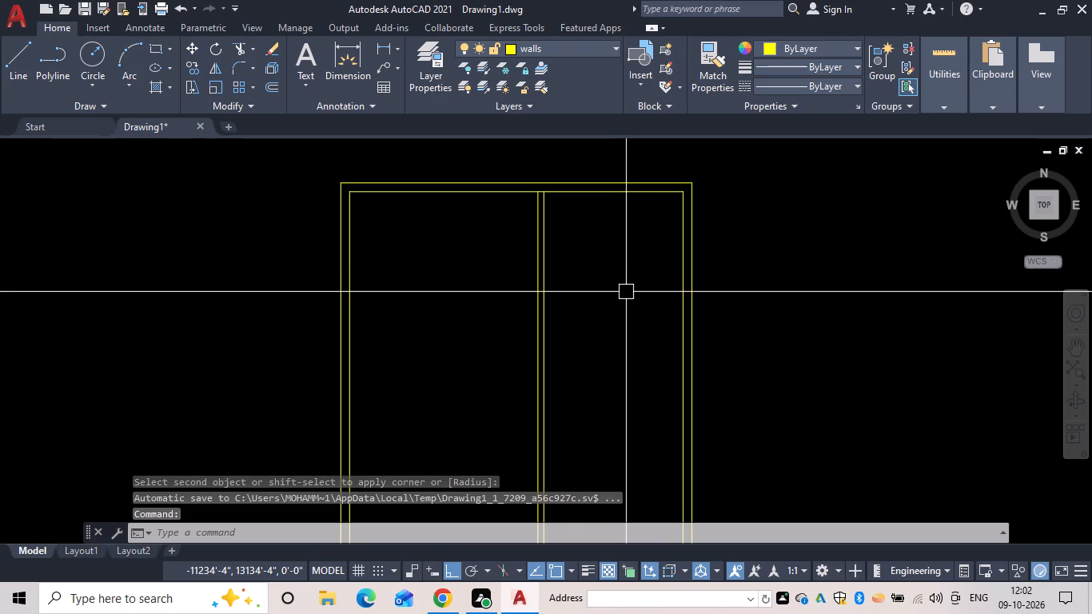
middle_click_drag(621, 295, 715, 297)
key("Escape")
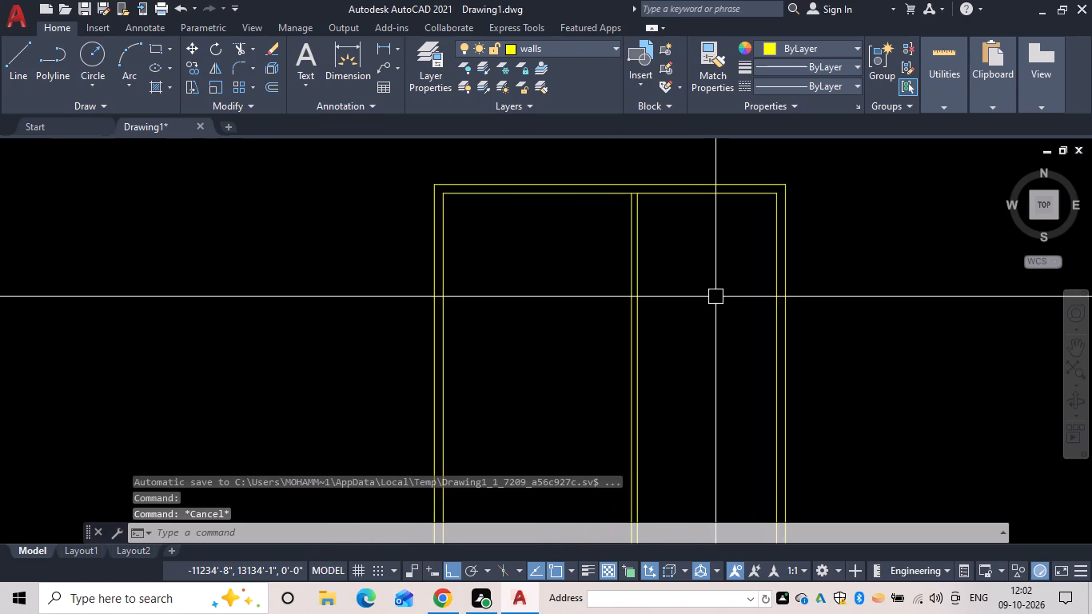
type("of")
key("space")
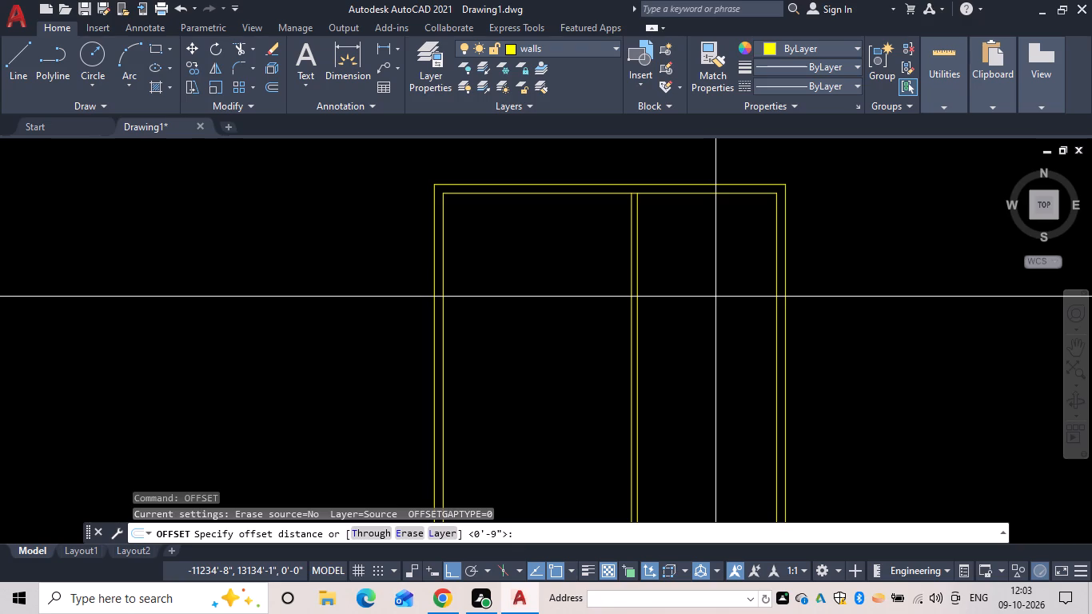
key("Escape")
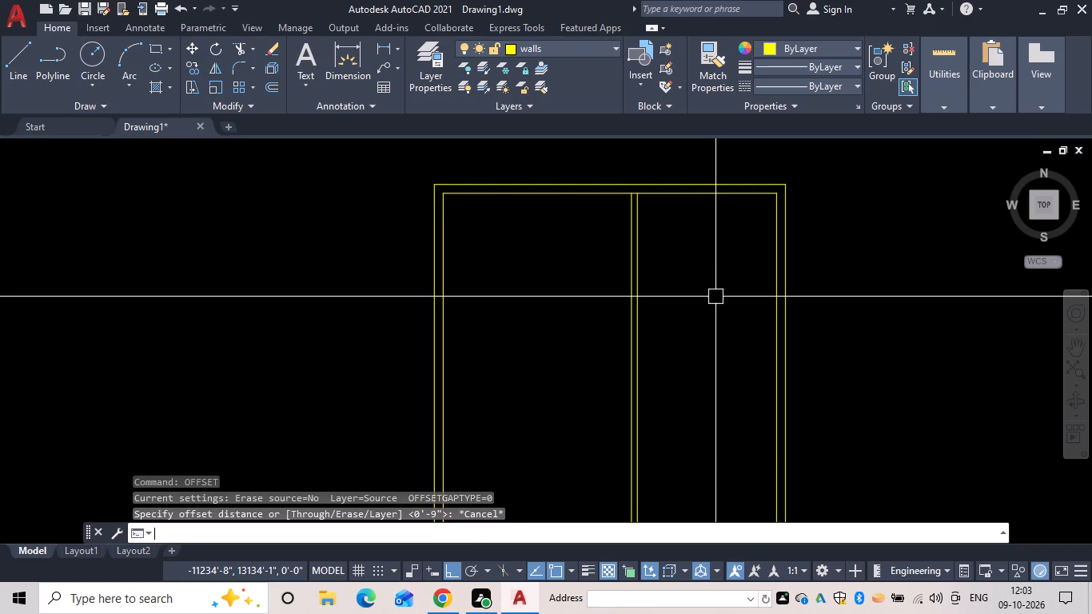
Offset the top wall's inner line 5'6" downward for the first face of a horizontal partition.
type("of 5'6\"")
key("space")
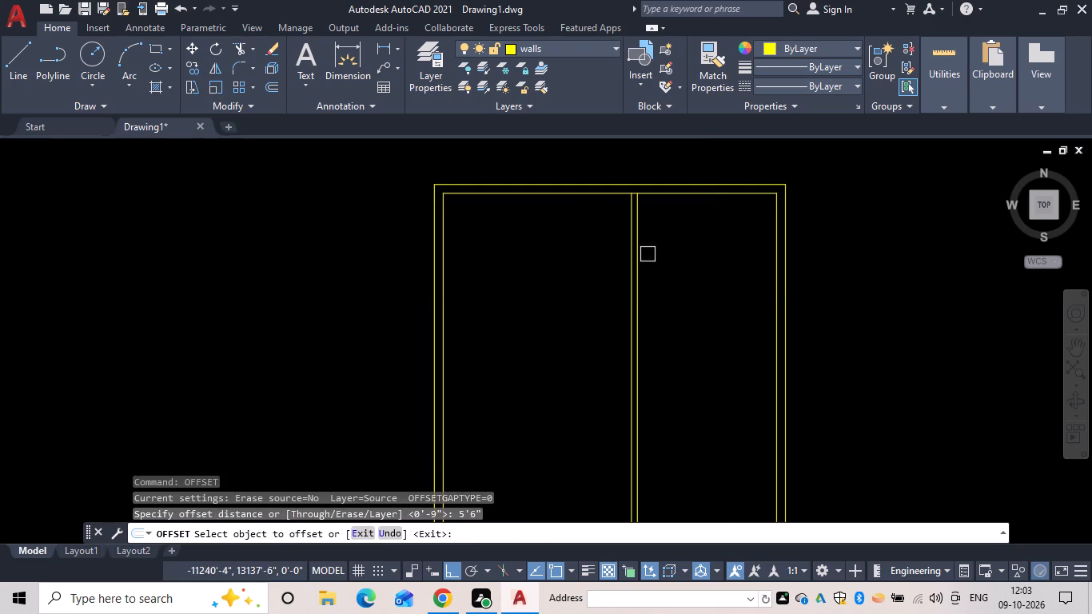
left_click(581, 193)
left_click(565, 319)
key("space")
Offset the new horizontal partition line 6" downward for the partition's thickness.
key("space")
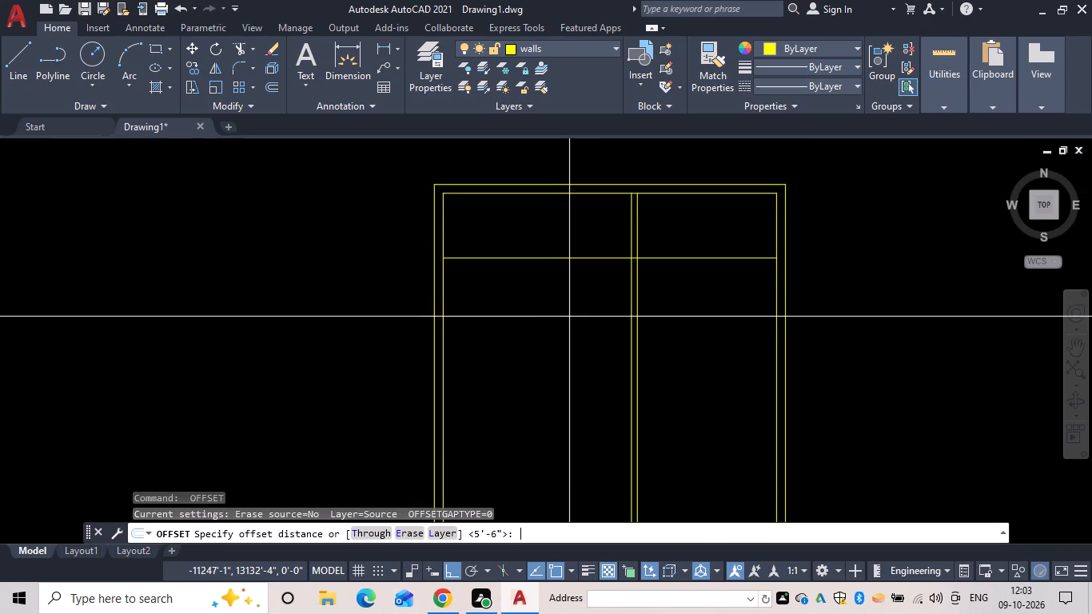
type("6")
key("space")
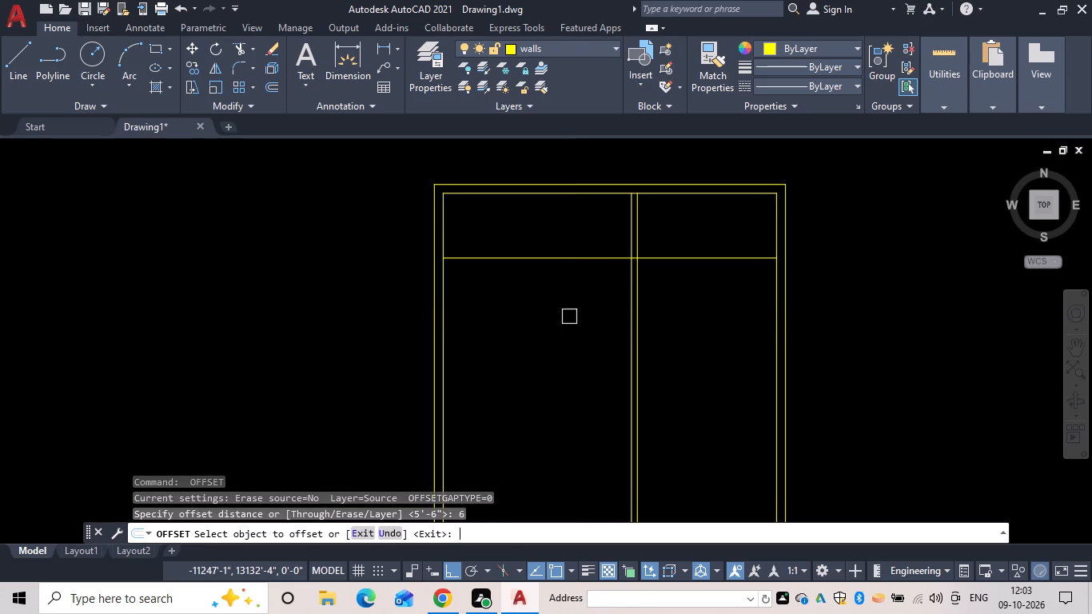
left_click_drag(579, 261, 577, 277)
left_click(584, 319)
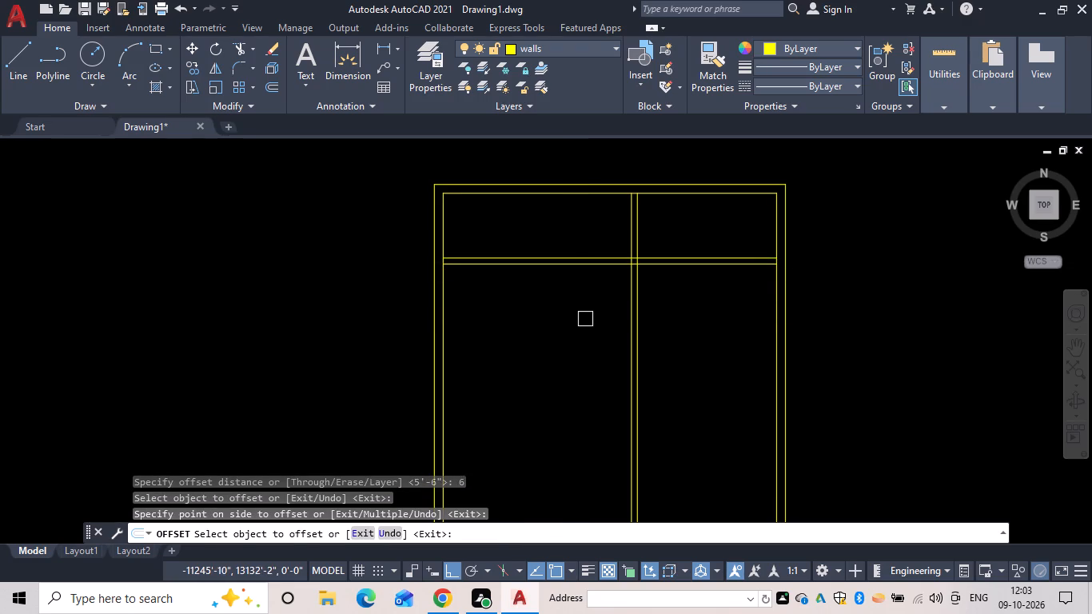
key("space")
Offset the lower face of the horizontal partition 13'6" downward for the first face of a second partition.
key("space")
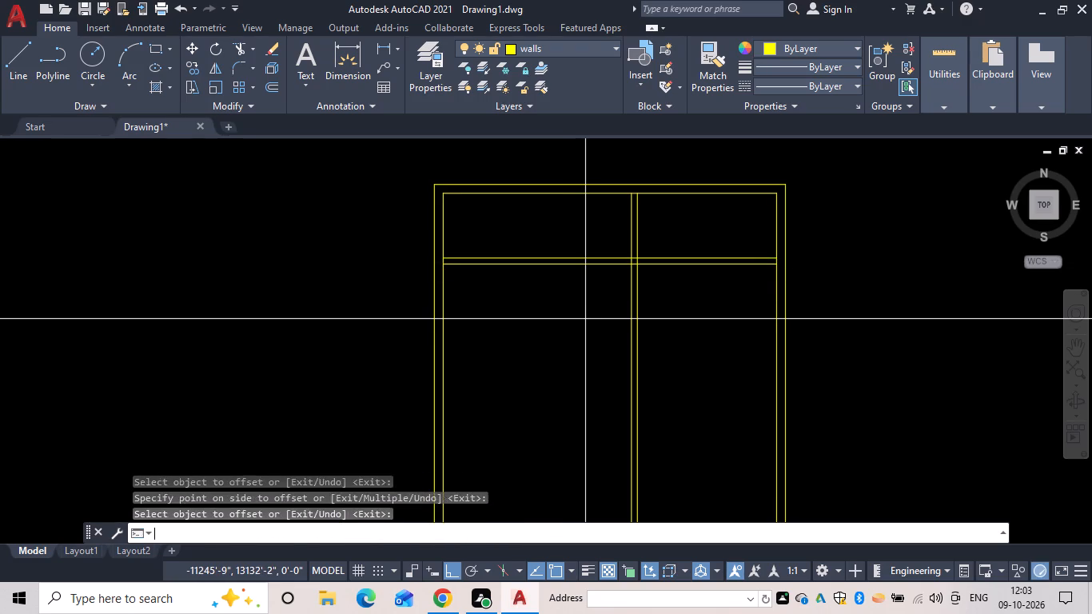
type("13'")
type("6\"")
key("space")
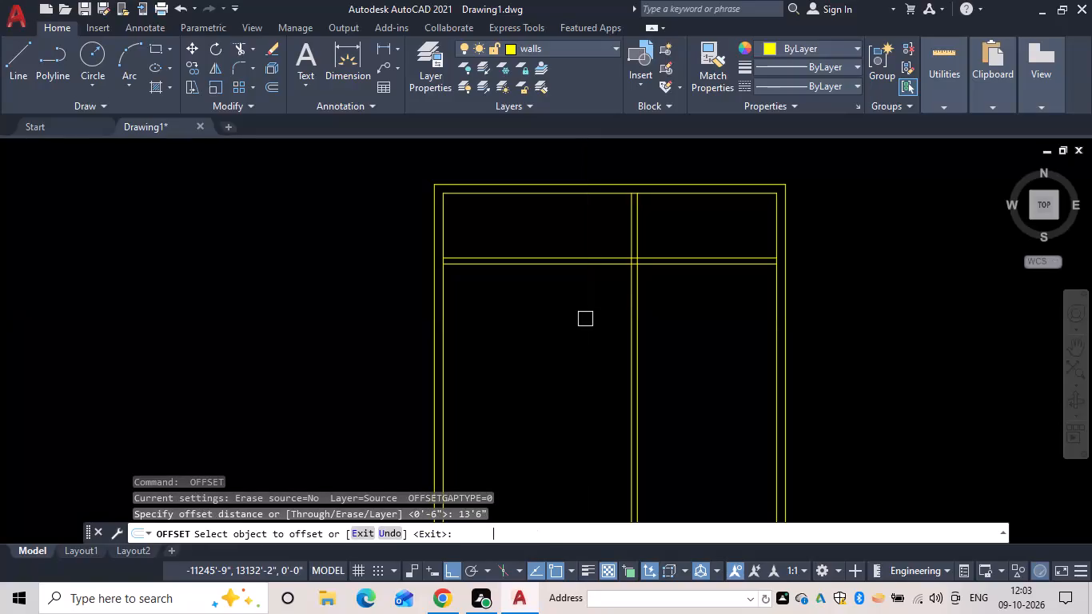
left_click_drag(580, 264, 580, 288)
left_click(576, 345)
key("space")
Offset the second horizontal partition's upper line 6" downward for its thickness.
key("space")
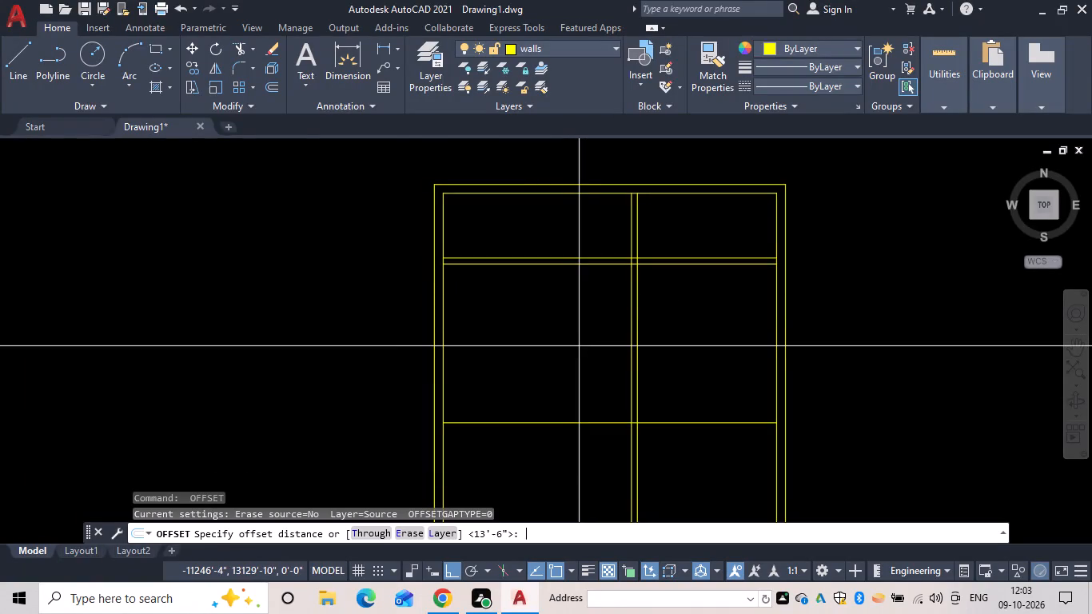
key("6")
key("space")
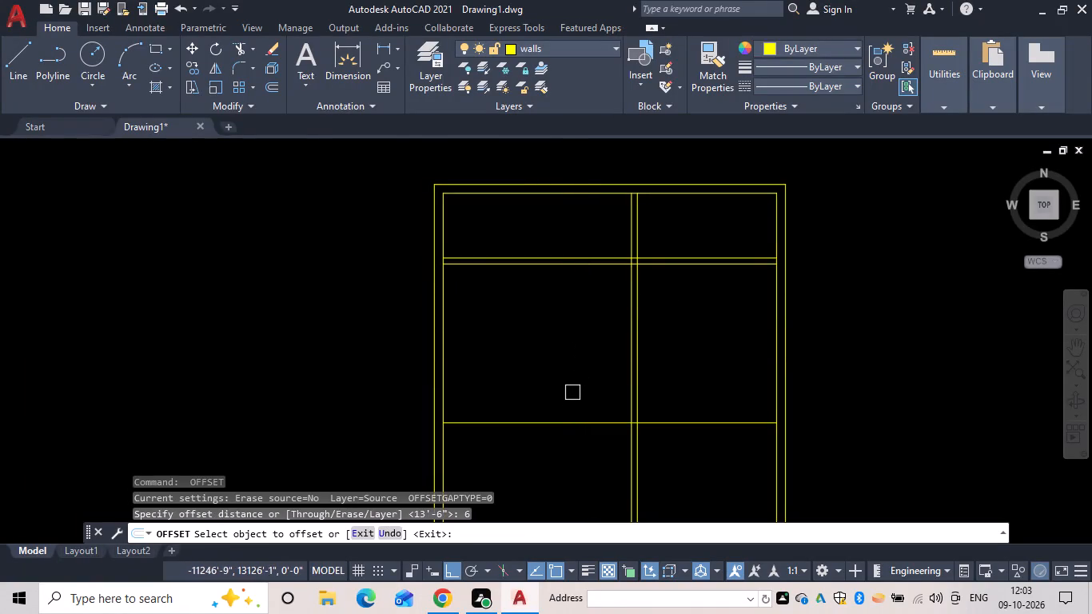
left_click_drag(566, 422, 569, 452)
left_click(573, 457)
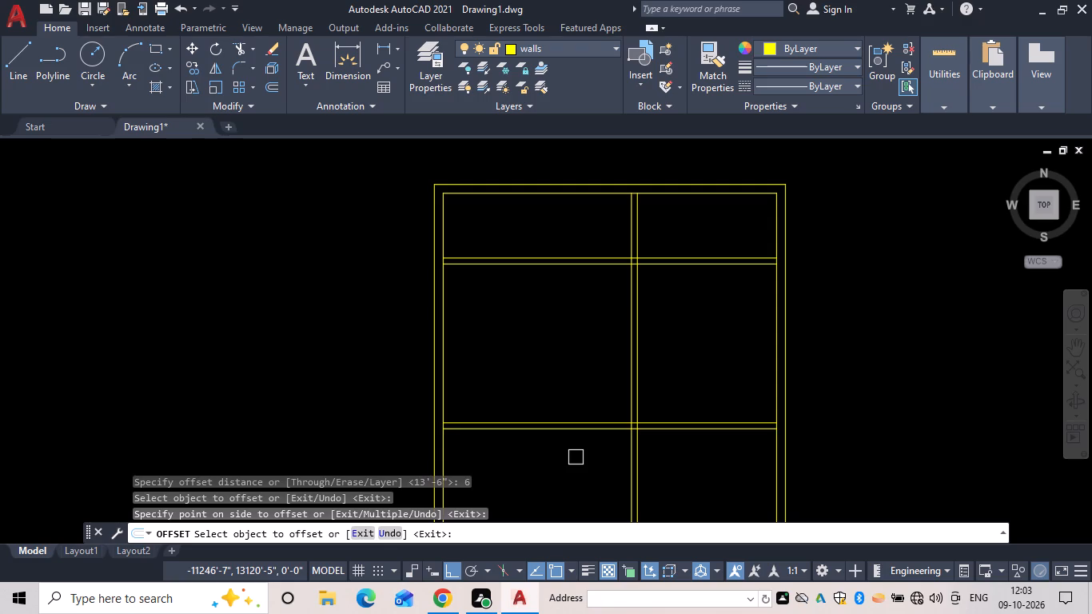
key("Escape")
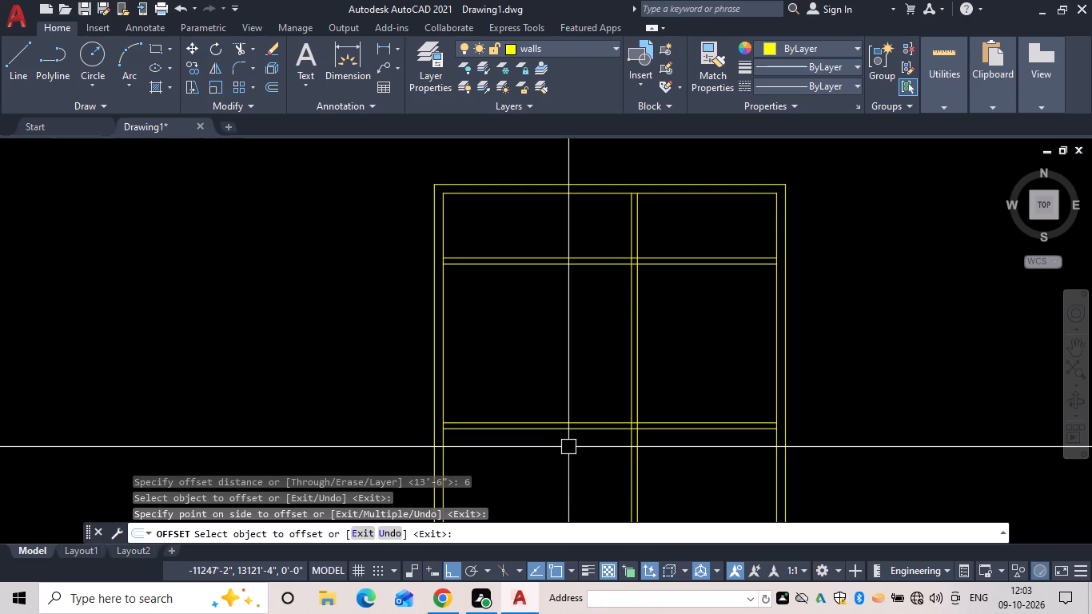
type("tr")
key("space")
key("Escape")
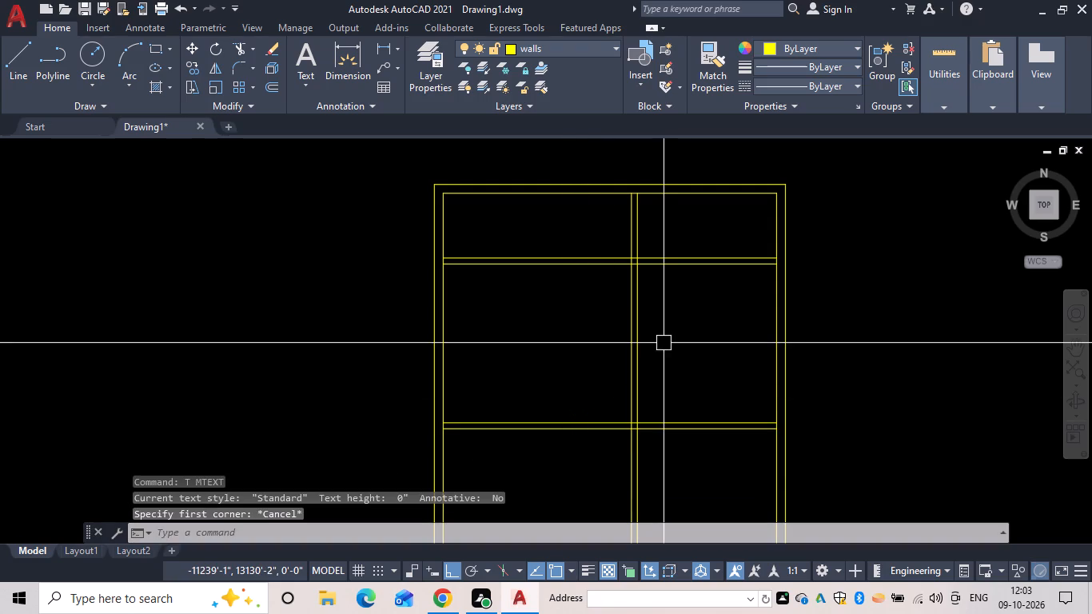
Trim both lines of the upper horizontal partition between the vertical partition and the right wall.
type("tr")
key("space")
left_click_drag(691, 334, 701, 269)
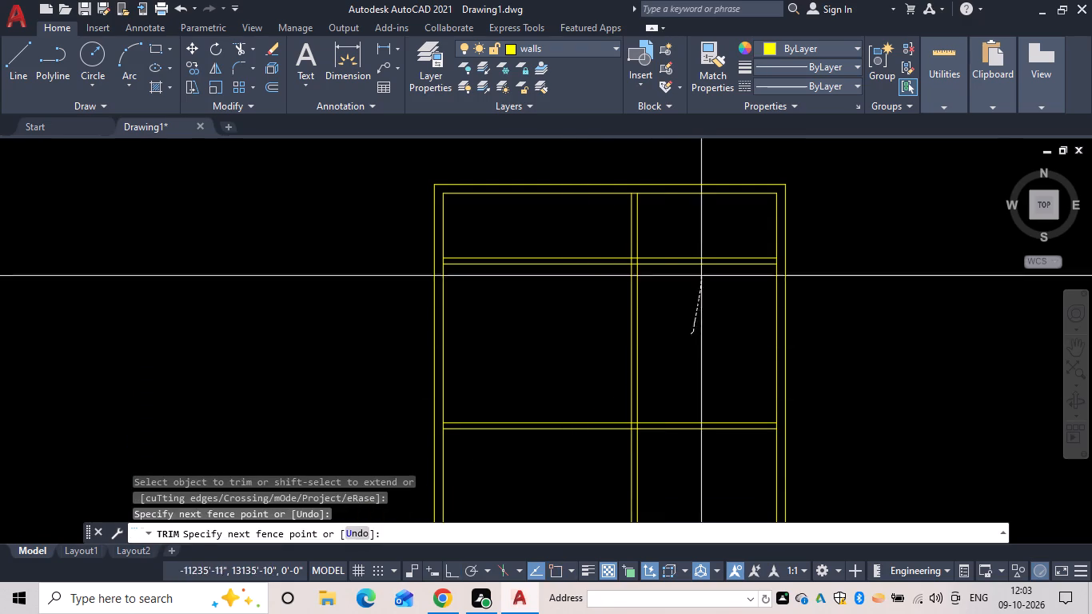
left_click_drag(701, 269, 703, 249)
Trim the left wall's inner line between the two lines of the lower horizontal partition to open their junction.
scroll(452, 465, "up", 1)
middle_click_drag(460, 453, 498, 389)
scroll(483, 347, "up", 3)
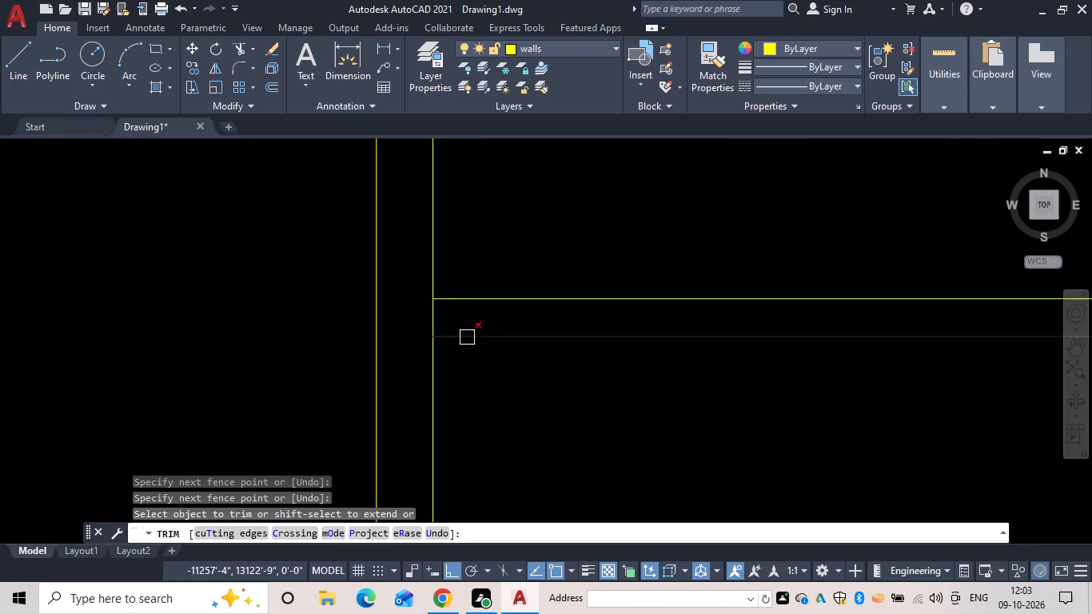
left_click(436, 308)
Trim both lines of the vertical partition below the lower horizontal partition.
scroll(511, 365, "down", 3)
middle_click_drag(511, 366, 462, 353)
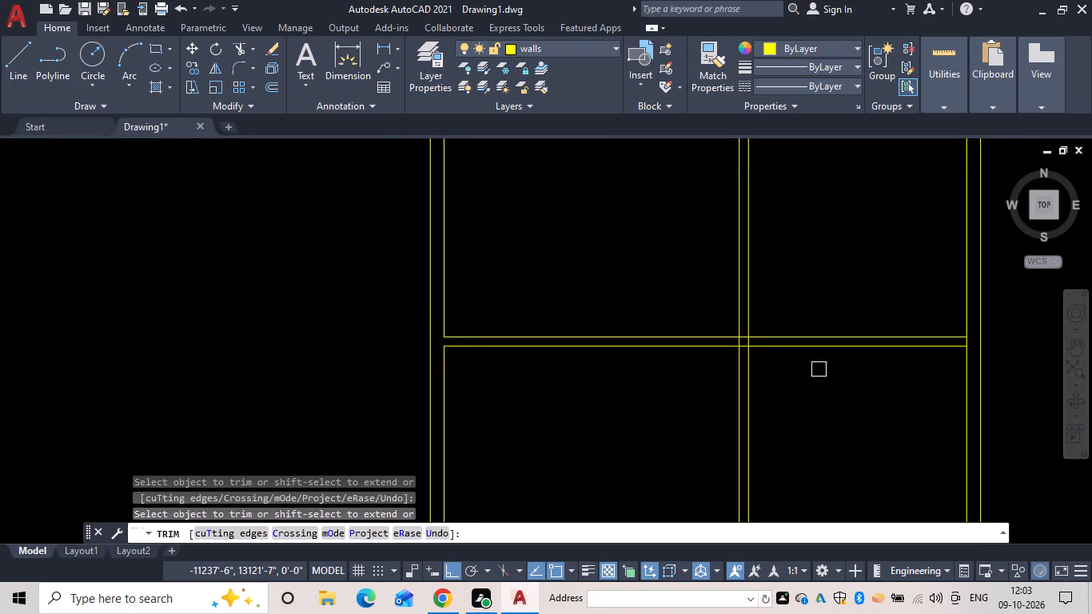
middle_click_drag(819, 369, 740, 277)
left_click_drag(740, 276, 565, 346)
key("Escape")
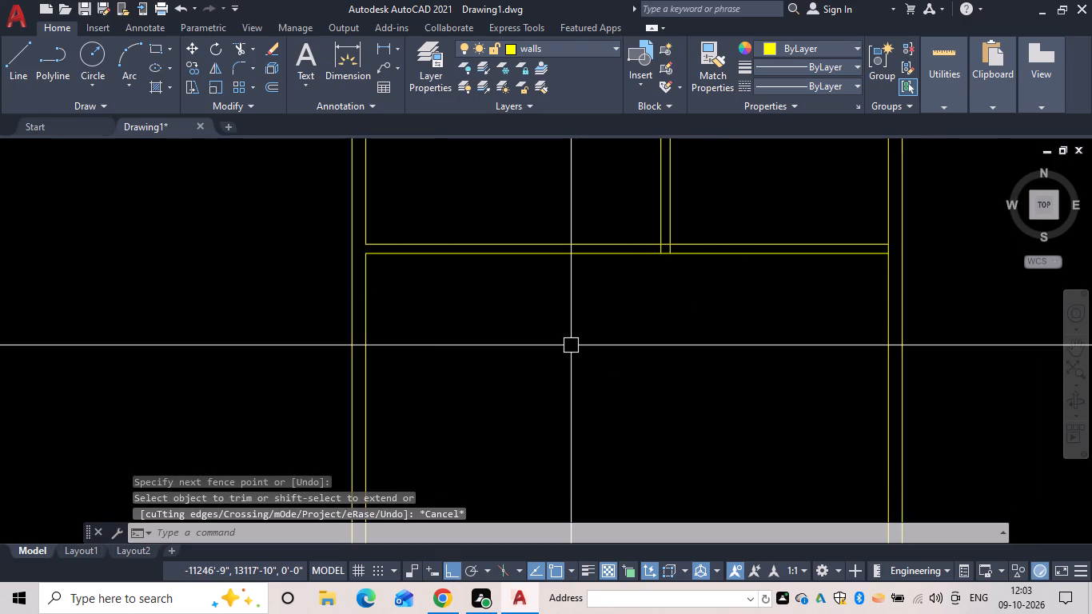
Offset the left wall's inner line below the lower horizontal partition 7'8" toward the interior.
type("of")
key("space")
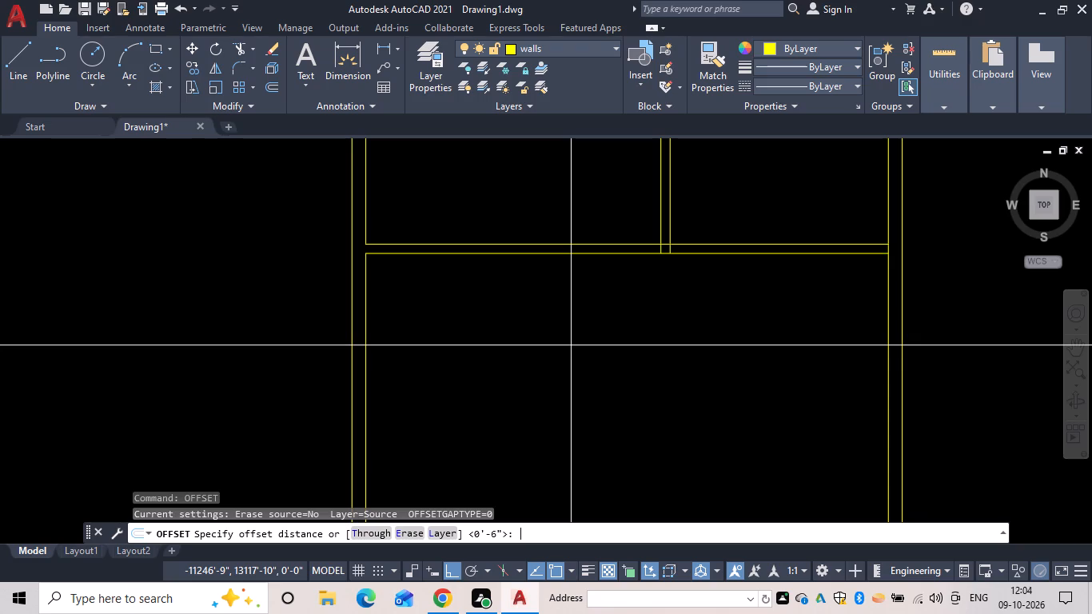
type("7'8\"")
key("space")
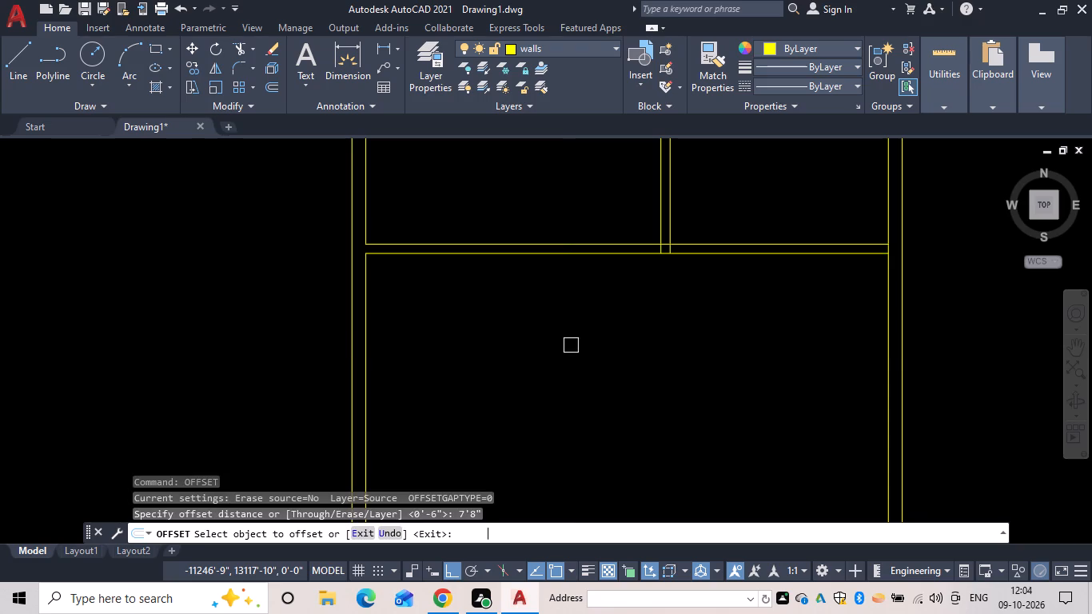
left_click_drag(365, 285, 424, 297)
left_click(532, 315)
key("space")
Offset the new vertical line 6" to the right to give the partition its thickness.
key("space")
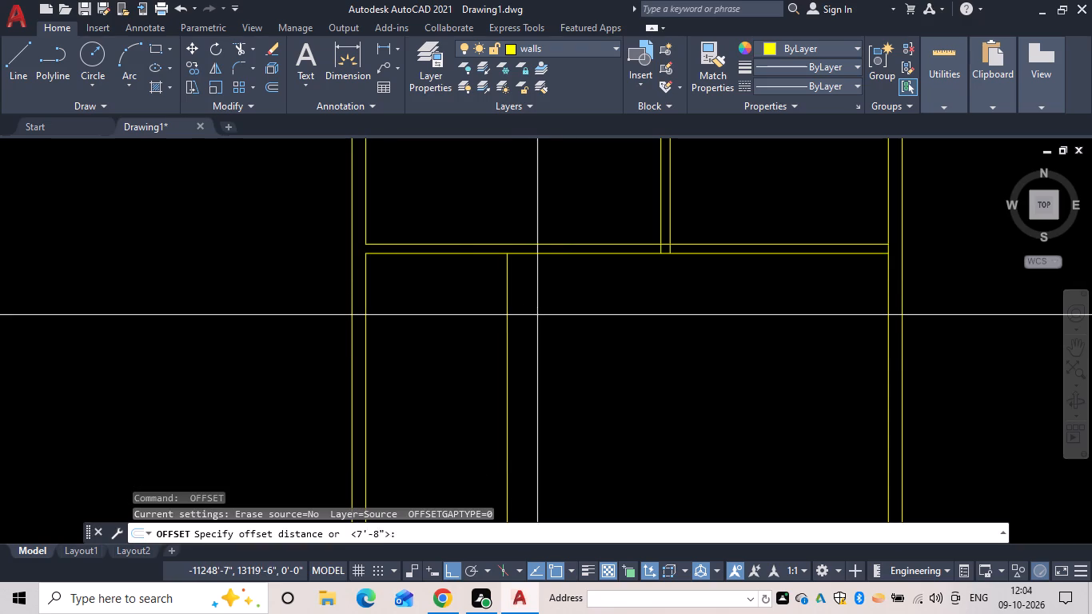
key("6")
key("space")
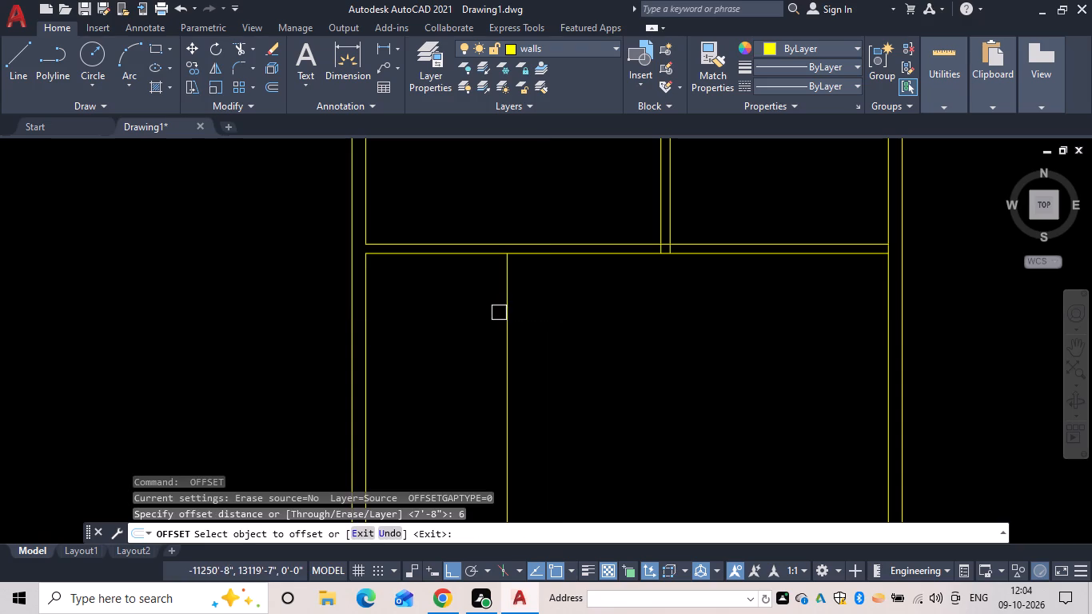
left_click(513, 303)
left_click(547, 305)
key("space")
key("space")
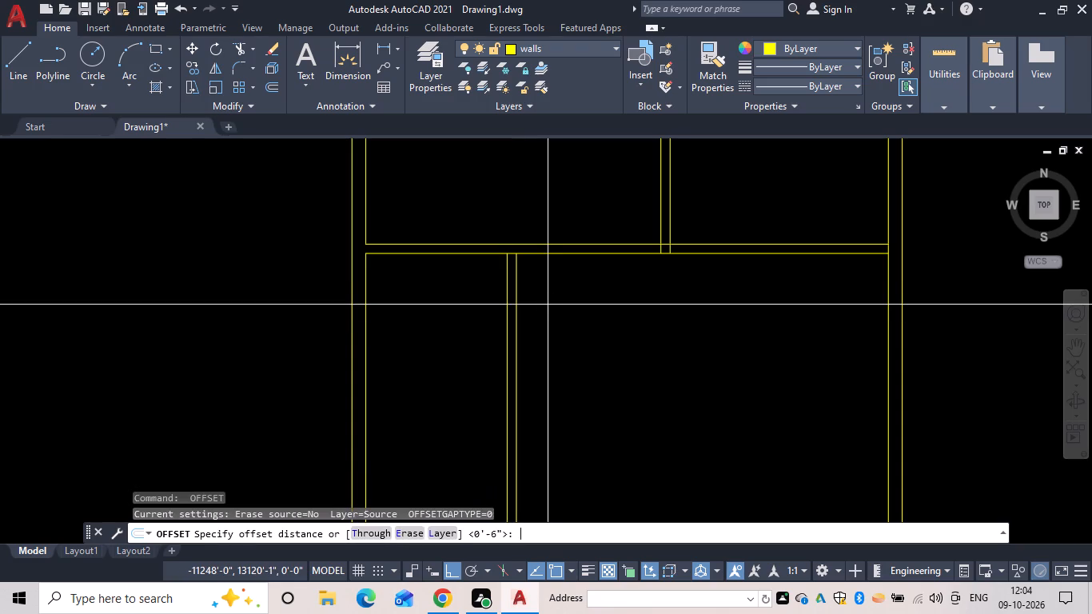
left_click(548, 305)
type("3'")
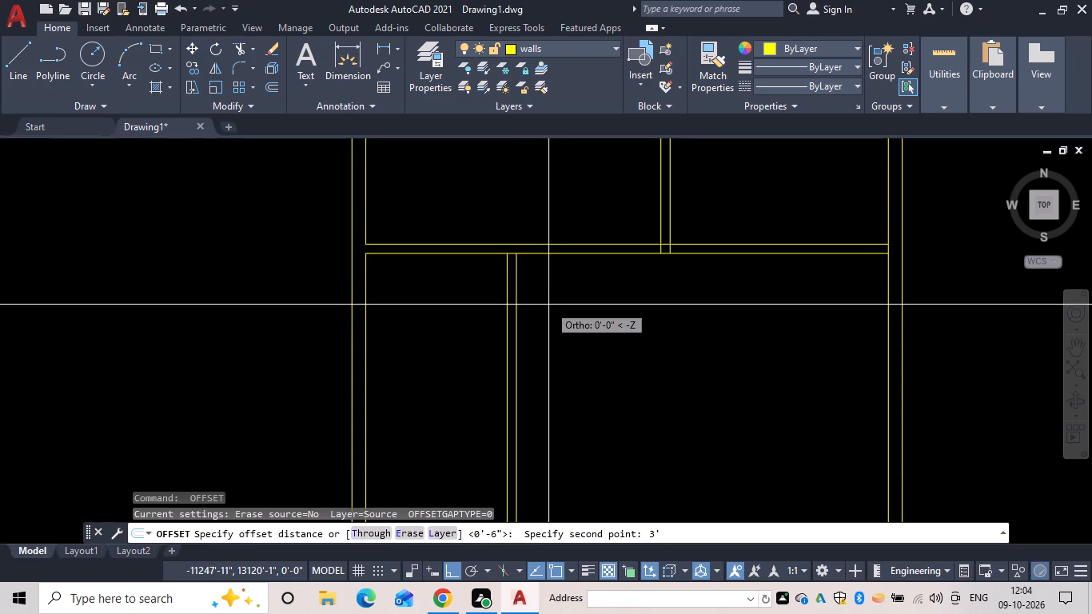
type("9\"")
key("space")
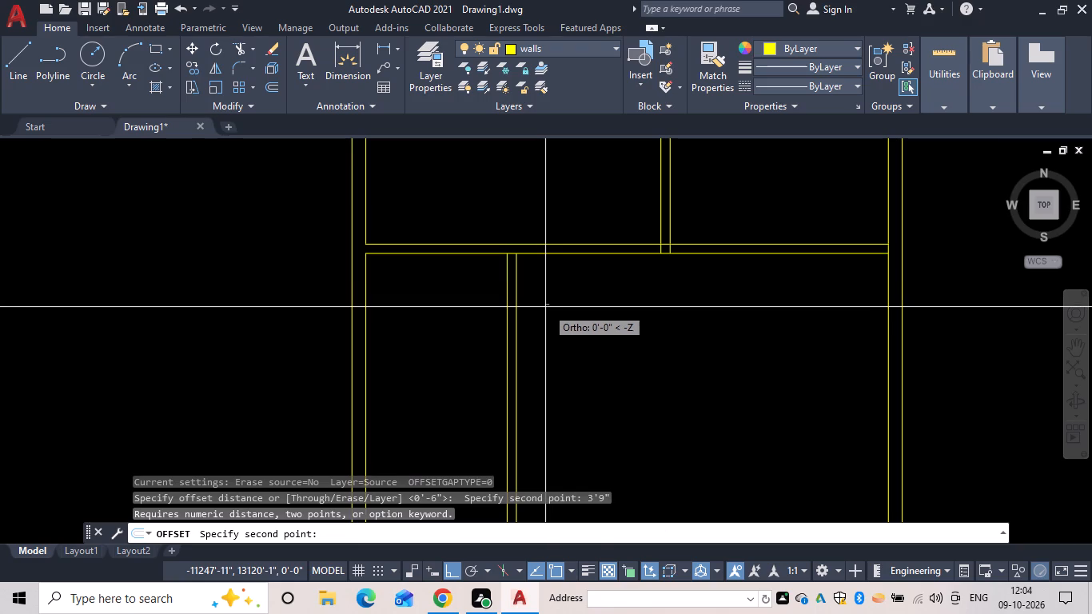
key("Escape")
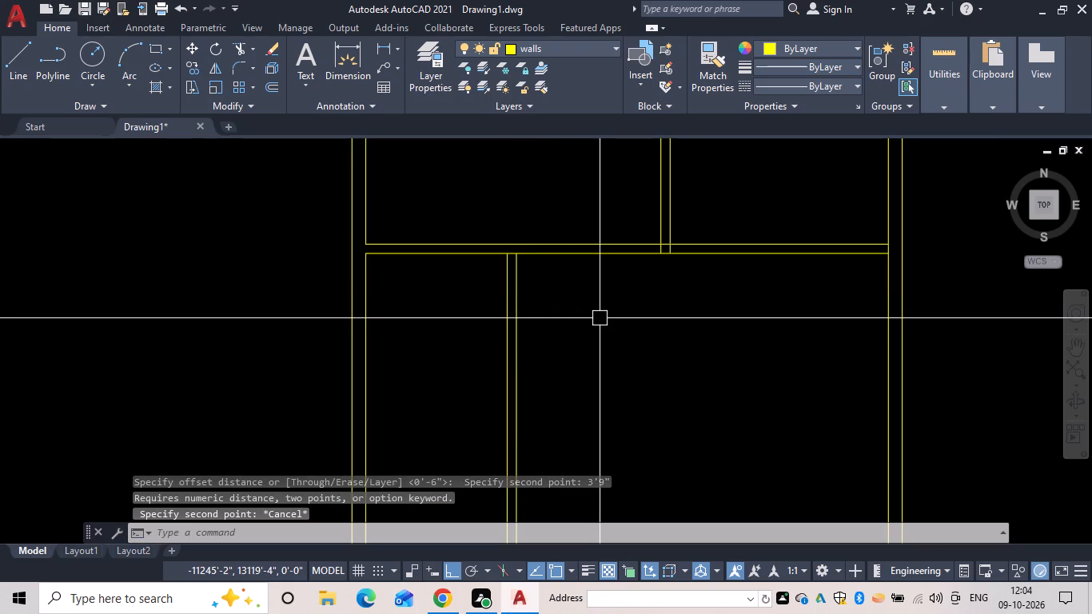
Offset the right line of the new vertical partition 3'9" to the right.
type("ofn")
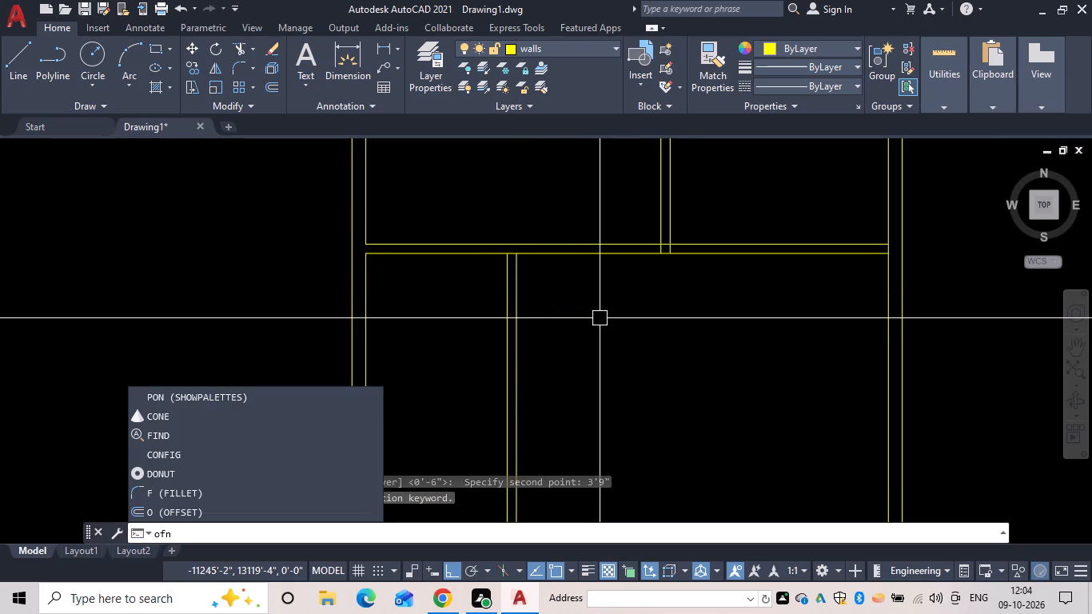
key("BackSpace")
key("space")
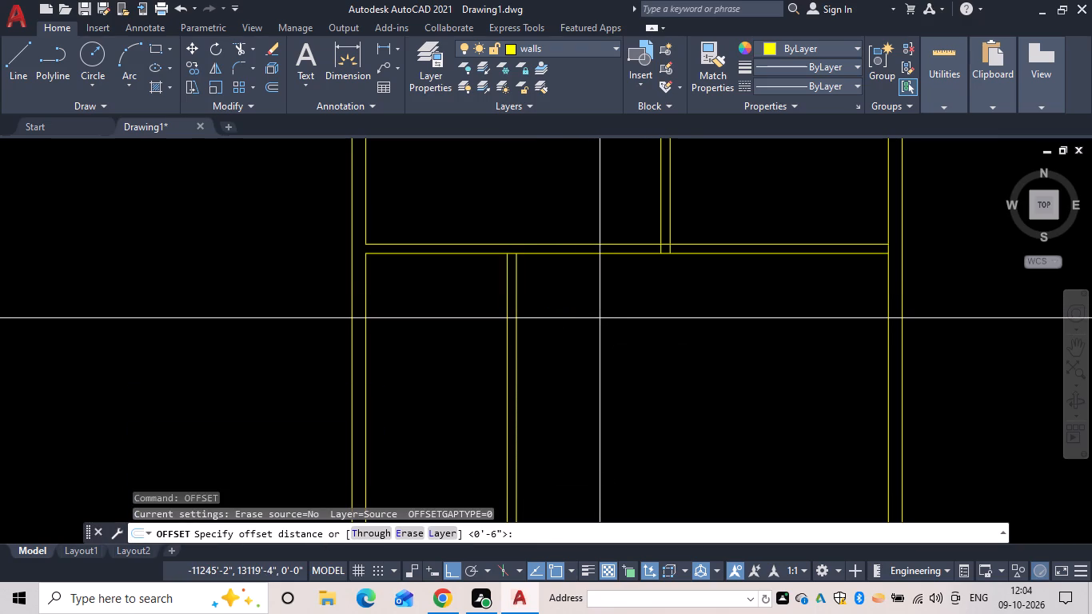
type("3'")
type("9\"")
key("space")
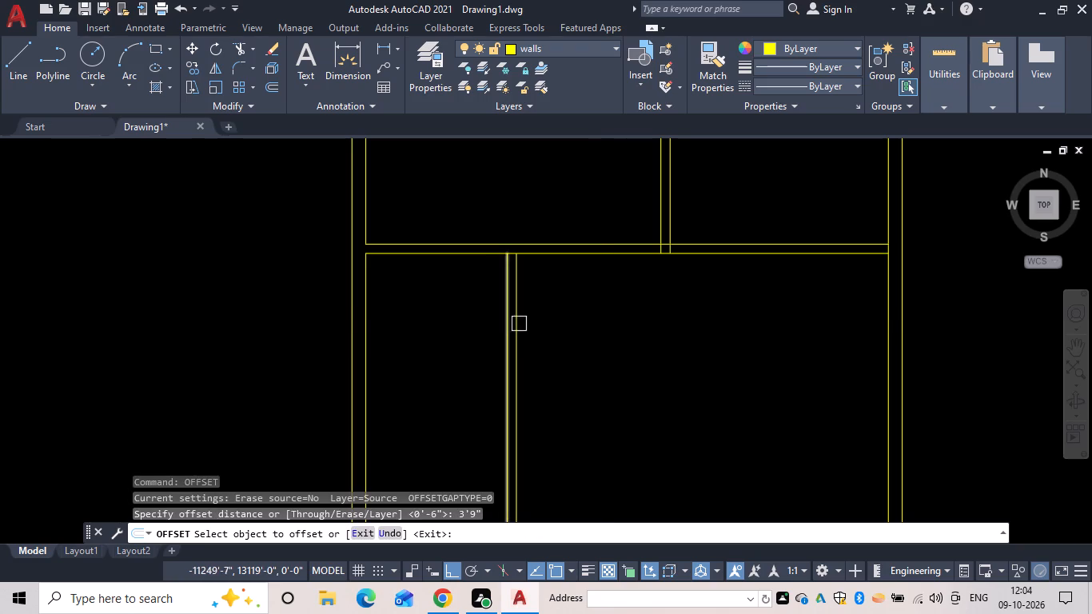
left_click(519, 324)
left_click(598, 323)
key("space")
Offset the second new vertical line 6" to the right for the partition's thickness.
key("space")
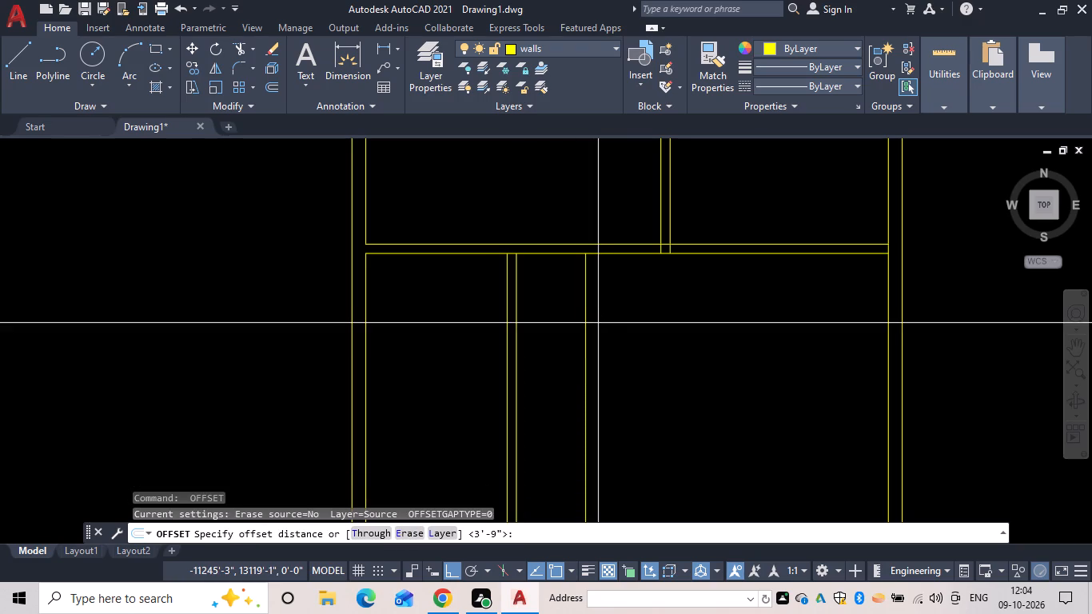
type("6")
key("space")
left_click_drag(588, 312, 614, 310)
left_click(630, 309)
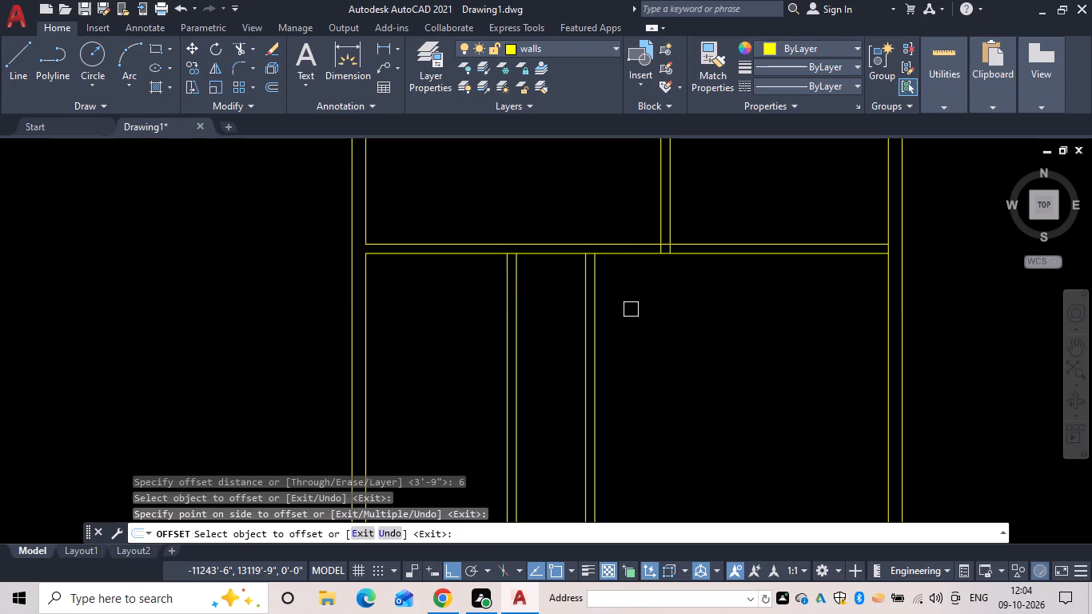
scroll(757, 371, "down", 3)
middle_click_drag(746, 373, 740, 360)
scroll(740, 361, "up", 1)
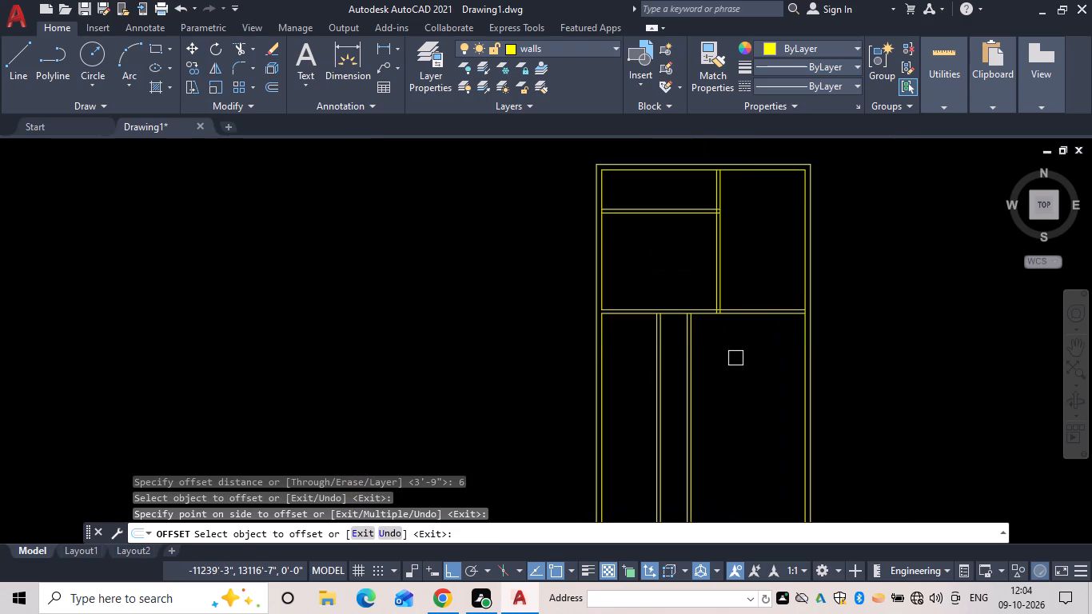
key("Escape")
Offset the lower line of the full-width horizontal partition 6' downward across the two vertical partitions.
type("of")
key("space")
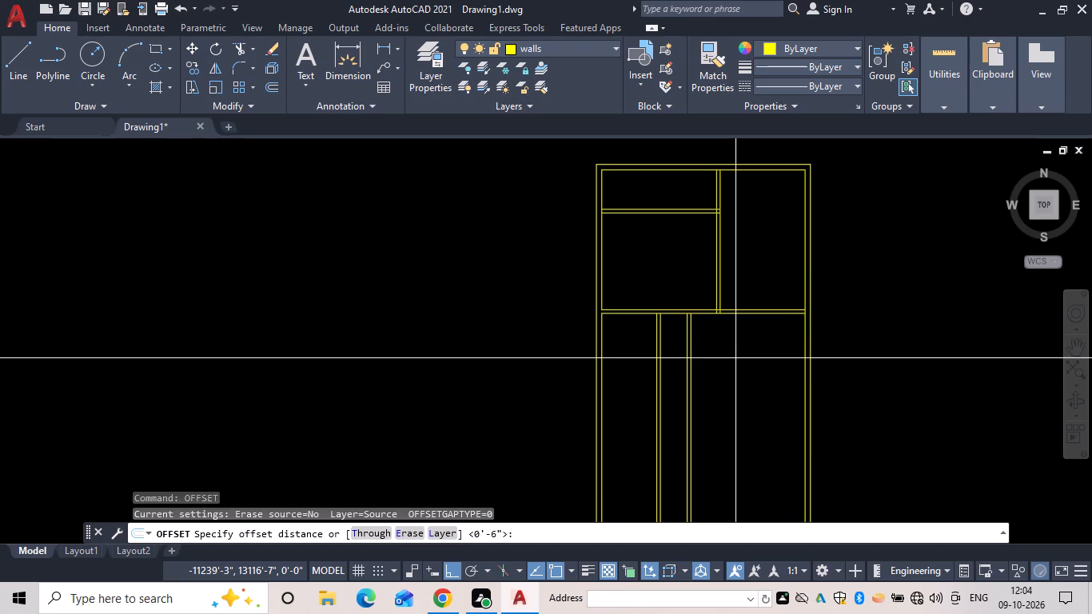
type("6'")
key("space")
scroll(537, 309, "up", 3)
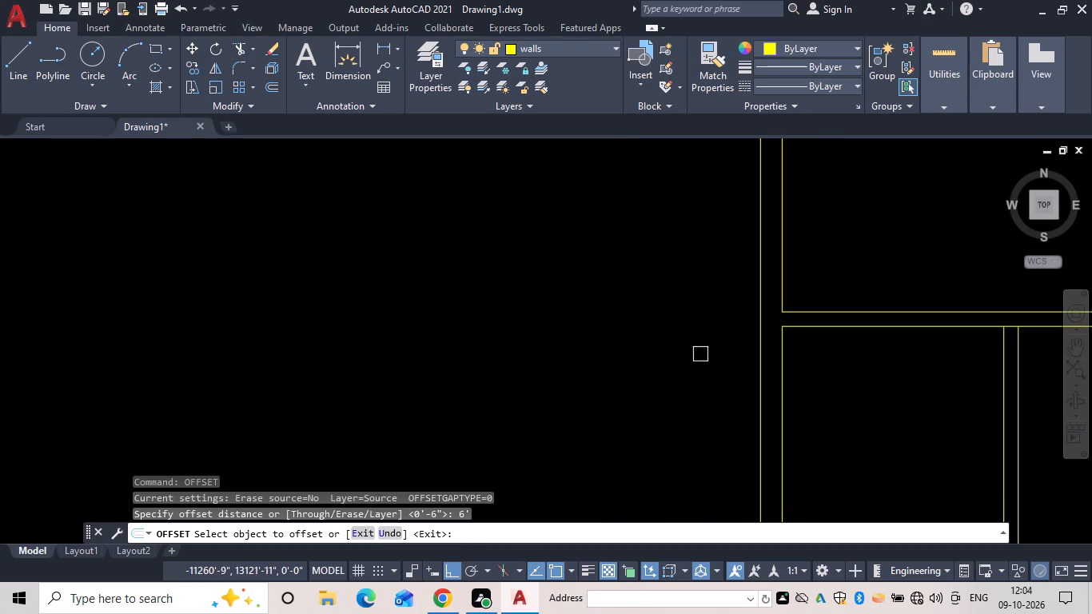
left_click(847, 329)
scroll(835, 440, "down", 1)
middle_click_drag(825, 439, 618, 325)
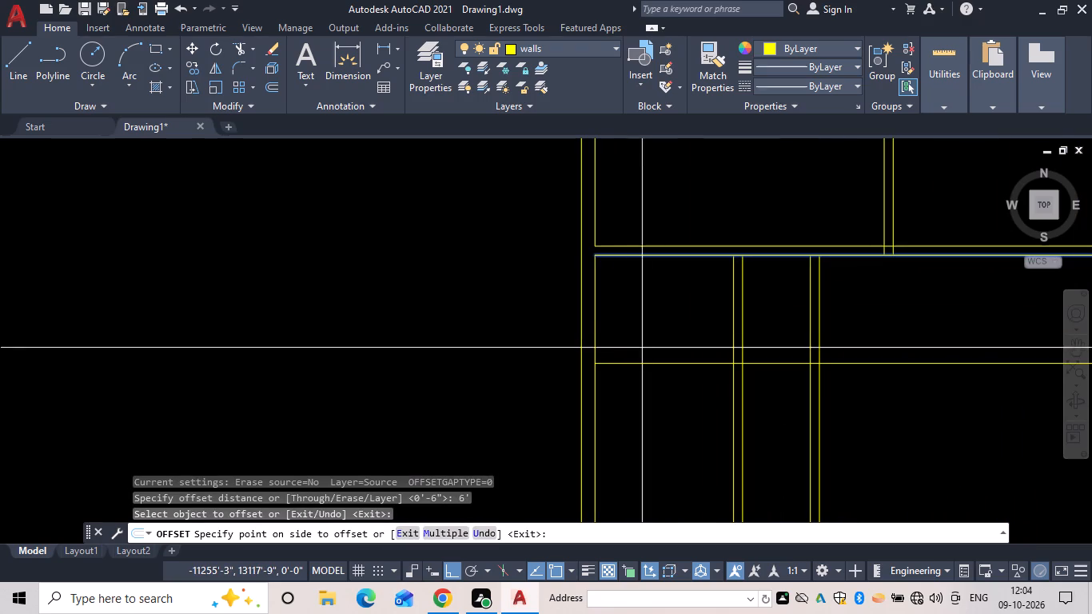
left_click(642, 348)
key("space")
Offset the new horizontal line 6" downward for the partition's thickness.
key("space")
key("6")
key("space")
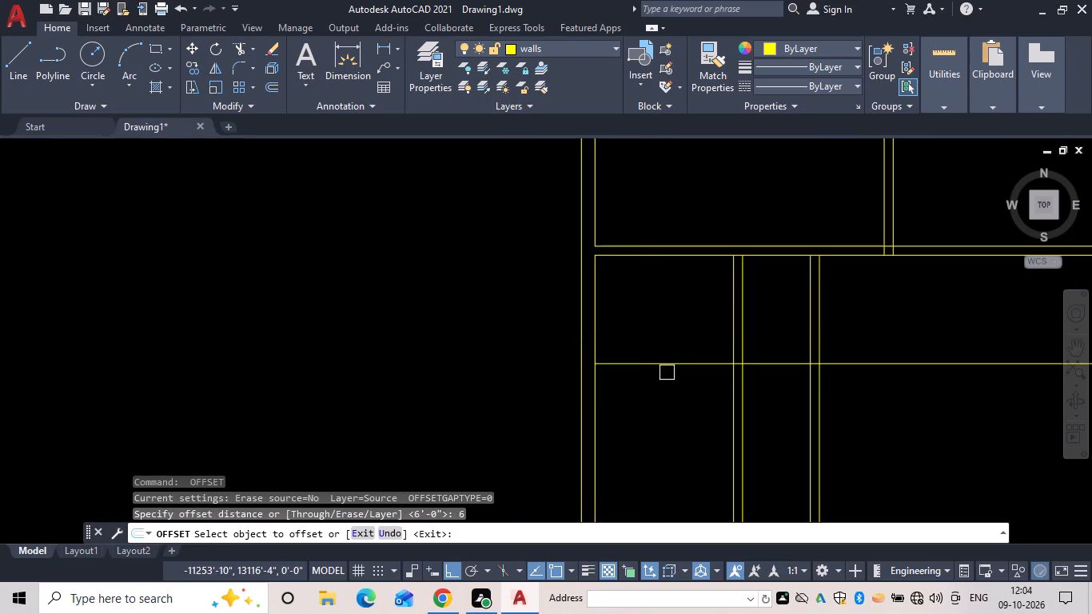
left_click(670, 365)
left_click(663, 401)
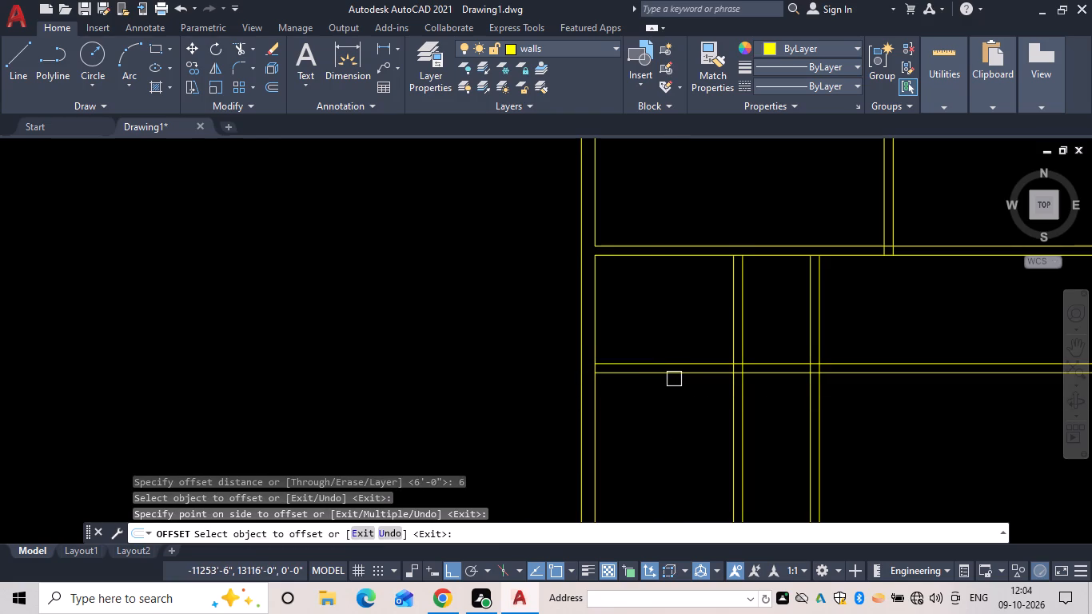
key("space")
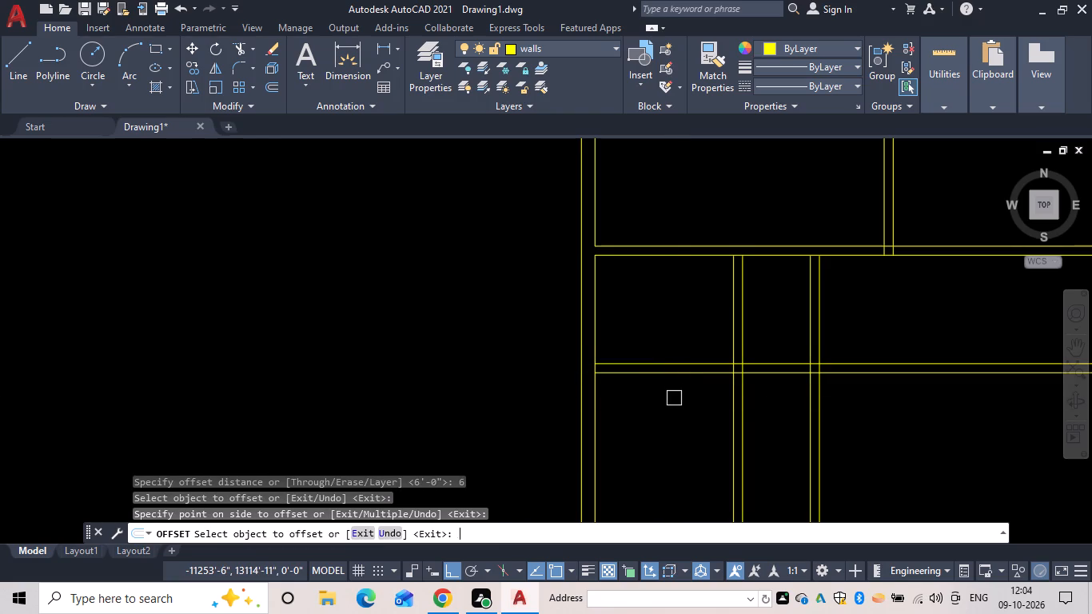
Offset the lower line of this new horizontal partition 12'8" downward.
key("space")
type("12'8\"")
key("space")
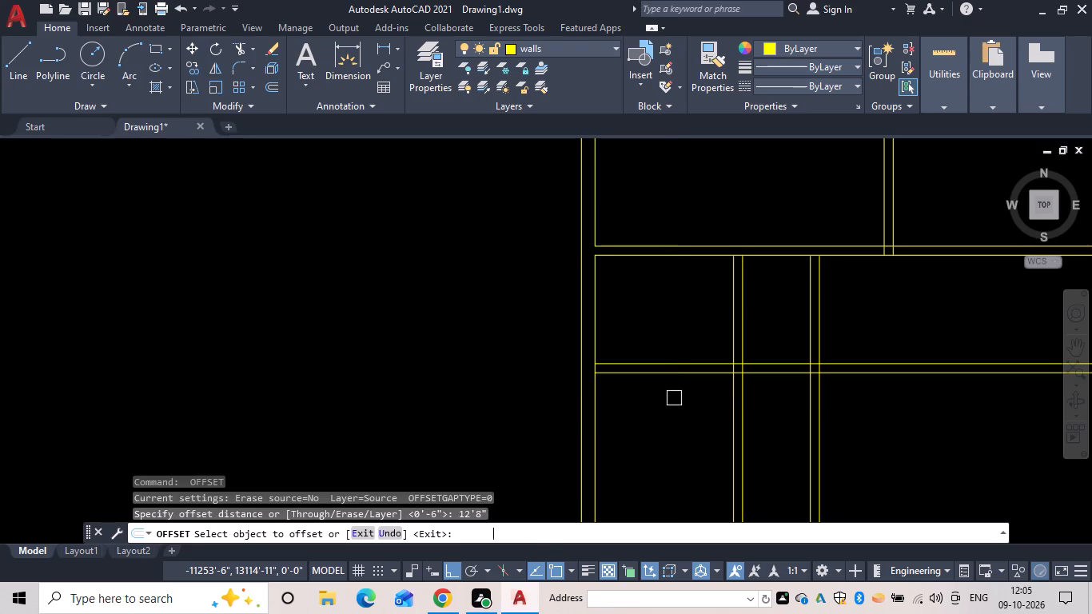
left_click_drag(676, 377, 668, 393)
scroll(660, 433, "down", 2)
middle_click_drag(660, 433, 656, 431)
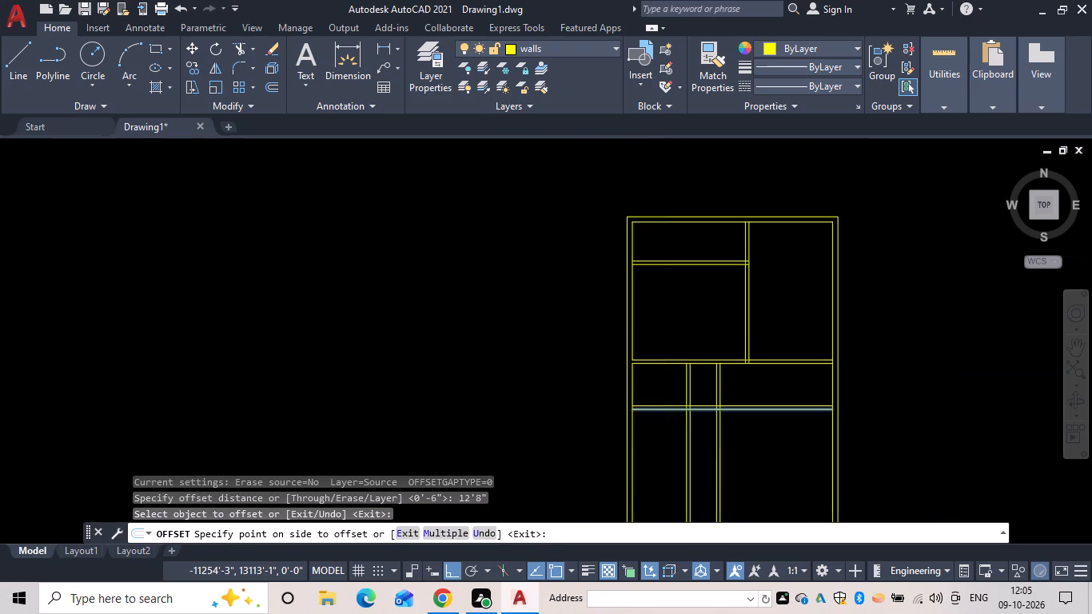
middle_click_drag(656, 431, 480, 257)
left_click(470, 290)
scroll(469, 305, "up", 2)
key("space")
Offset the newest horizontal line 6" downward for its partition thickness.
key("space")
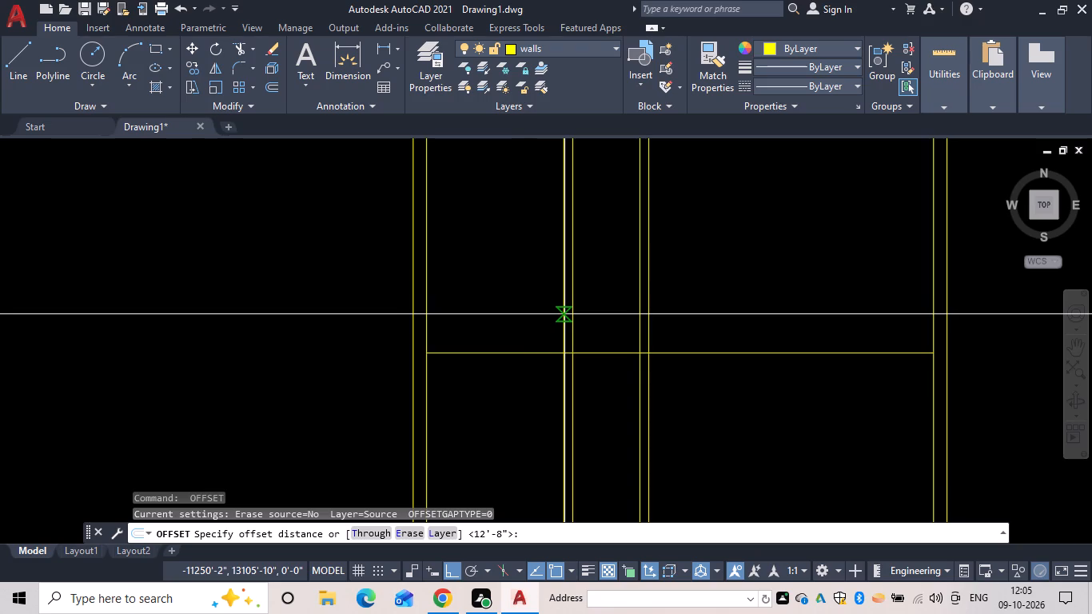
key("6")
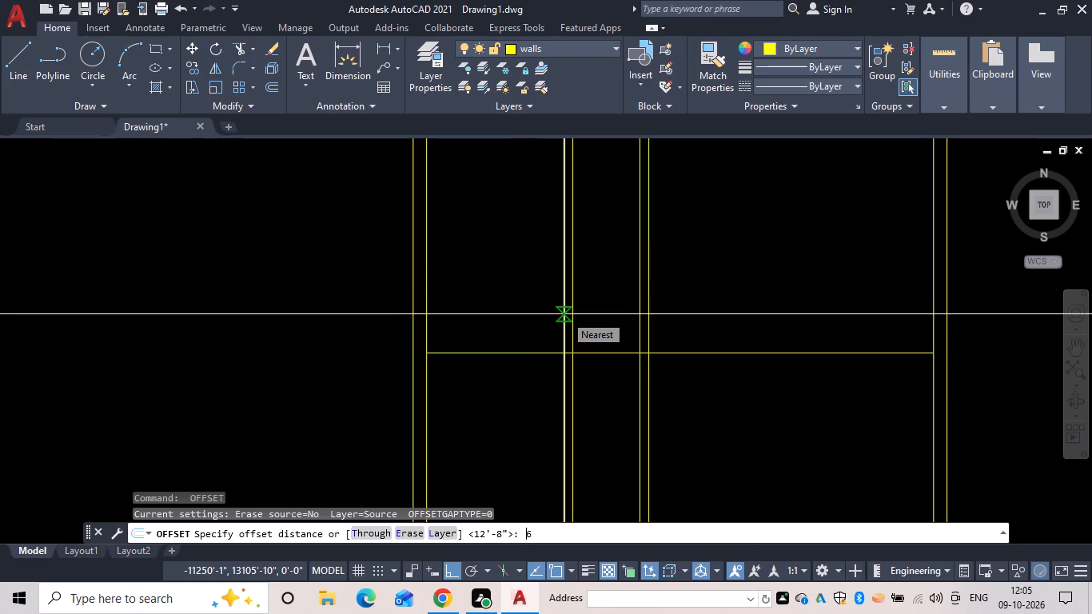
key("space")
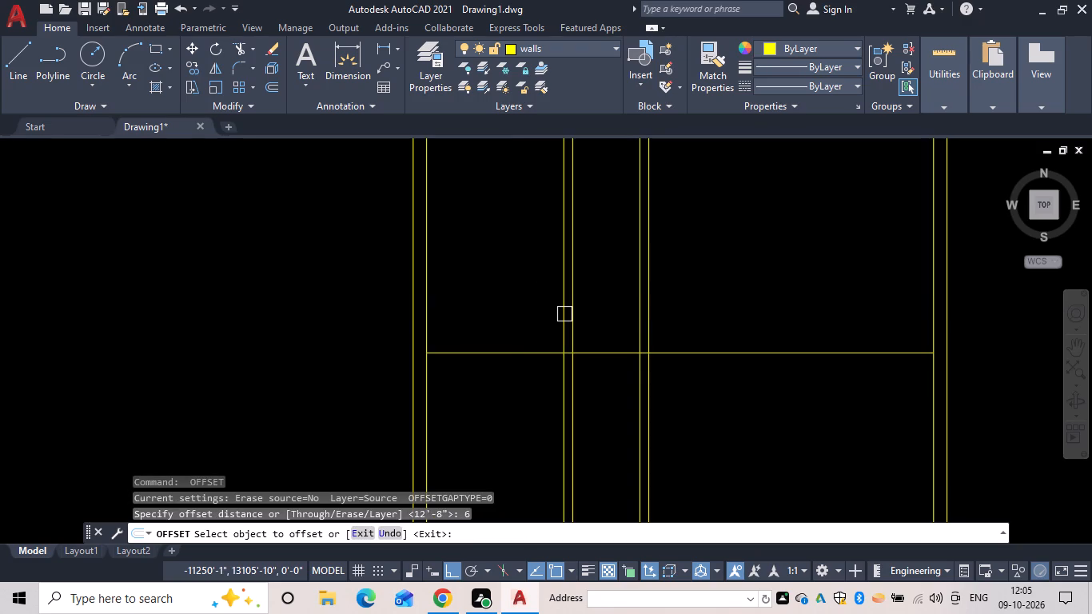
left_click(508, 348)
left_click(512, 397)
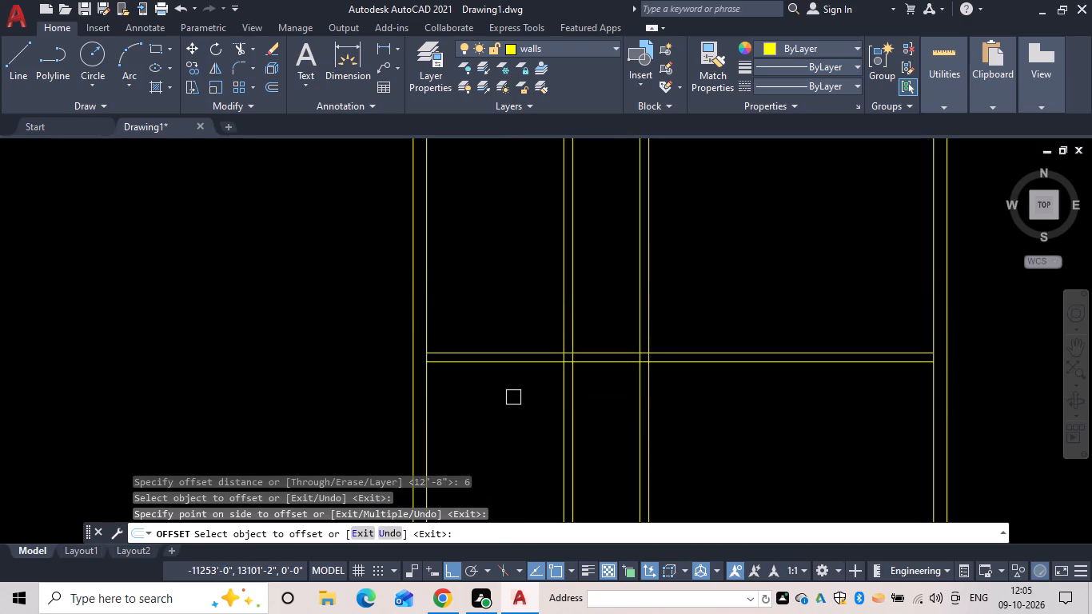
scroll(505, 405, "down", 1)
middle_click(505, 405)
key("Escape")
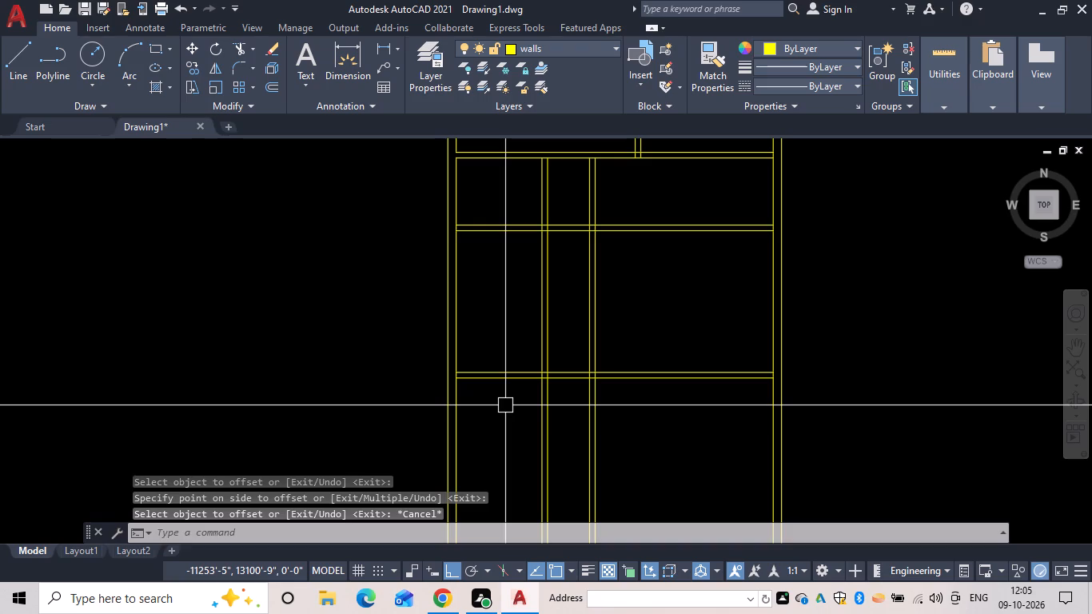
Trim both lines of the two new horizontal partitions between the second vertical partition and the right wall.
type("tr")
key("space")
left_click_drag(668, 206, 669, 212)
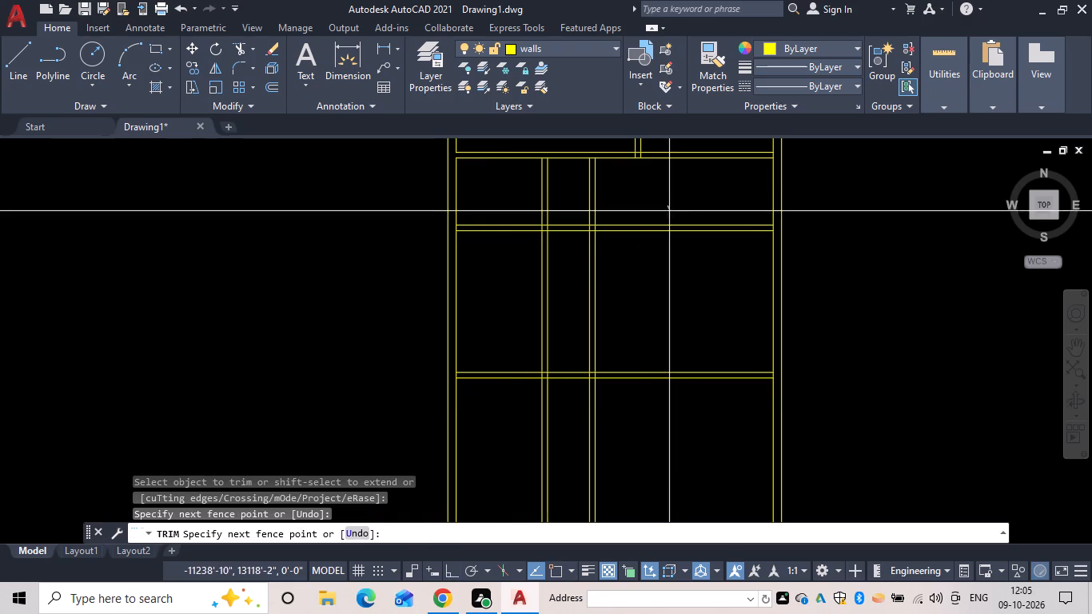
left_click_drag(669, 212, 672, 346)
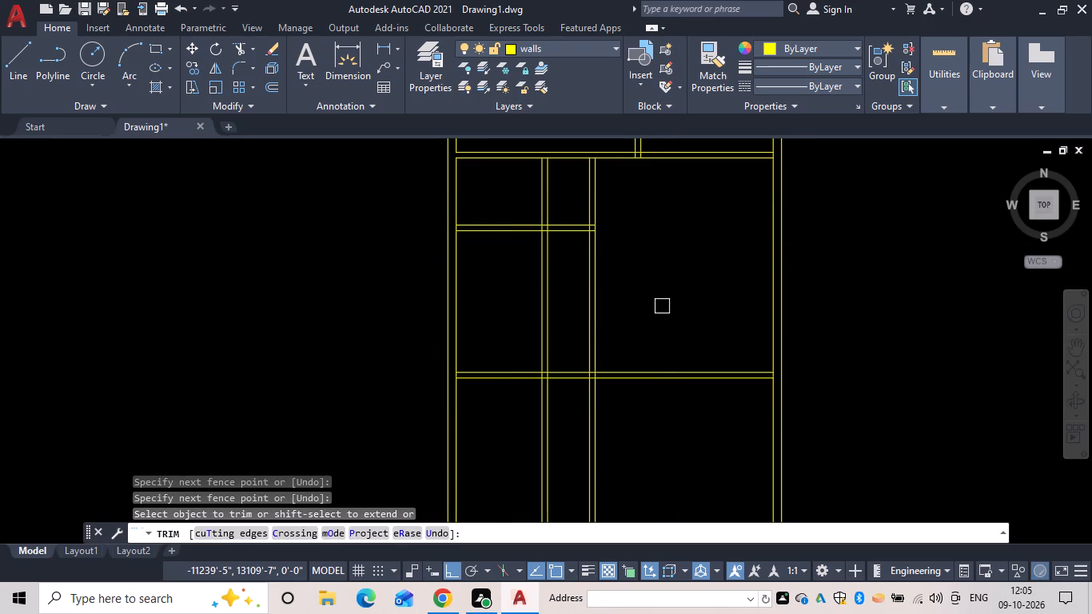
left_click_drag(667, 313, 660, 424)
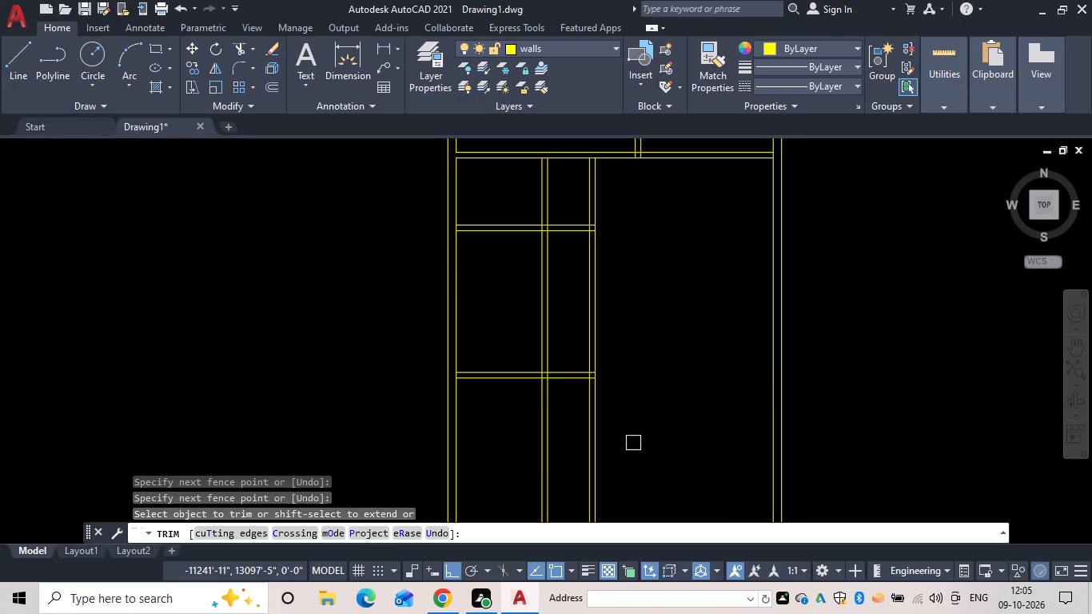
Trim both lines of the first new vertical partition between the two new horizontal partitions and below the lower one.
left_click_drag(518, 329, 566, 288)
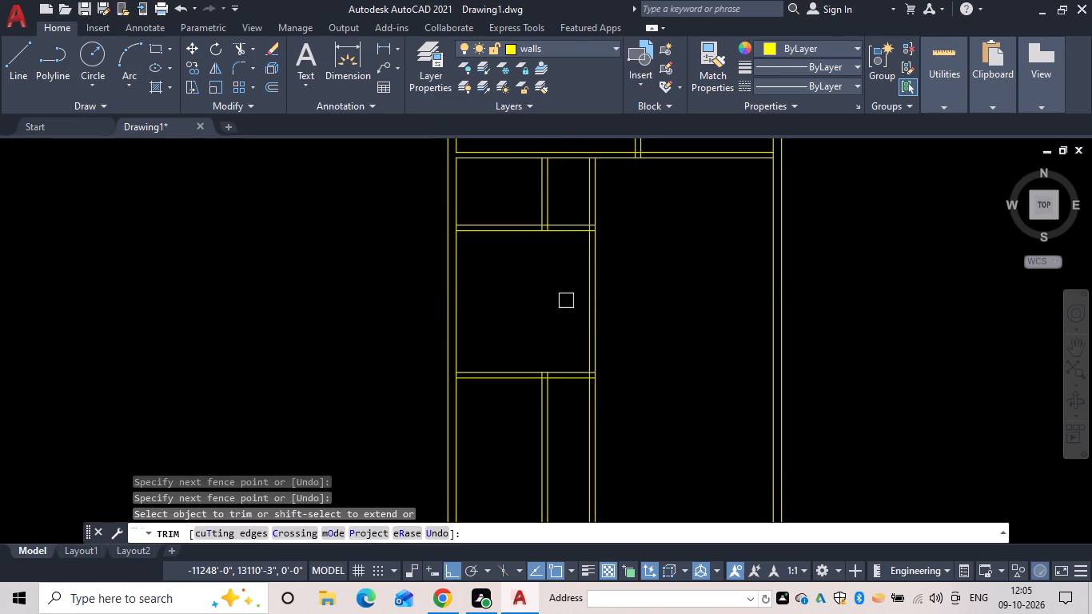
left_click_drag(526, 452, 559, 429)
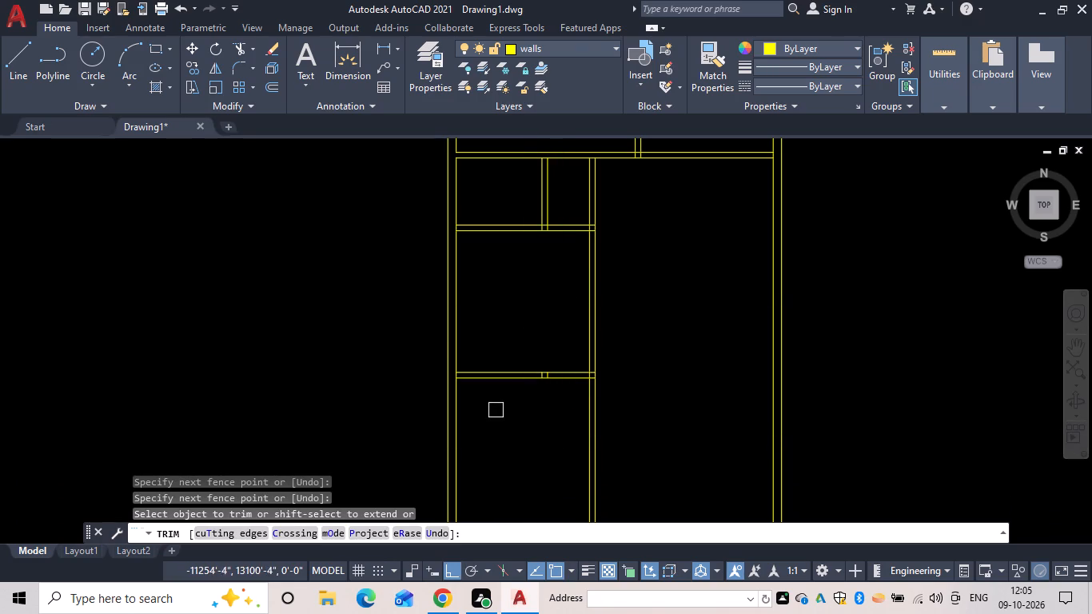
key("Escape")
Offset the lower line of the lower horizontal partition 4'7" downward.
type("of")
key("space")
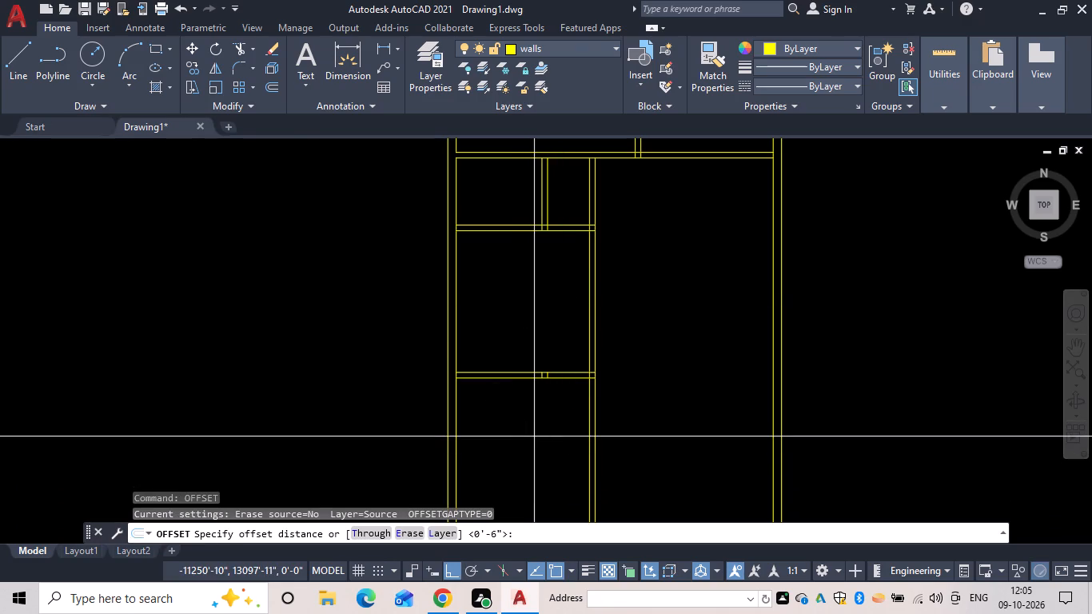
type("4'7\"")
key("space")
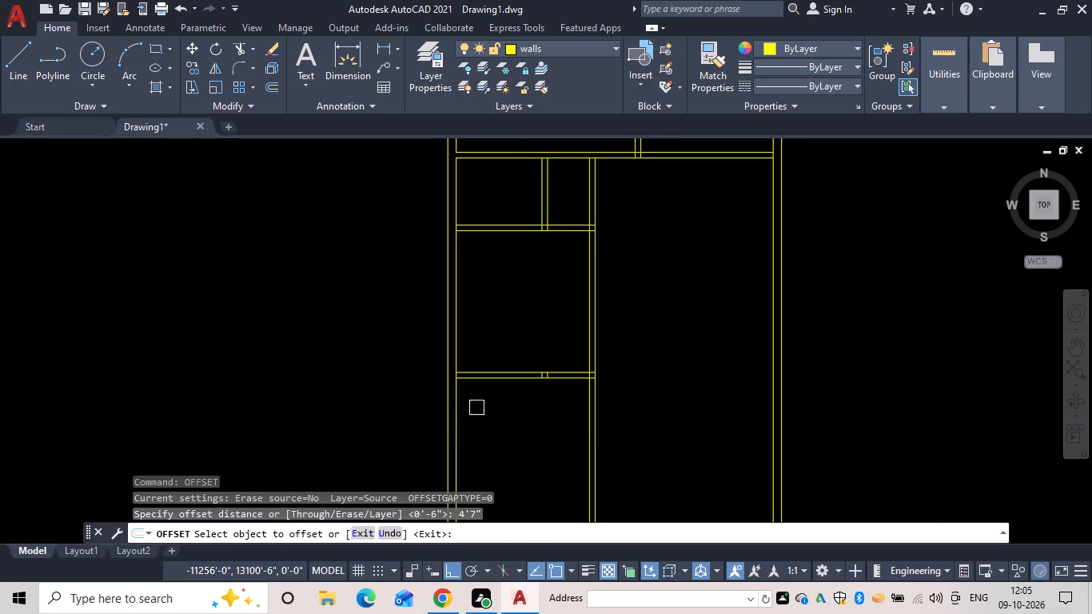
scroll(498, 397, "up", 2)
left_click_drag(505, 345, 511, 364)
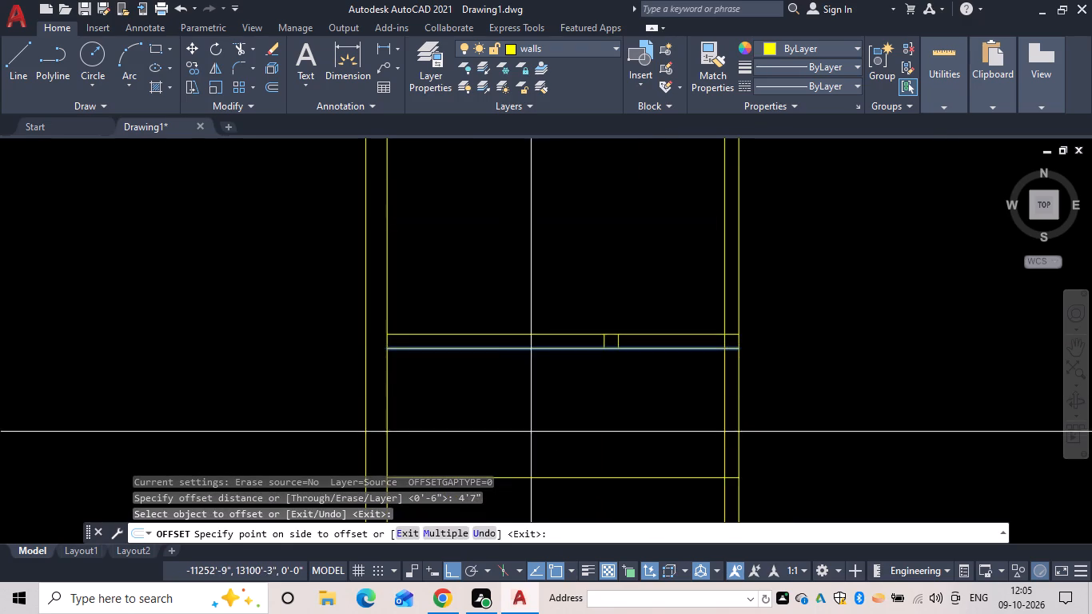
middle_click_drag(532, 436, 524, 365)
left_click(520, 404)
key("space")
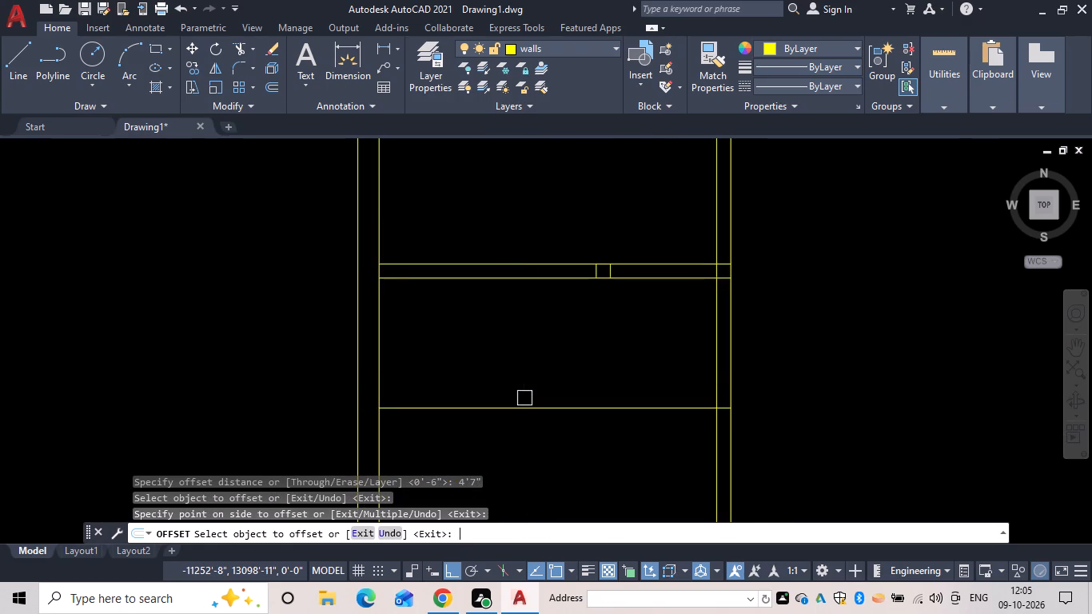
Offset the newest horizontal line 6" downward for its partition thickness.
key("space")
type("6")
key("space")
left_click(528, 405)
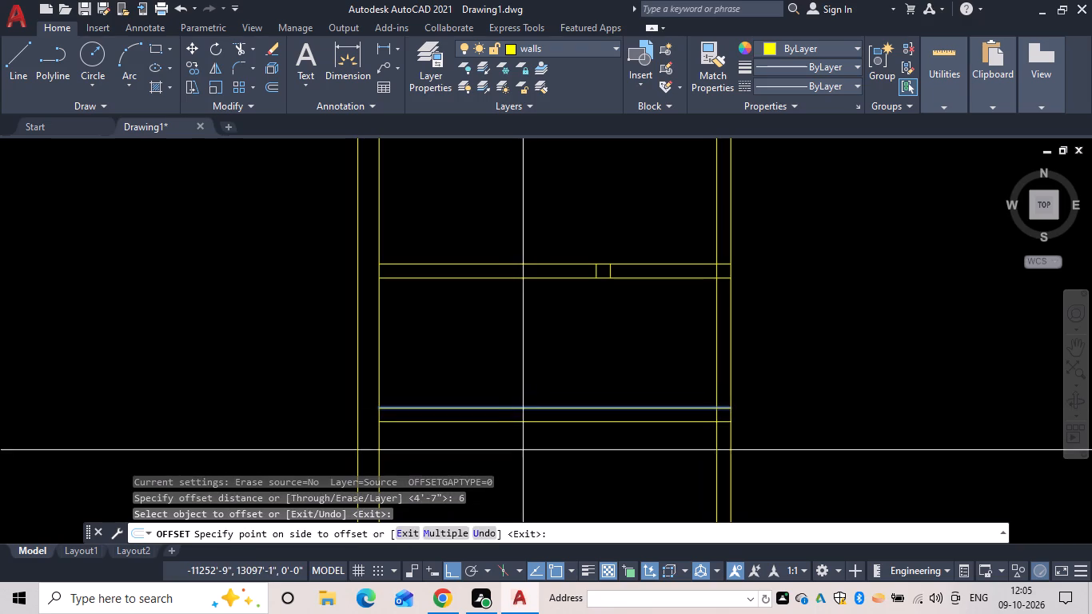
left_click(524, 457)
scroll(538, 460, "down", 1)
middle_click_drag(538, 462, 519, 426)
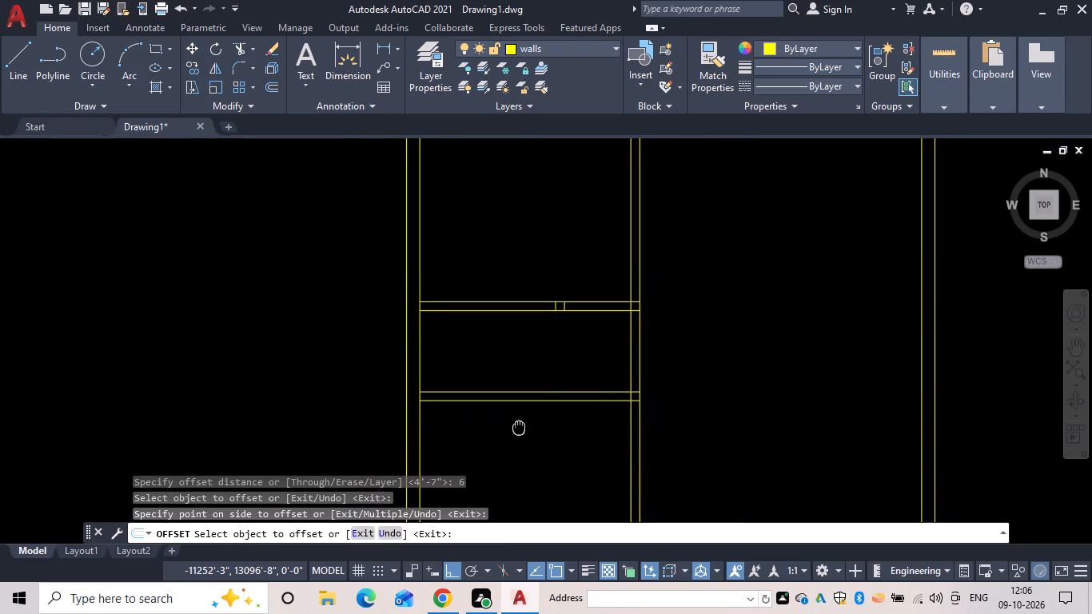
middle_click_drag(519, 426, 519, 425)
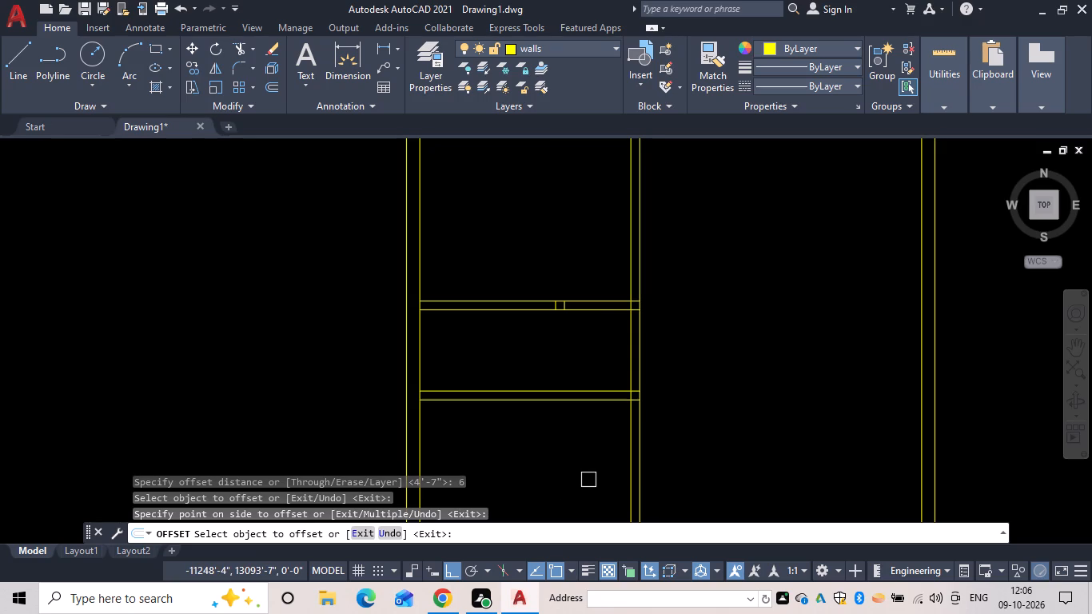
middle_click_drag(588, 480, 572, 456)
key("Escape")
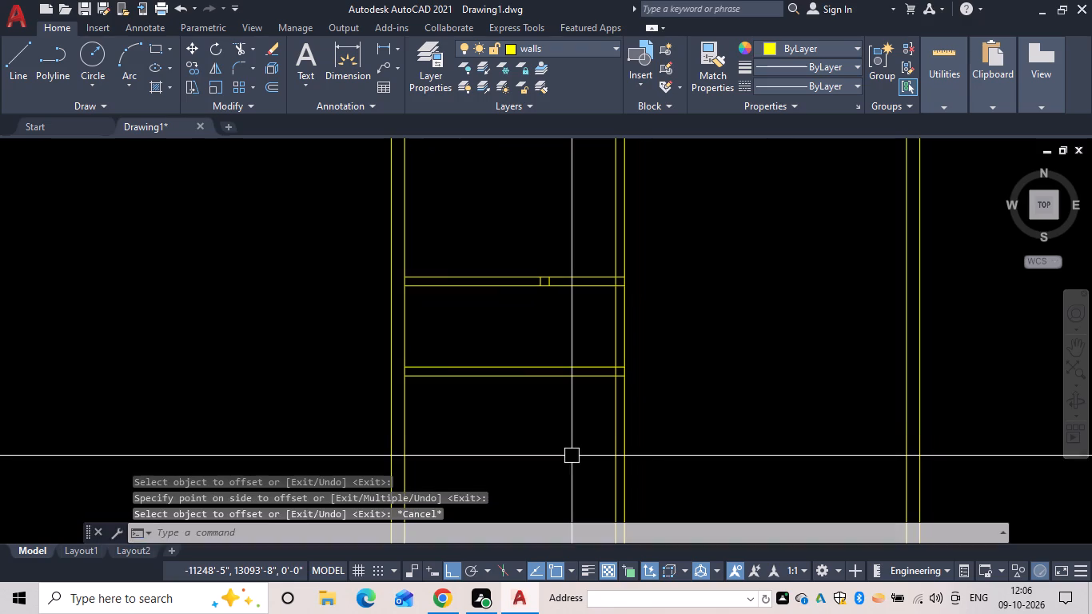
Extend the lower line of the newest horizontal partition to the outer line of the left wall.
key("e")
type("x")
key("space")
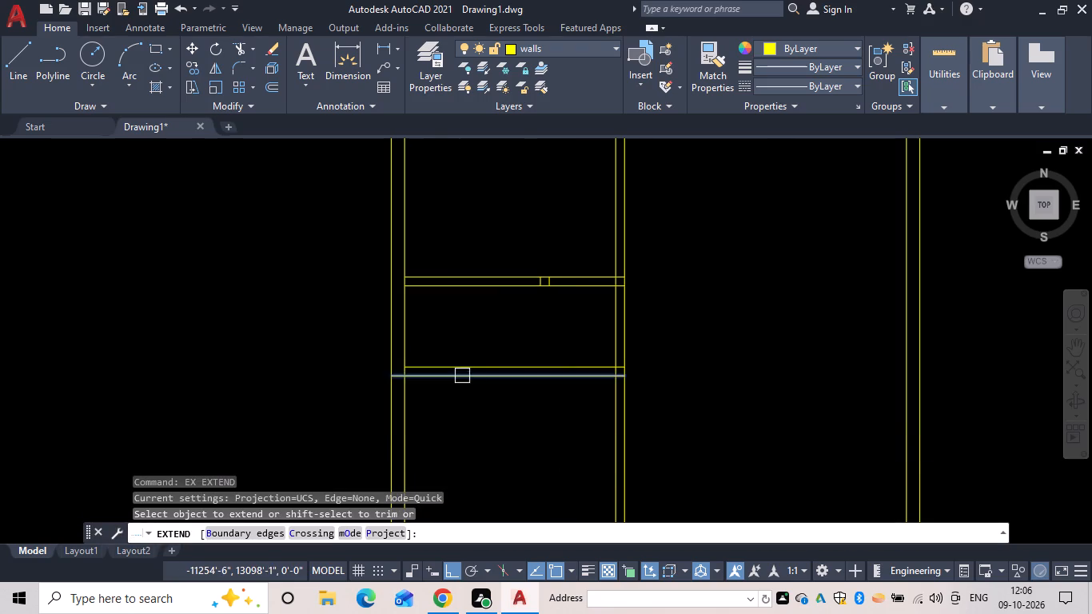
left_click(462, 376)
scroll(481, 469, "down", 1)
middle_click_drag(481, 469, 468, 439)
key("Escape")
Trim both lines of the second vertical partition below the newest horizontal partition.
type("tr")
key("space")
left_click_drag(471, 438, 578, 433)
scroll(584, 435, "down", 1)
middle_click_drag(584, 435, 570, 427)
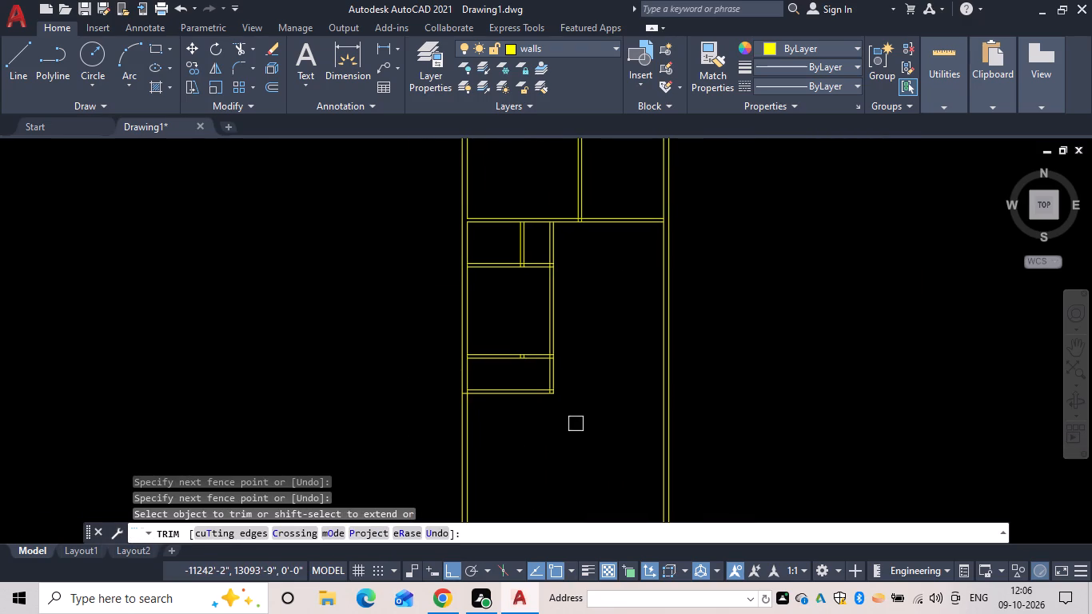
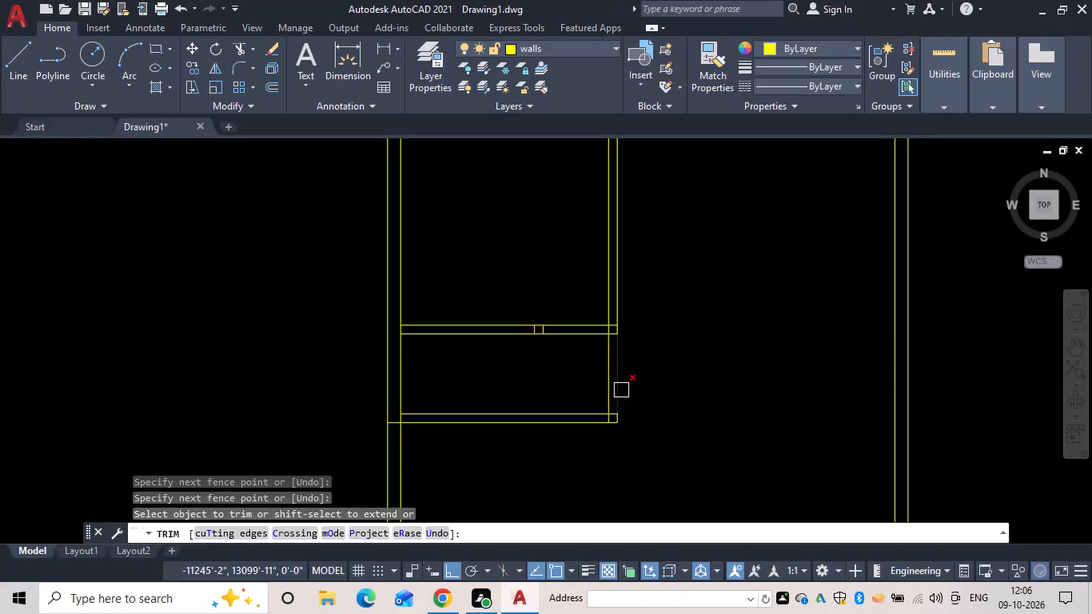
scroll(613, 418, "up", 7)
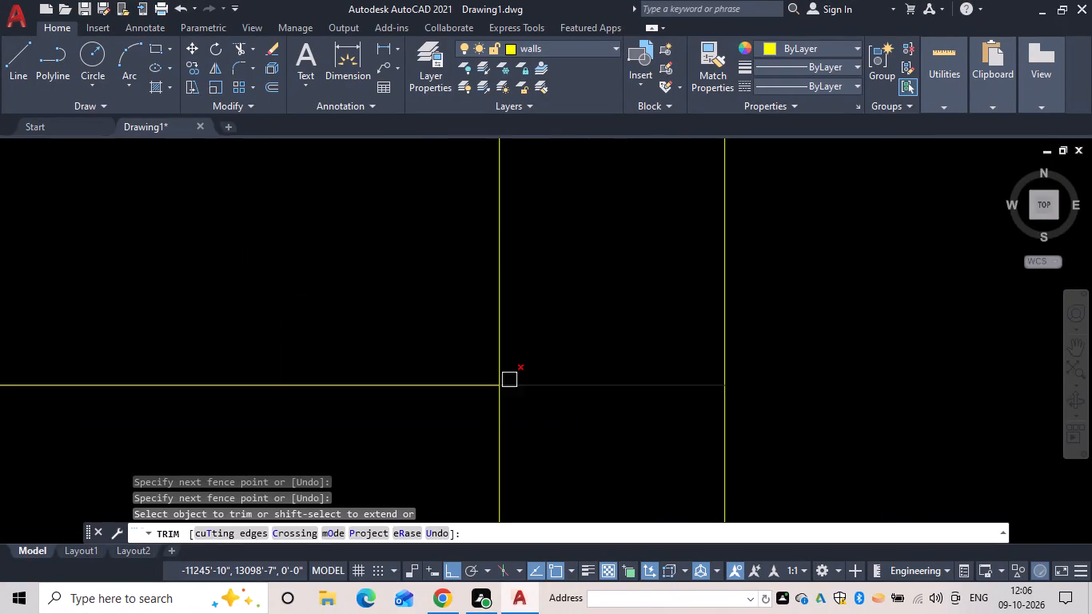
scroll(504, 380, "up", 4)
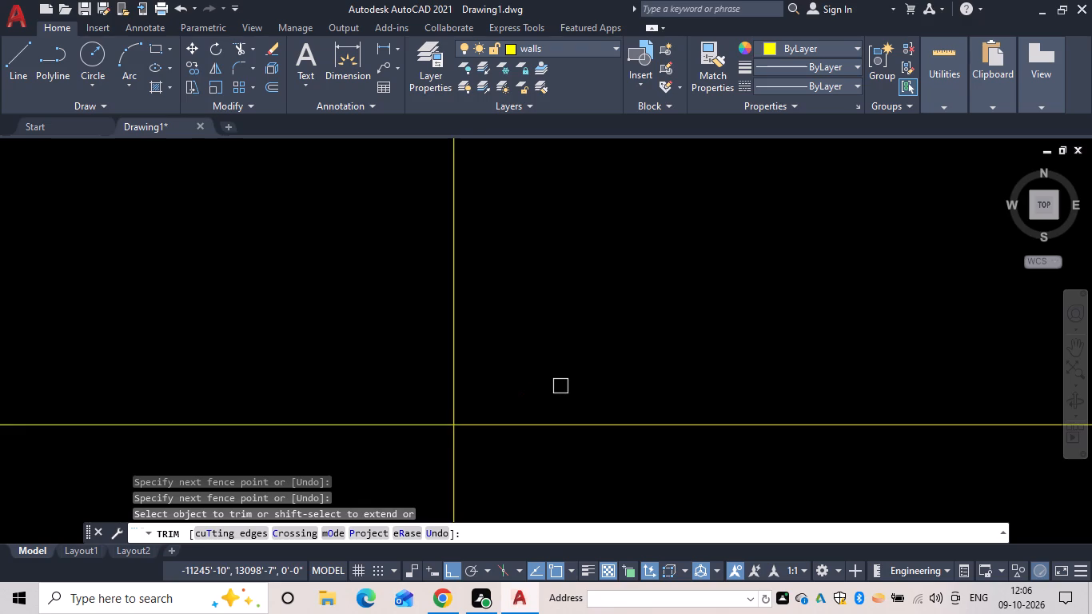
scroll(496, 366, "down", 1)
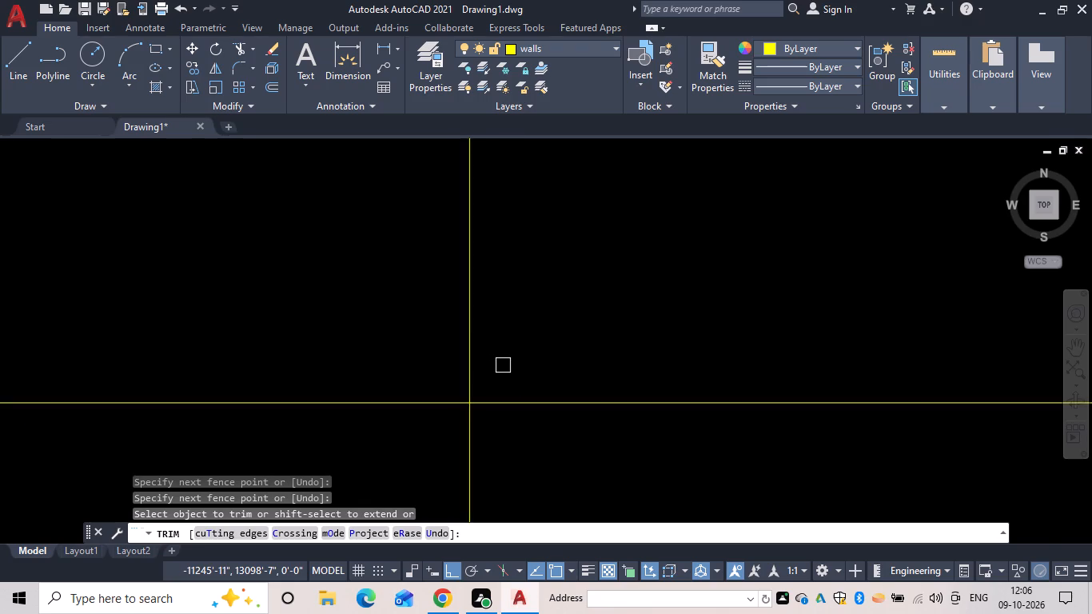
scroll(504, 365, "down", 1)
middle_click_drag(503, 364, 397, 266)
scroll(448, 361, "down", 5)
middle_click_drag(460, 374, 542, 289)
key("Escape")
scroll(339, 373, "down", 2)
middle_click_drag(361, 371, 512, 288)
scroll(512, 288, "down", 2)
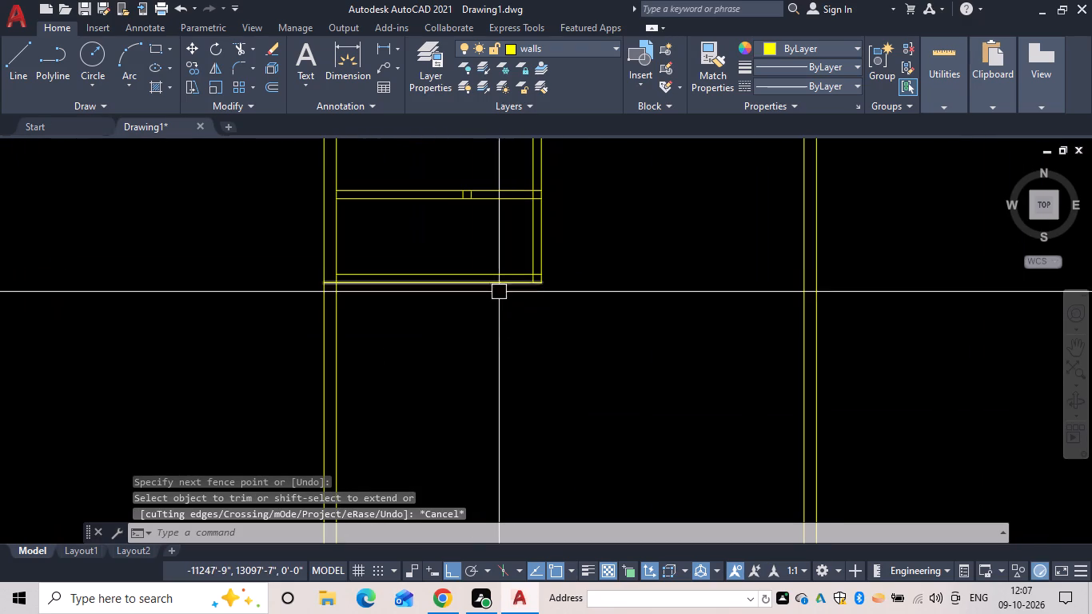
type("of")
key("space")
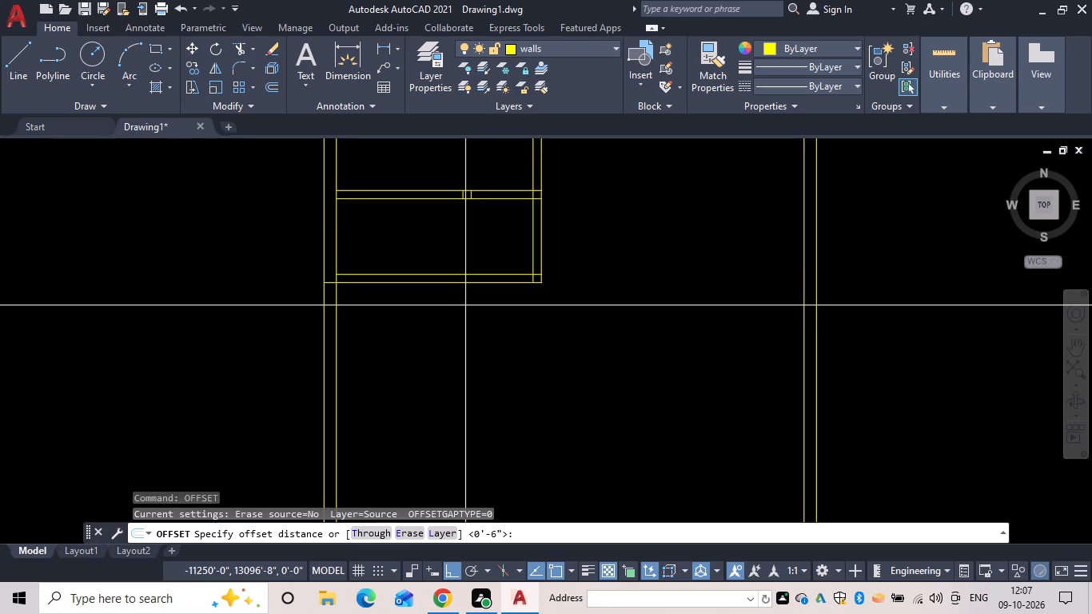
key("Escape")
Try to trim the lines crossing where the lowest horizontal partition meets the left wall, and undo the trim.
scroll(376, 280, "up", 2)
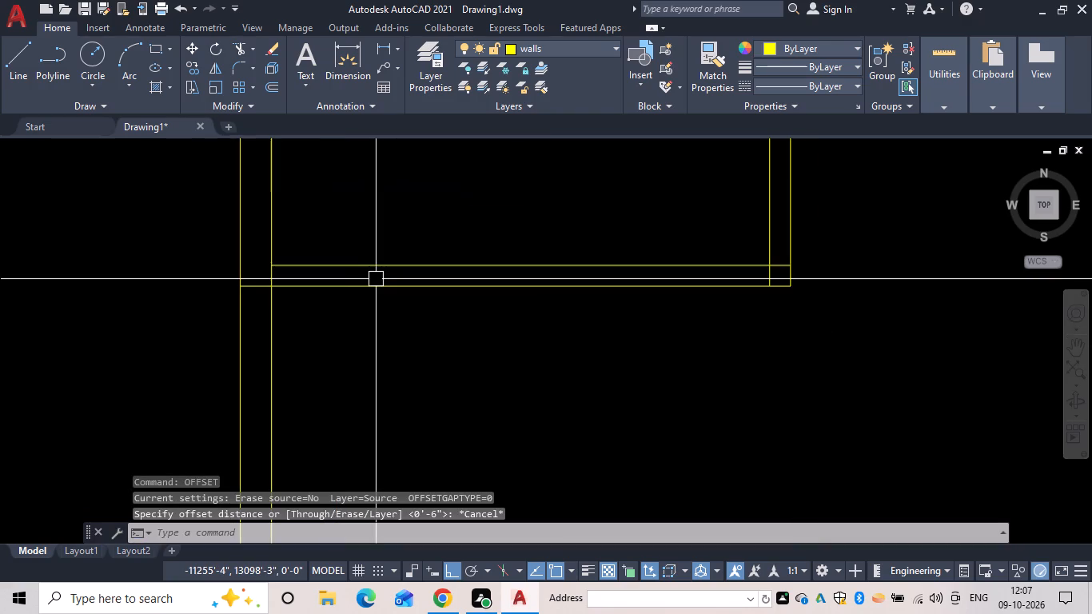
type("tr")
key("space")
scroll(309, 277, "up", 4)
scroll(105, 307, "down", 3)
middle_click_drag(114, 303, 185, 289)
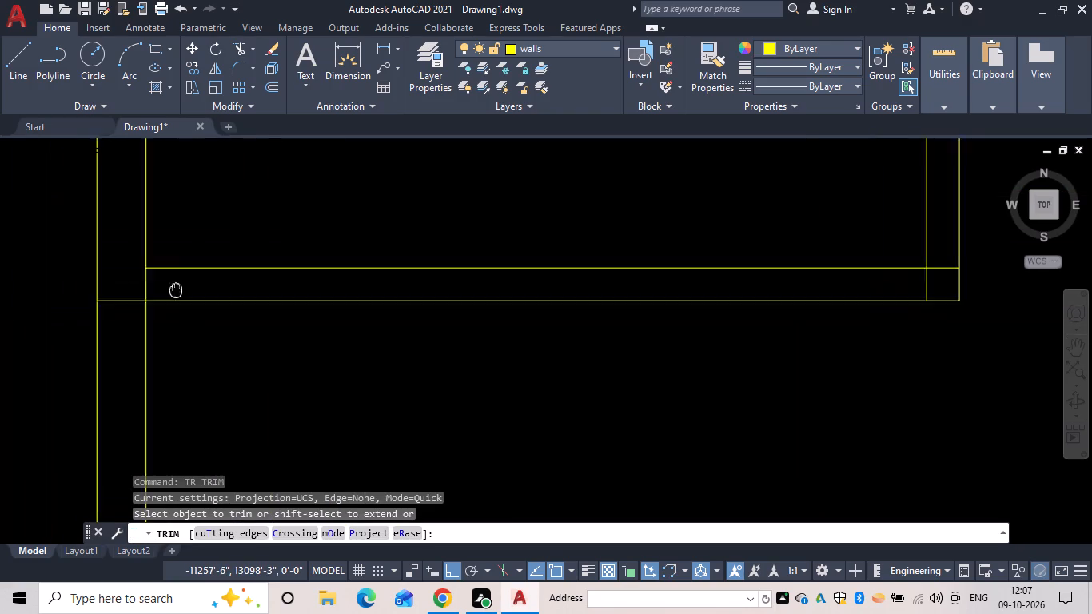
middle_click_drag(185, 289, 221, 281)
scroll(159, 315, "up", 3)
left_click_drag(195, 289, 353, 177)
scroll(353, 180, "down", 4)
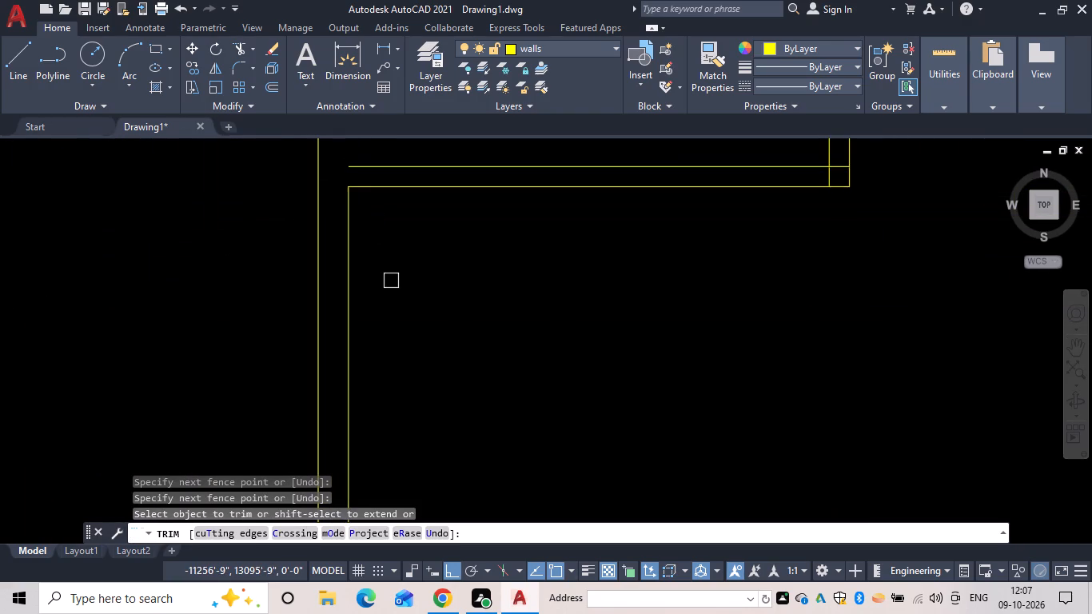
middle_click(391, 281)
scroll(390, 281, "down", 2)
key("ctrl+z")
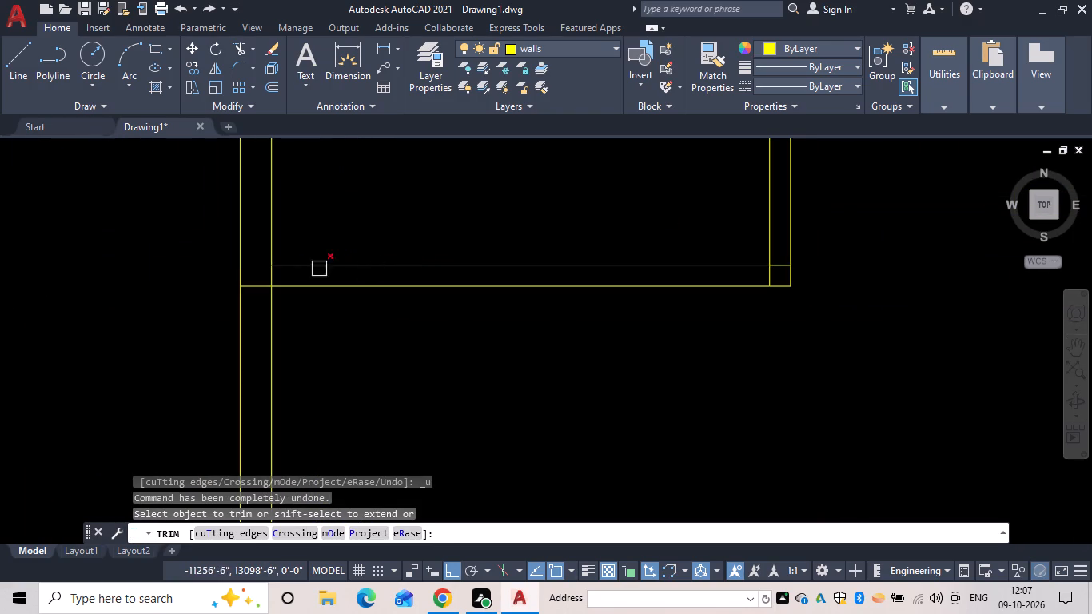
Trim the left wall's inner line between the lowest horizontal partition's lines and the partition line stub inside the wall.
scroll(268, 279, "up", 4)
left_click(289, 264)
left_click(269, 269)
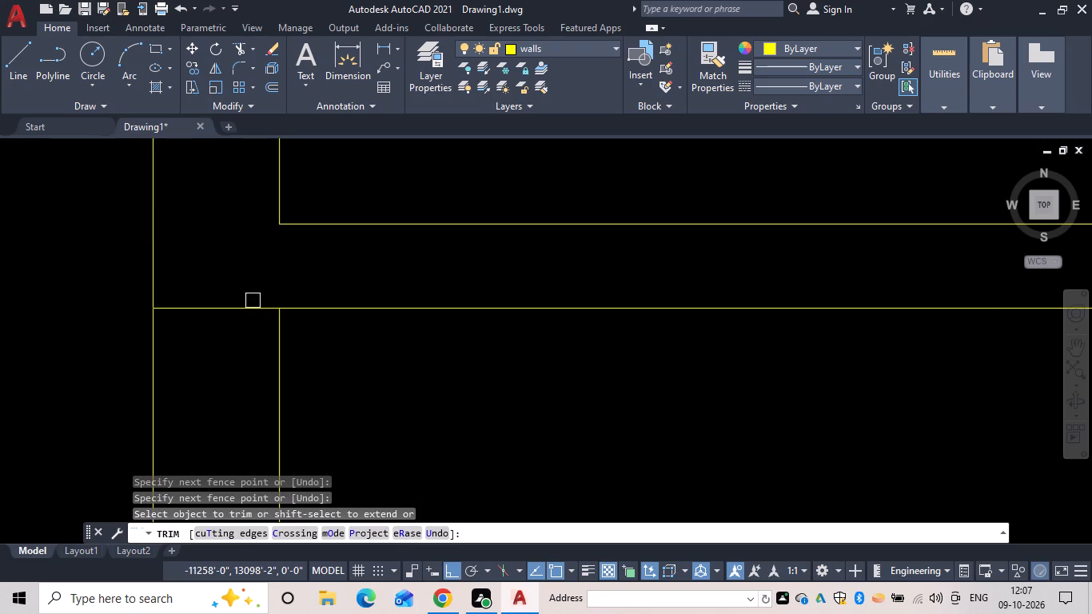
left_click(253, 305)
scroll(265, 307, "down", 4)
middle_click_drag(267, 307, 313, 317)
key("Escape")
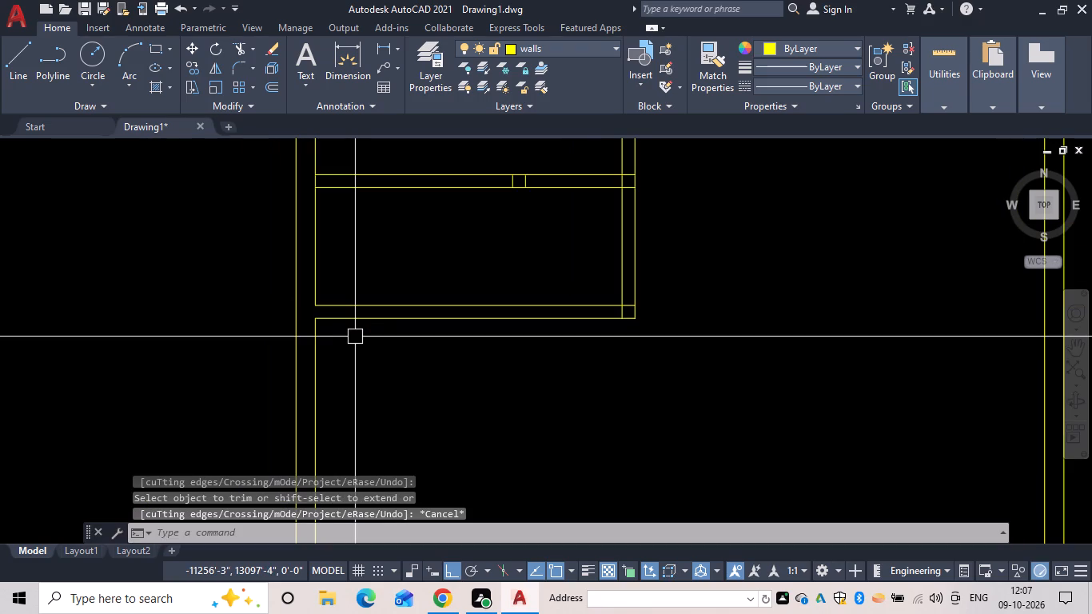
Offset the left wall's inner line below the lowest horizontal partition 5'11" to the right.
type("of")
key("space")
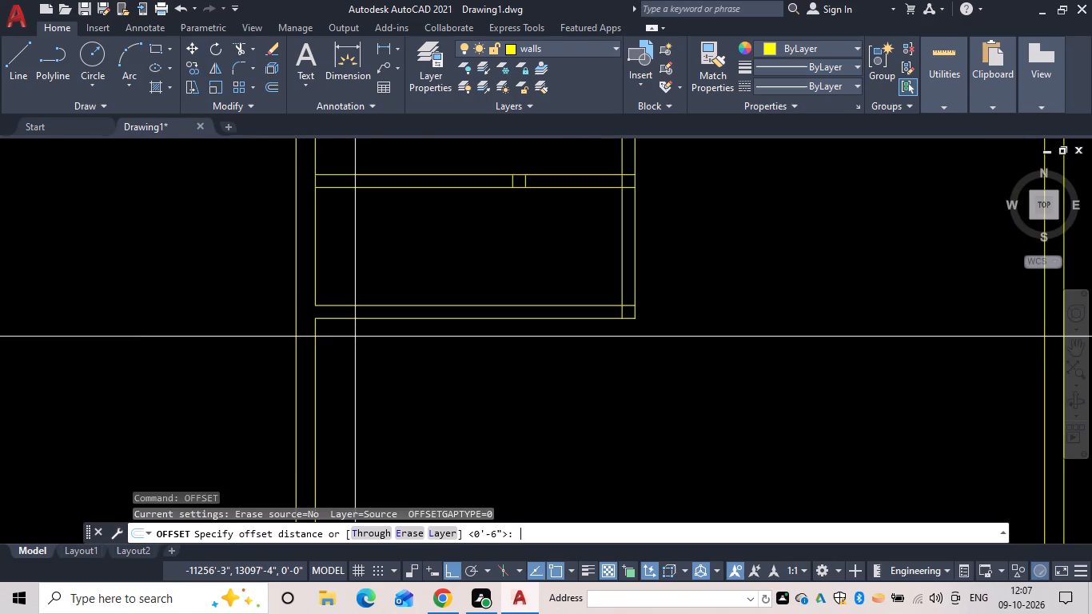
type("5'11")
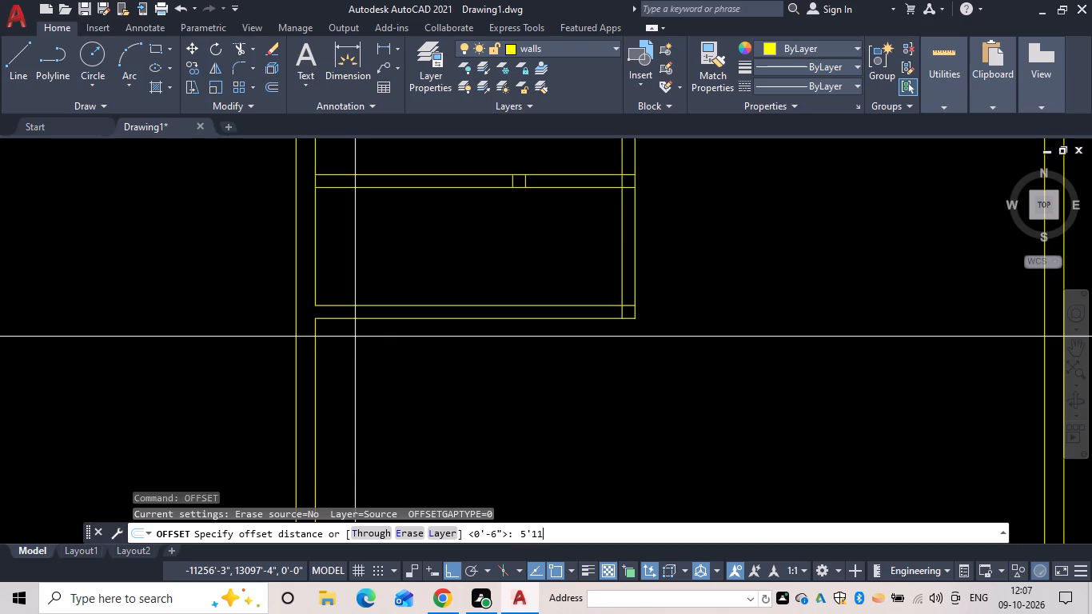
type("\"")
key("space")
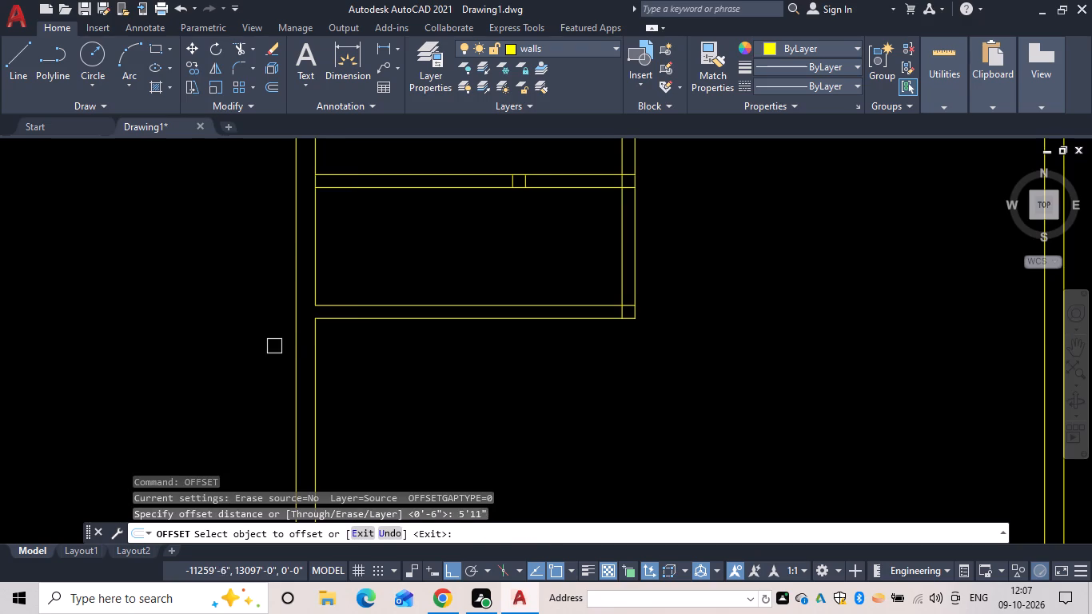
left_click_drag(319, 335, 330, 341)
left_click(461, 358)
key("space")
Offset the new vertical line 6" to the right for its partition thickness.
key("space")
key("6")
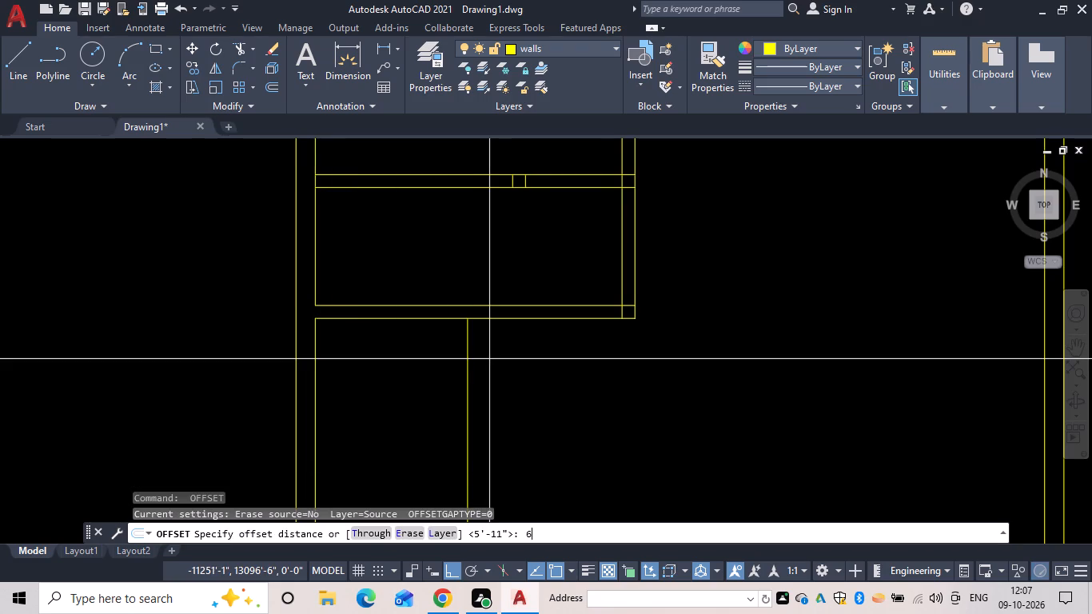
key("space")
left_click(475, 371)
left_click_drag(471, 371, 488, 371)
left_click(521, 371)
key("space")
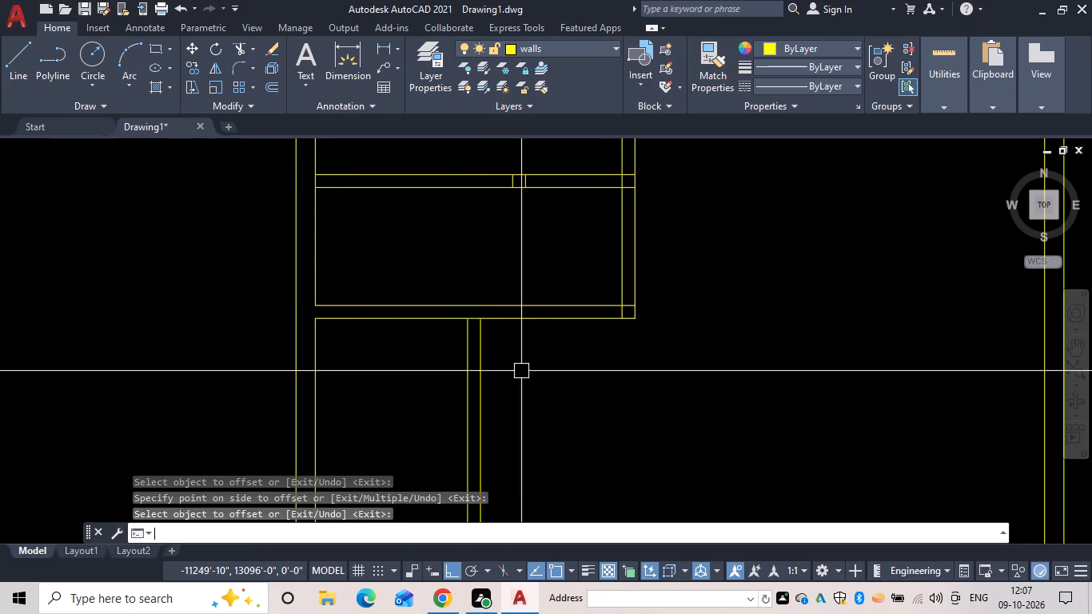
Offset the lower line of the lowest horizontal partition 4'11" downward.
key("space")
type("4'11\"")
key("space")
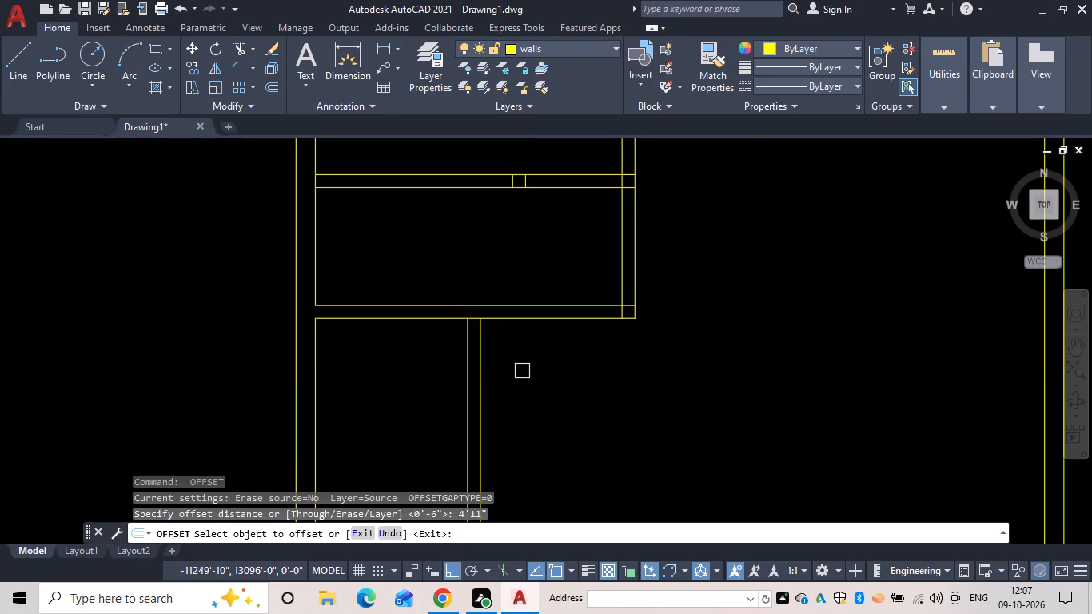
left_click(518, 321)
left_click(554, 380)
key("space")
Offset the new horizontal line 6" downward for its partition thickness.
key("space")
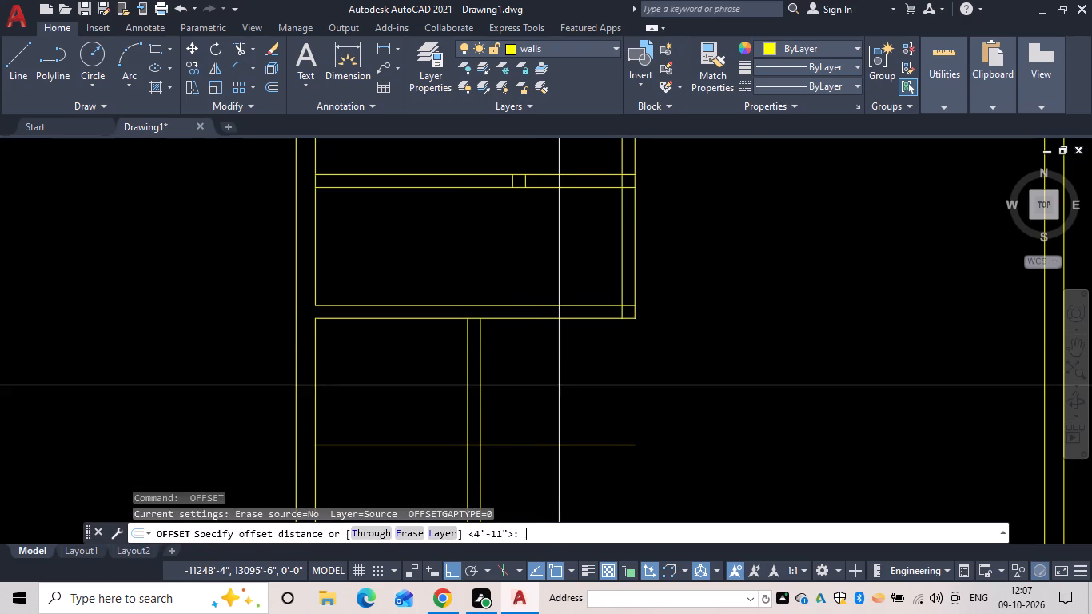
type("6")
key("space")
left_click(575, 450)
left_click(576, 496)
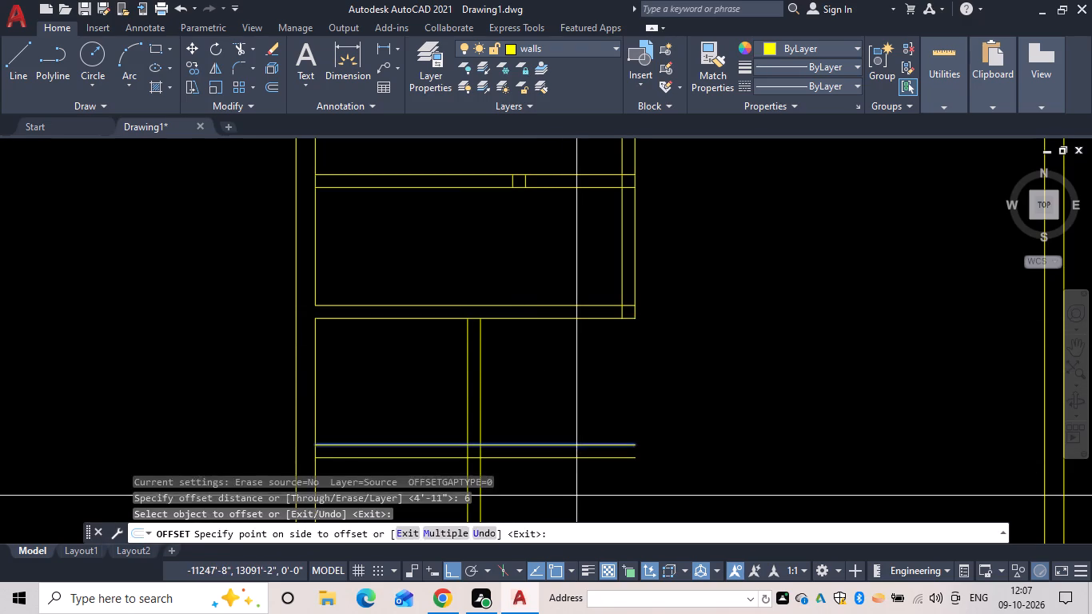
key("Escape")
Trim the new horizontal partition lines beyond the short vertical partition, and the vertical partition lines below the horizontal one.
type("tr")
key("space")
left_click_drag(580, 492, 584, 448)
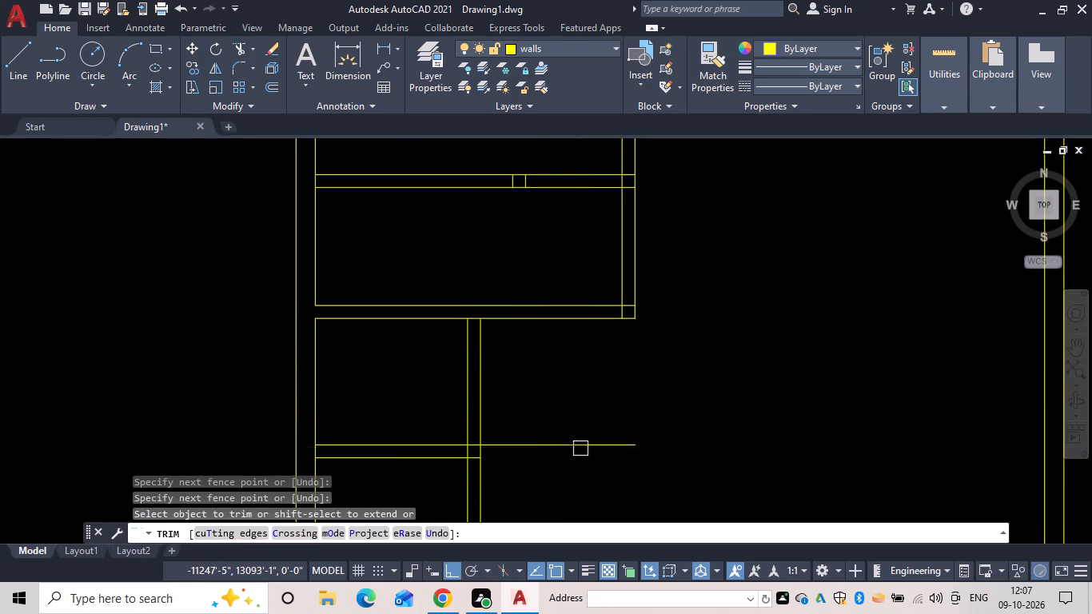
scroll(565, 459, "down", 1)
middle_click_drag(565, 459, 564, 407)
left_click(572, 397)
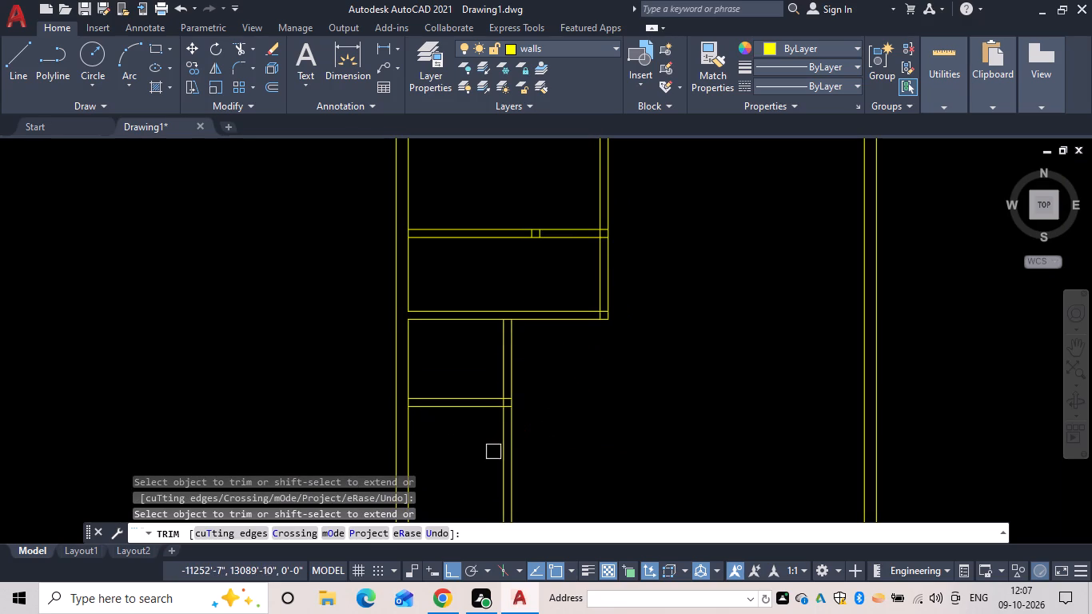
middle_click_drag(472, 461, 464, 374)
left_click_drag(455, 390, 530, 345)
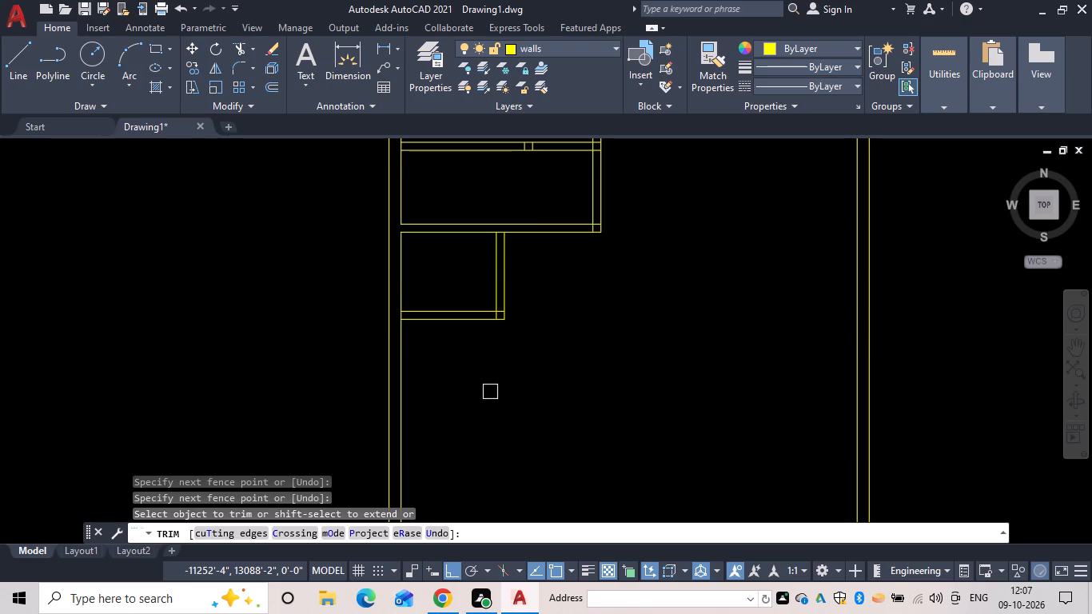
Trim the left wall's inner line between the two lines of the newest horizontal partition.
scroll(411, 301, "up", 3)
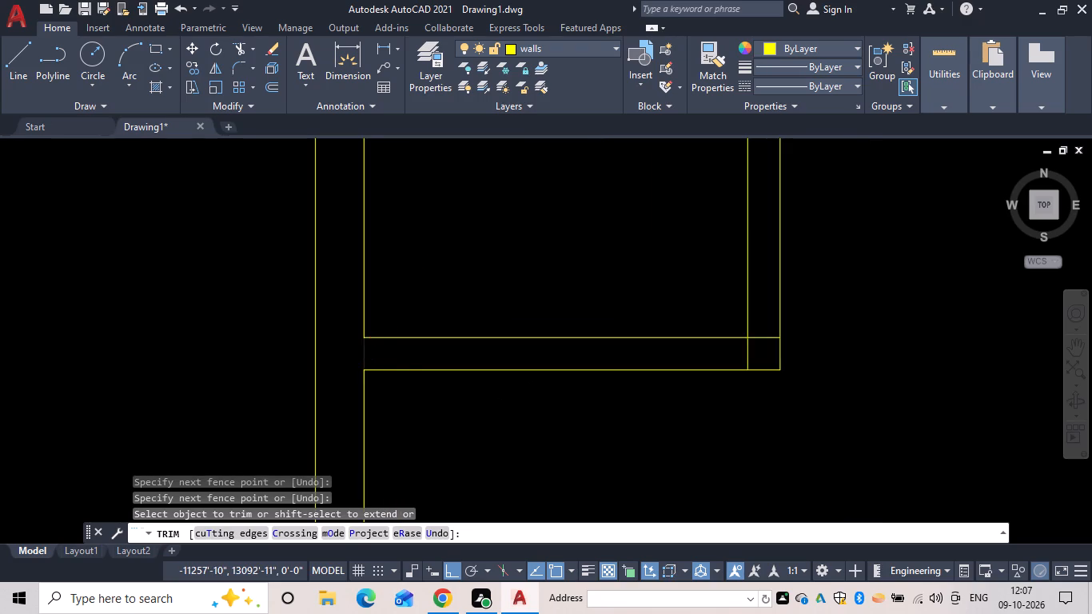
left_click(362, 352)
scroll(403, 357, "down", 3)
middle_click(403, 357)
key("Escape")
Offset the left wall's inner line below the newest horizontal partition 9'11" to the right.
type("of")
key("space")
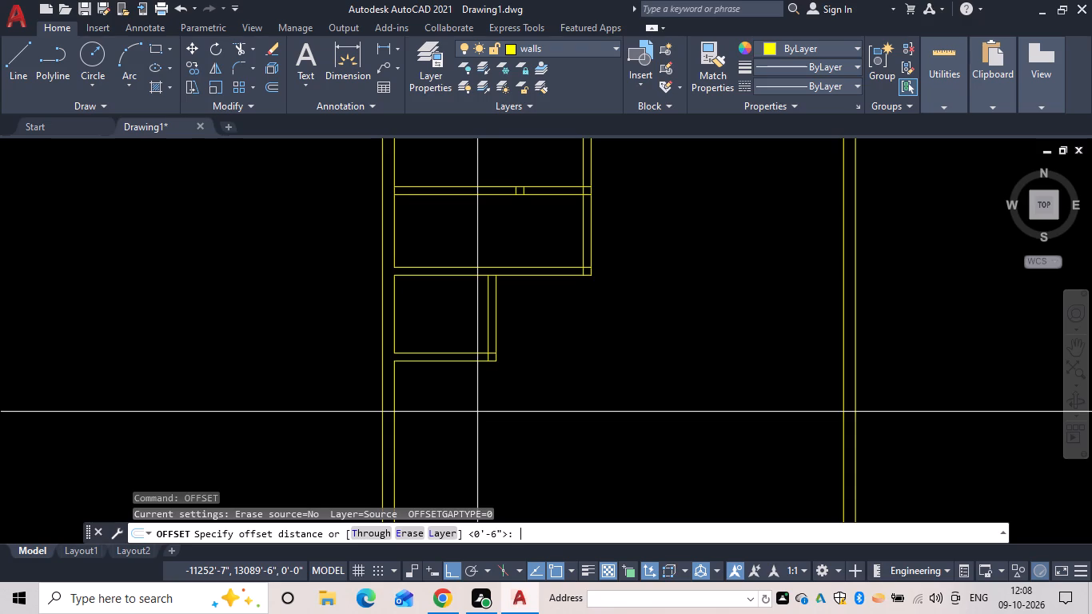
type("9'11")
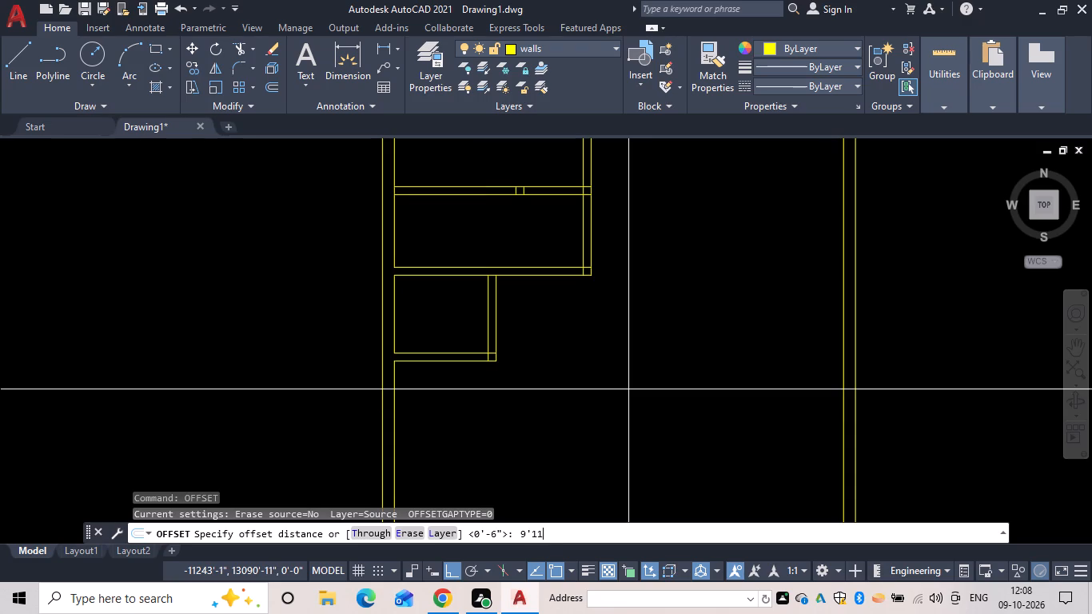
key("shift+quotedbl")
key("space")
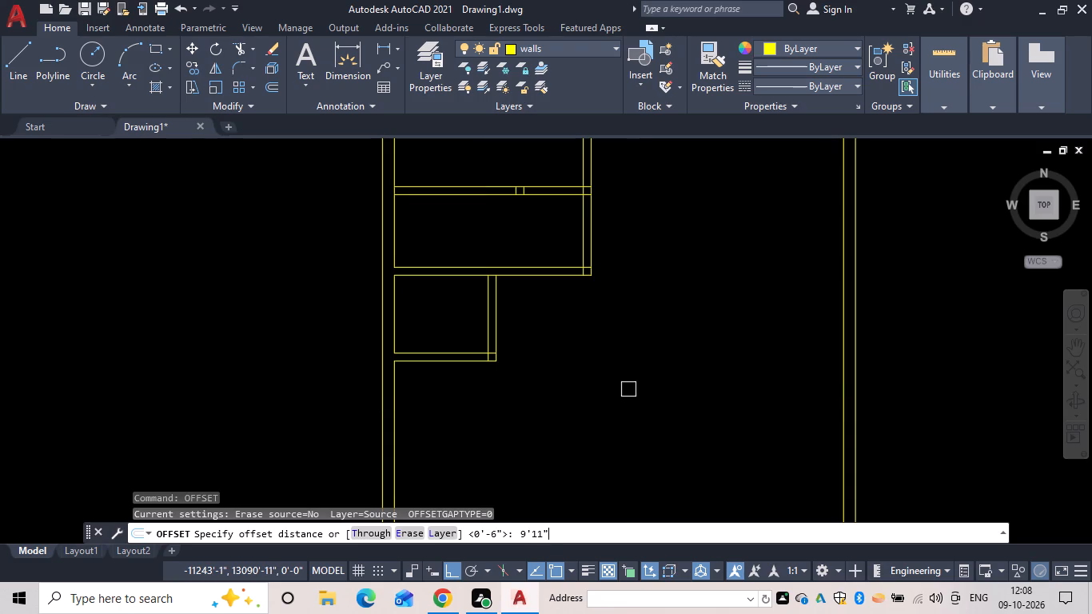
left_click_drag(399, 386, 409, 388)
left_click(537, 402)
key("space")
Offset the new vertical line 6" to the right for its partition thickness.
key("space")
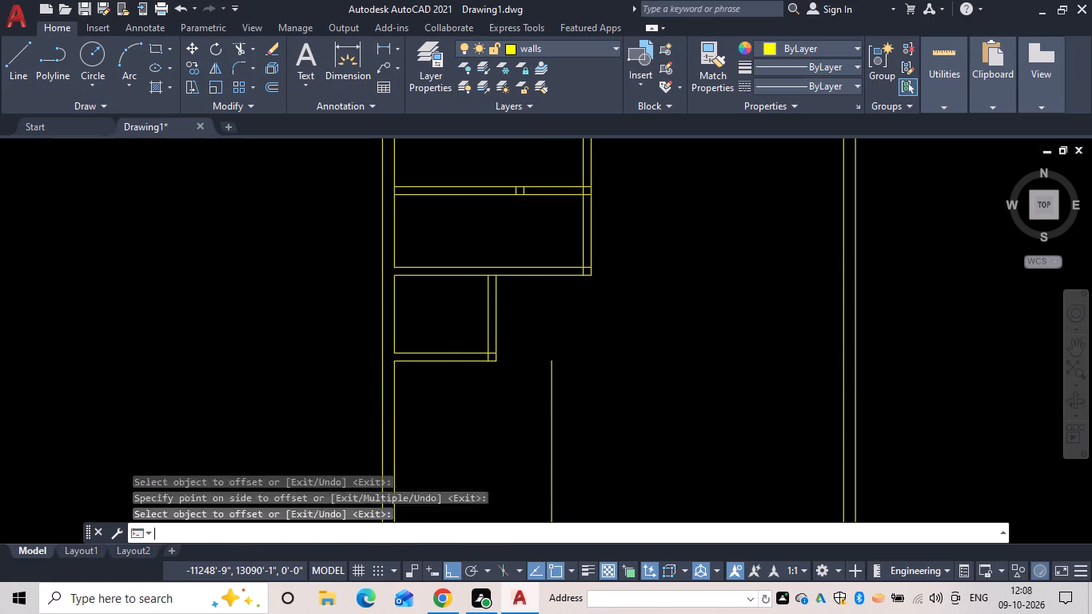
key("6")
key("space")
left_click(554, 398)
left_click(588, 397)
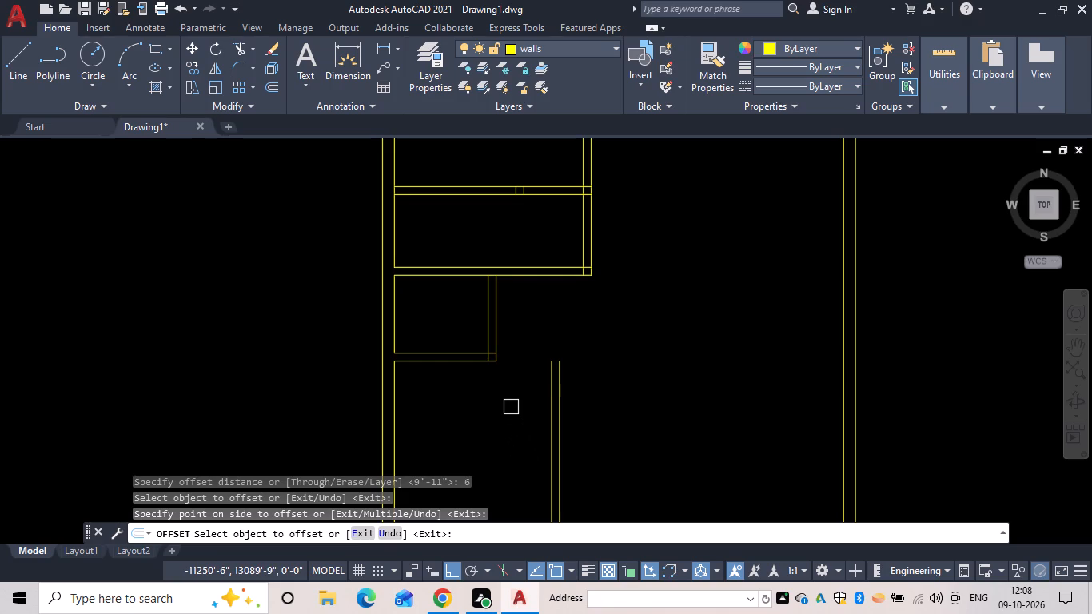
key("space")
Offset the lower line of the newest horizontal partition 12'1" downward.
key("space")
type("12'1\"")
key("space")
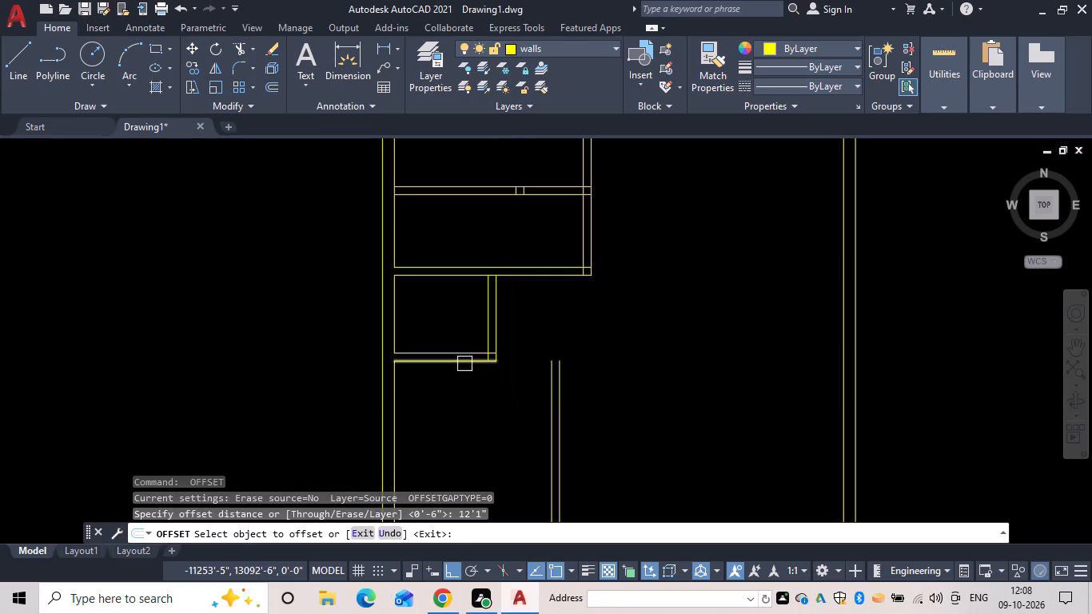
left_click_drag(464, 364, 464, 379)
left_click(474, 428)
middle_click_drag(480, 433, 455, 290)
key("space")
Offset the new horizontal line 9" downward for its wall thickness.
key("space")
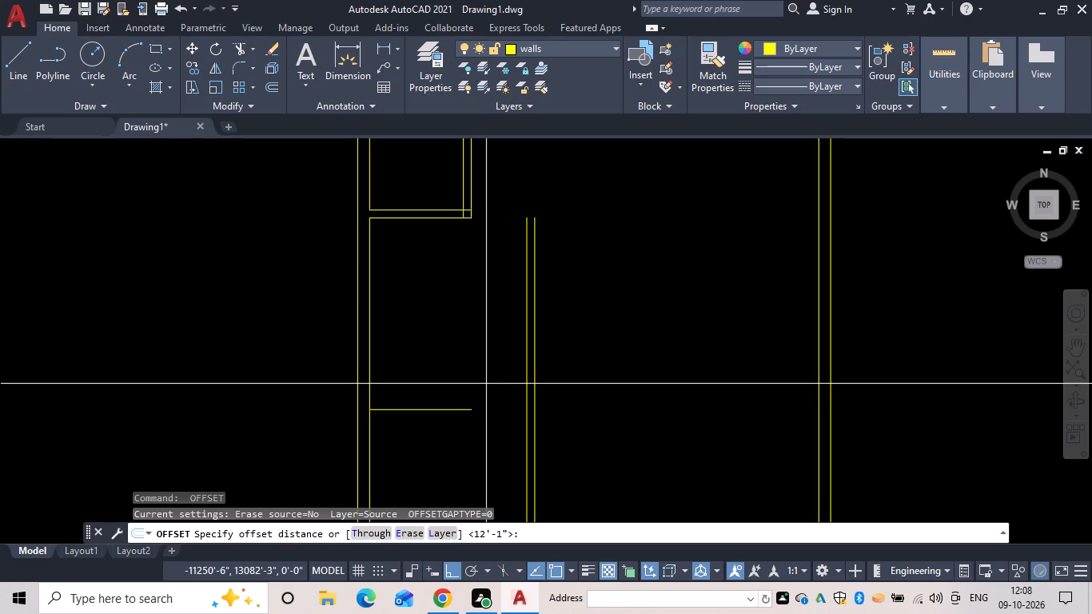
type("9")
key("space")
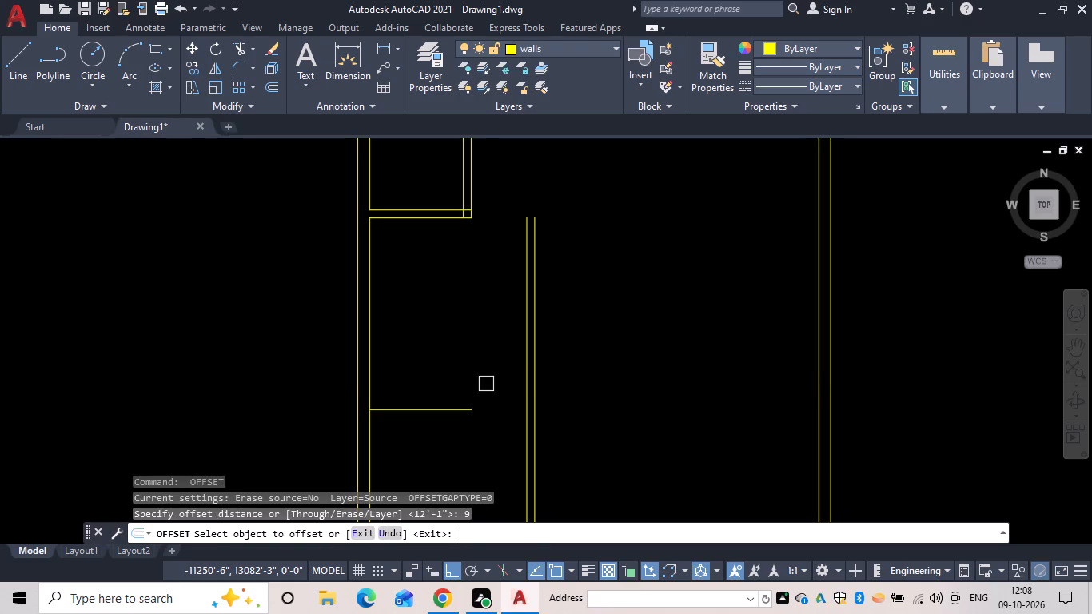
left_click_drag(469, 413, 465, 430)
left_click(464, 455)
middle_click_drag(457, 445, 448, 394)
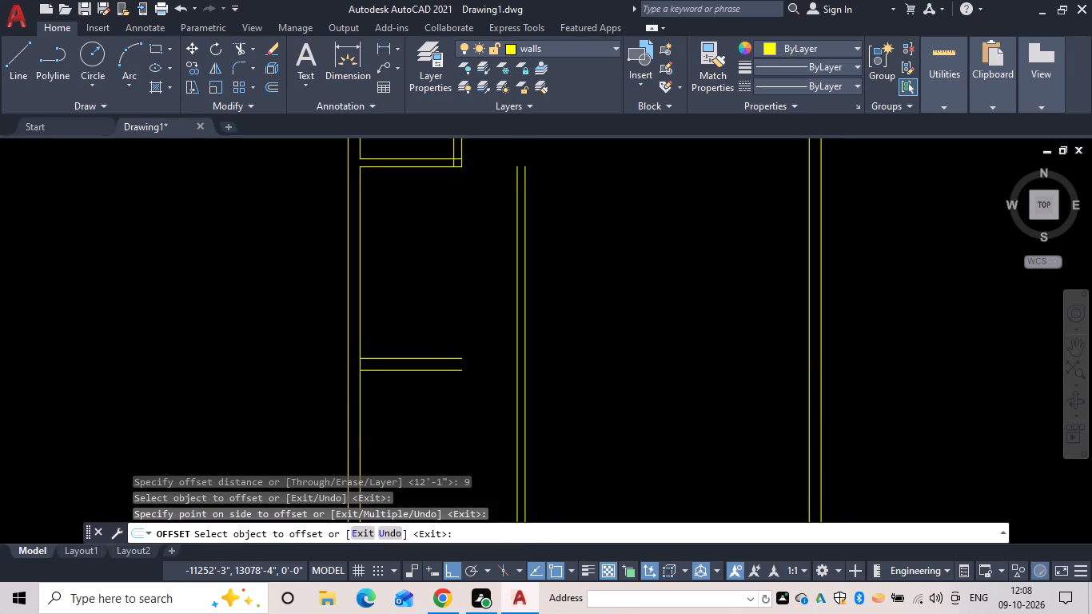
key("Escape")
Extend both lines of the new 9" horizontal wall to the outer line of the new vertical partition.
type("ex")
key("space")
left_click_drag(446, 392, 442, 327)
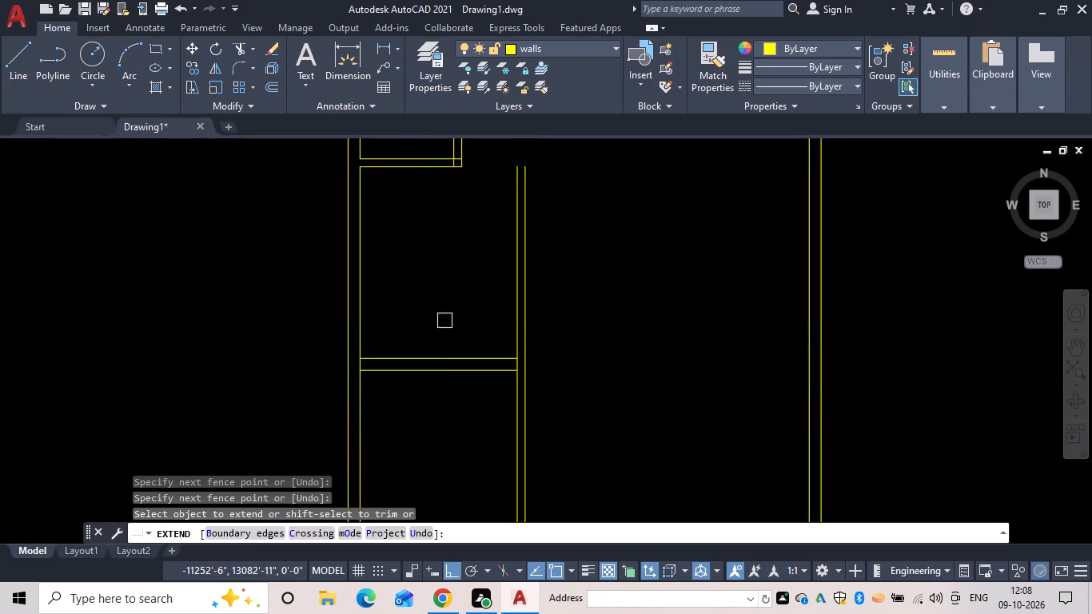
left_click_drag(445, 320, 446, 425)
Extend the horizontal partition's upper line to the right outer wall and its lower line to the new vertical partition's outer line.
left_click(432, 153)
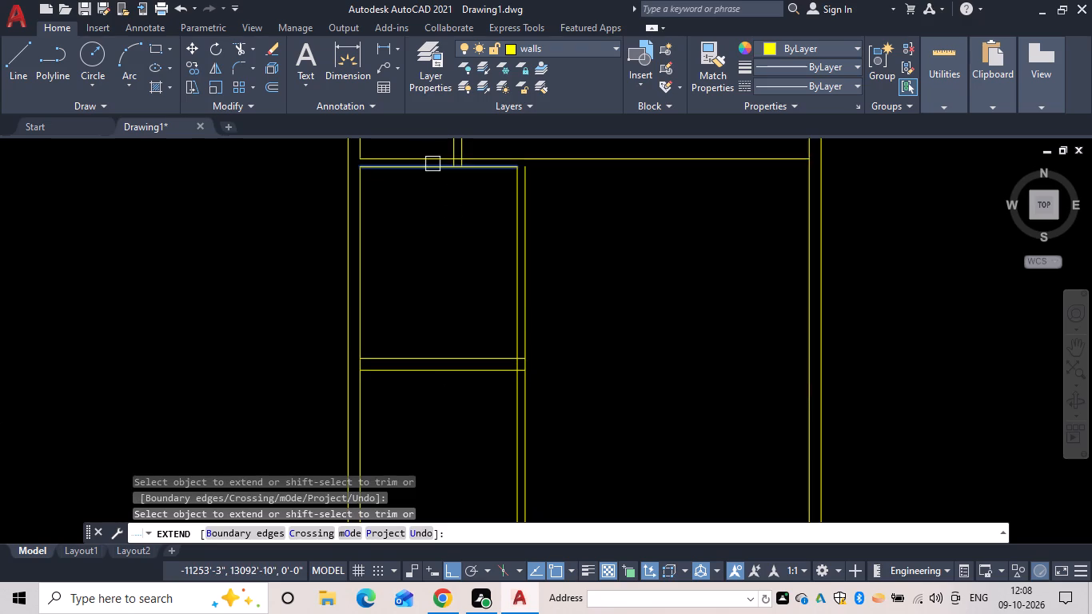
left_click(432, 166)
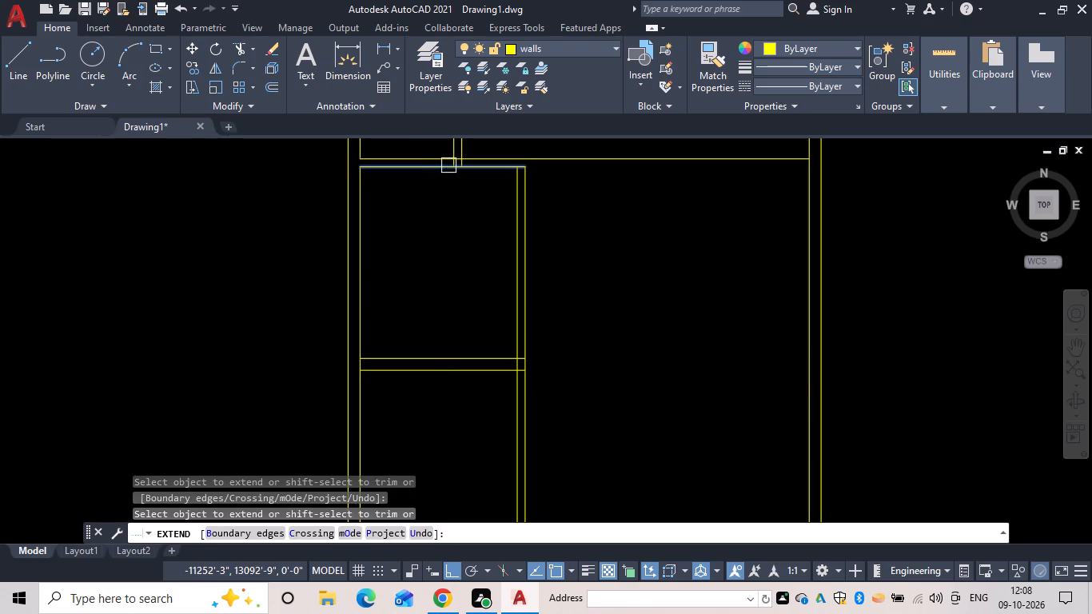
left_click(448, 165)
scroll(424, 294, "down", 2)
middle_click_drag(424, 294, 399, 318)
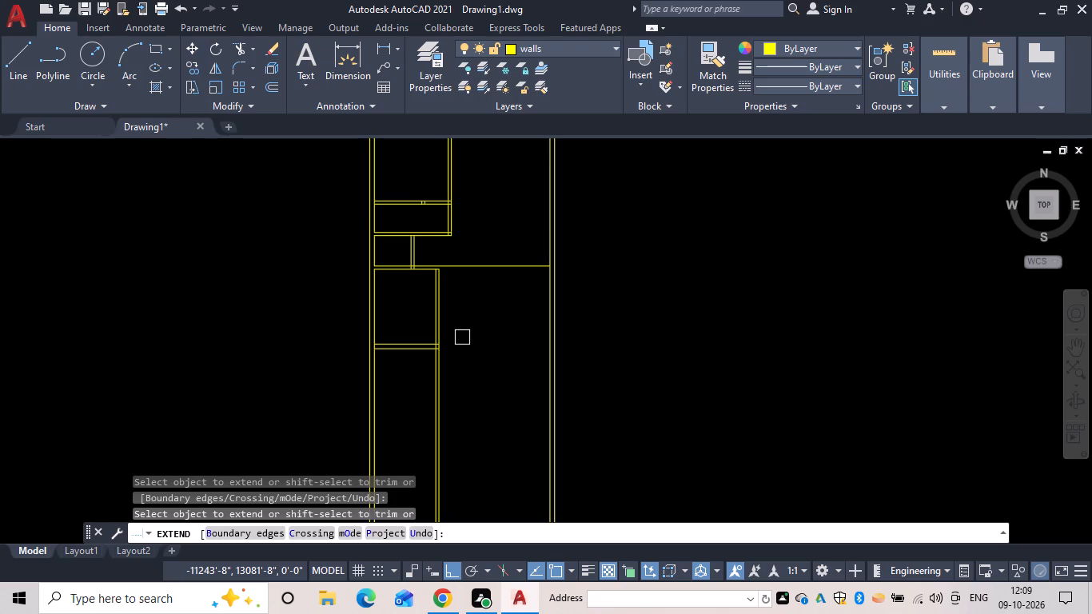
scroll(343, 269, "up", 2)
key("Escape")
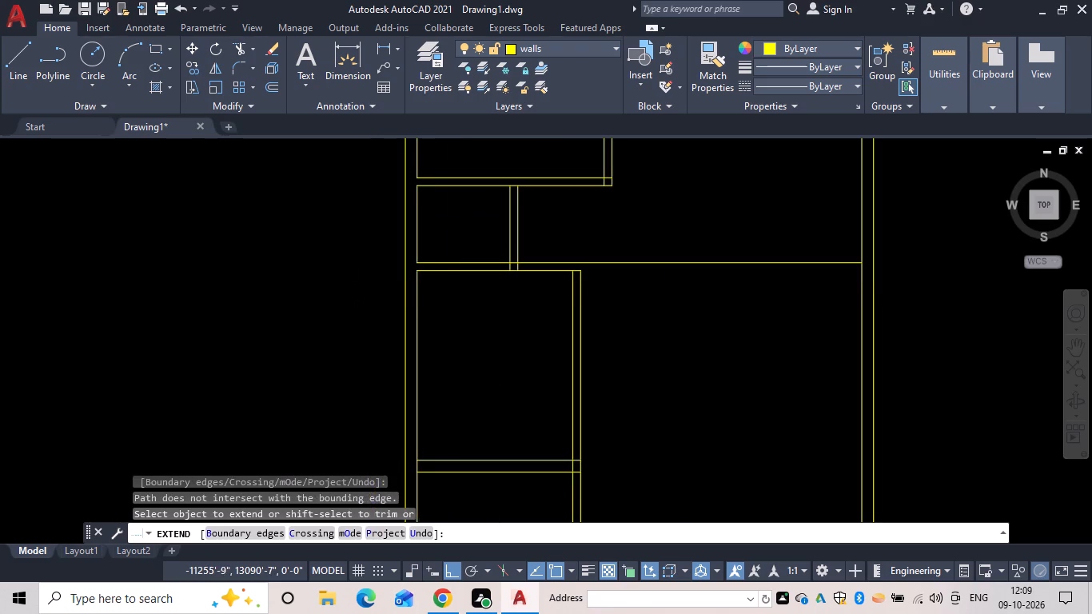
Fillet the new vertical partition's outer line with the extended upper partition line into a sharp corner.
type("f")
key("space")
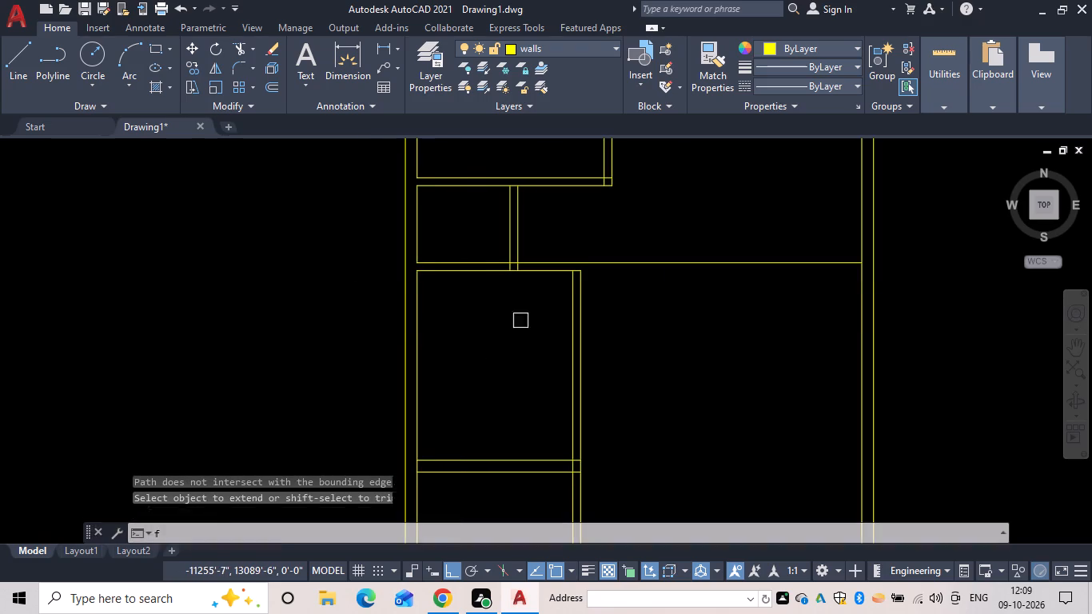
left_click(585, 291)
left_click(553, 261)
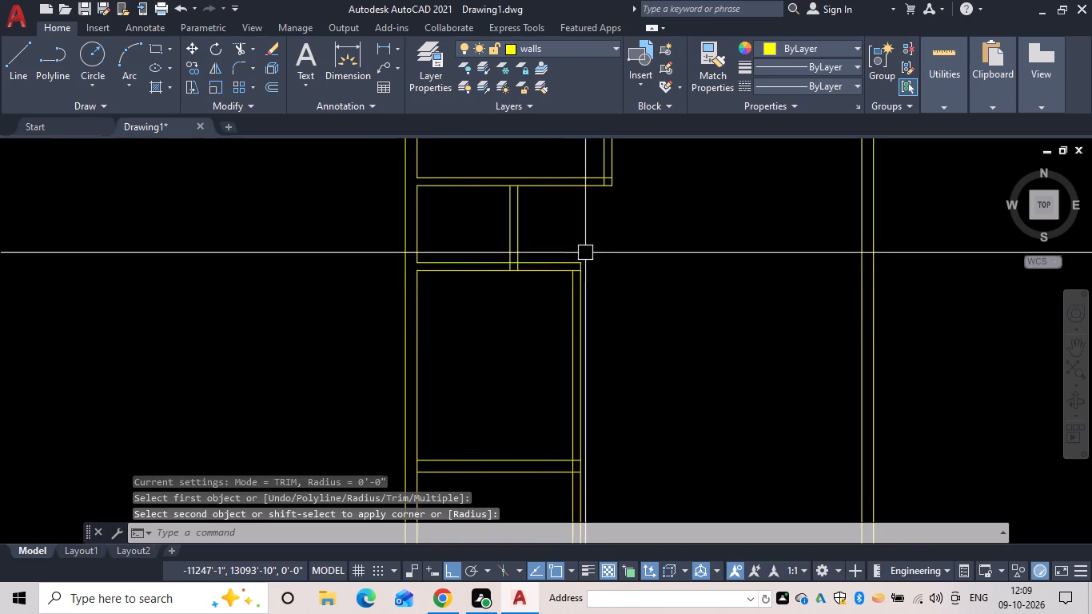
key("Escape")
Trim the wall lines at both ends of the short vertical partition to open its junctions with the horizontal partitions.
key("t")
type("r")
key("space")
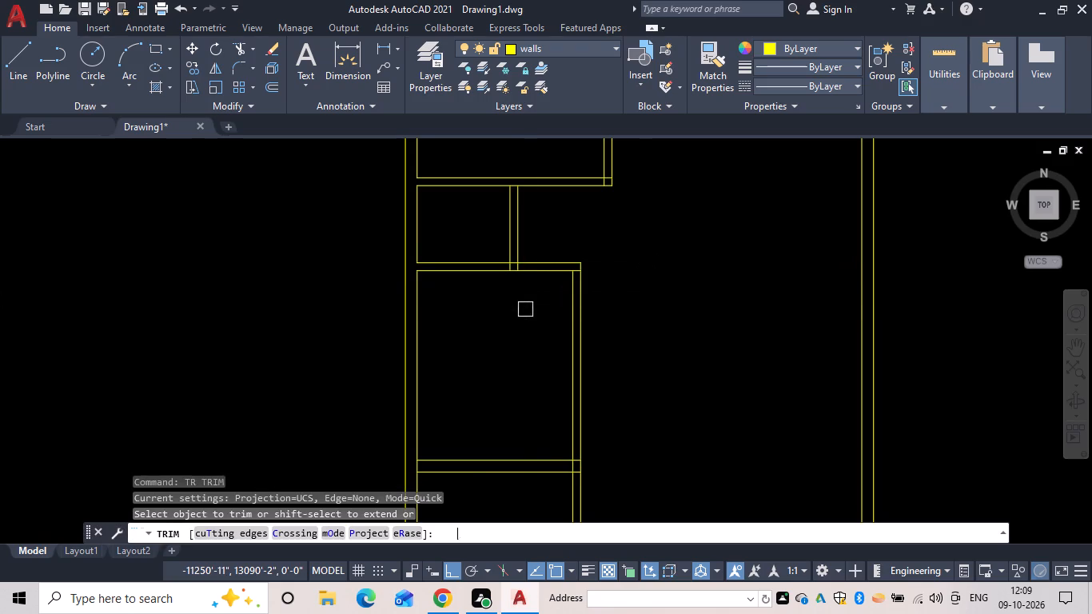
scroll(524, 272, "up", 5)
left_click_drag(457, 208, 366, 174)
scroll(379, 184, "down", 3)
middle_click_drag(381, 187, 393, 489)
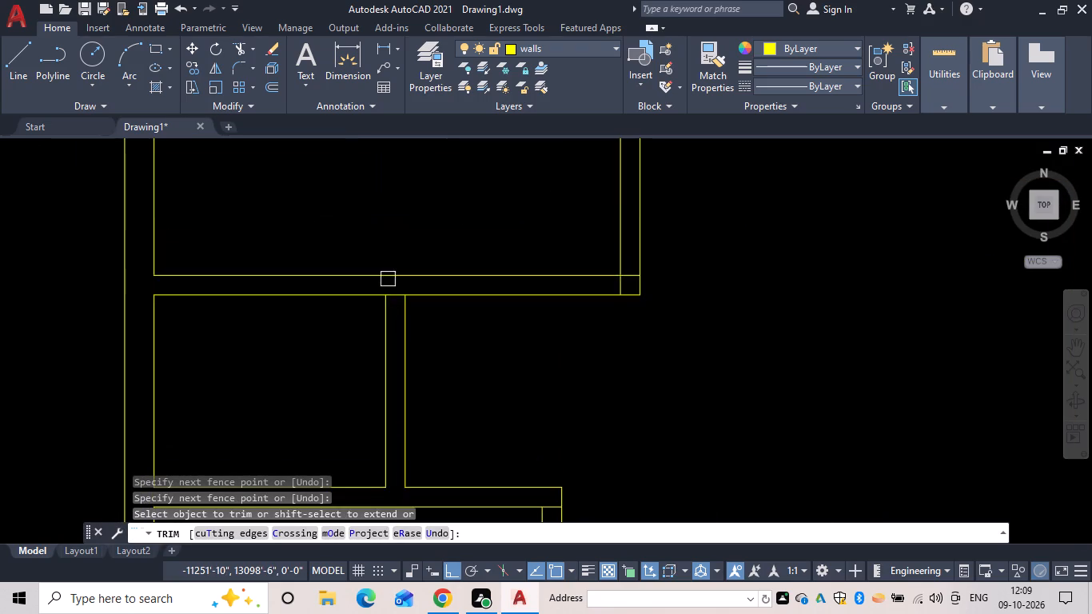
scroll(388, 279, "up", 4)
left_click(416, 397)
left_click(424, 361)
scroll(429, 368, "down", 4)
middle_click_drag(427, 369, 423, 366)
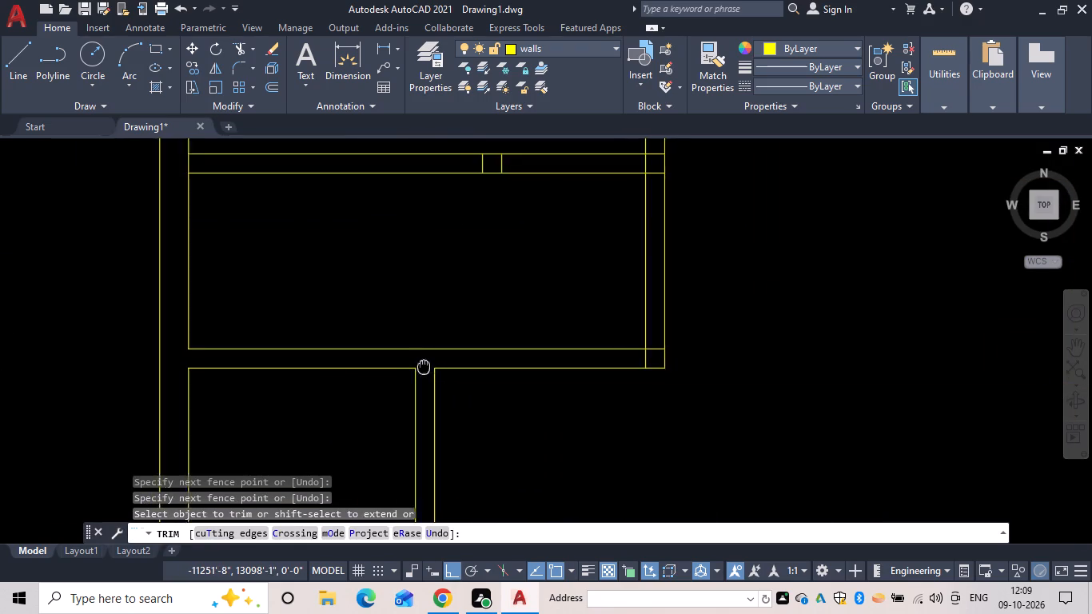
middle_click_drag(423, 366, 313, 325)
scroll(554, 355, "down", 1)
middle_click_drag(560, 406, 528, 253)
scroll(521, 343, "down", 3)
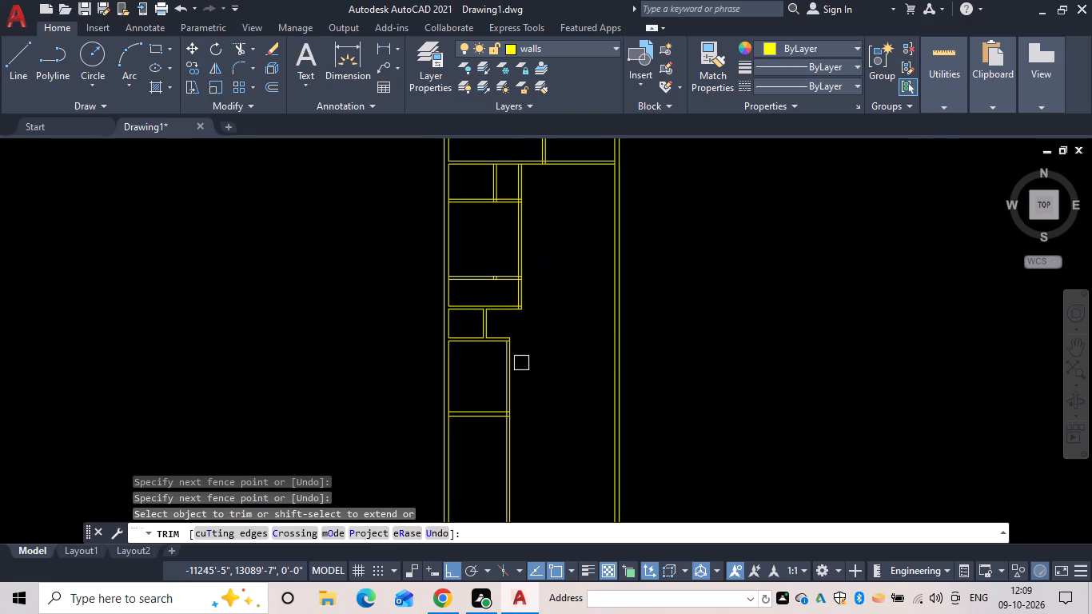
middle_click_drag(524, 381, 492, 213)
scroll(480, 303, "up", 3)
middle_click_drag(482, 303, 515, 437)
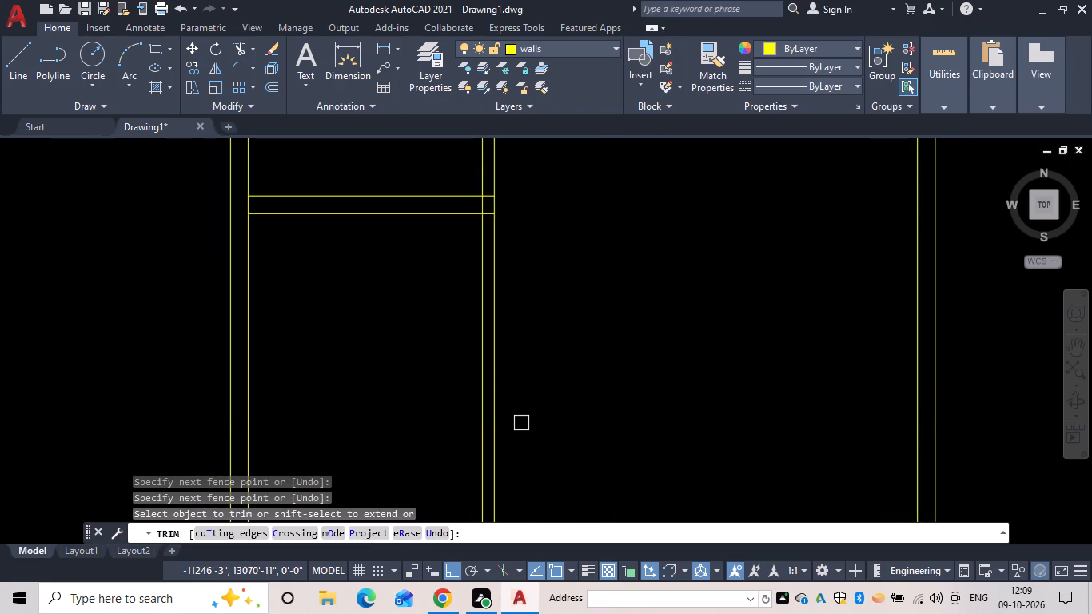
key("Escape")
Extend both lines of the 9" horizontal wall to the outer face of the left outer wall.
key("e")
key("x")
key("space")
left_click_drag(372, 259, 367, 211)
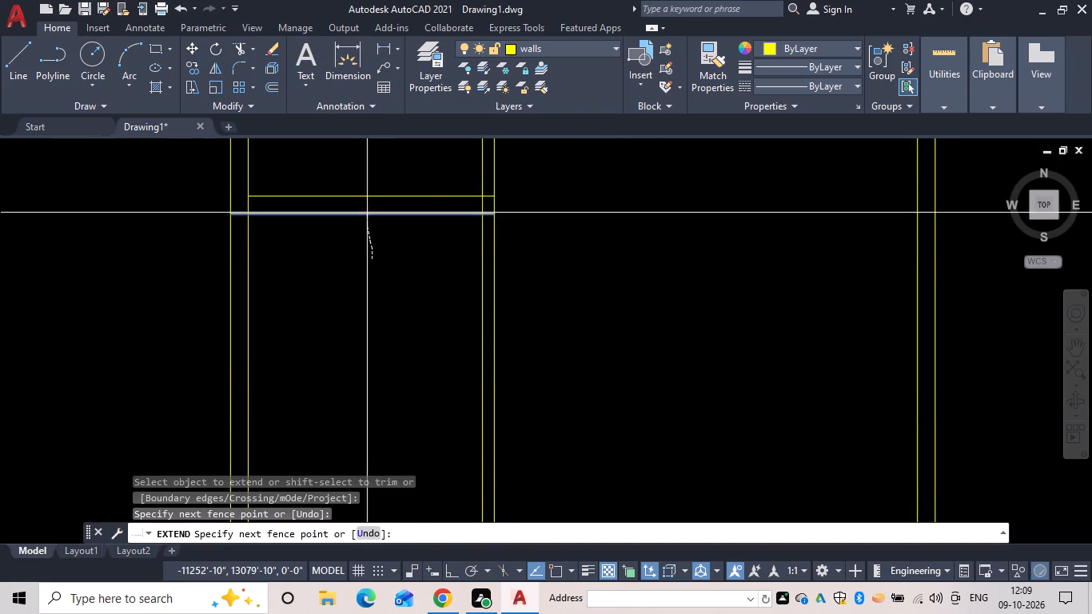
left_click_drag(367, 211, 365, 179)
scroll(454, 261, "down", 1)
middle_click_drag(450, 264, 376, 405)
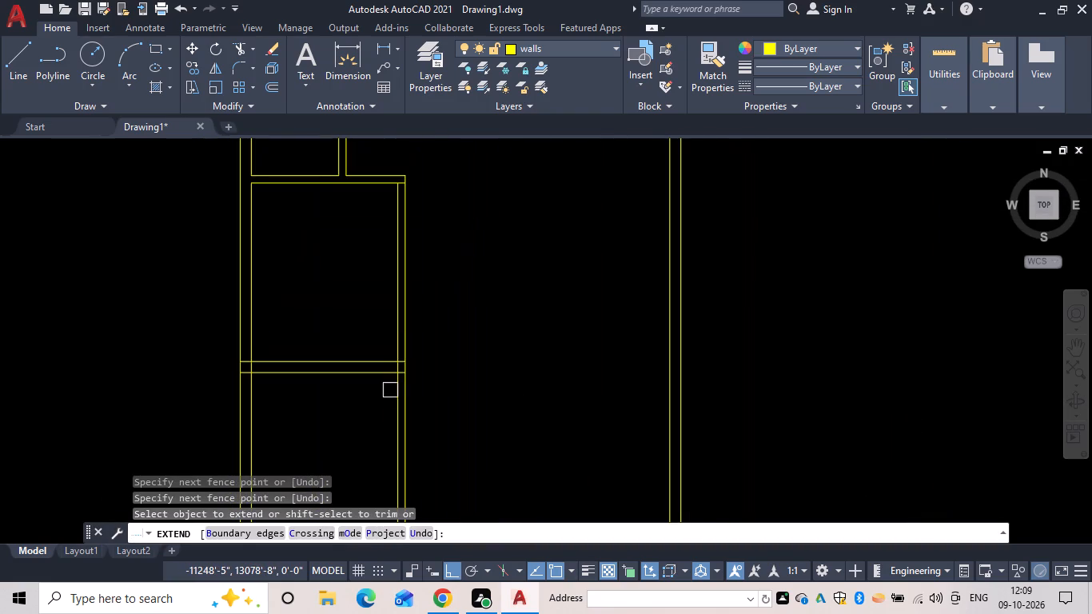
middle_click_drag(390, 390, 412, 335)
key("Escape")
Trim both vertical partition lines that continue below the 9" horizontal wall.
key("t")
type("r")
key("space")
left_click_drag(481, 334, 376, 409)
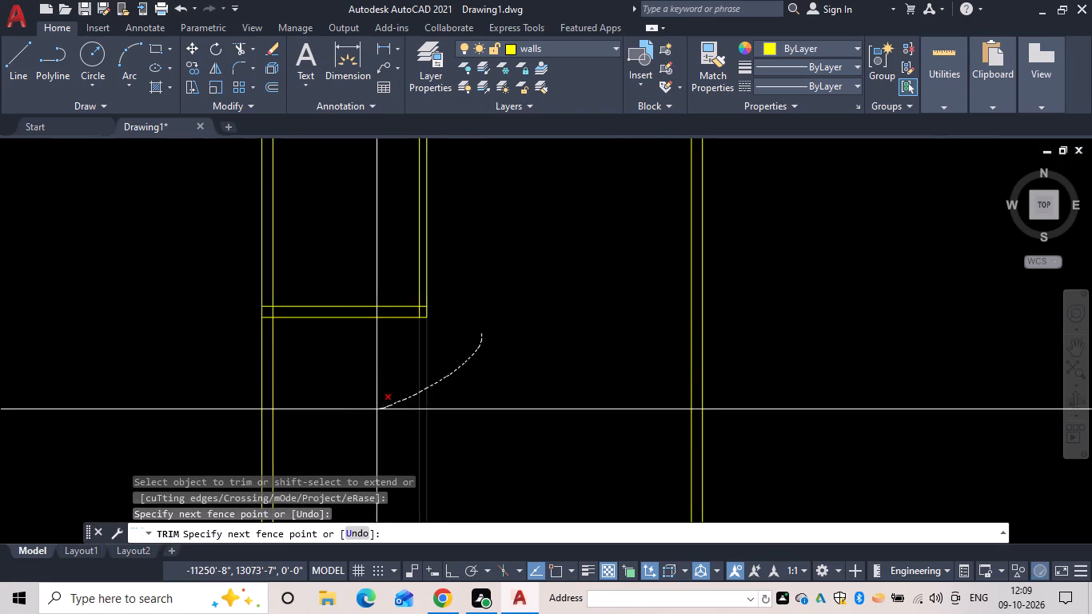
left_click_drag(376, 409, 358, 403)
scroll(430, 395, "down", 2)
middle_click_drag(430, 395, 419, 440)
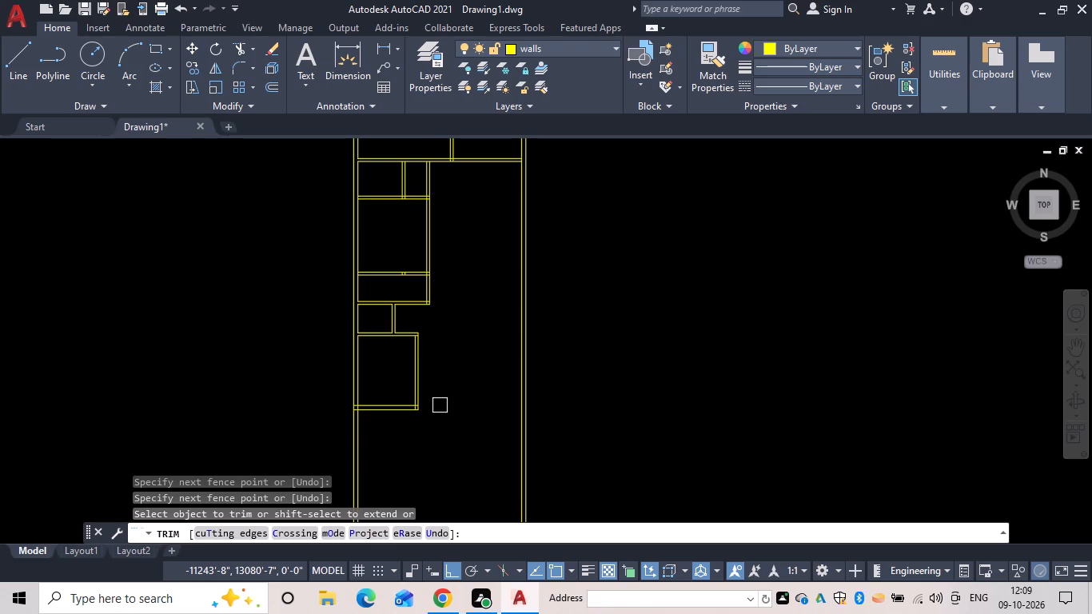
key("Escape")
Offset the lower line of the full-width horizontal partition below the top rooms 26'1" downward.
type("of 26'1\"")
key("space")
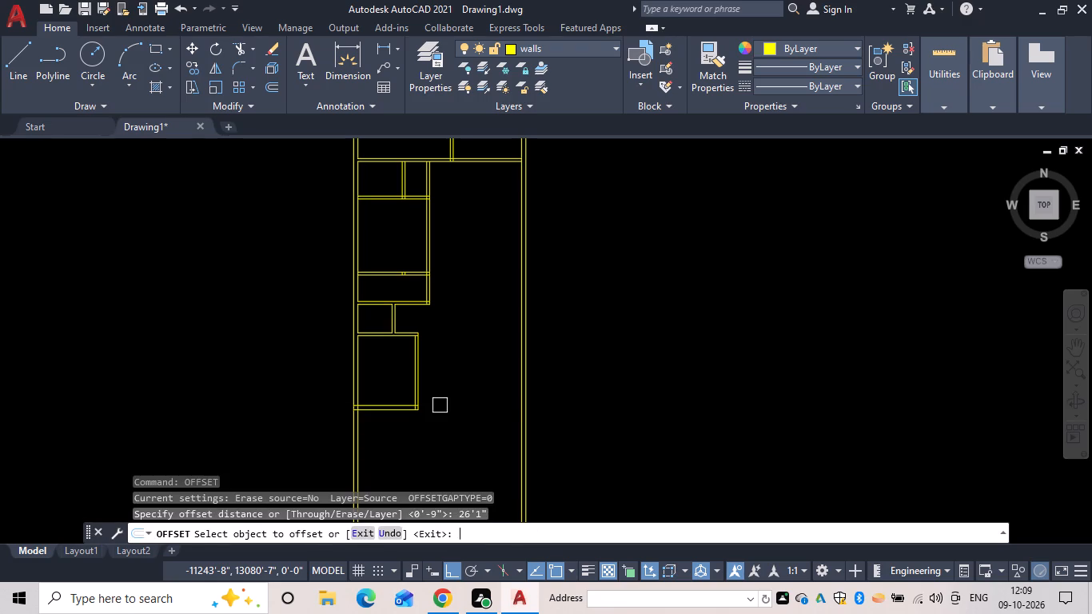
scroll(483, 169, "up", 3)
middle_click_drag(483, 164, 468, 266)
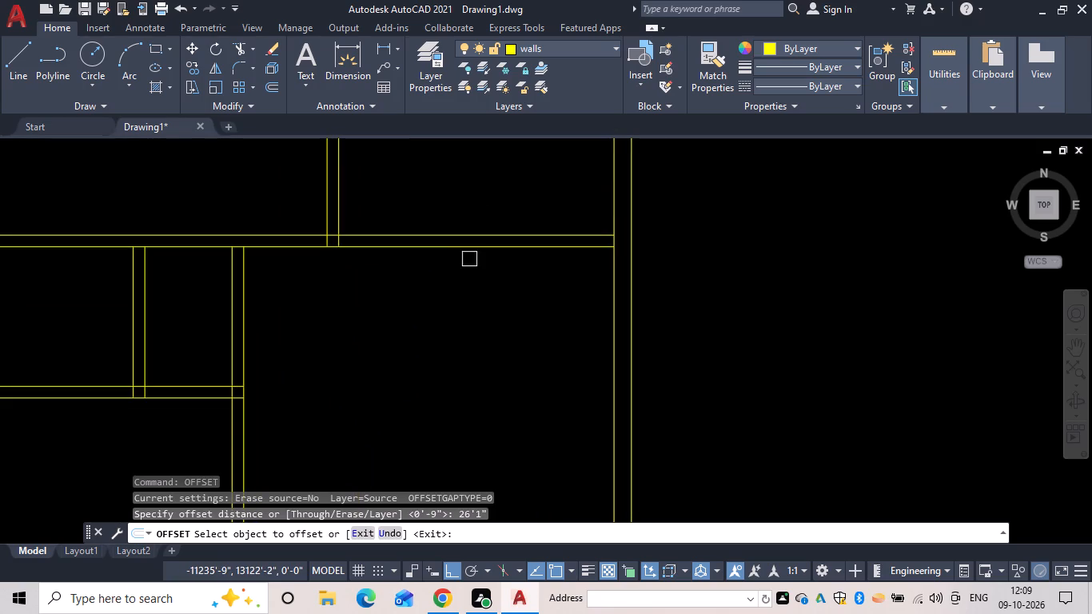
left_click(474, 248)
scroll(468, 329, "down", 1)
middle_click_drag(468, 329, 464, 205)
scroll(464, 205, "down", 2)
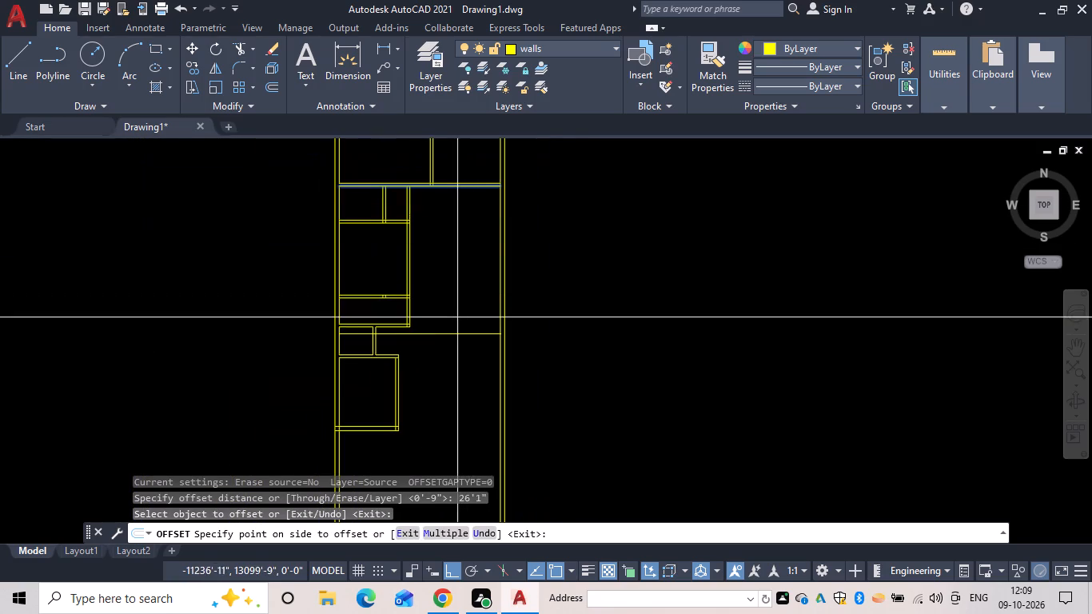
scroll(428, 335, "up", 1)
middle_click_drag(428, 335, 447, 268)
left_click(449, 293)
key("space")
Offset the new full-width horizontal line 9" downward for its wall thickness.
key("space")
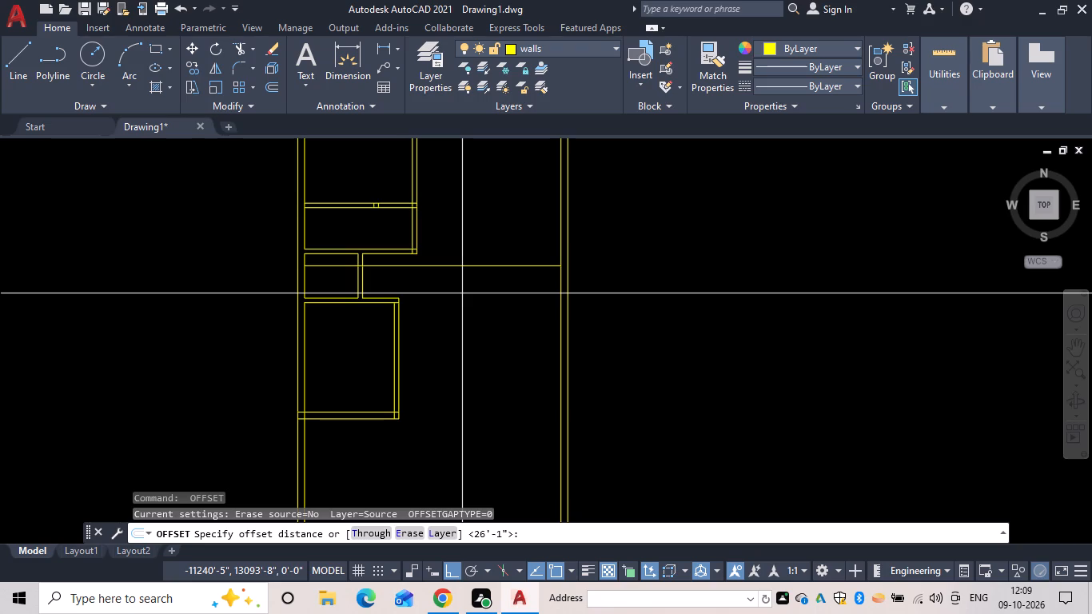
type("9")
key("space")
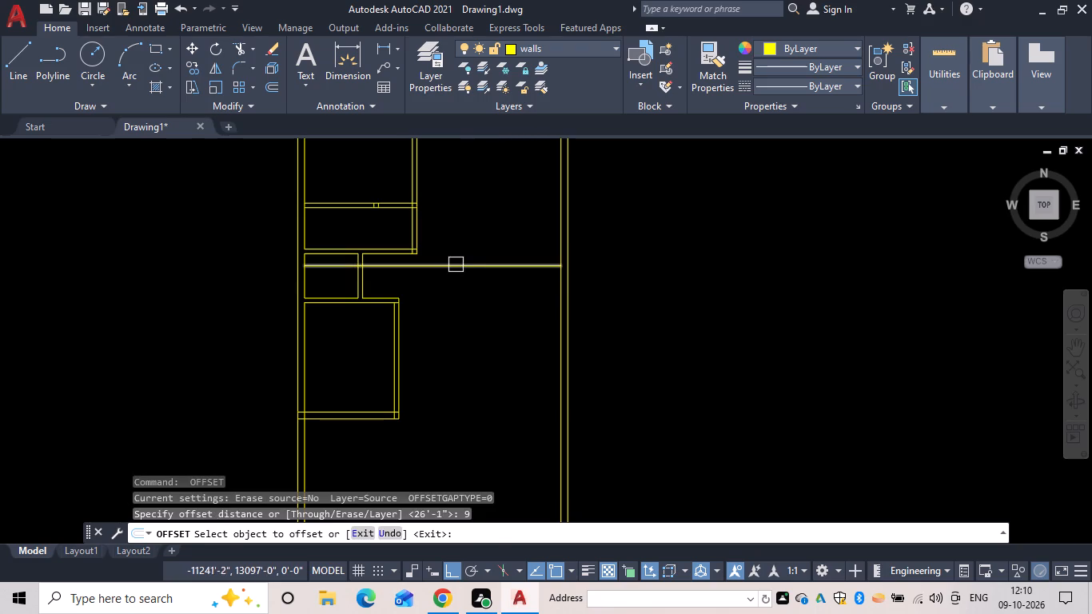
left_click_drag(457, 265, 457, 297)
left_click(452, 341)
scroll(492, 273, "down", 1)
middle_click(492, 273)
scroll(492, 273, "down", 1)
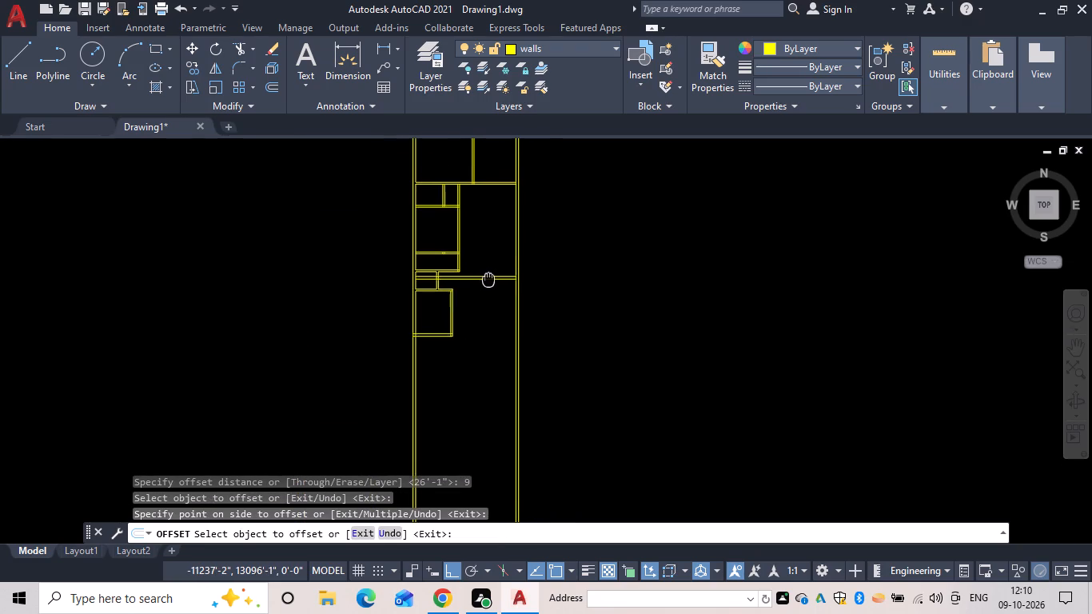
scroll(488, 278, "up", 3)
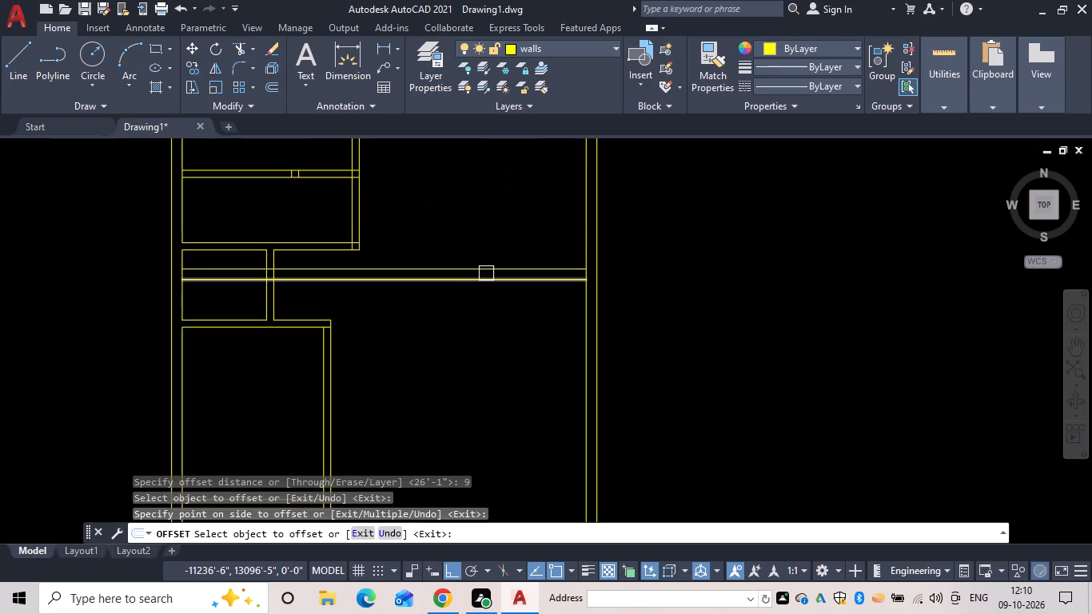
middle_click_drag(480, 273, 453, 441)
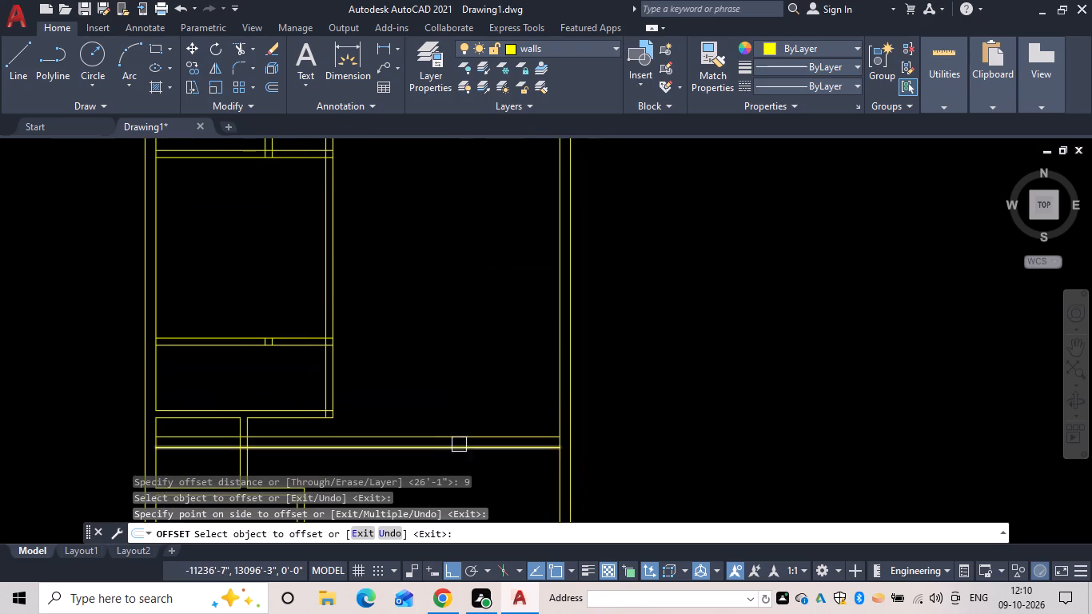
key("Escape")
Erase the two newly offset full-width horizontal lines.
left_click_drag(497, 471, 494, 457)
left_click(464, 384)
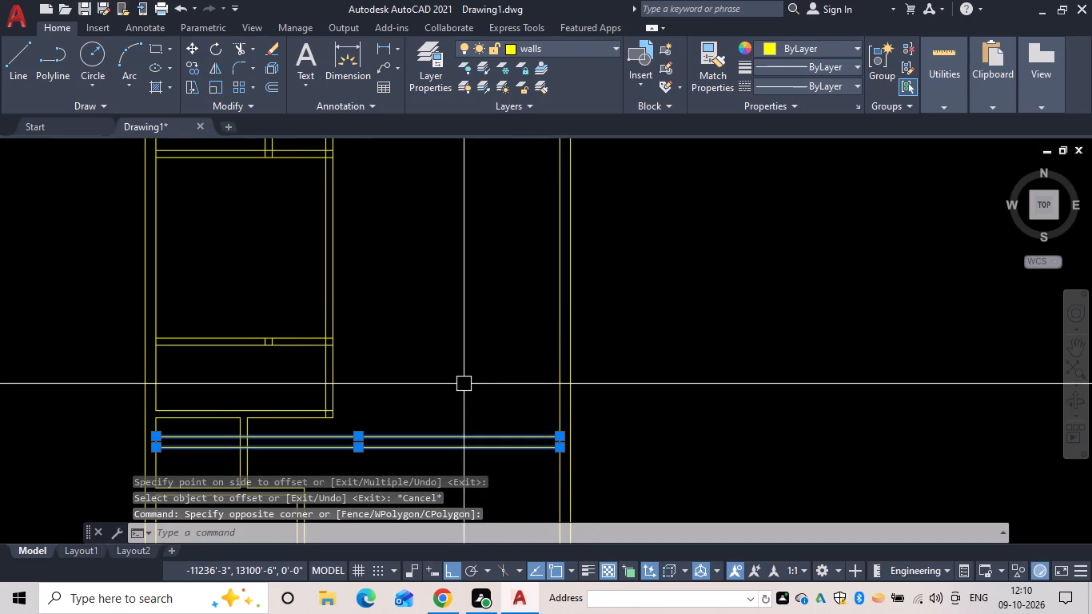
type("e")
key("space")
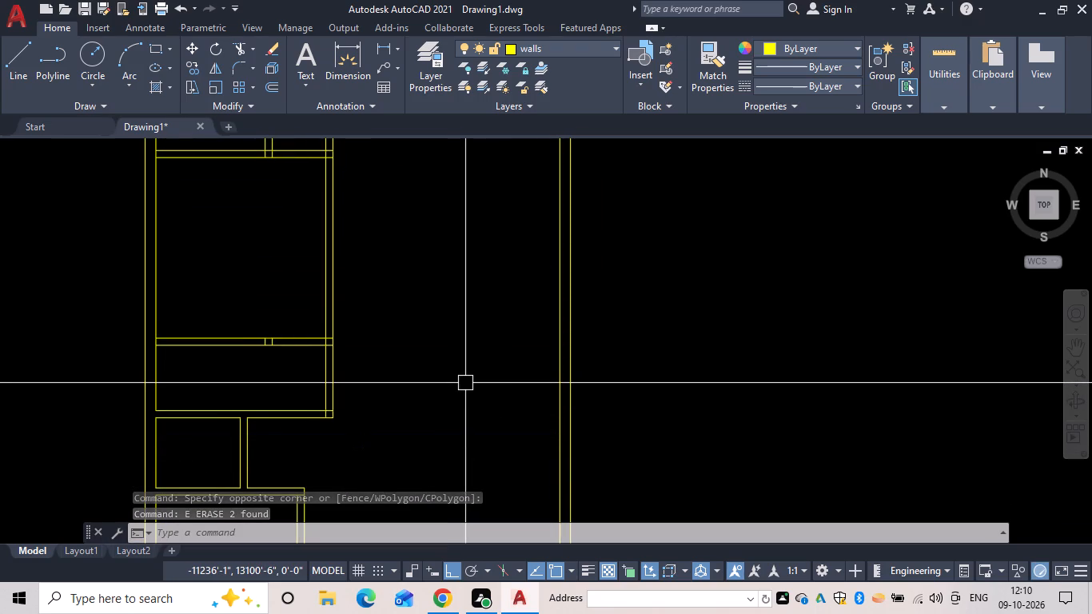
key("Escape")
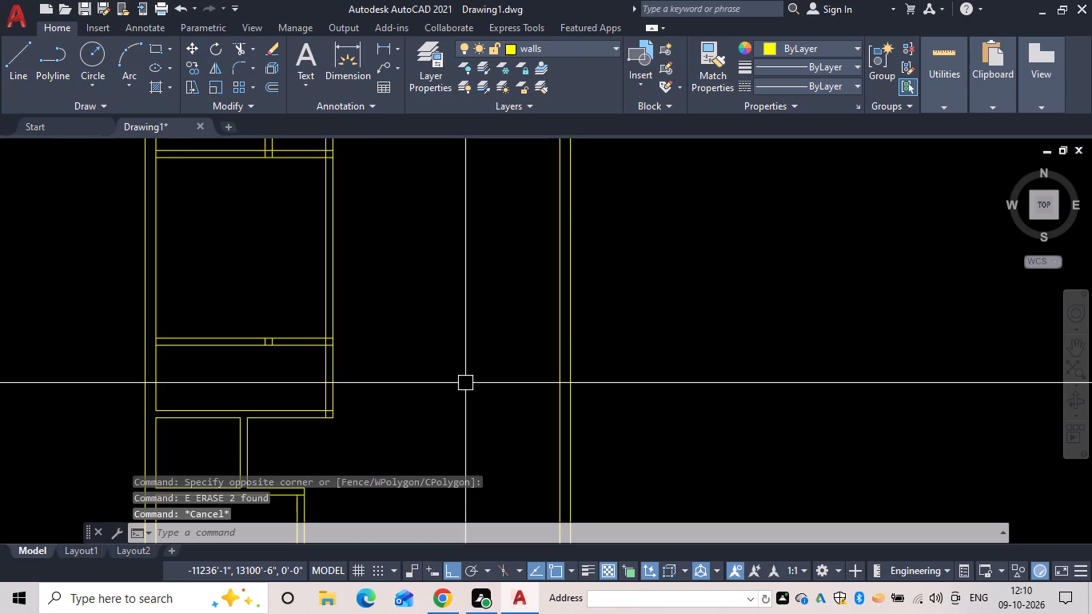
Offset the inner line of the top outer wall 19'5" downward.
type("of 1")
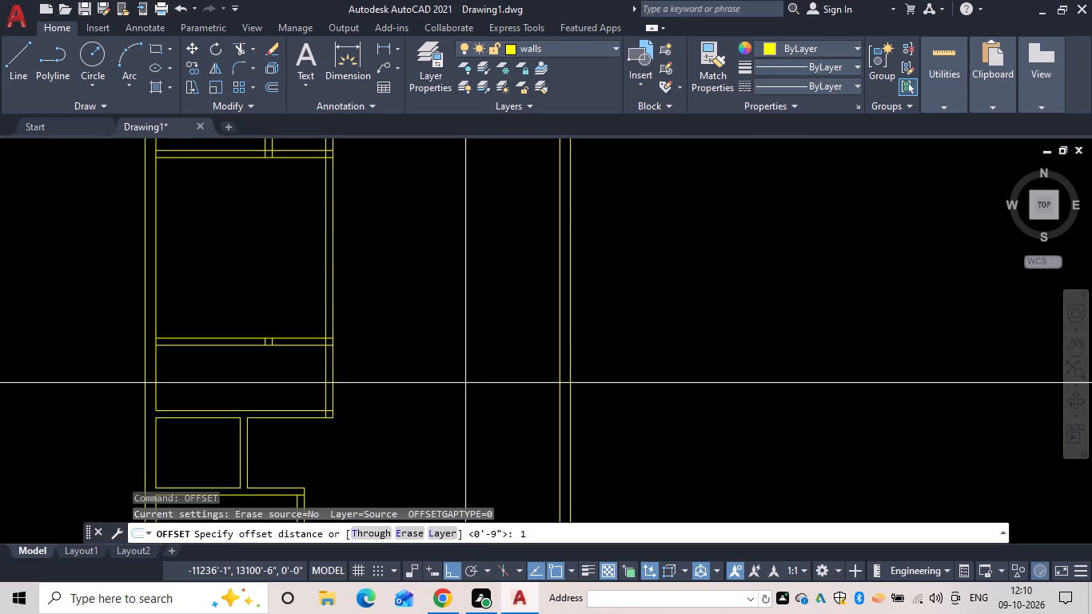
type("9'")
type("5\"")
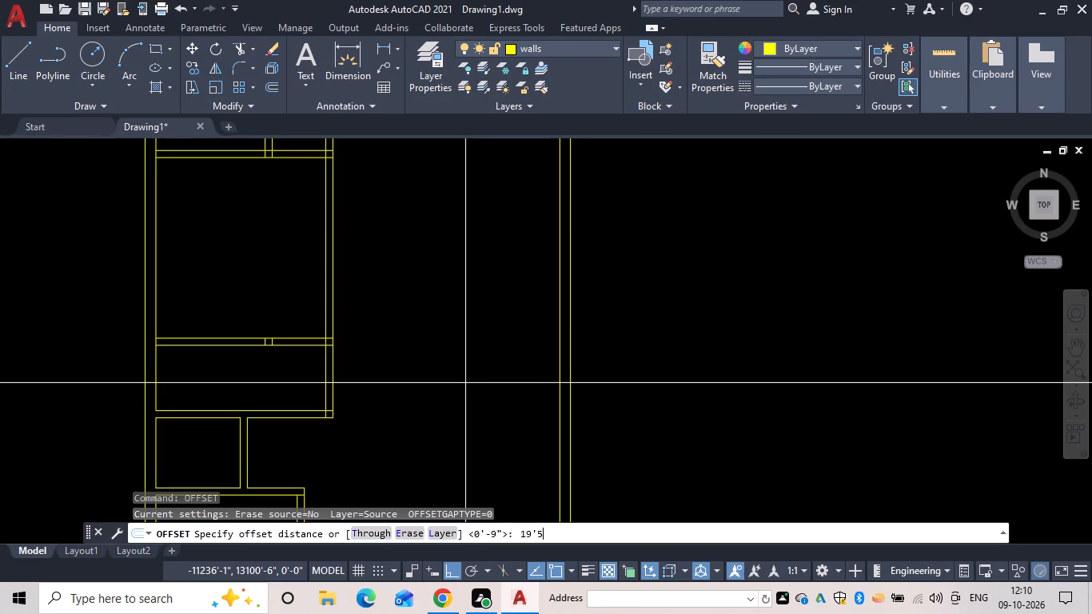
key("space")
scroll(461, 385, "down", 3)
middle_click(452, 384)
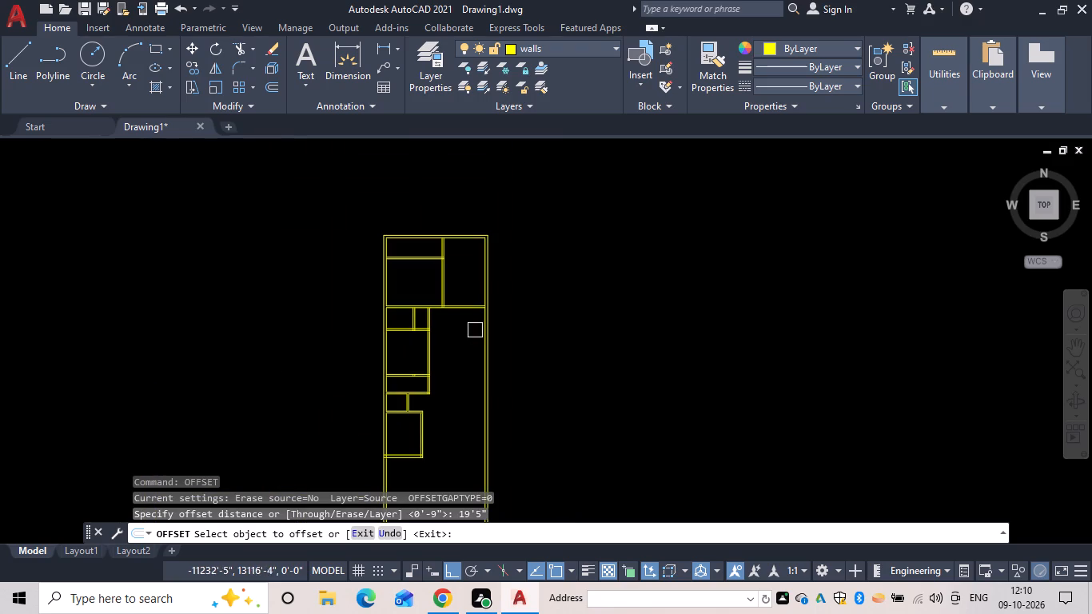
scroll(468, 277, "up", 3)
middle_click_drag(471, 221, 473, 323)
scroll(473, 323, "down", 1)
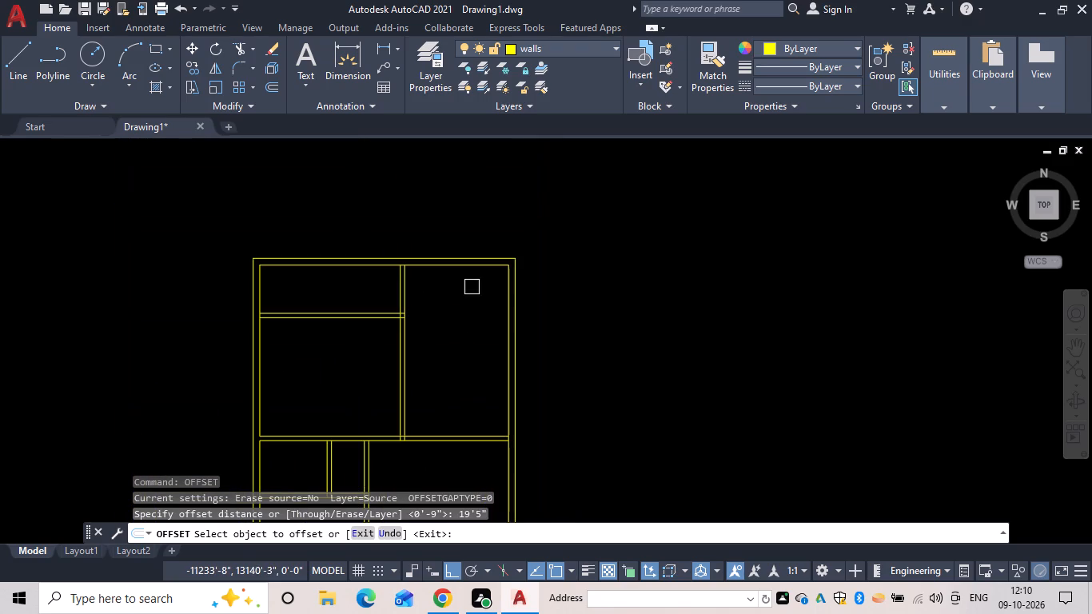
left_click(467, 268)
middle_click_drag(467, 401, 471, 311)
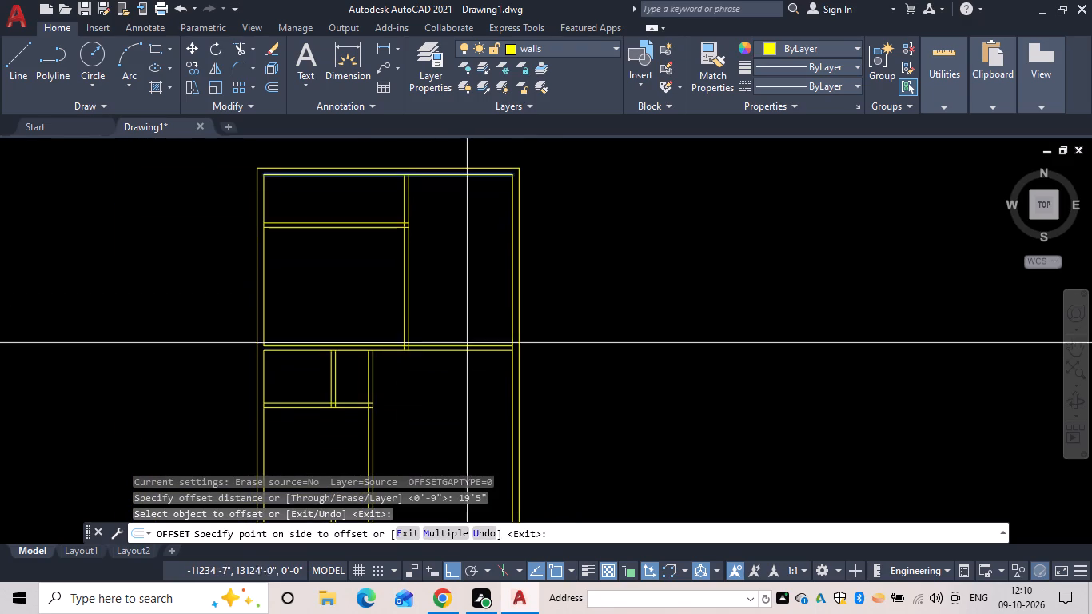
scroll(465, 350, "up", 2)
middle_click(465, 350)
scroll(465, 350, "up", 2)
left_click(456, 373)
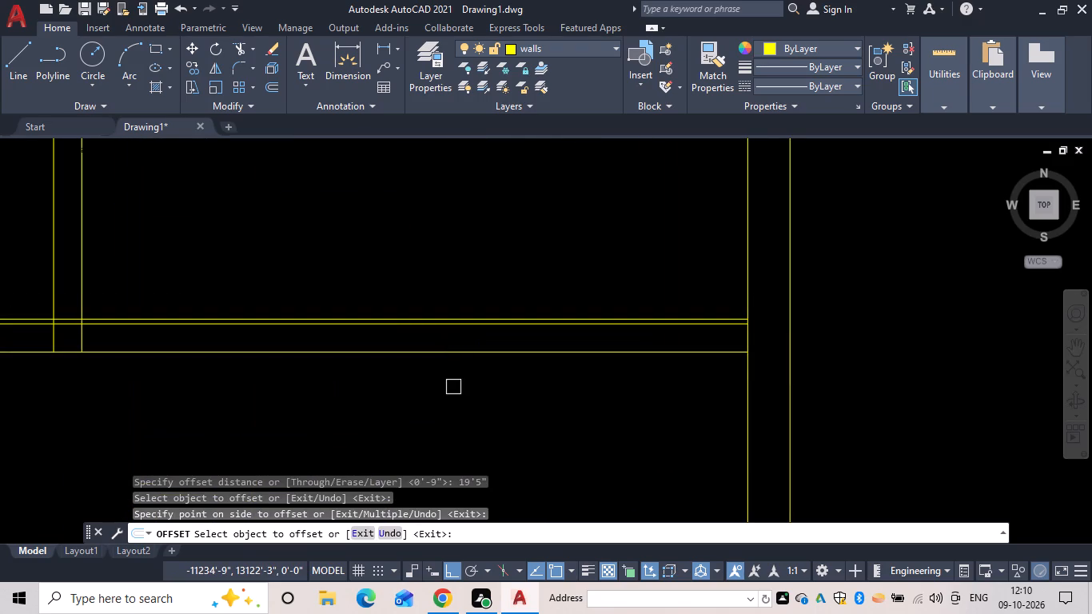
scroll(482, 369, "down", 2)
middle_click_drag(482, 369, 487, 366)
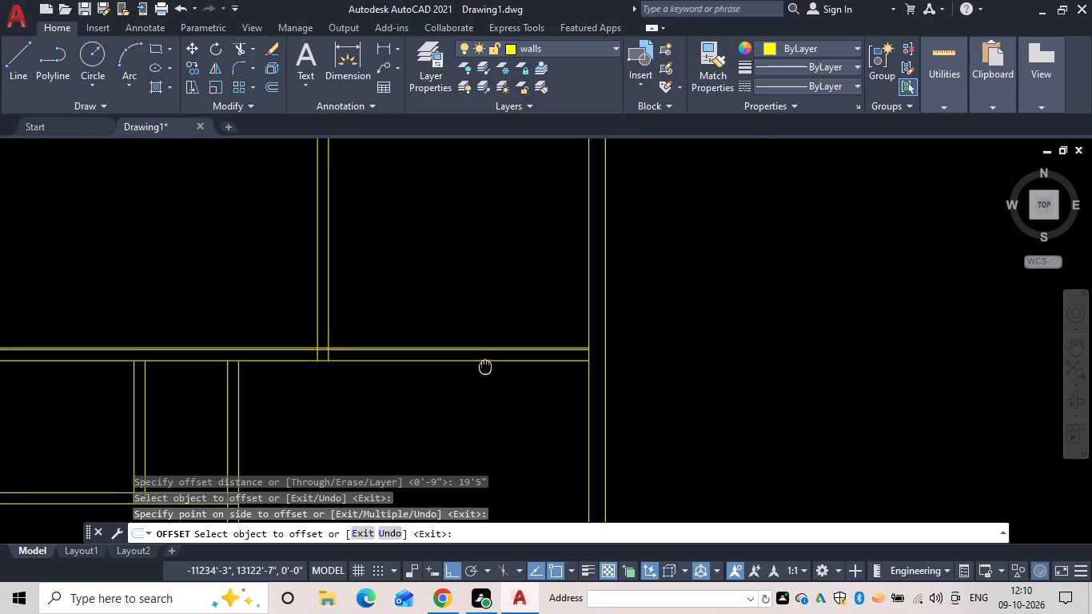
middle_click_drag(487, 366, 632, 329)
scroll(632, 329, "down", 1)
scroll(540, 337, "up", 4)
scroll(551, 332, "down", 1)
middle_click(551, 332)
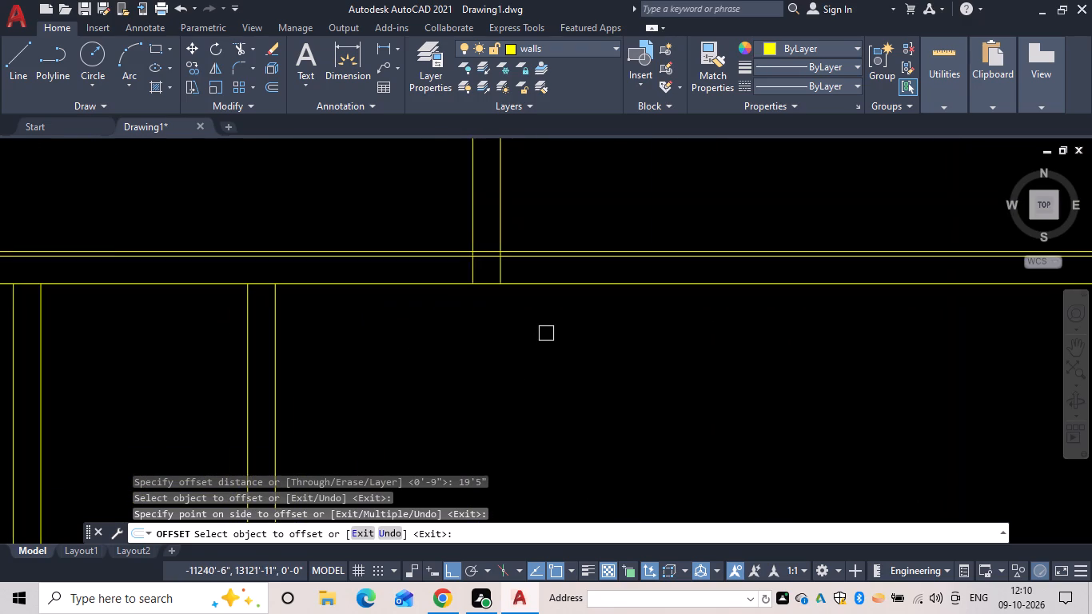
scroll(546, 333, "up", 1)
key("space")
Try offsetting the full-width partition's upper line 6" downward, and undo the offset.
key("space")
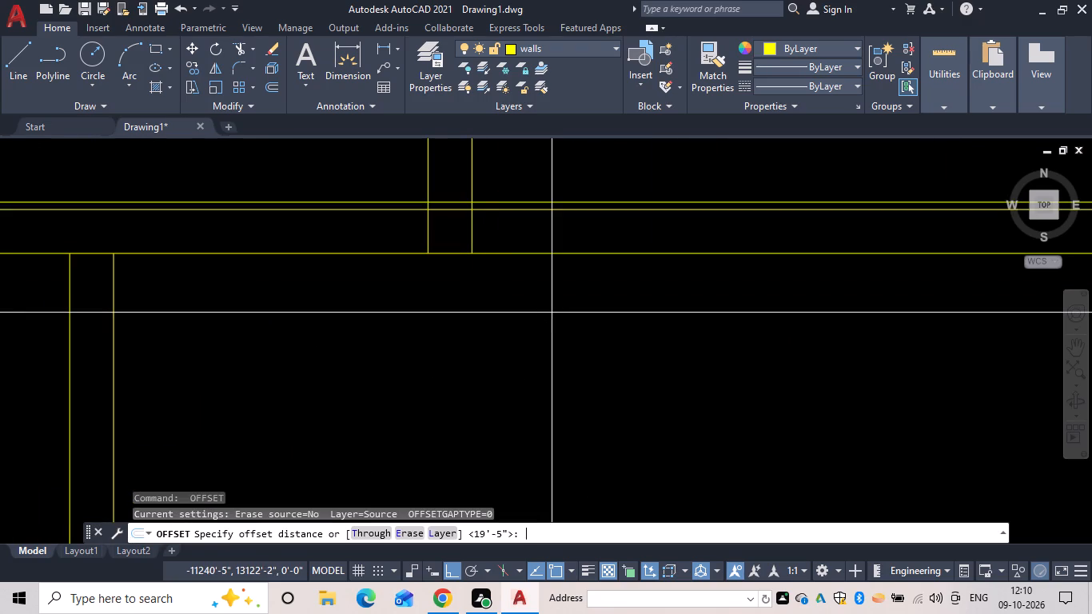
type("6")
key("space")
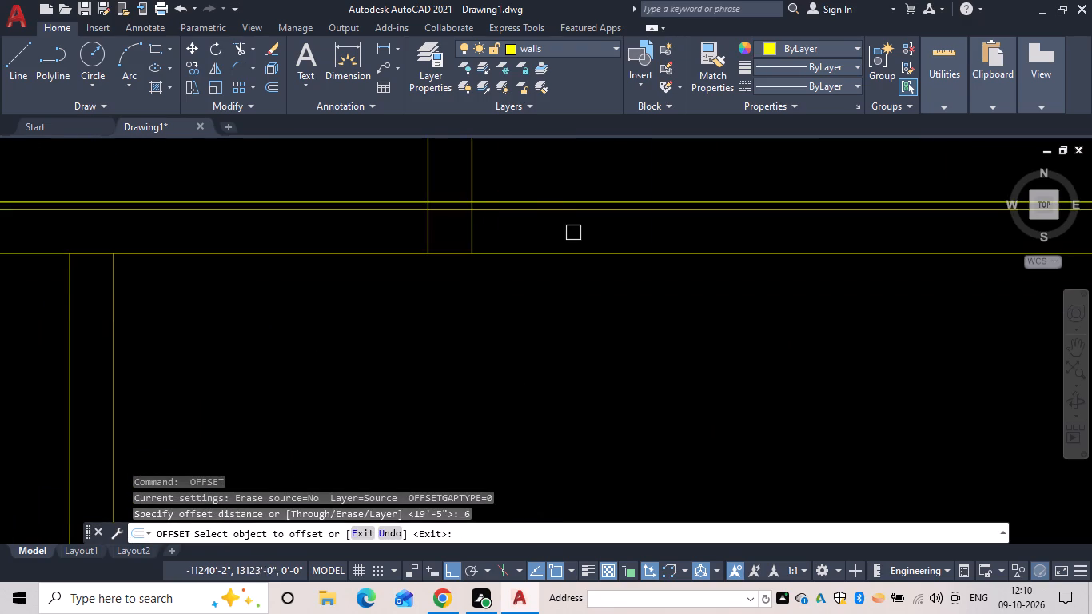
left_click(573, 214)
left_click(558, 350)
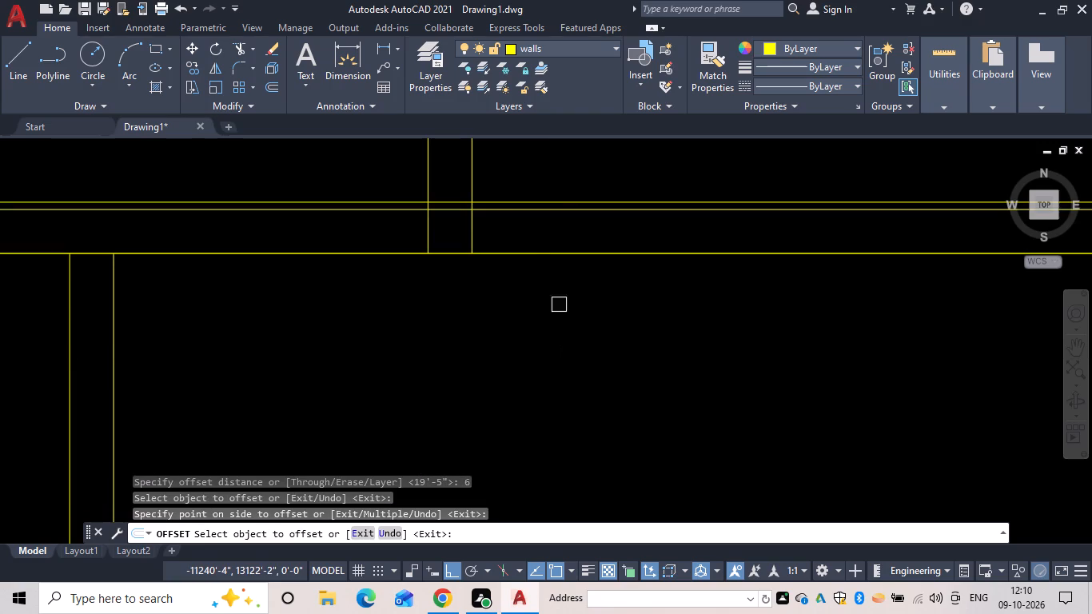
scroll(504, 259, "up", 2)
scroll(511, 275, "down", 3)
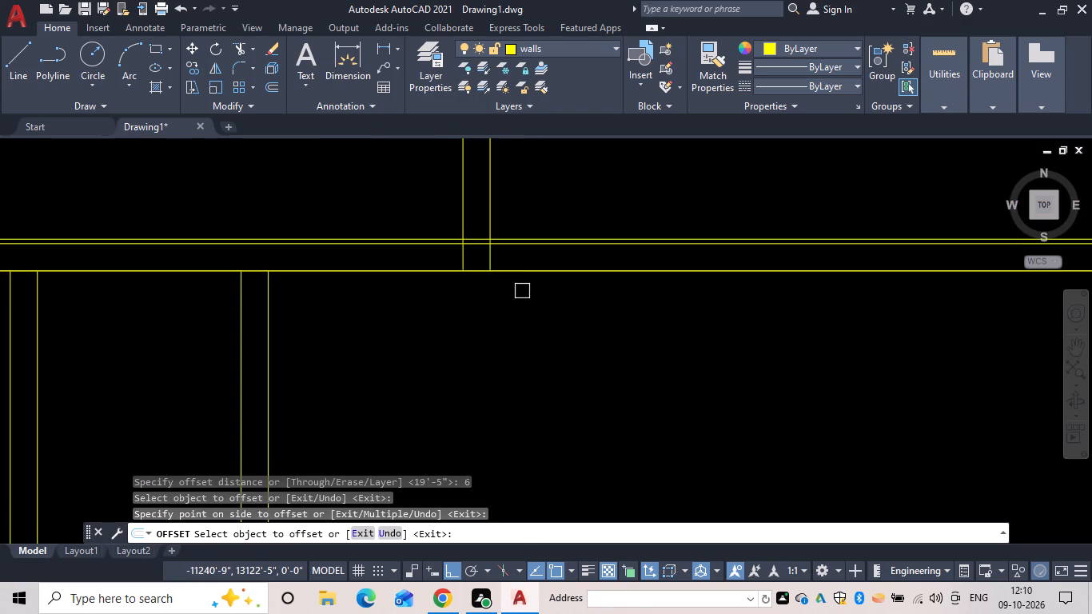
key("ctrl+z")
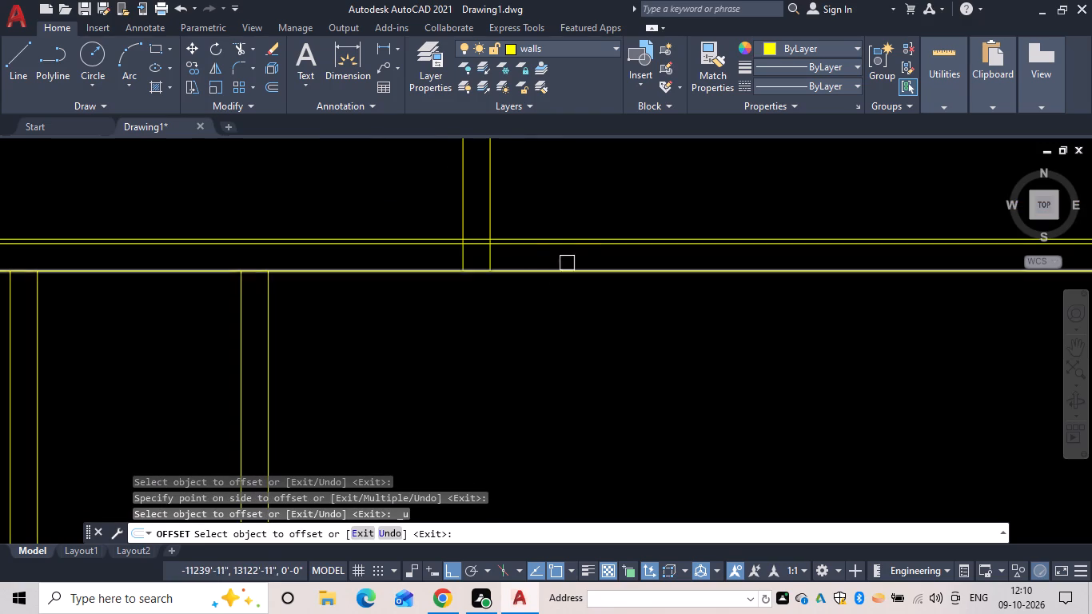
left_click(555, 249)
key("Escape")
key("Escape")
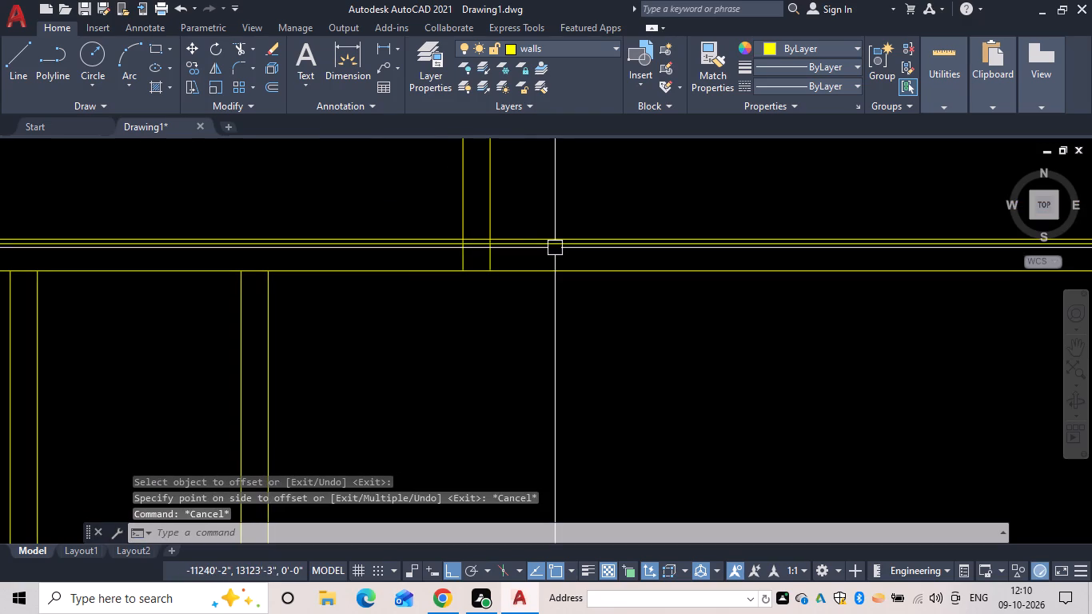
Erase the full-width partition's old upper line, just below the line offset 19'5" from the top wall.
left_click(555, 243)
type("e")
key("space")
Measure from the full-width partition's upper line to the top outer wall's inner line with a linear dimension, and erase that dimension.
scroll(564, 277, "down", 3)
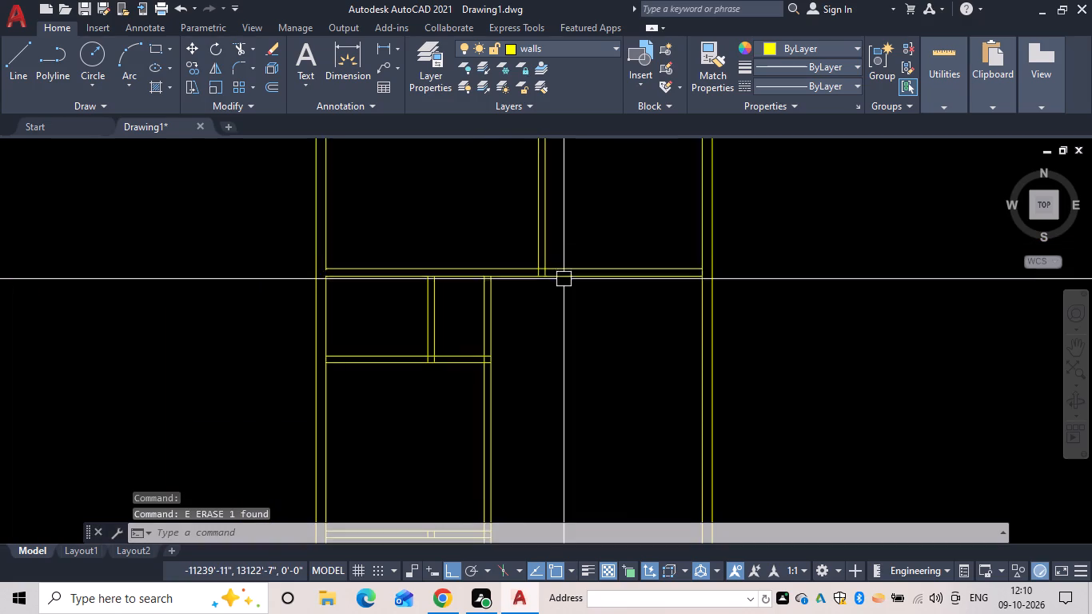
scroll(567, 284, "down", 2)
middle_click_drag(567, 285, 545, 315)
scroll(565, 288, "up", 2)
key("Escape")
key("d")
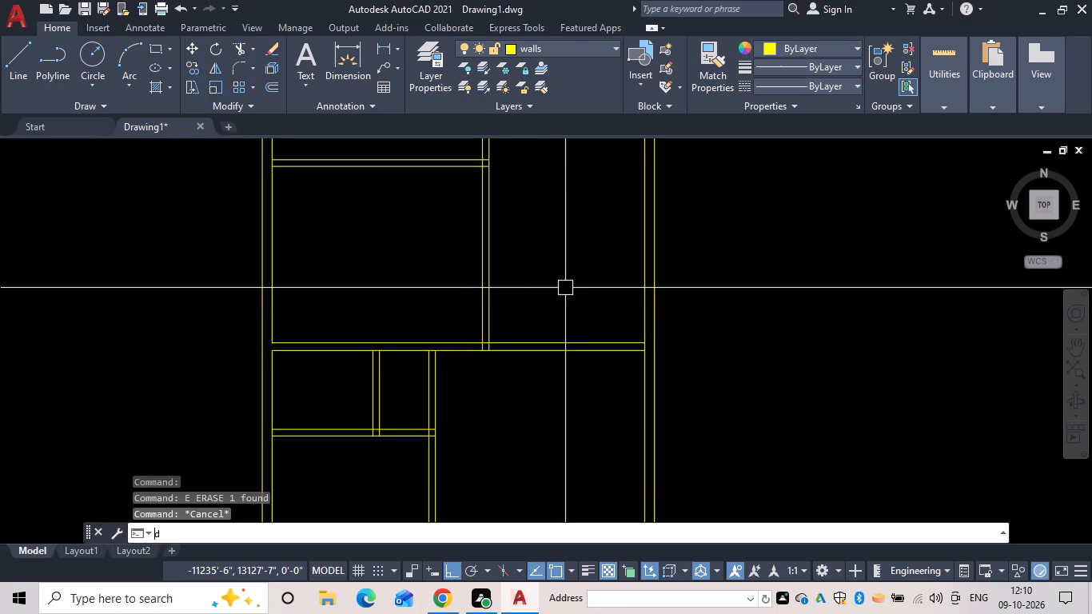
key("l")
type("i")
key("space")
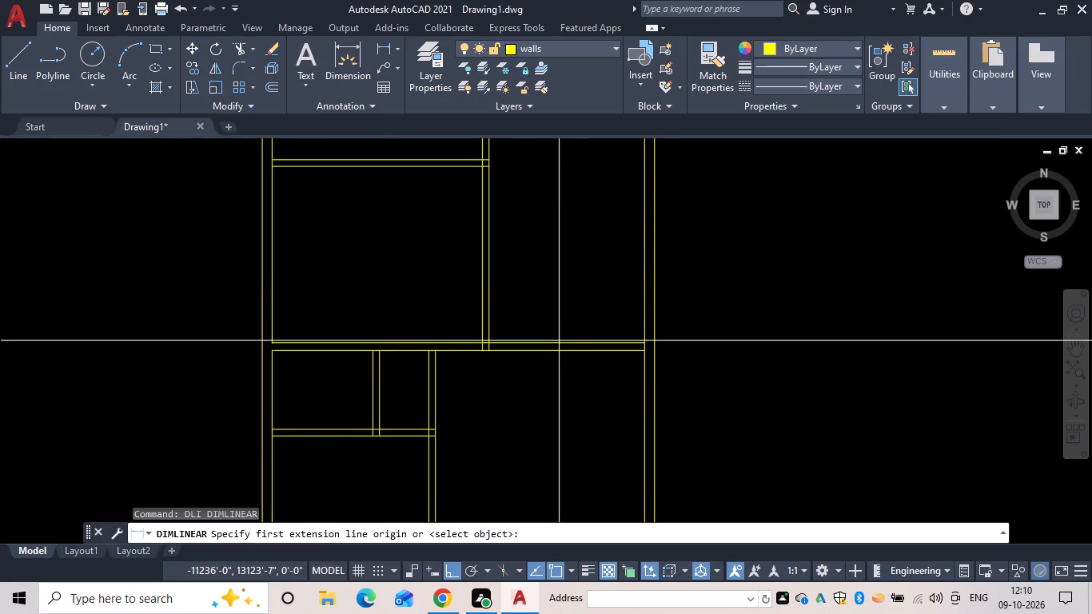
left_click(559, 343)
middle_click_drag(556, 259, 553, 335)
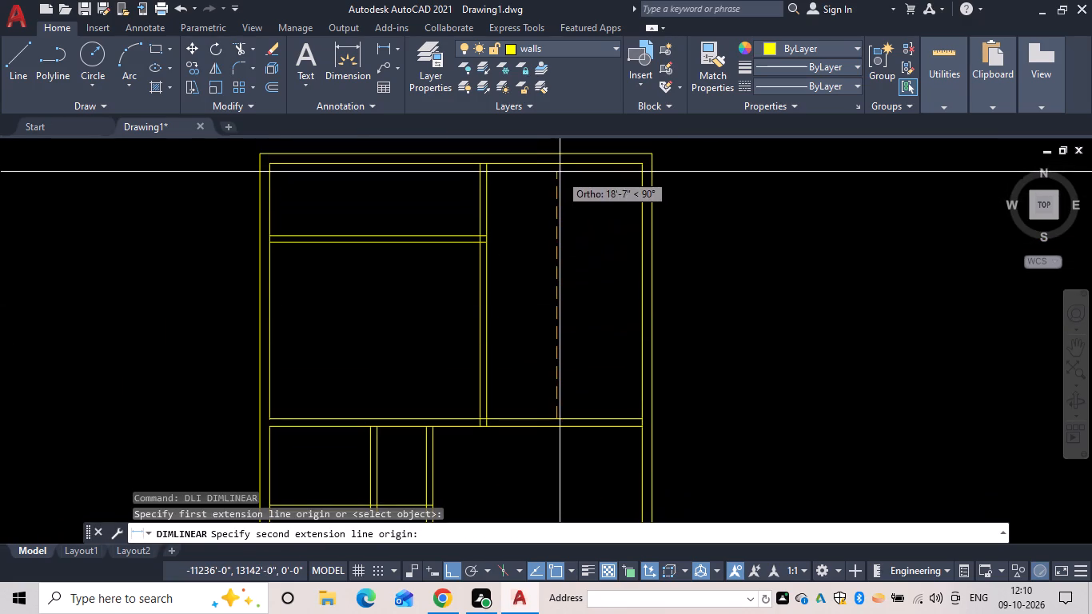
left_click(559, 164)
scroll(557, 177, "up", 1)
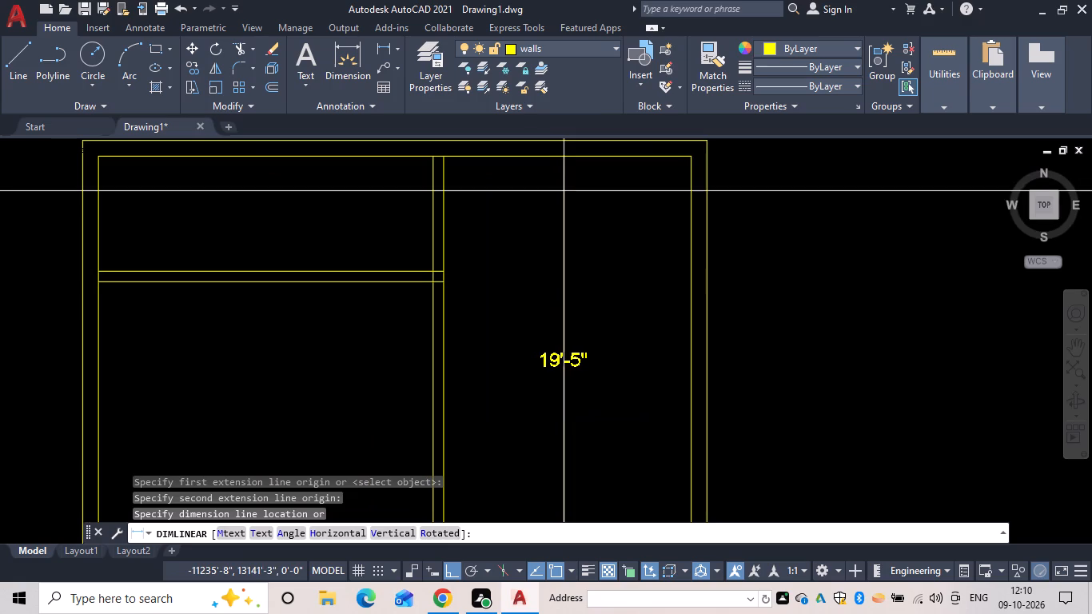
scroll(577, 298, "down", 1)
middle_click_drag(572, 296, 572, 148)
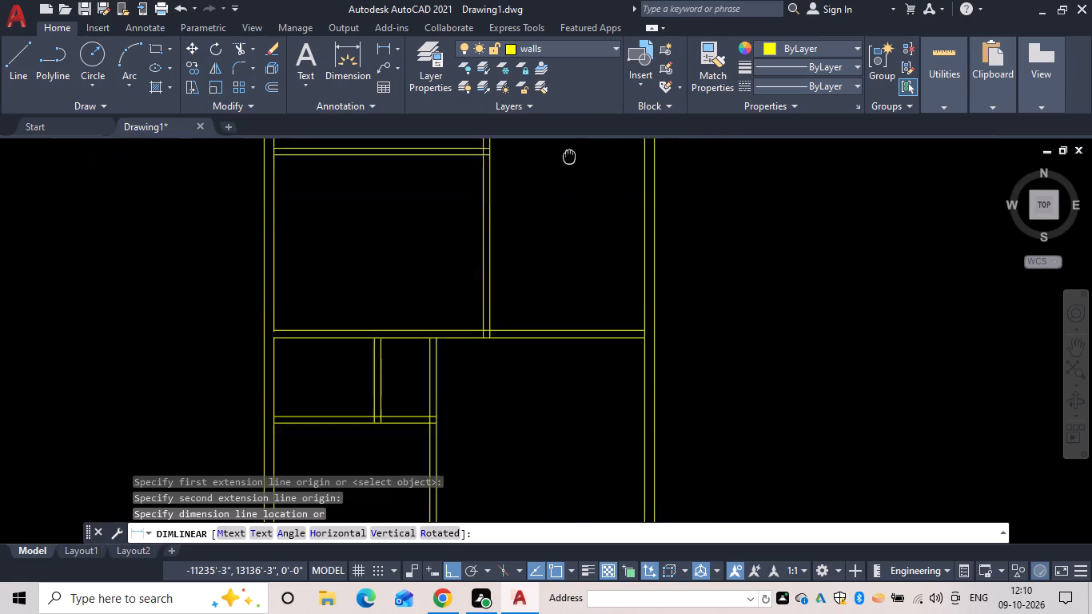
middle_click_drag(572, 148, 572, 143)
scroll(560, 249, "up", 4)
scroll(562, 259, "down", 2)
middle_click_drag(560, 259, 580, 94)
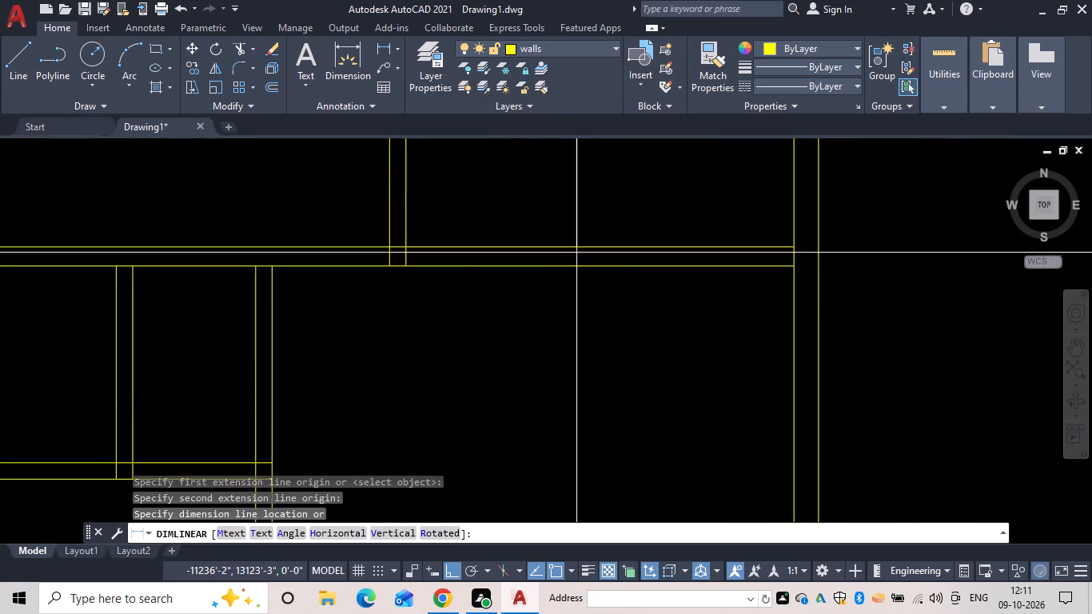
scroll(586, 254, "down", 1)
middle_click_drag(547, 232, 549, 424)
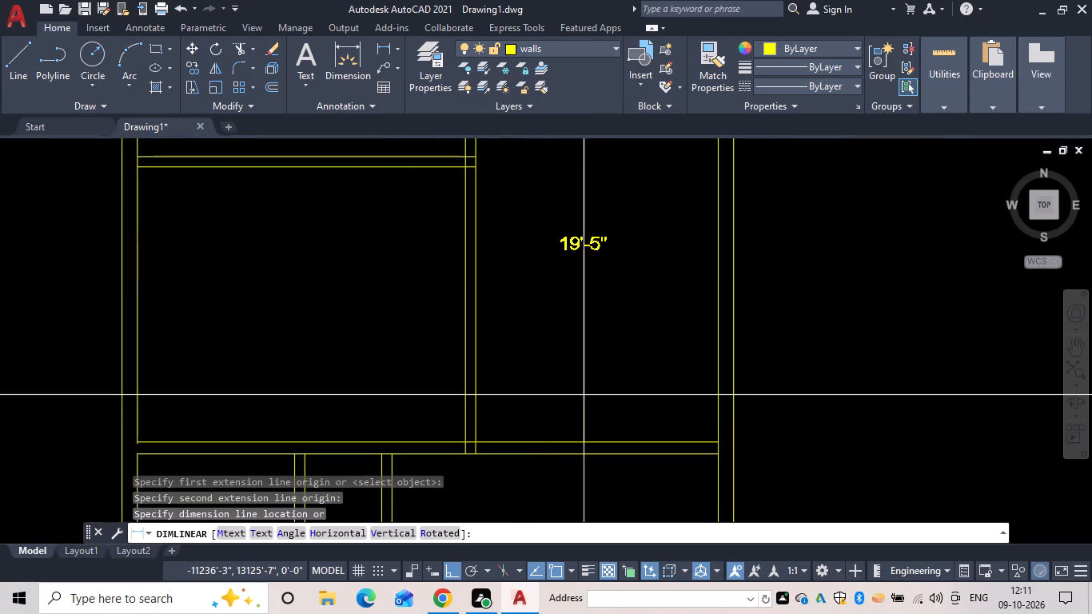
left_click(596, 388)
key("Escape")
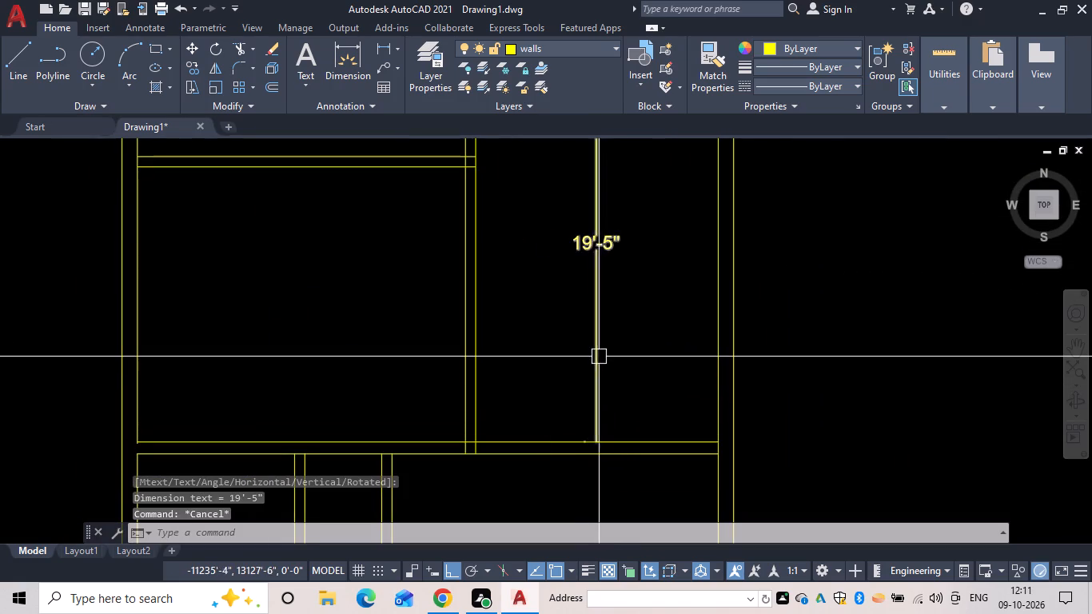
left_click(598, 355)
key("e")
key("space")
Measure the thickness of the full-width partition between its upper and lower lines.
scroll(588, 437, "up", 1)
middle_click_drag(588, 437, 588, 359)
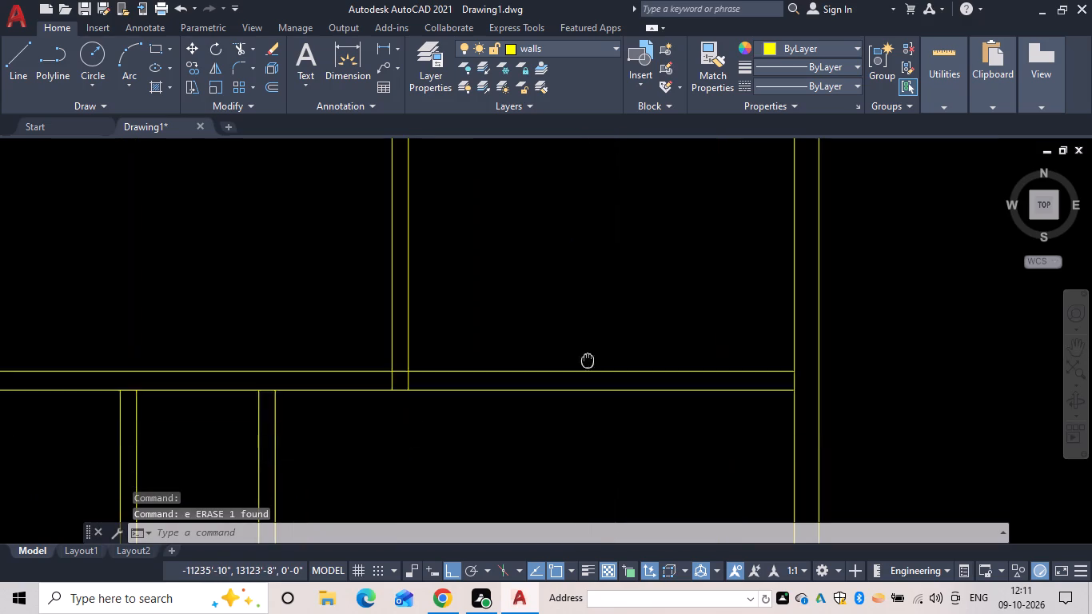
middle_click_drag(588, 359, 588, 348)
scroll(568, 369, "up", 3)
key("space")
key("Escape")
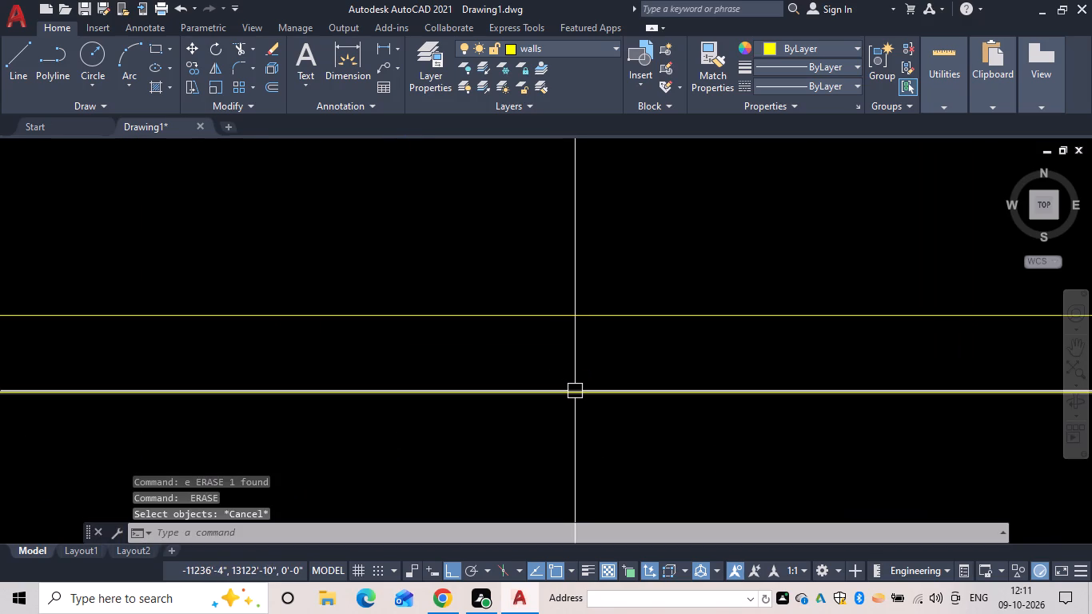
key("d")
key("l")
key("i")
key("space")
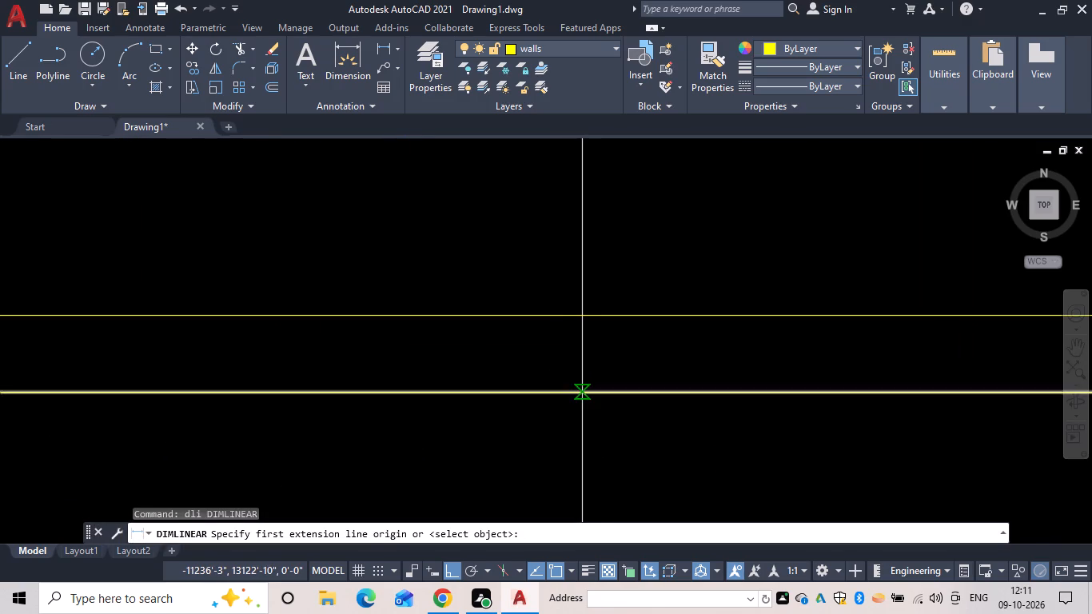
left_click(582, 393)
left_click(588, 314)
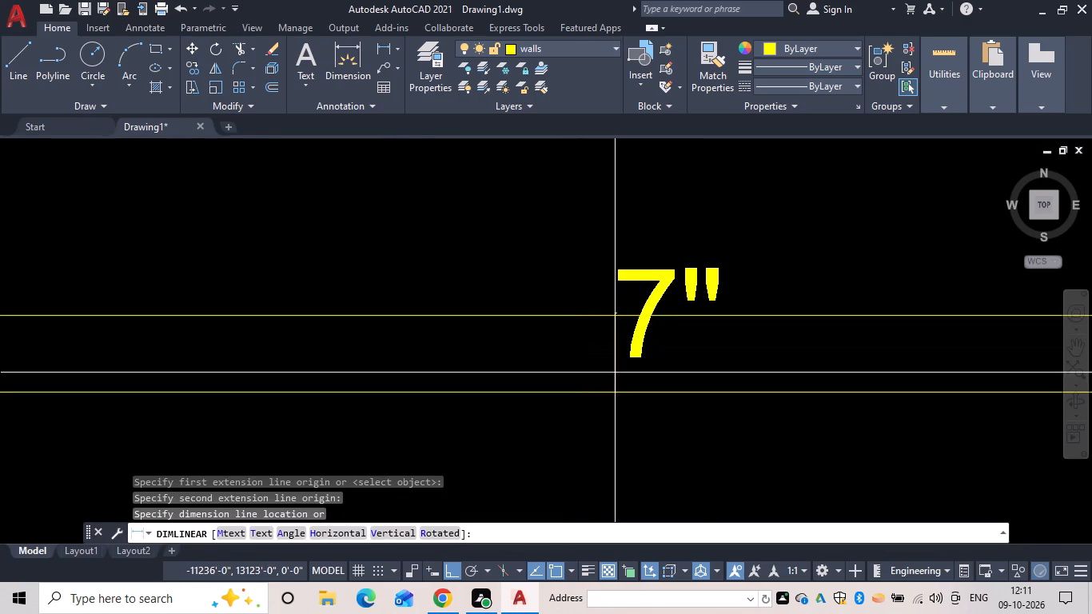
key("Escape")
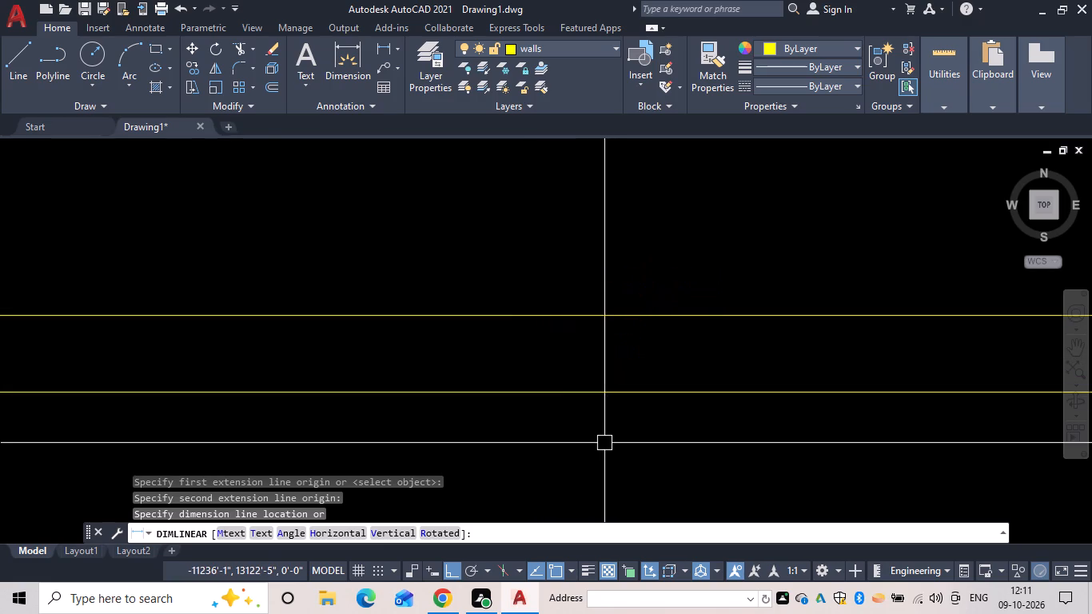
scroll(602, 439, "down", 2)
middle_click_drag(602, 434, 664, 381)
key("space")
left_click(642, 368)
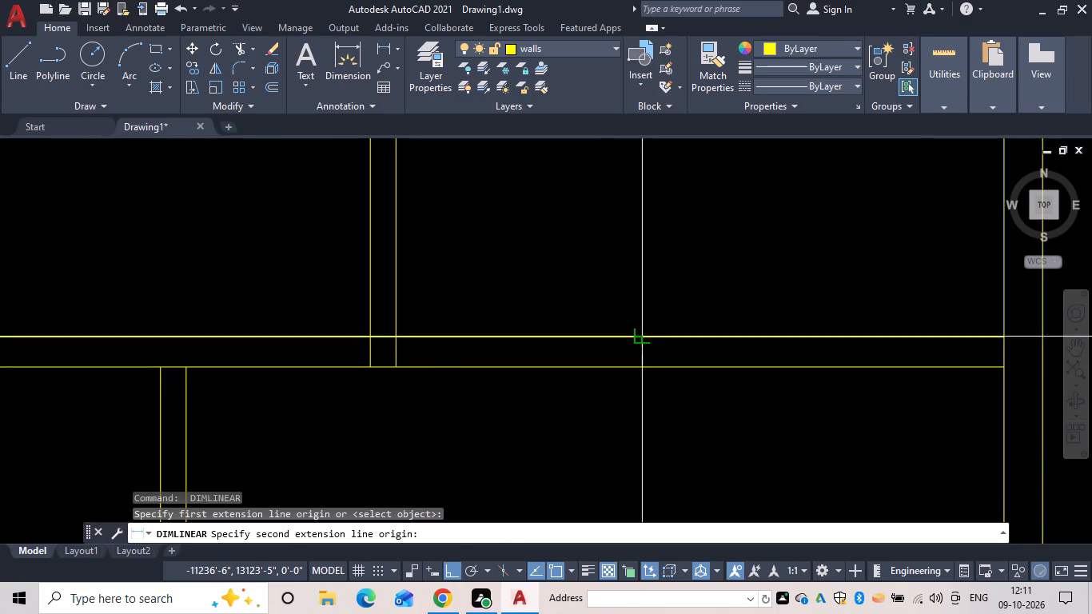
left_click(642, 336)
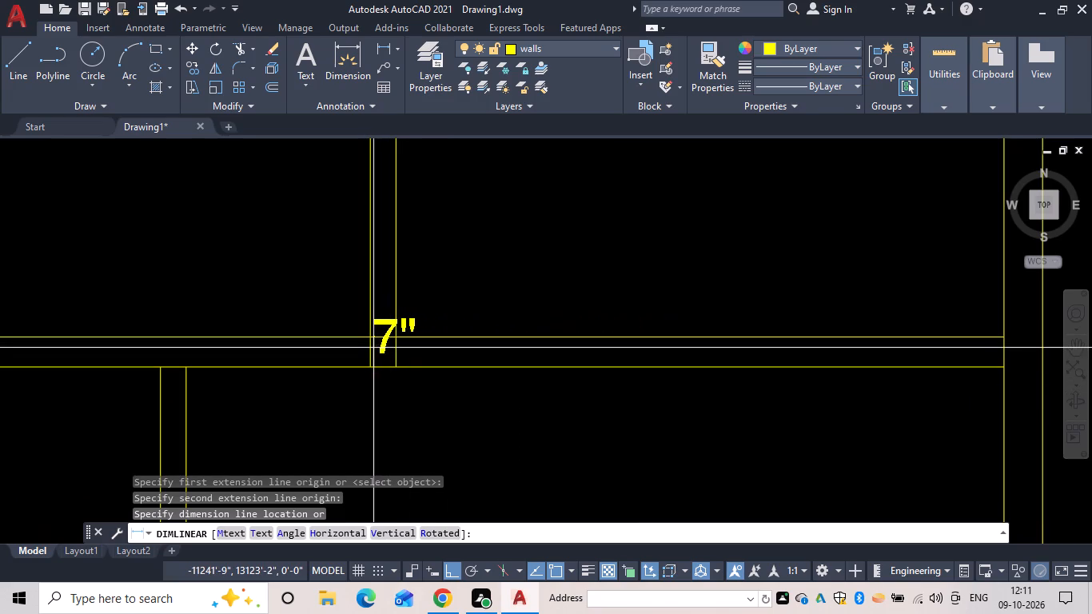
key("Escape")
Offset the lower line of the full-width partition 26'1" downward.
scroll(365, 361, "down", 2)
middle_click_drag(369, 362, 412, 361)
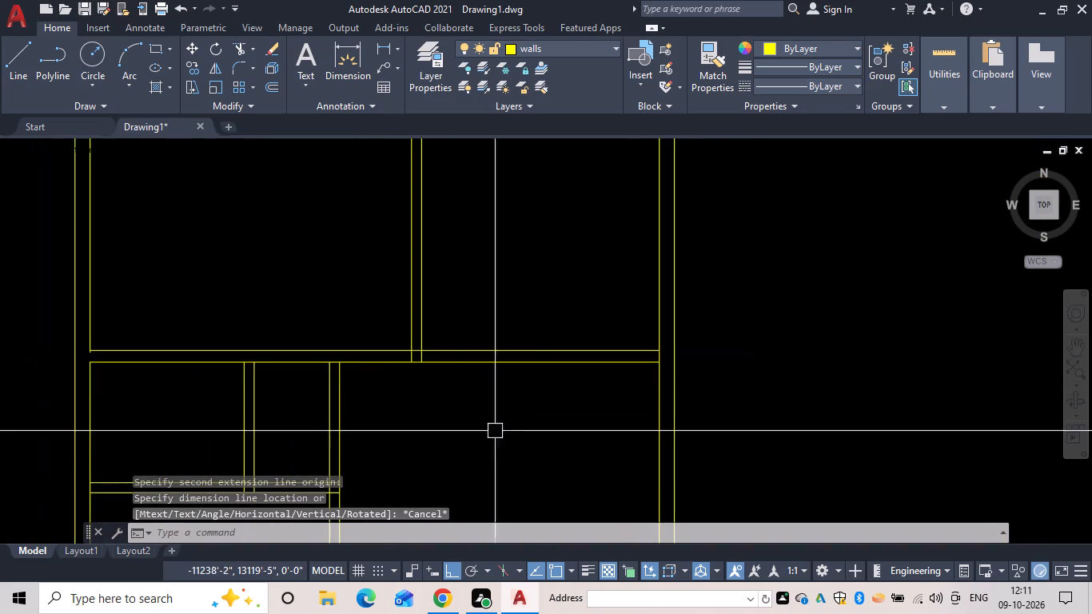
scroll(448, 409, "down", 3)
middle_click_drag(448, 413, 454, 399)
middle_click(458, 405)
scroll(459, 403, "up", 1)
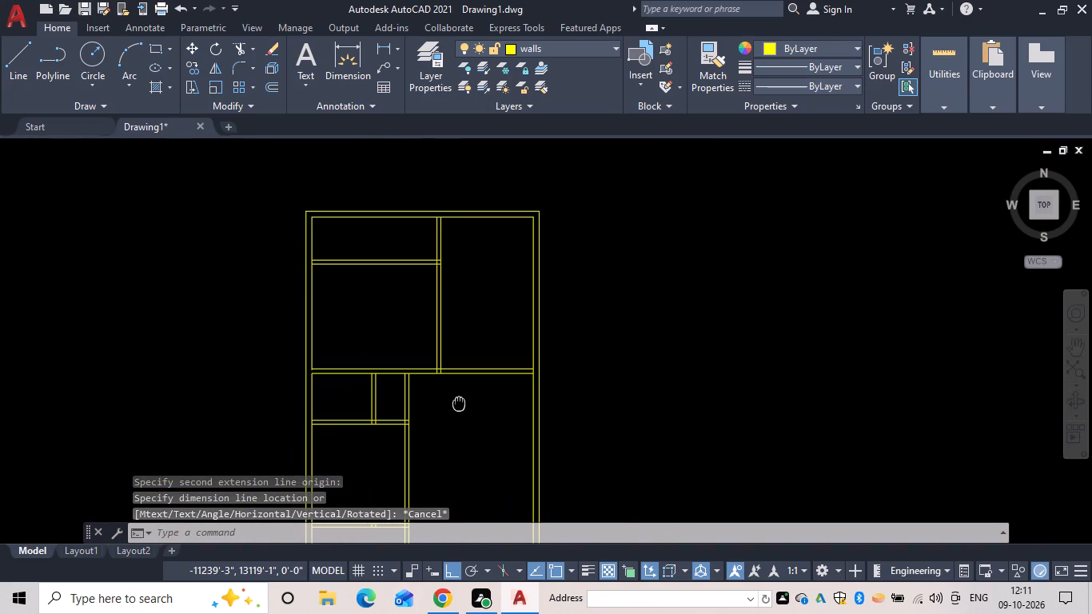
key("Escape")
type("of")
key("space")
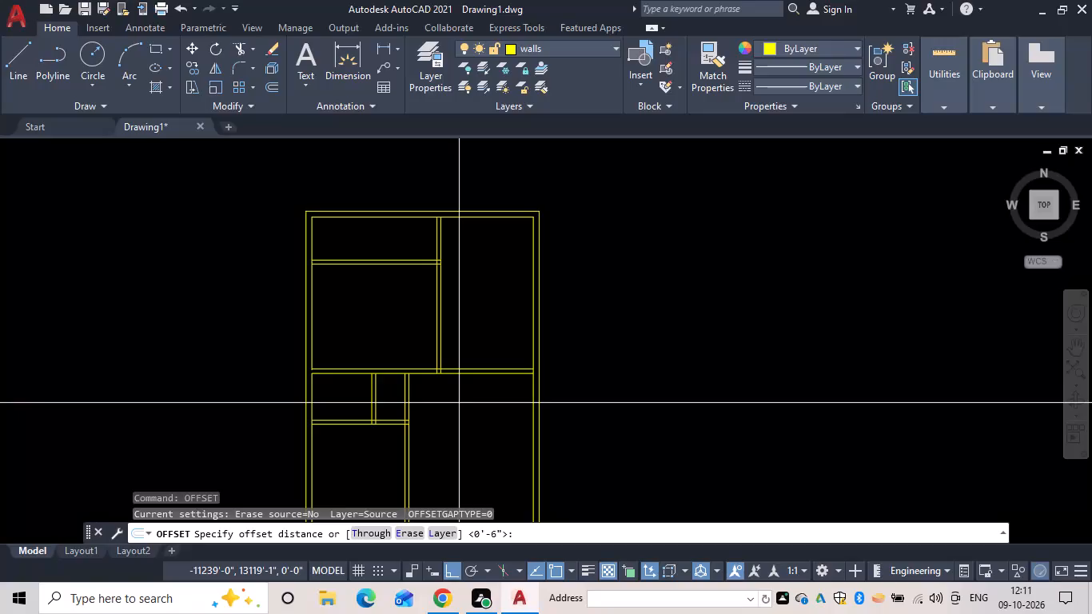
type("26'1\"")
key("space")
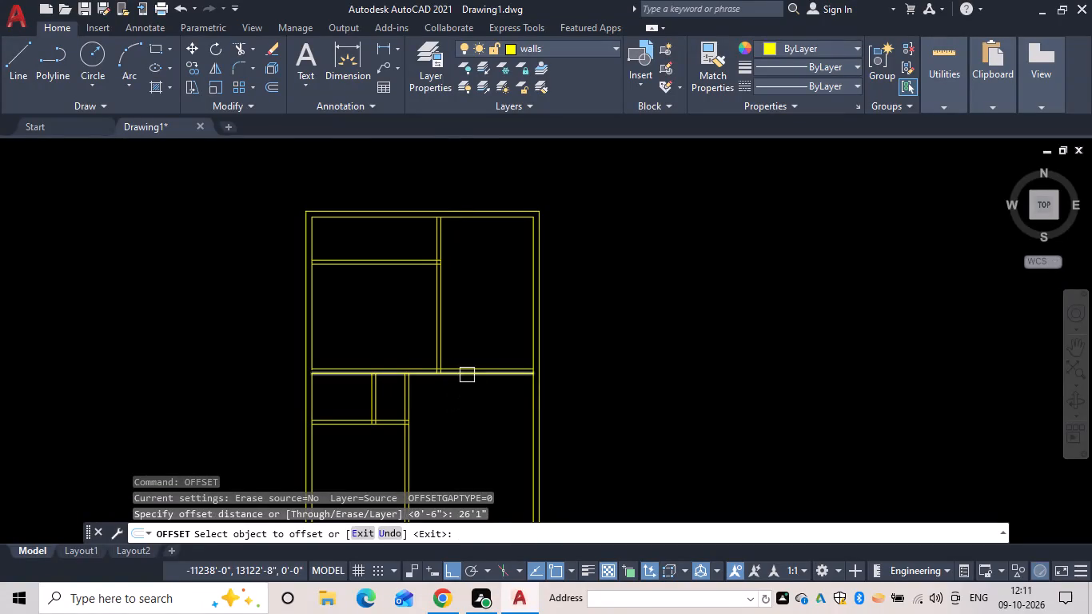
left_click_drag(467, 375, 462, 407)
left_click(460, 445)
middle_click_drag(464, 438, 380, 106)
scroll(464, 438, "up", 1)
key("space")
Offset the new full-width line 9" downward for the wall thickness.
key("space")
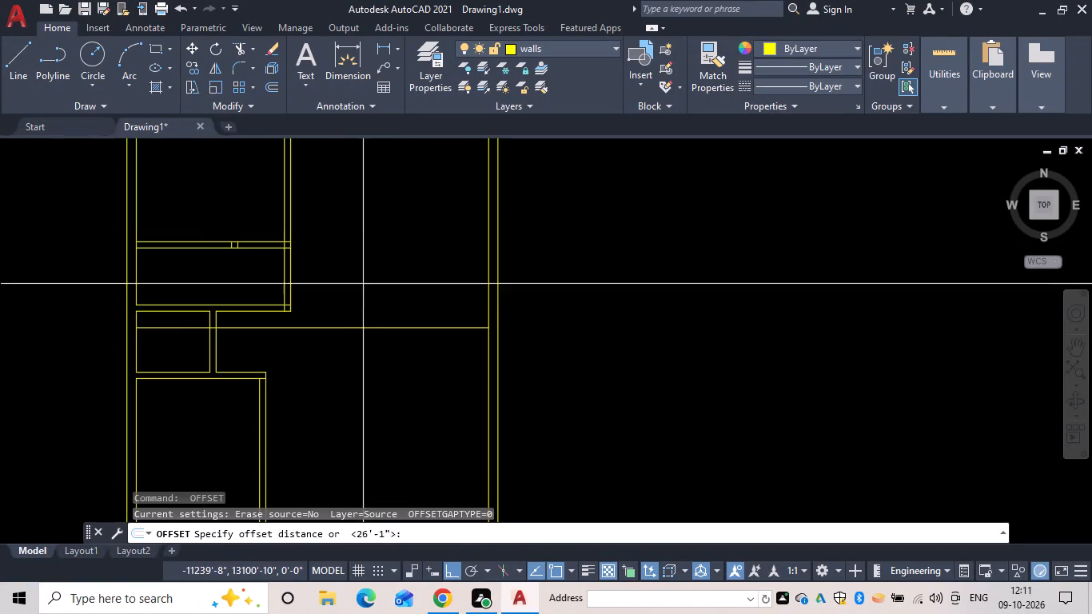
key("9")
key("space")
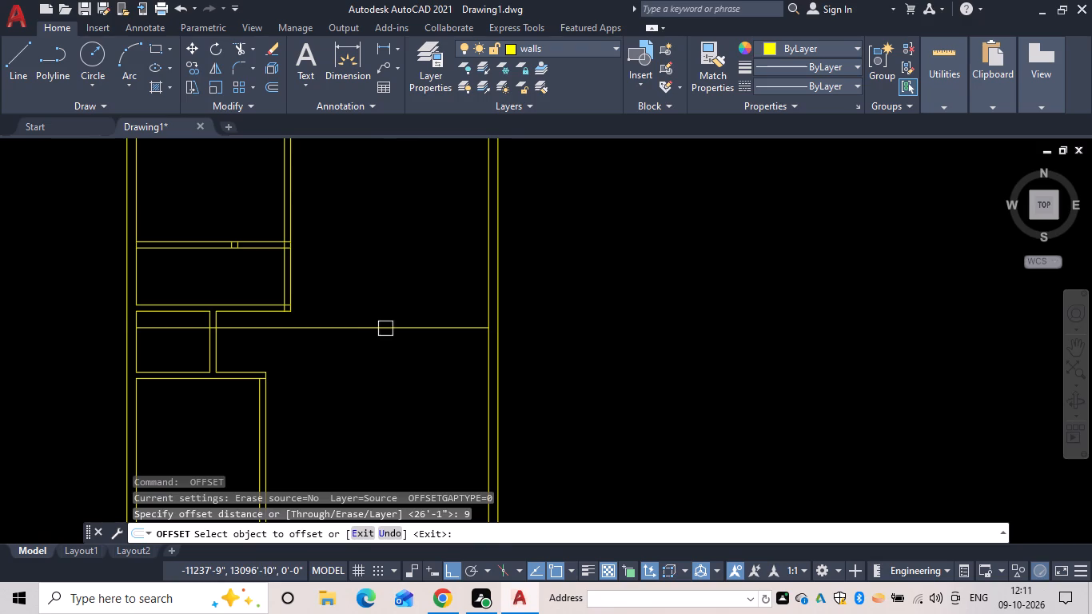
left_click(387, 332)
left_click(381, 373)
key("Escape")
Trim both lines of the new 9" wall where they cross the small room beside the left outer wall.
key("t")
key("r")
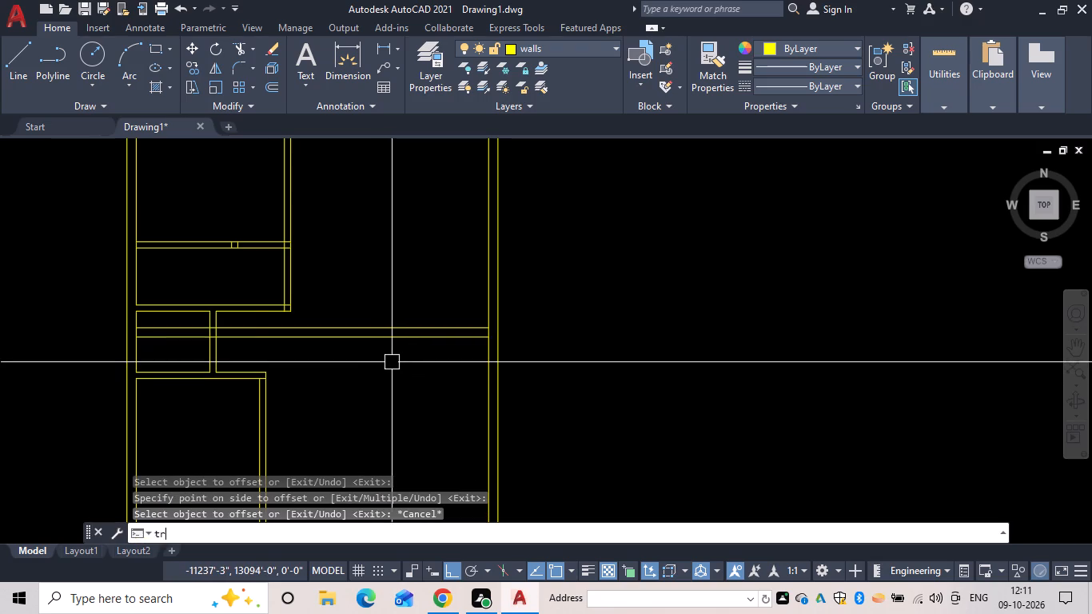
key("space")
scroll(177, 325, "up", 1)
left_click(186, 345)
left_click(193, 330)
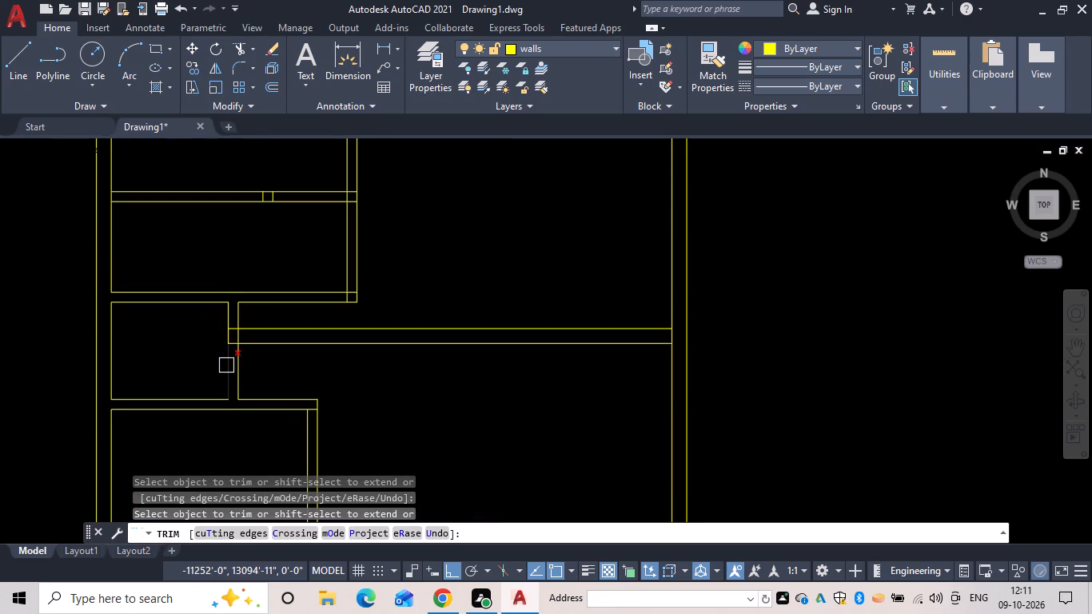
key("Escape")
Extend both lines of the vertical room partition down to the lower line of the new 9" wall.
type("ex")
key("space")
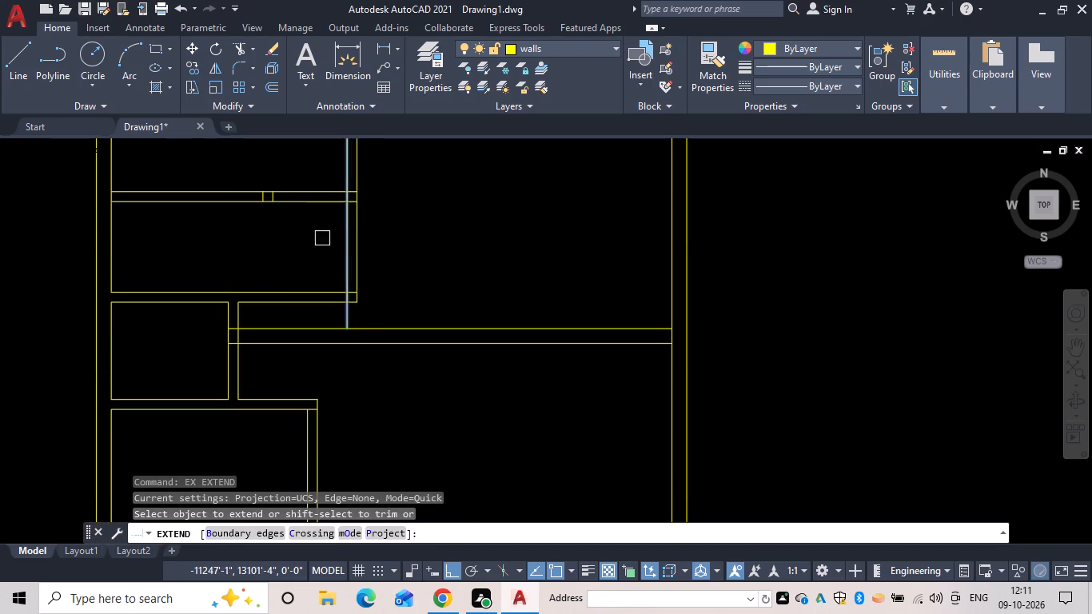
left_click_drag(318, 240, 400, 241)
left_click_drag(391, 289, 369, 303)
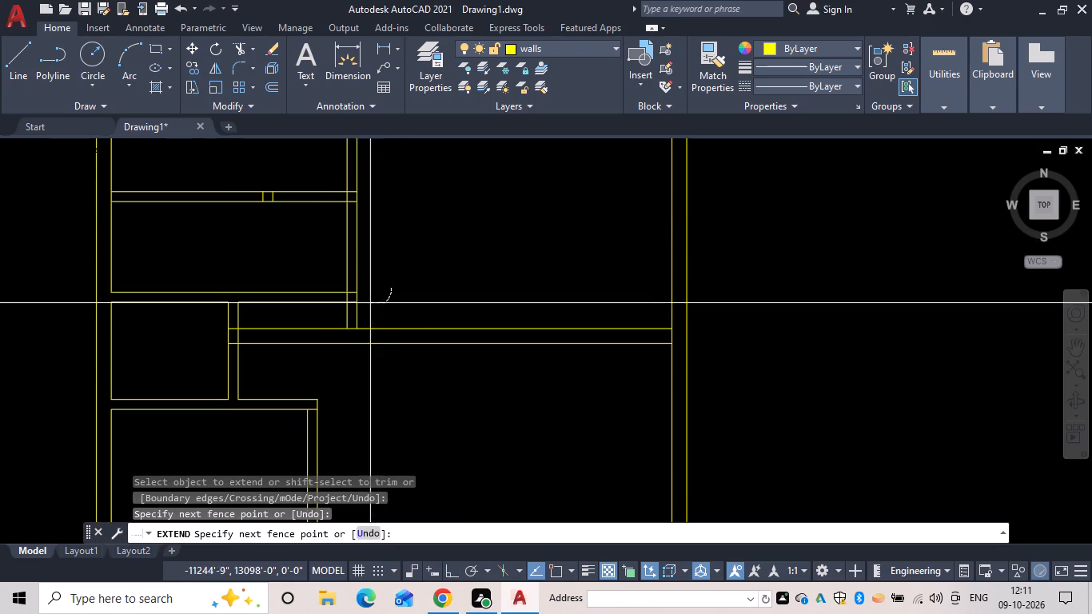
left_click_drag(369, 303, 332, 307)
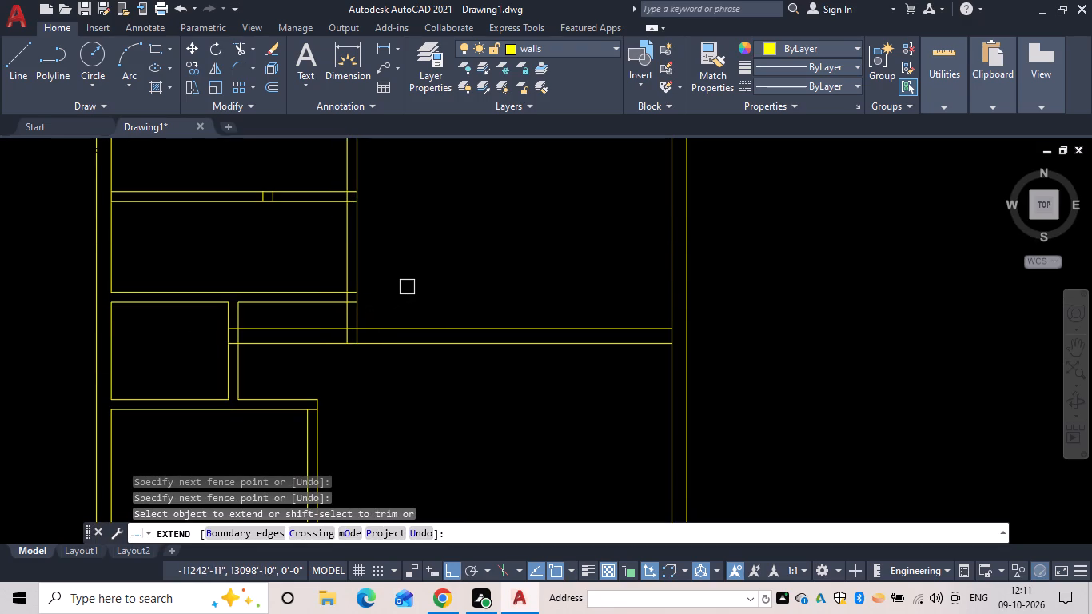
key("grave")
key("Escape")
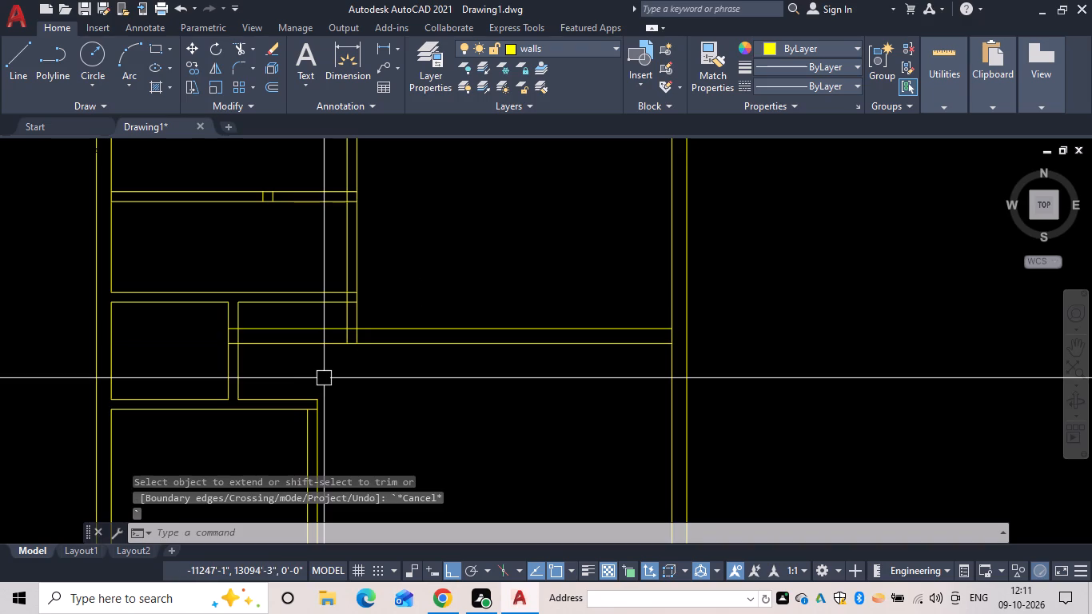
Trim both lines of the new 9" wall between the small room's side partition and the vertical room partition.
key("Escape")
type("tr")
key("space")
left_click_drag(322, 371, 316, 341)
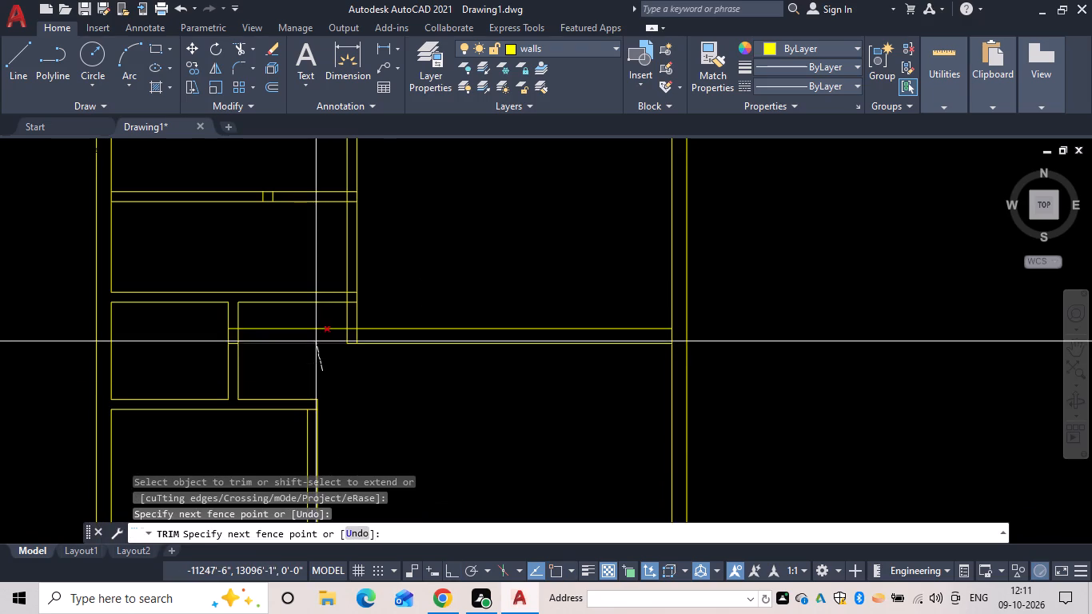
left_click_drag(316, 341, 316, 330)
left_click(315, 329)
key("Escape")
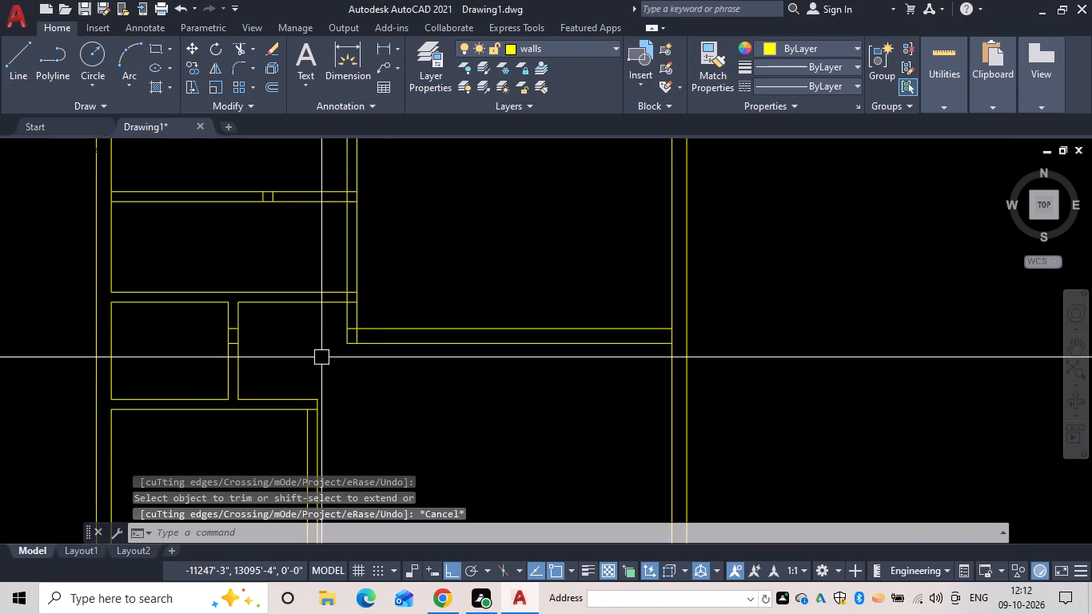
Measure the horizontal gap between the vertical room partition's lower end and the small room's side partition.
key("d")
key("l")
key("i")
key("space")
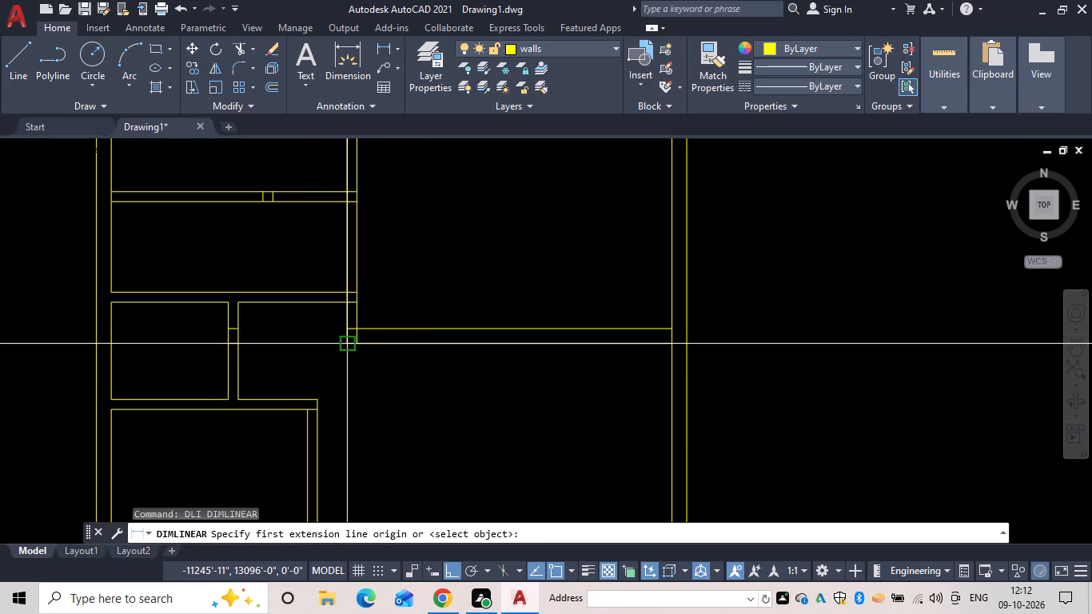
left_click(346, 341)
scroll(245, 347, "up", 3)
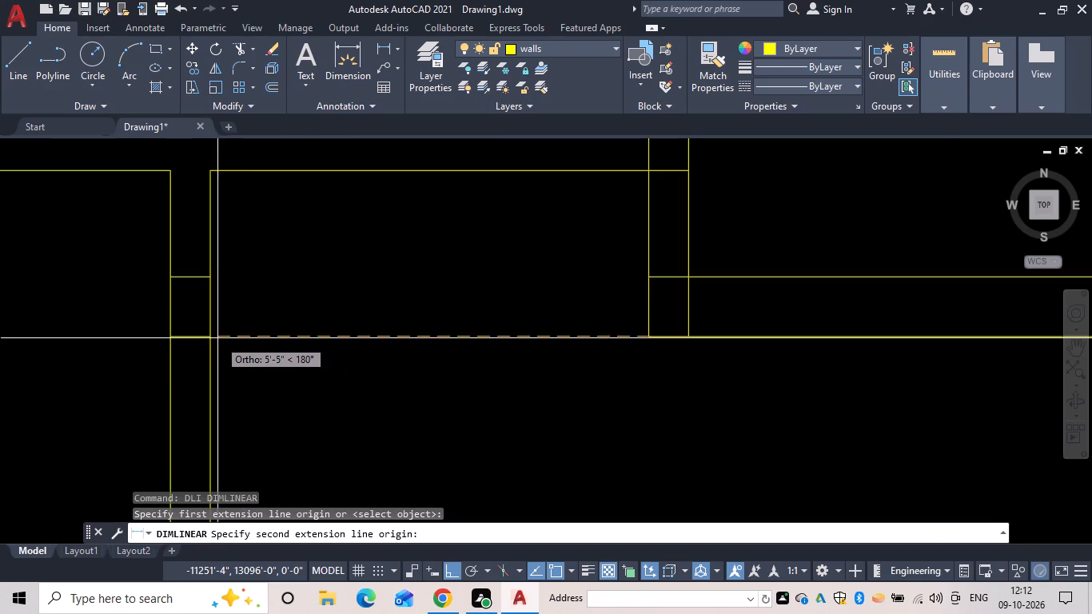
left_click(210, 338)
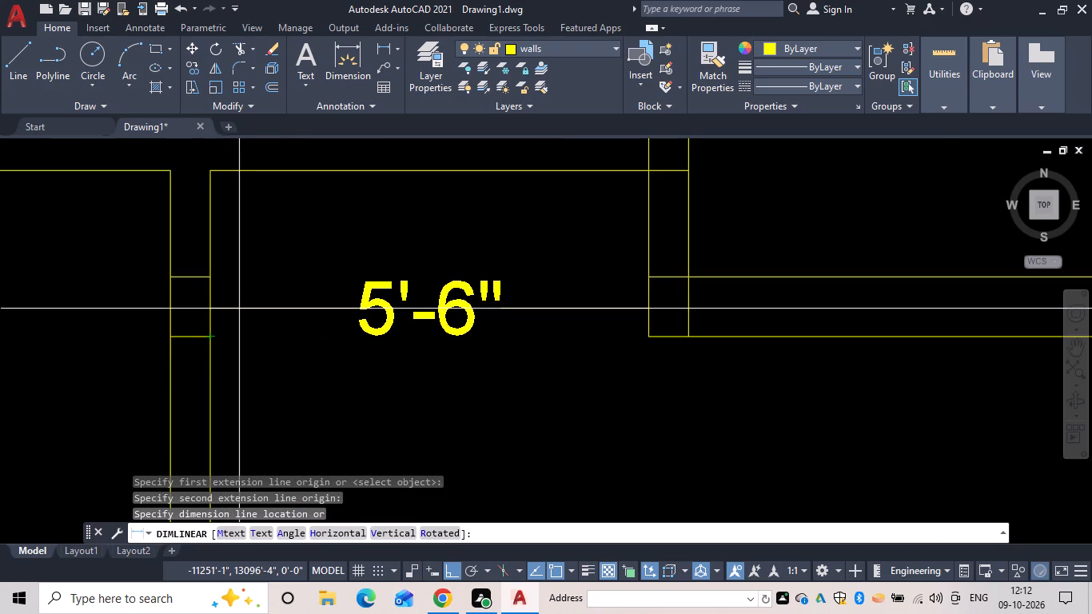
scroll(249, 314, "down", 3)
key("Escape")
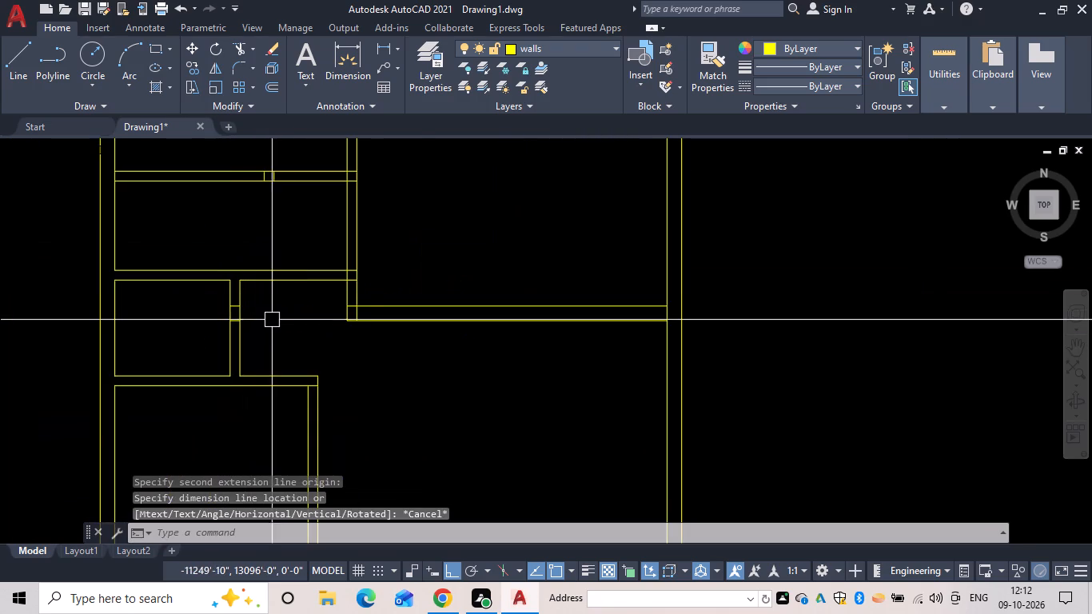
scroll(457, 323, "down", 1)
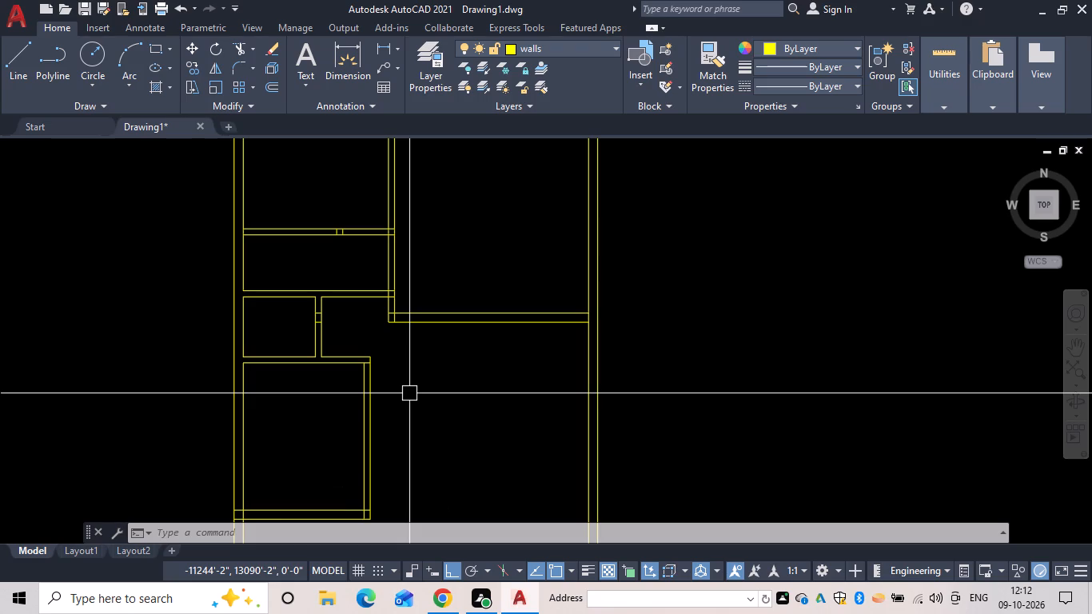
key("Escape")
Draw a line across the right outer wall's thickness, continuing the upper line of the new 9" wall.
key("l")
key("space")
scroll(608, 328, "up", 4)
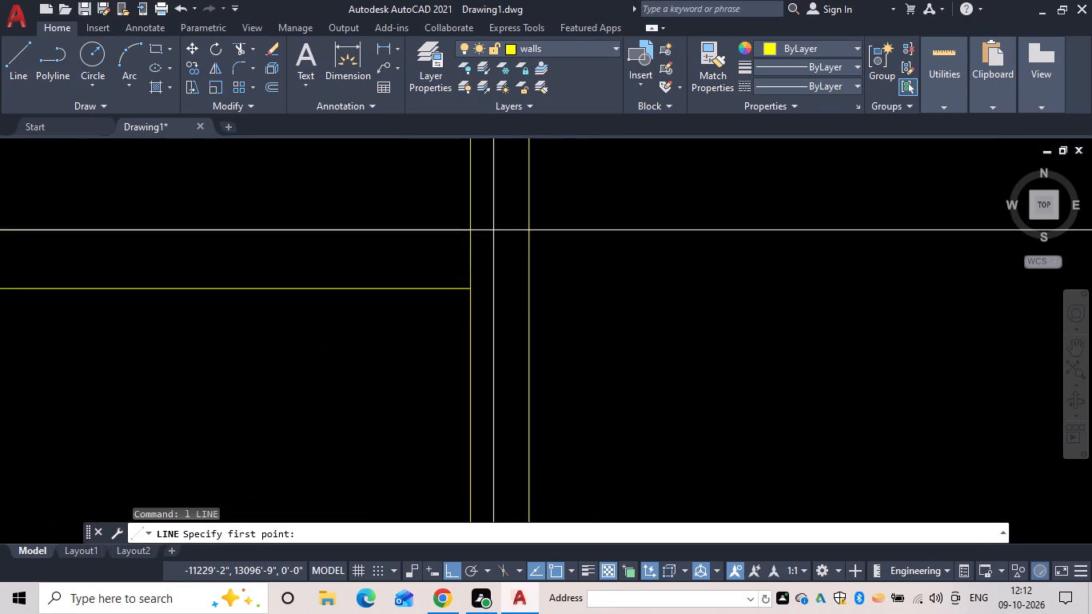
left_click(471, 230)
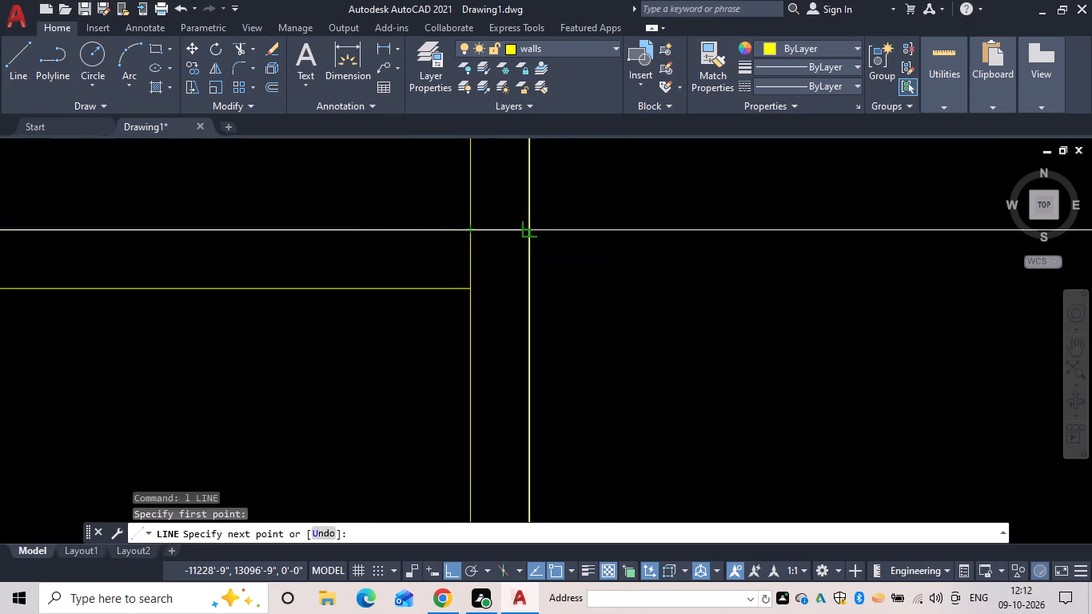
left_click(530, 229)
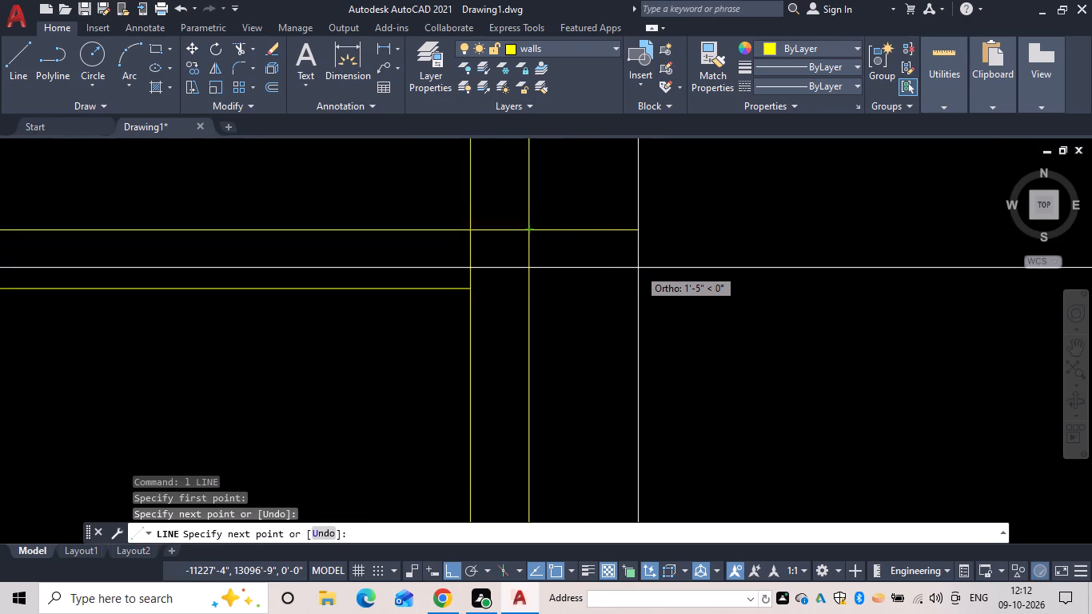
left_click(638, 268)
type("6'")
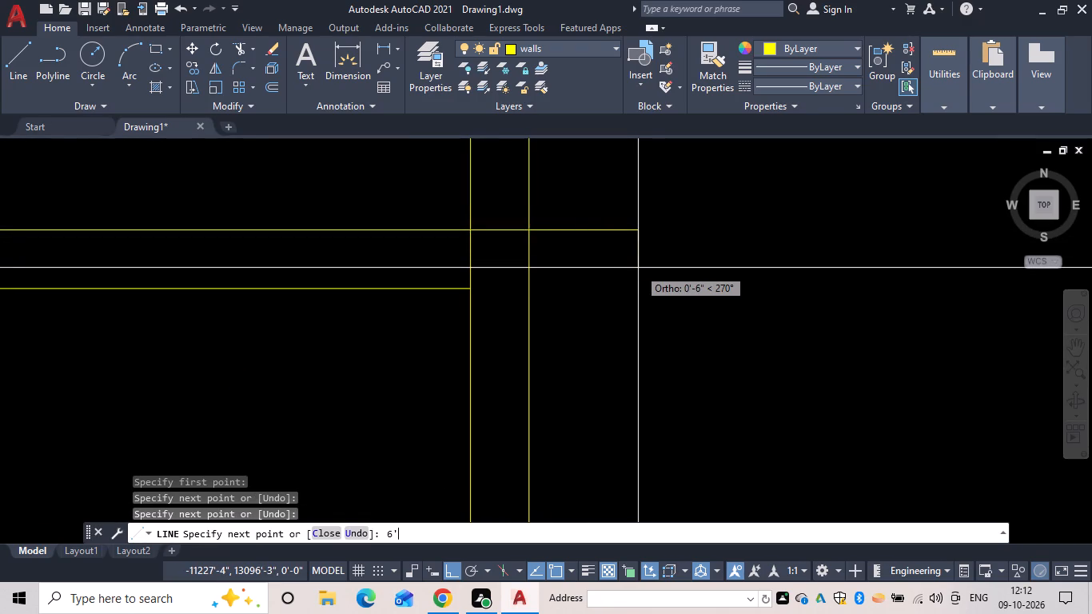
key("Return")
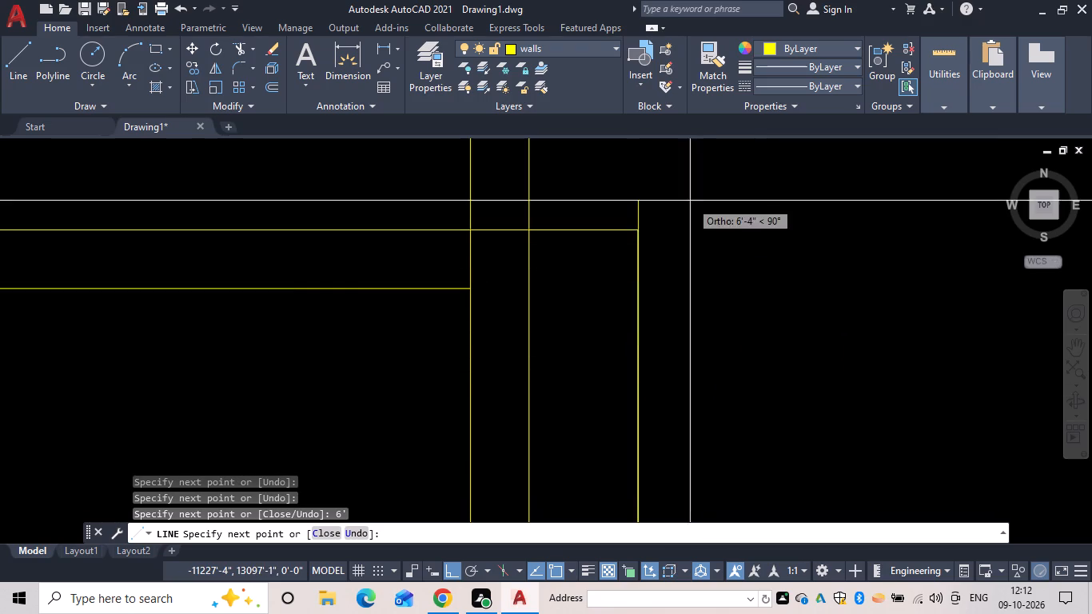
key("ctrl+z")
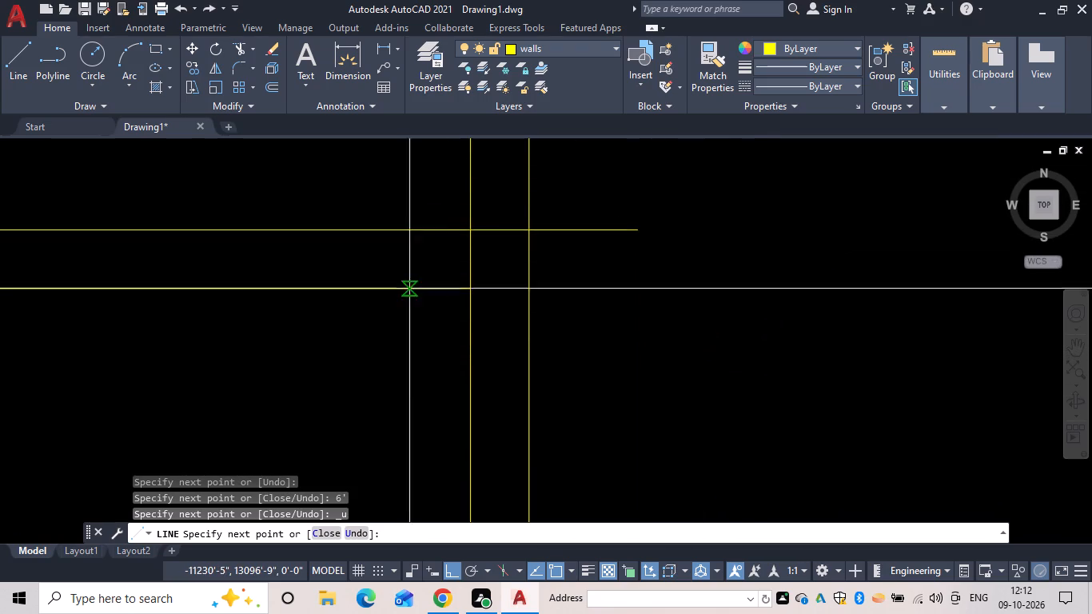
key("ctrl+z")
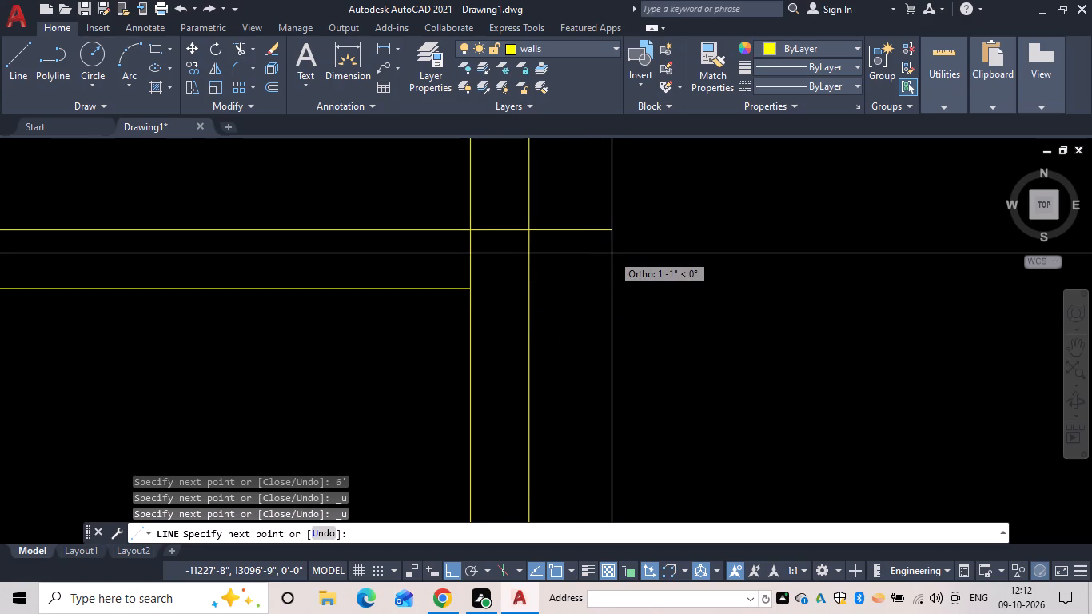
Continue the line 6' outward, 10'4" up and 6' back to the right outer wall to outline a projecting room.
type("6'")
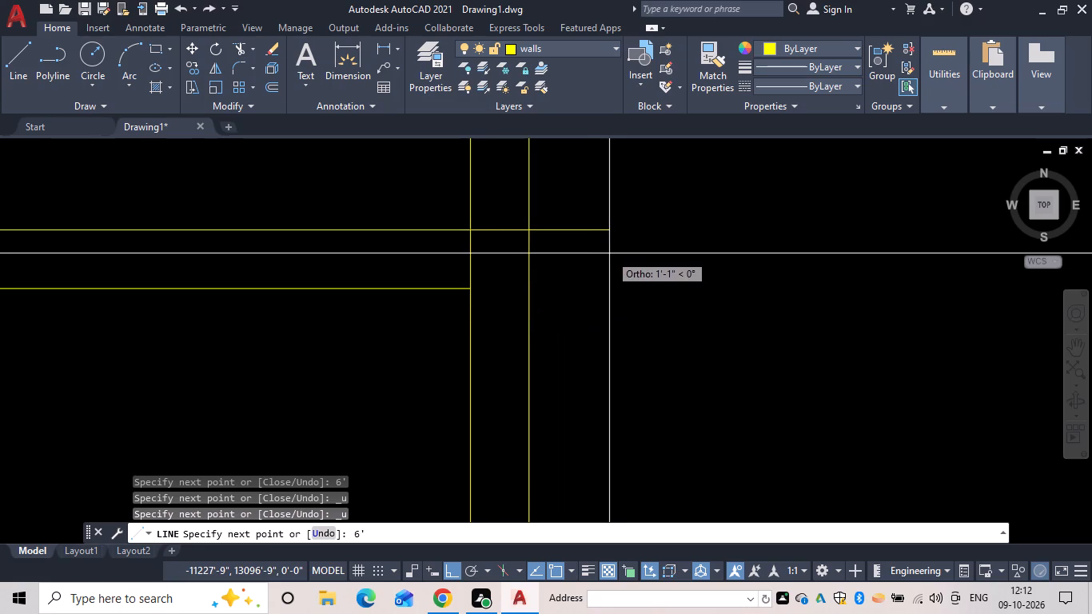
key("space")
scroll(733, 184, "down", 2)
middle_click_drag(731, 189, 580, 345)
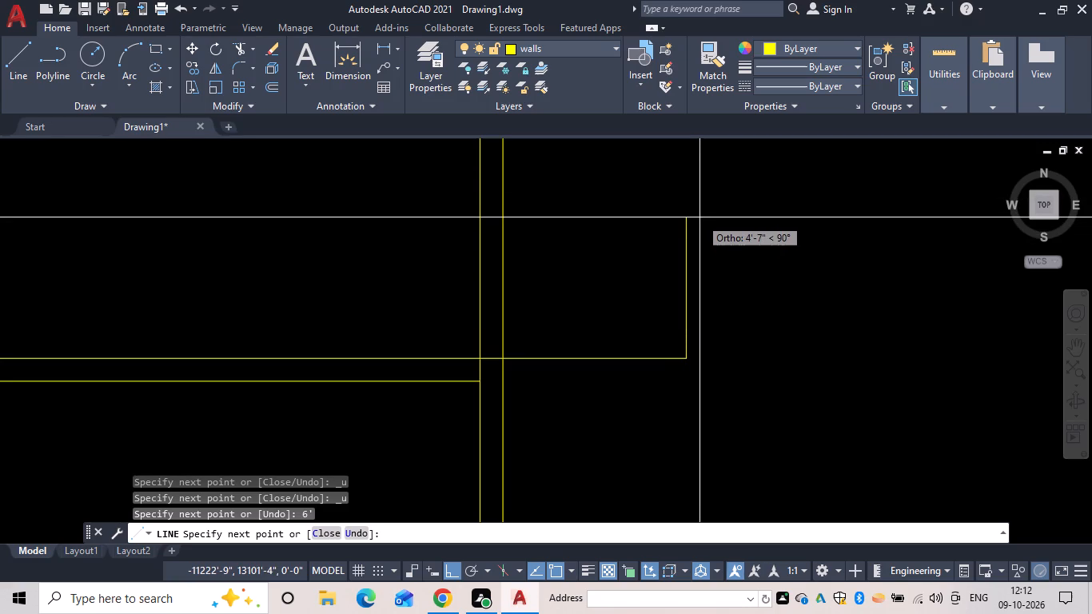
type("10'4\"")
key("space")
scroll(512, 207, "down", 2)
middle_click_drag(515, 214, 497, 369)
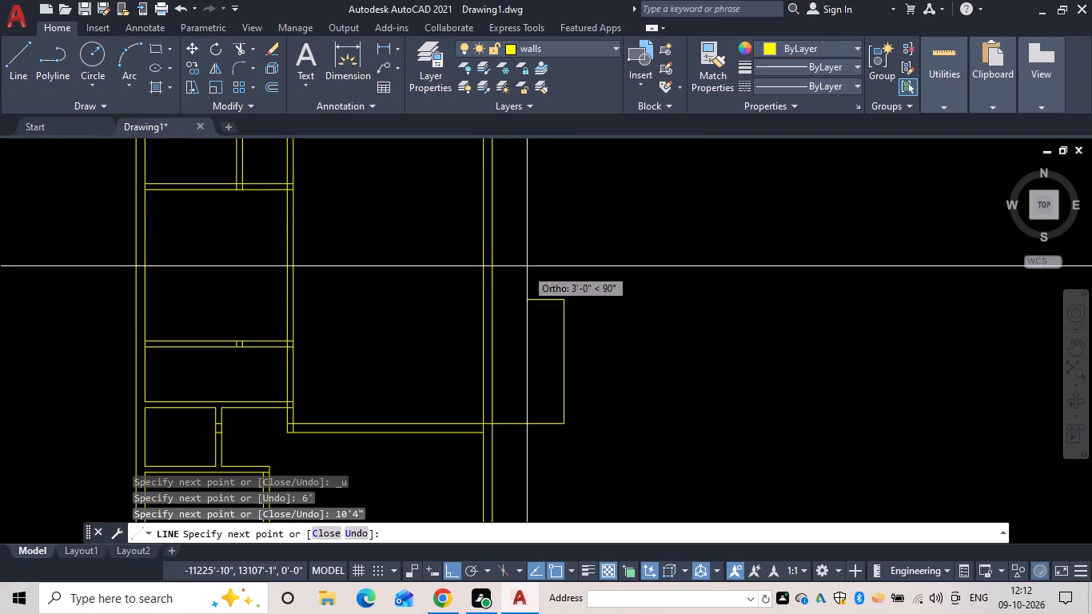
type("6'")
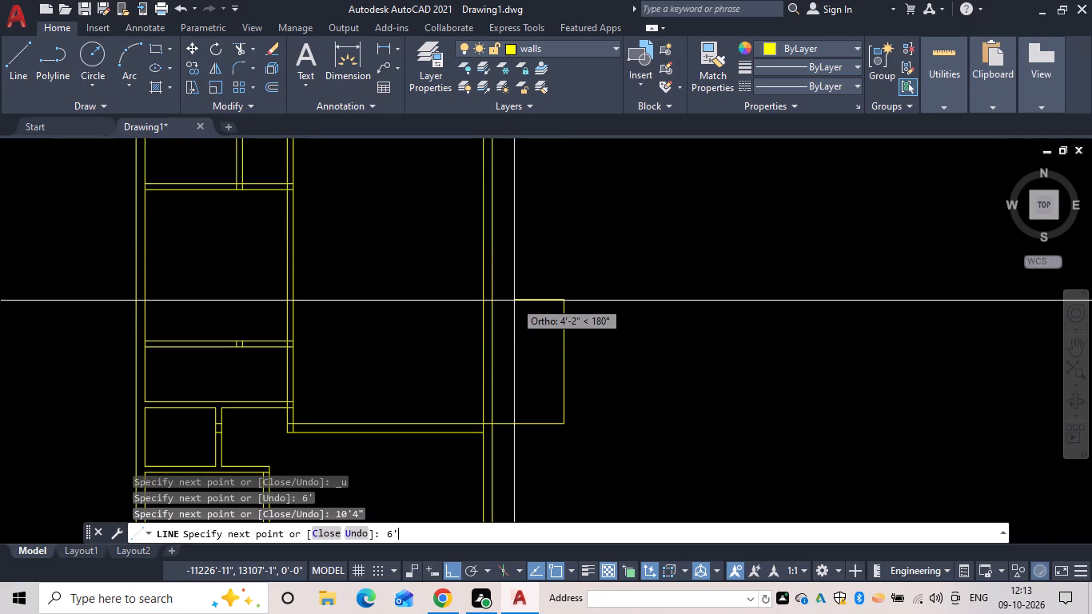
key("space")
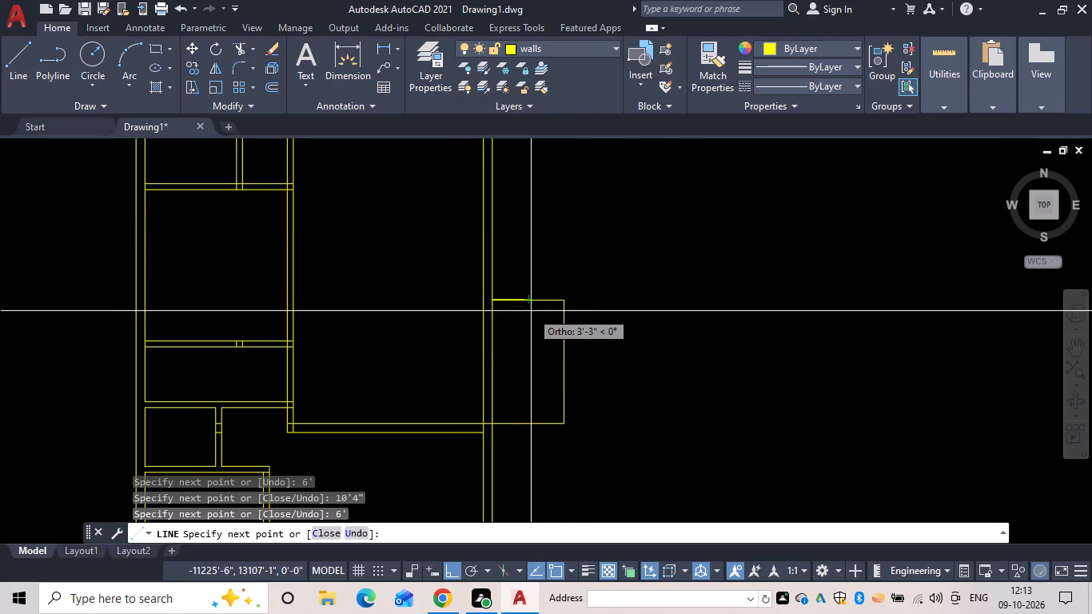
key("Escape")
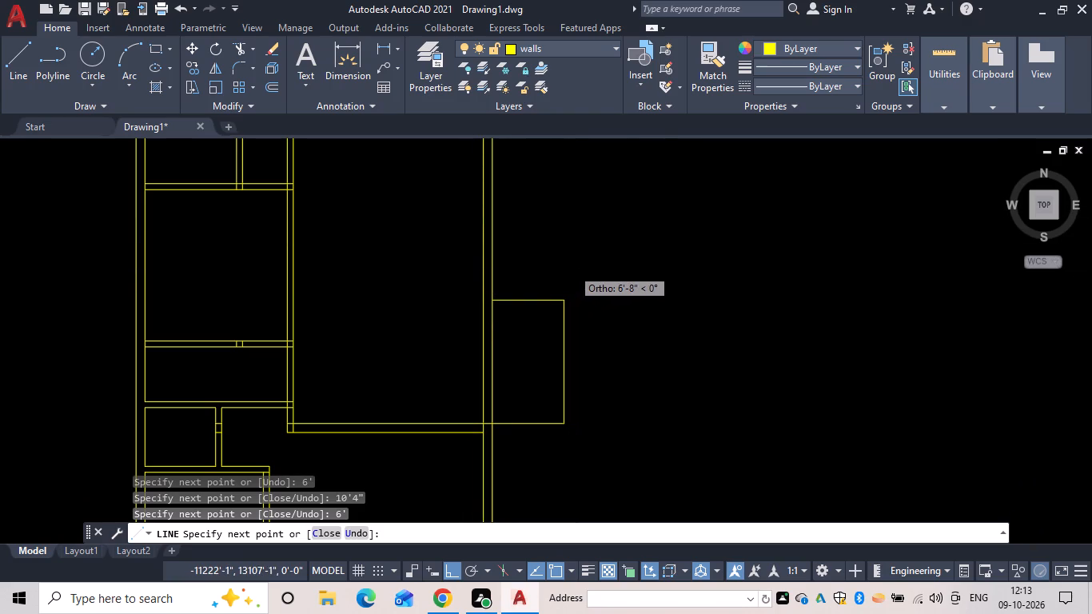
key("Escape")
Offset the right, upper and lower lines of the projecting room 9" outward.
type("of")
key("space")
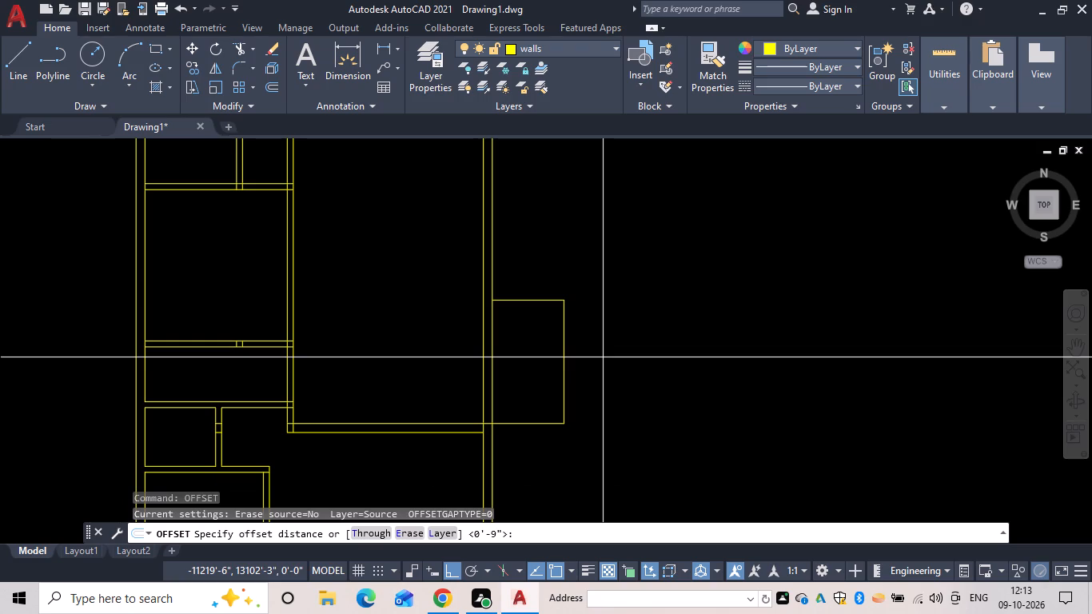
type("9")
key("space")
left_click_drag(562, 334, 576, 334)
left_click(592, 333)
left_click_drag(549, 301, 550, 286)
left_click_drag(552, 264, 556, 272)
left_click_drag(536, 426, 526, 475)
left_click(529, 500)
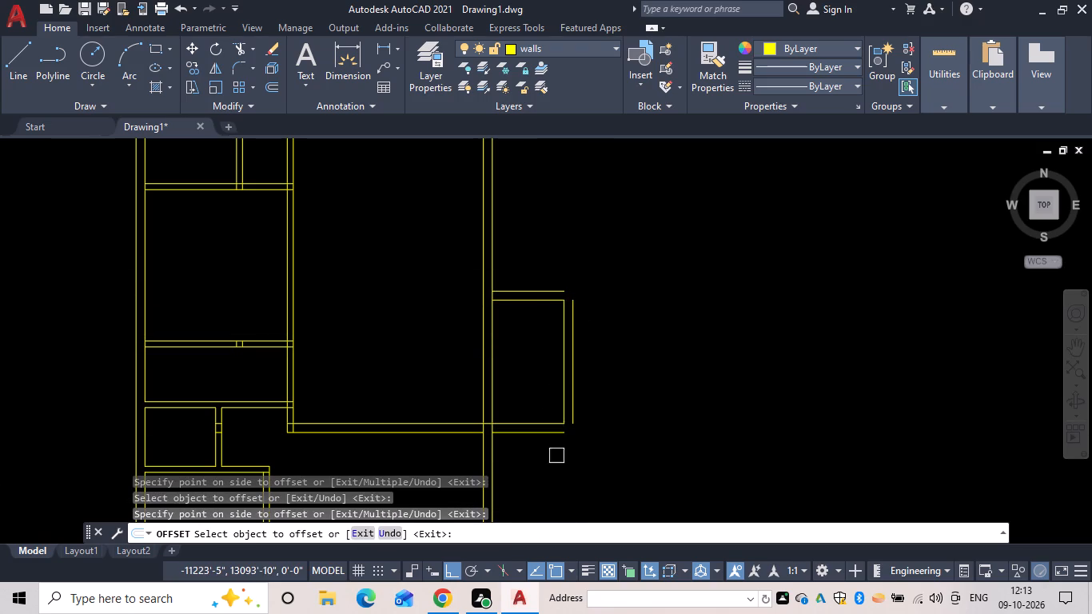
scroll(564, 431, "up", 2)
middle_click_drag(564, 431, 551, 398)
key("Escape")
Join the projecting room's outer wall lines at the lower and upper right corners with Fillet at zero radius.
key("f")
key("space")
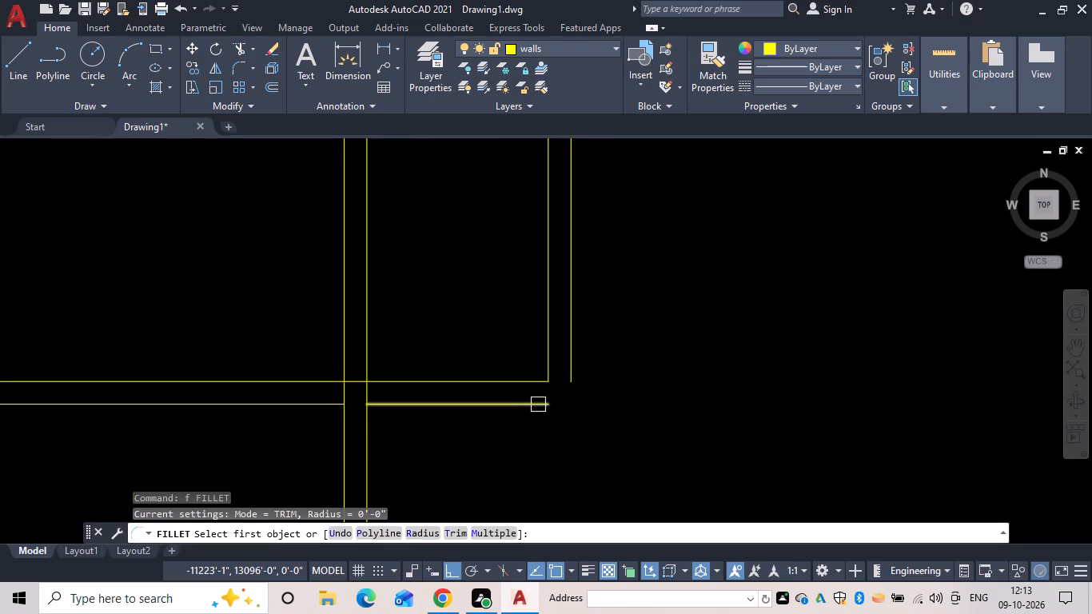
left_click_drag(538, 405, 550, 401)
left_click(578, 368)
middle_click_drag(606, 356, 585, 510)
key("space")
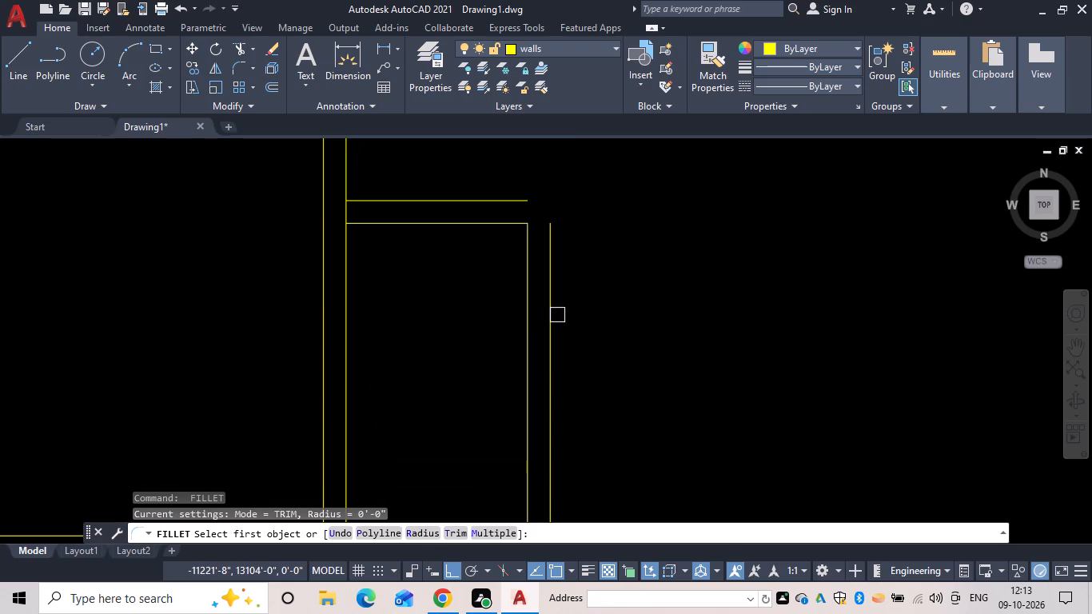
left_click(557, 315)
left_click(529, 204)
key("Escape")
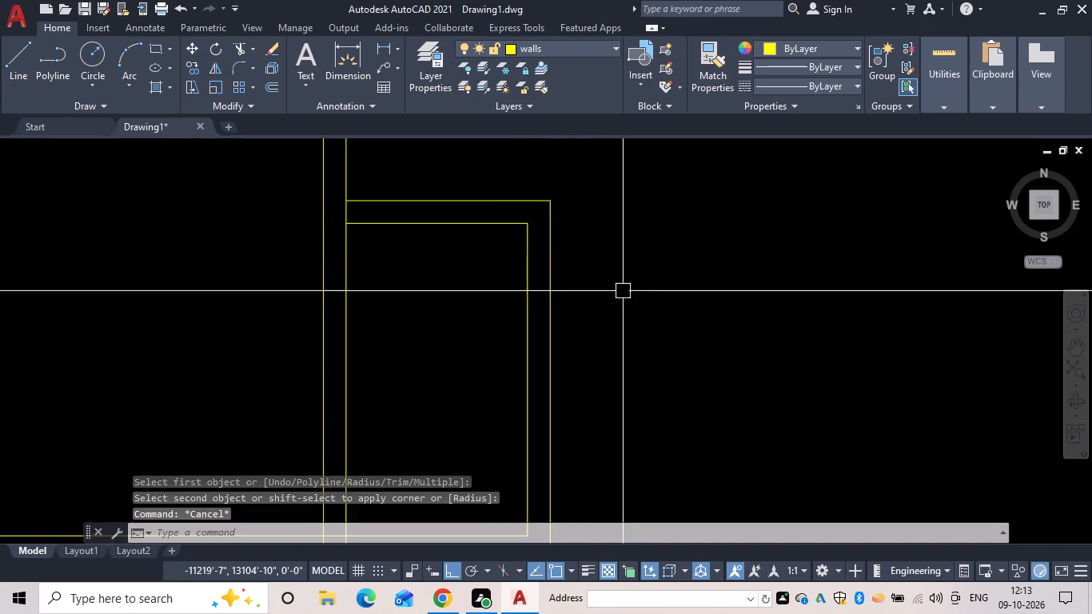
From the vertical partition's right face, draw a line 3'11" along the 9" wall's upper line and down across its thickness.
scroll(623, 293, "down", 2)
middle_click_drag(623, 293, 633, 252)
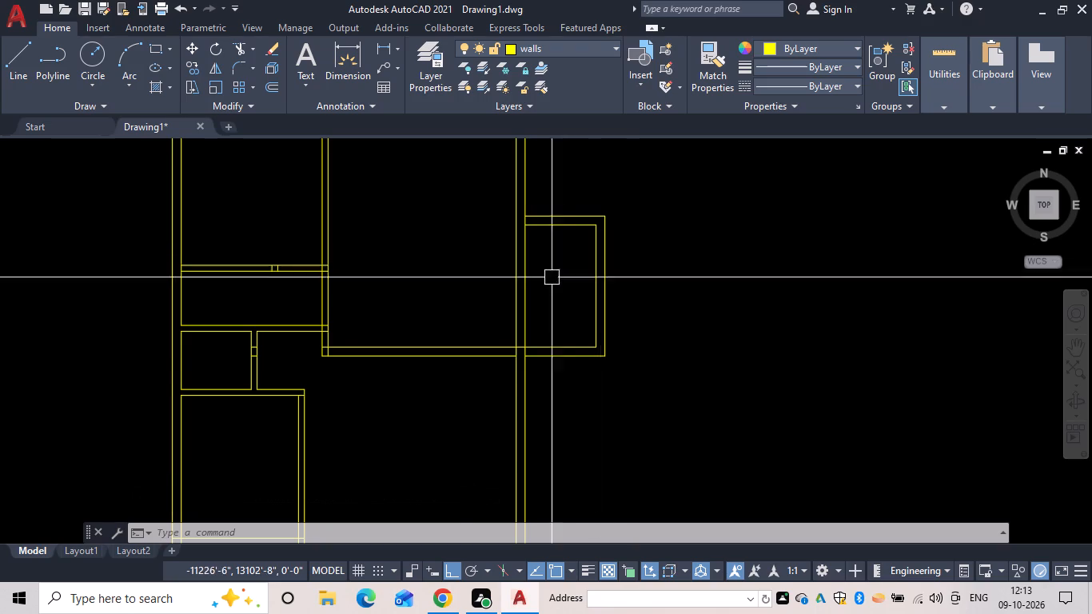
middle_click_drag(405, 392, 476, 367)
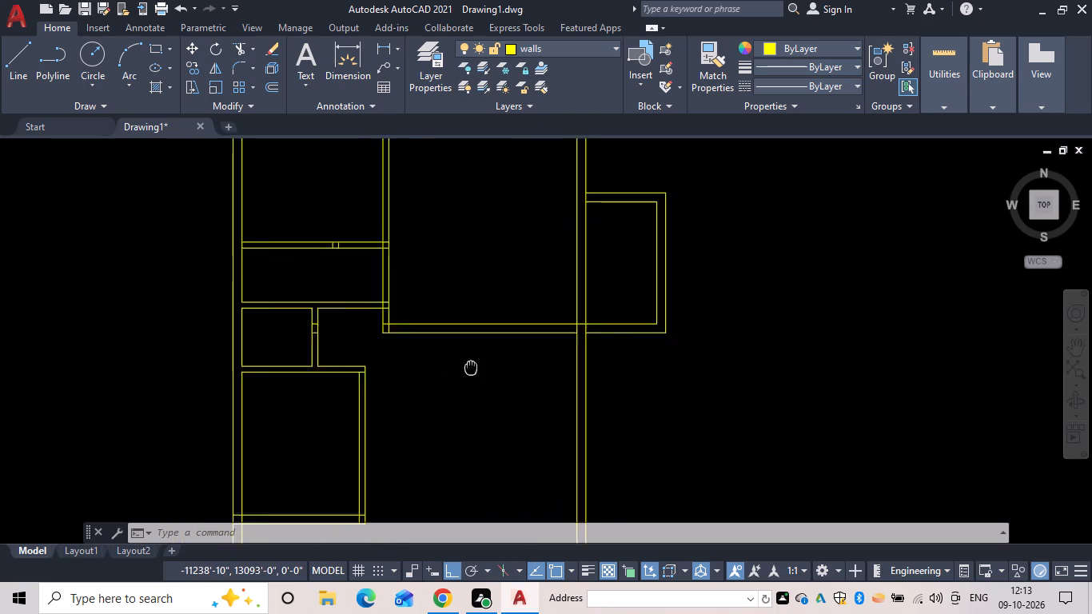
middle_click_drag(476, 367, 499, 364)
key("l")
key("space")
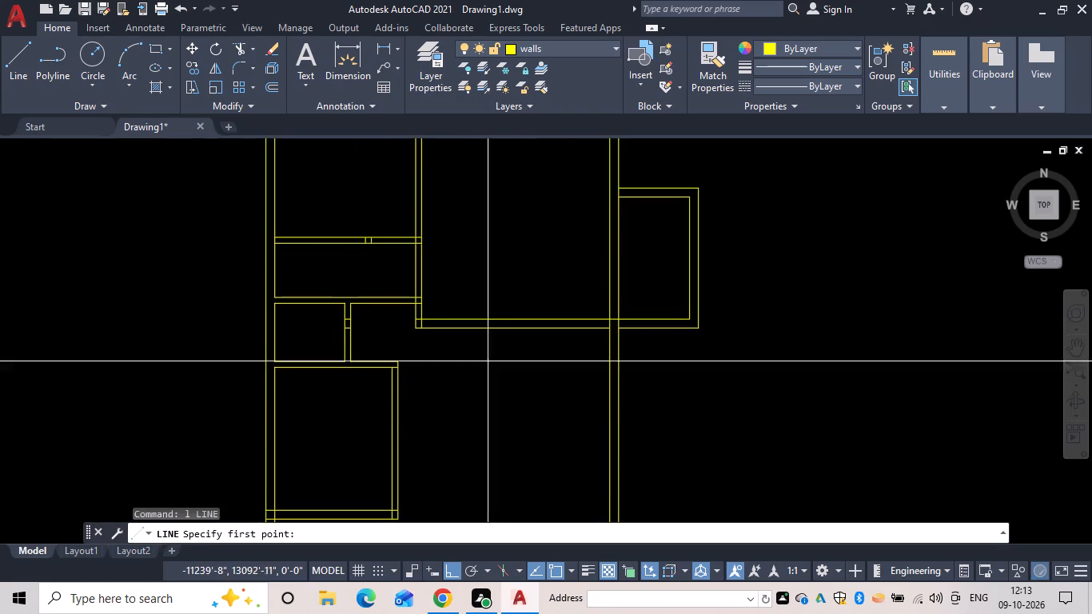
scroll(484, 313, "up", 2)
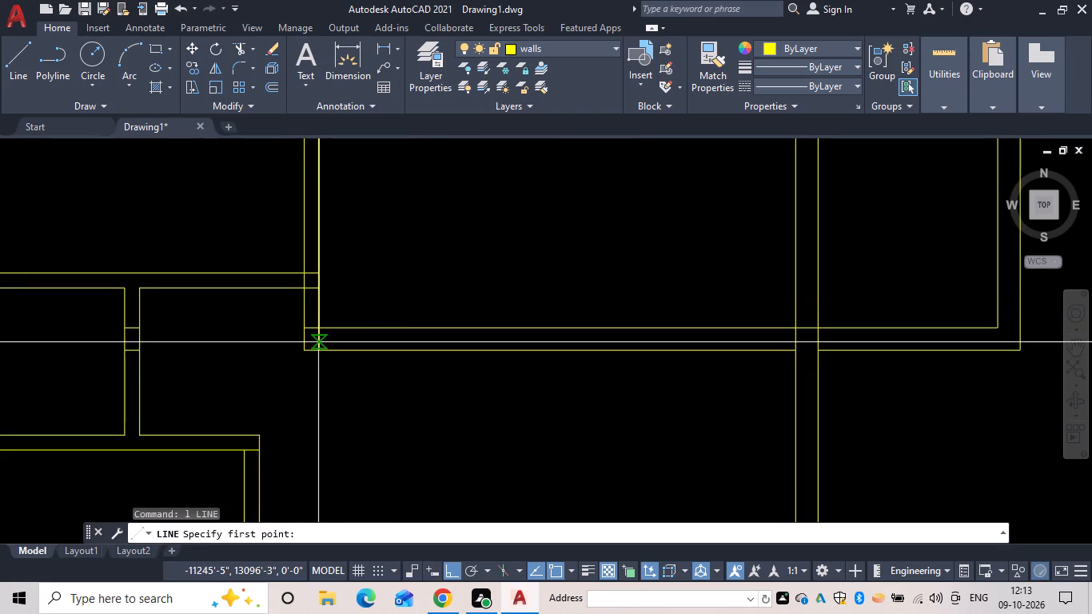
scroll(329, 332, "up", 3)
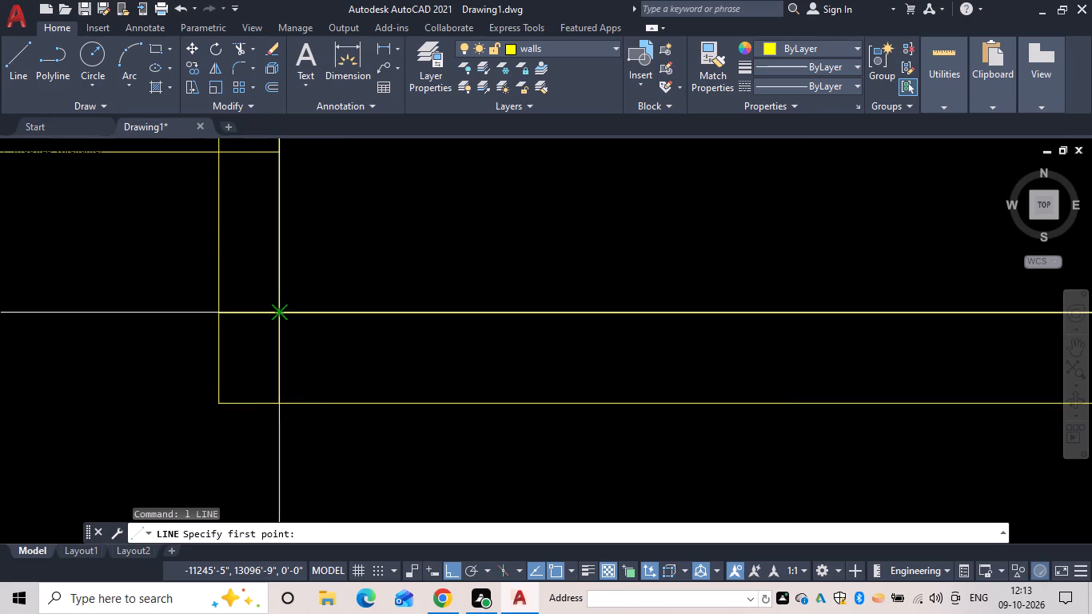
left_click(277, 313)
type("3'111")
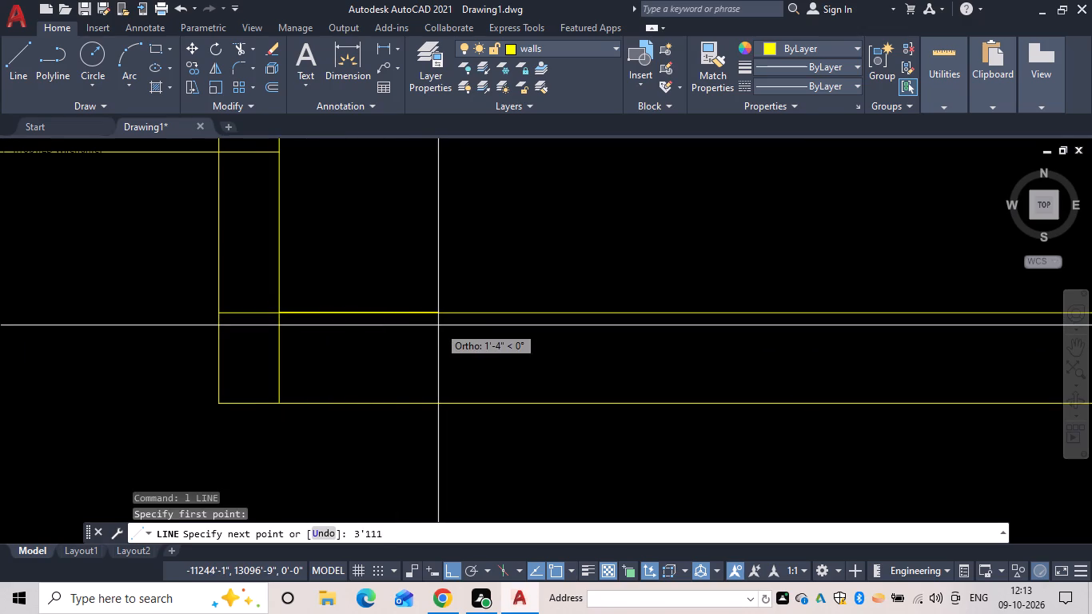
key("BackSpace")
type("\"")
key("space")
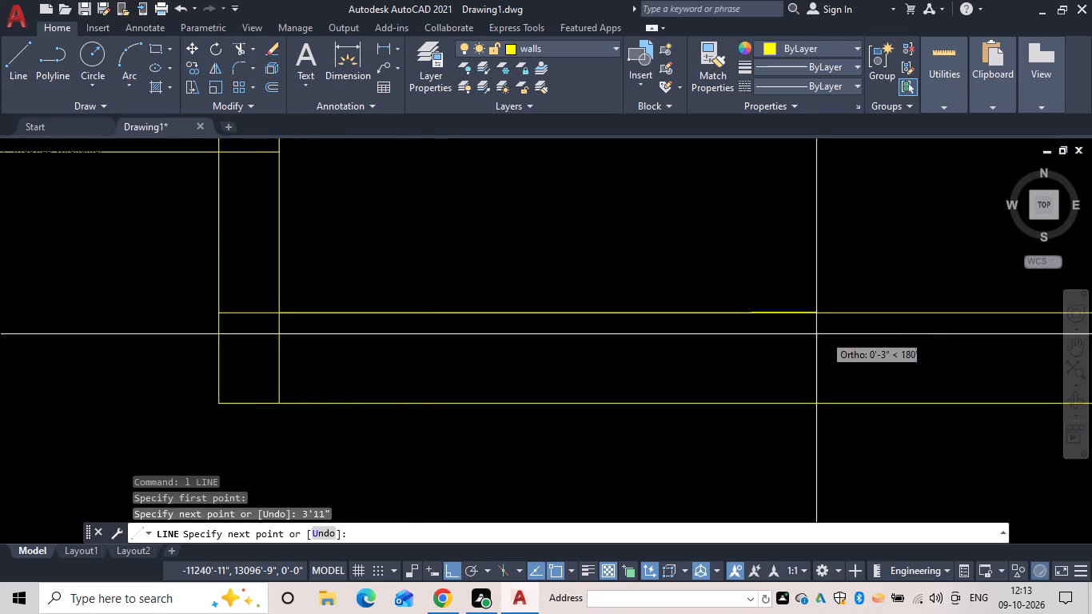
left_click(752, 405)
key("Escape")
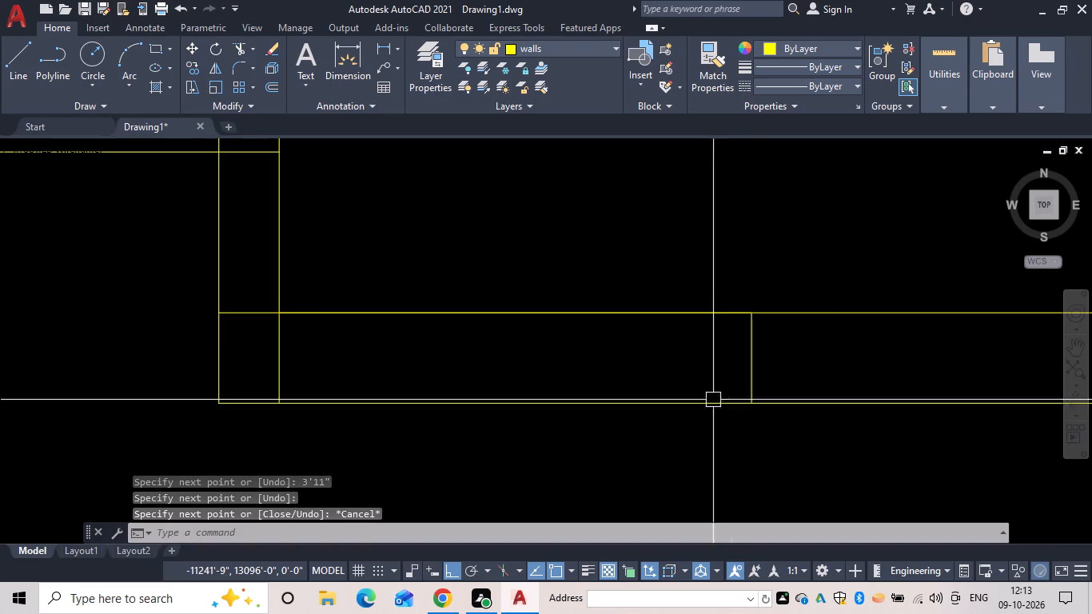
Erase the duplicate 3'11" horizontal line lying on the 9" wall's upper line beside the vertical partition.
left_click(681, 308)
type("e")
key("space")
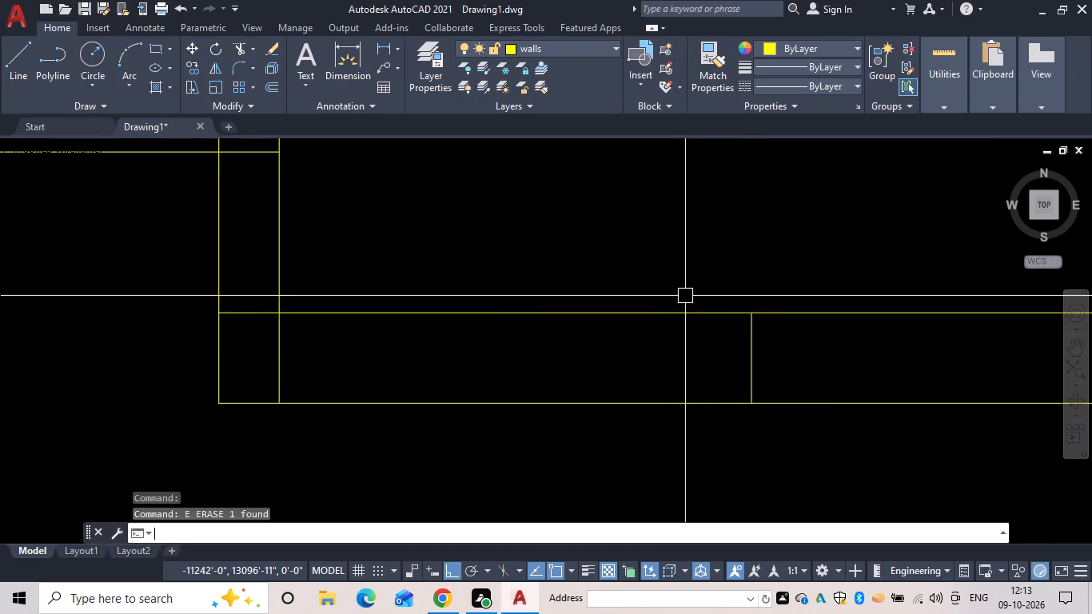
scroll(679, 358, "down", 1)
middle_click_drag(674, 358, 664, 345)
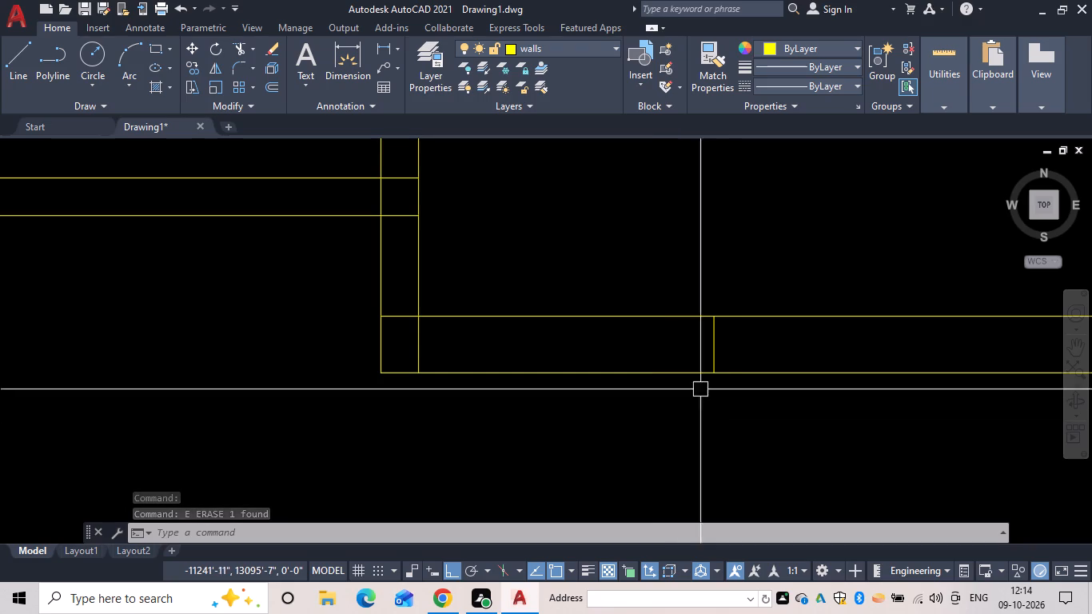
middle_click_drag(725, 368, 714, 355)
key("Escape")
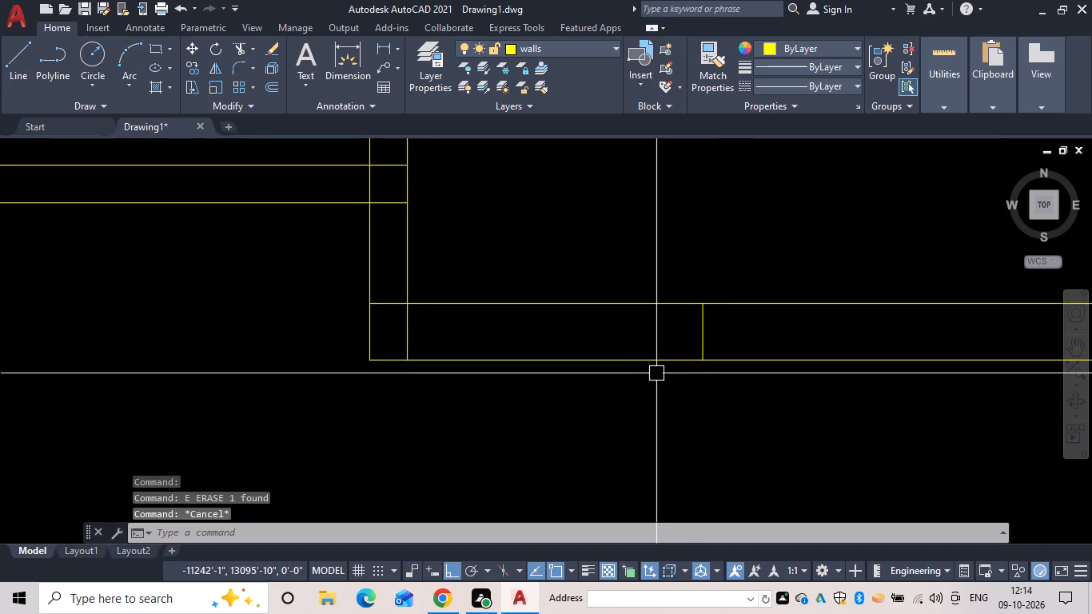
Trim the 9" wall's upper and lower lines between the vertical partition's right face and the short cross line.
key("t")
key("r")
key("space")
left_click(661, 362)
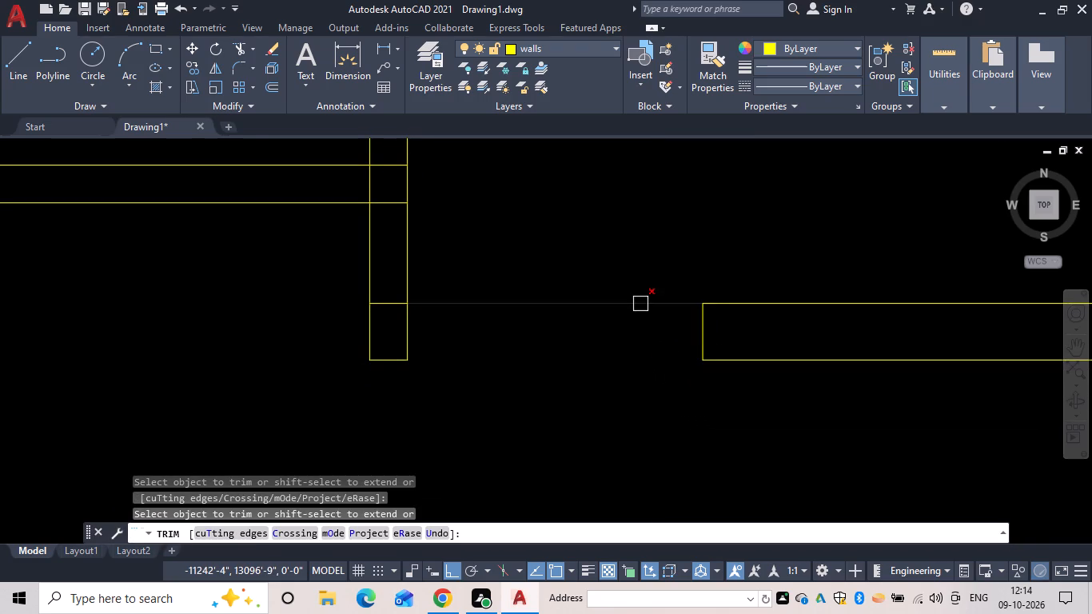
left_click(640, 304)
scroll(407, 346, "up", 2)
scroll(492, 381, "down", 2)
middle_click(494, 383)
key("Escape")
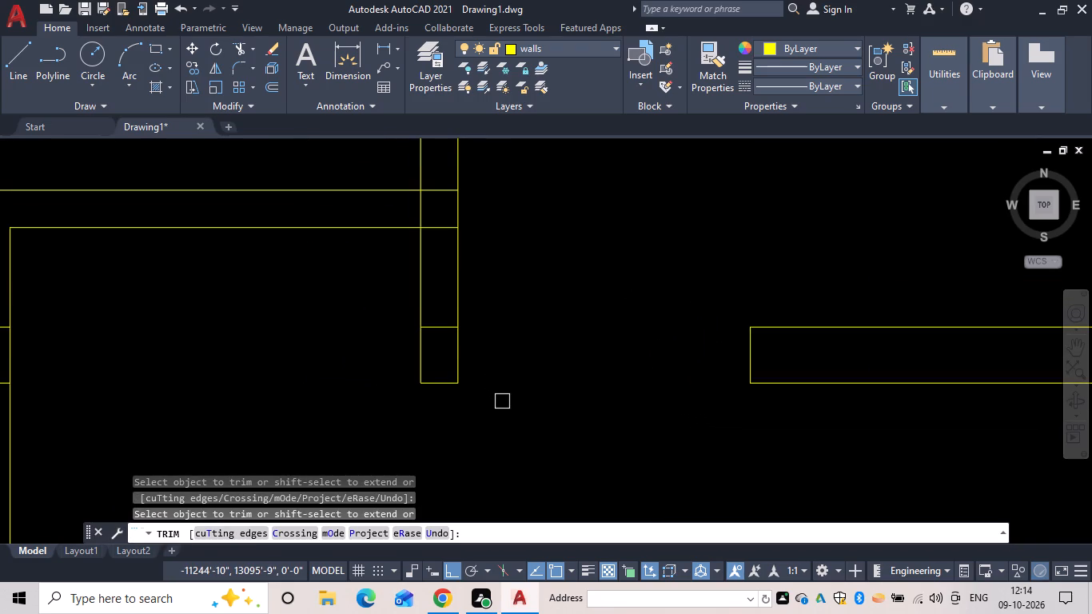
Draw separate lower and upper wall lines across the trimmed gap, between the partition's right face and the cross line.
type("l")
key("space")
key("Escape")
type("l")
key("space")
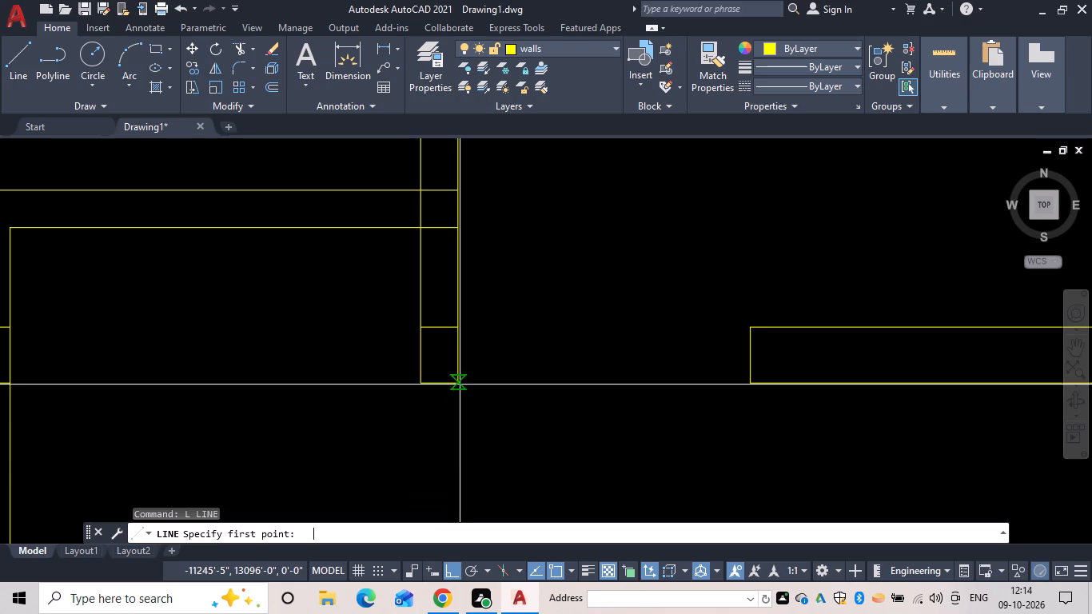
left_click(458, 383)
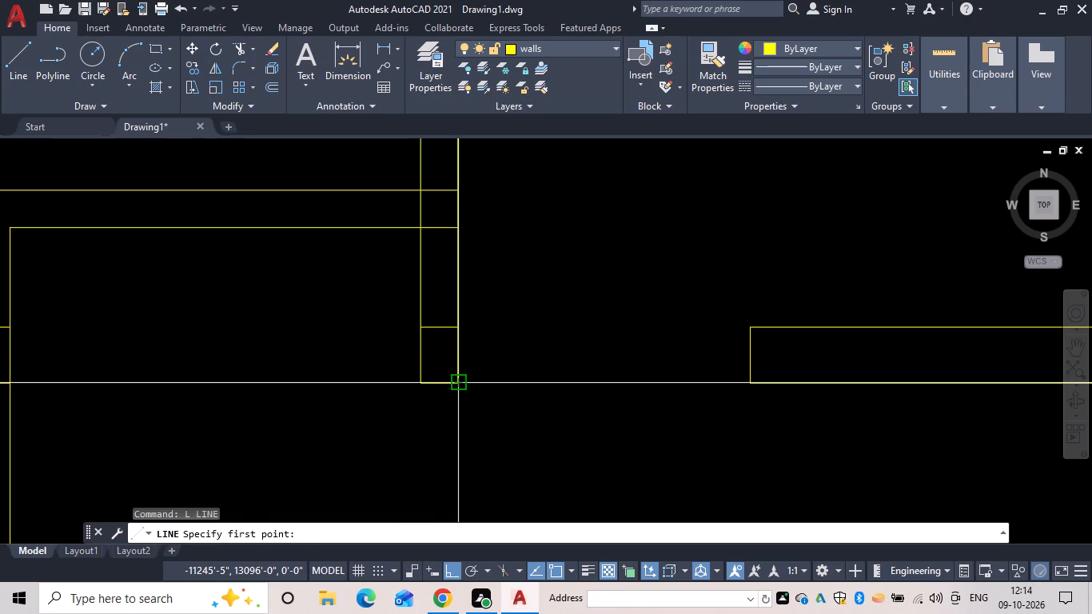
left_click(748, 381)
key("space")
key("space")
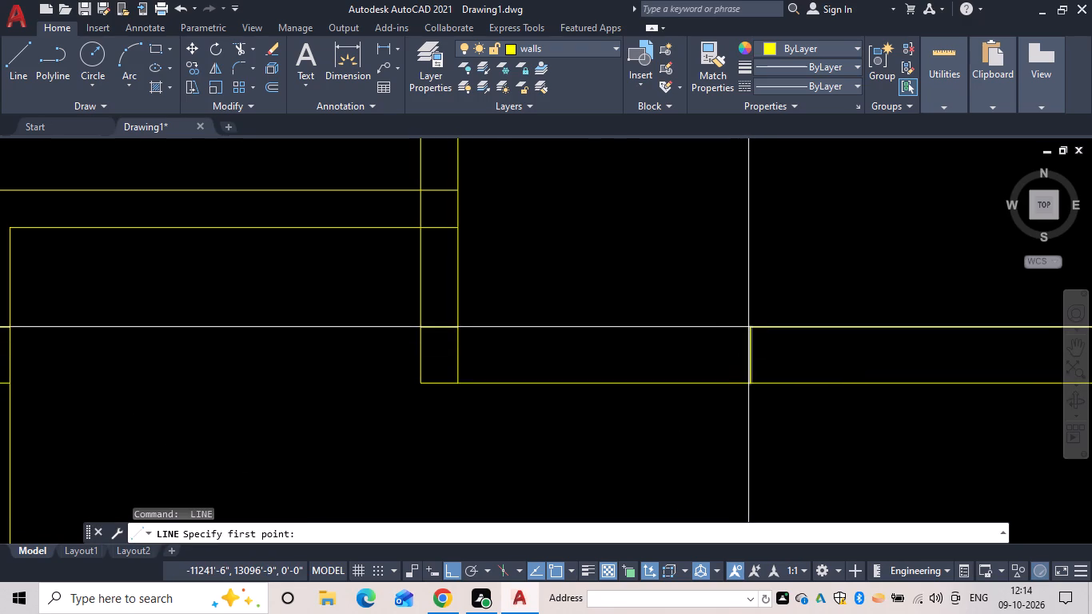
left_click(750, 328)
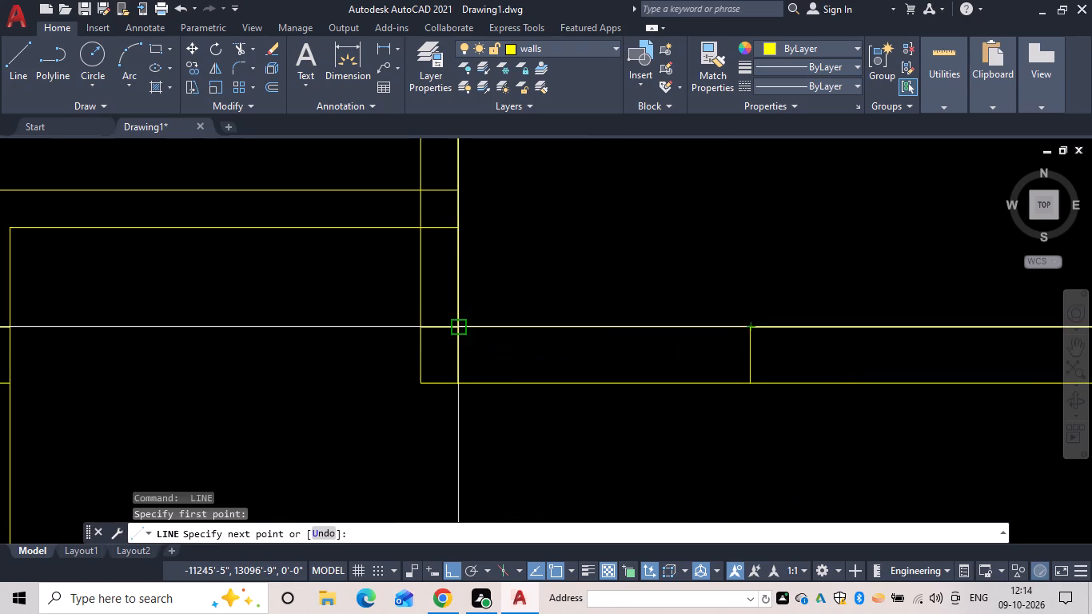
left_click(452, 325)
key("Escape")
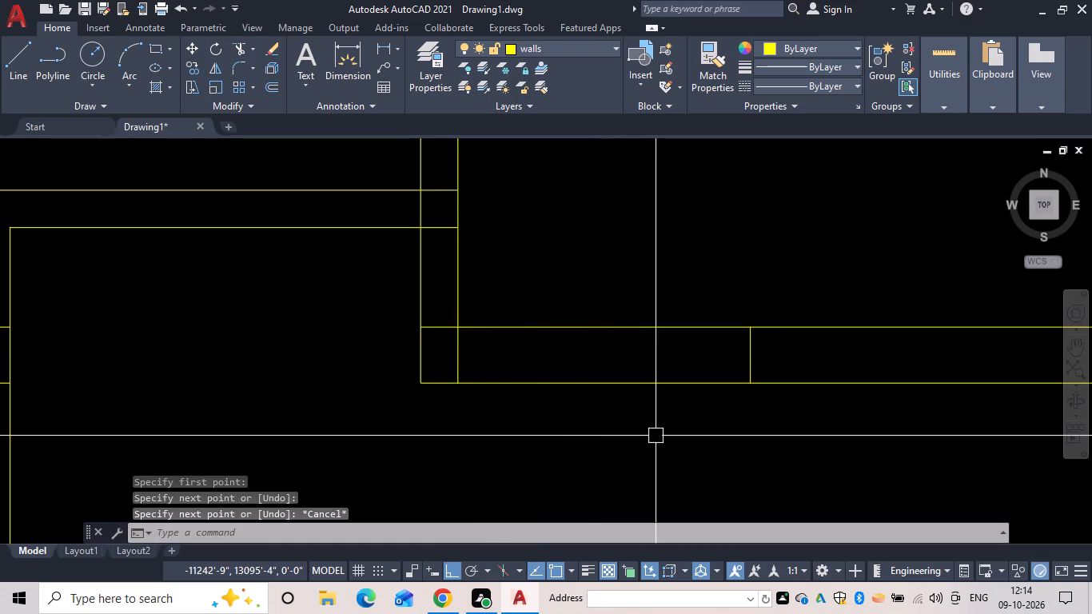
Move the short wall segment's upper, lower and end lines, together with the partition's right face line, about 2' straight up.
type("m")
key("space")
left_click_drag(668, 432, 639, 361)
left_click(597, 285)
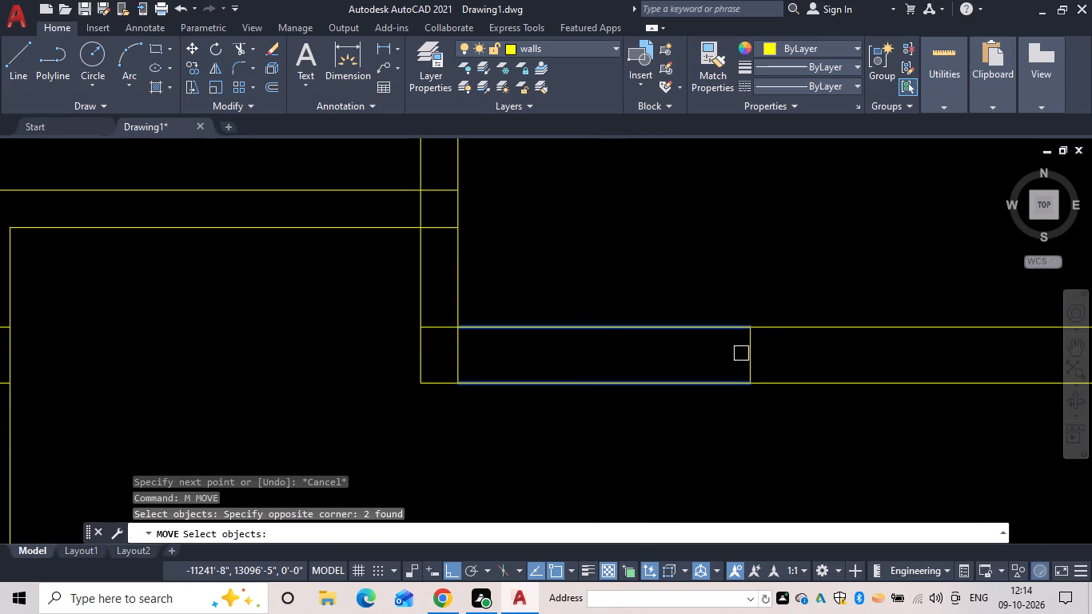
left_click_drag(745, 353, 732, 356)
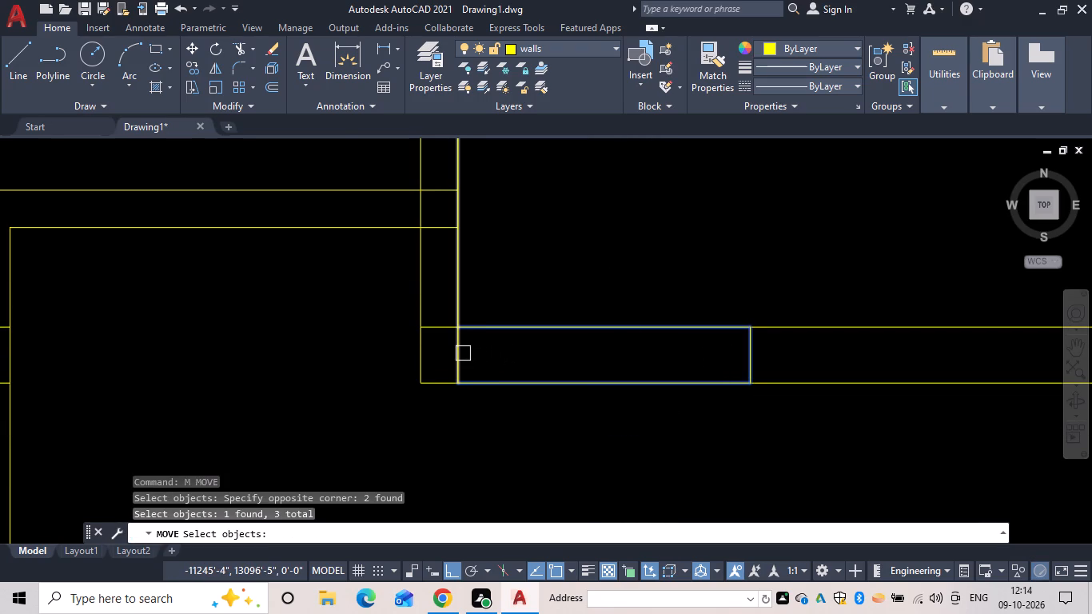
scroll(520, 330, "down", 2)
middle_click(520, 330)
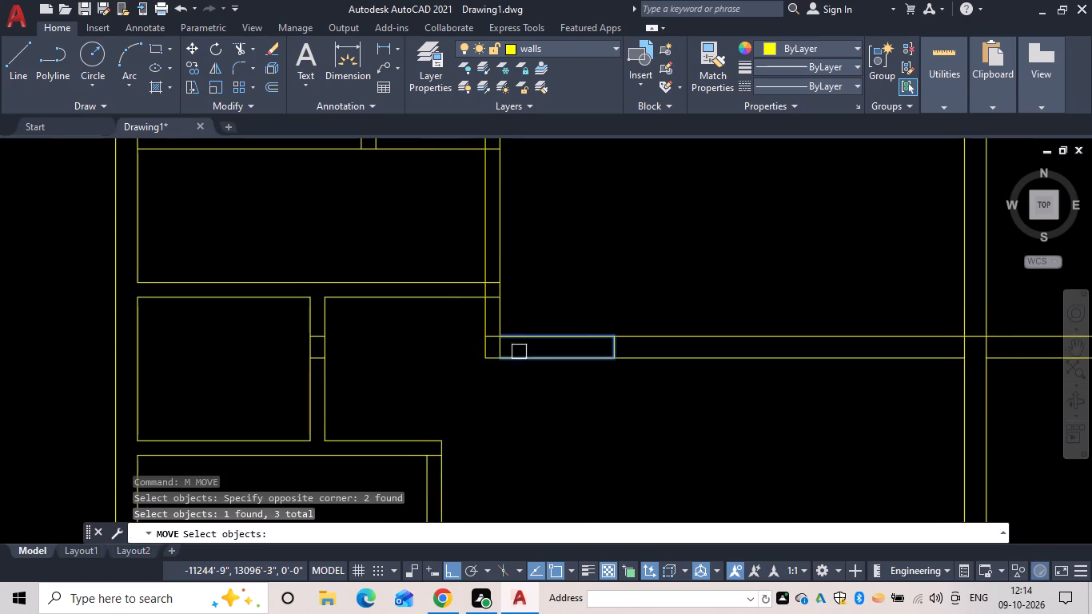
middle_click_drag(519, 357, 499, 419)
scroll(499, 419, "down", 1)
scroll(488, 418, "up", 3)
left_click(468, 390)
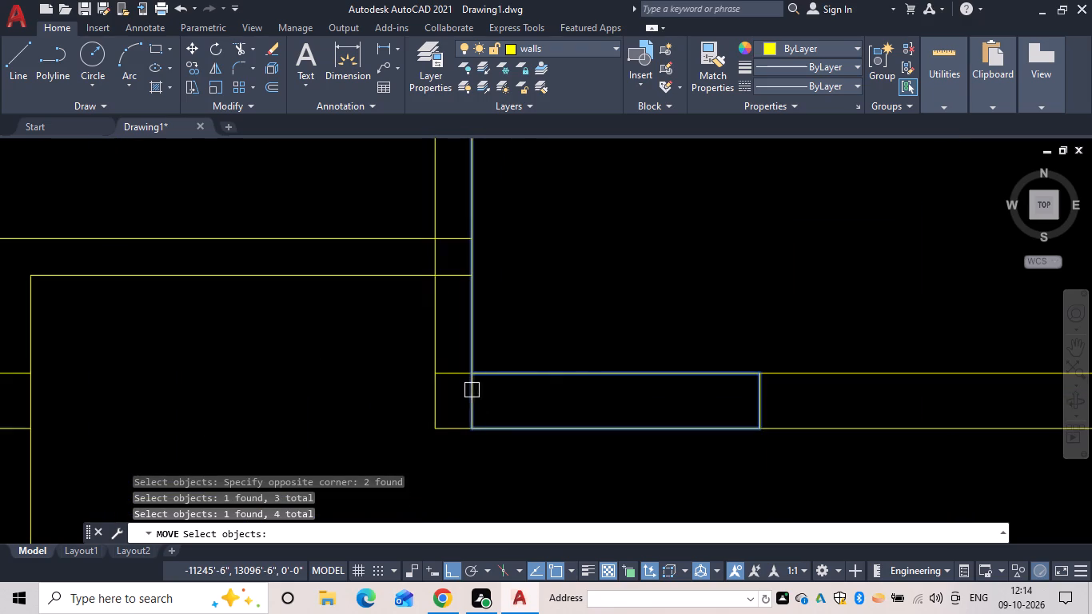
key("space")
left_click(586, 375)
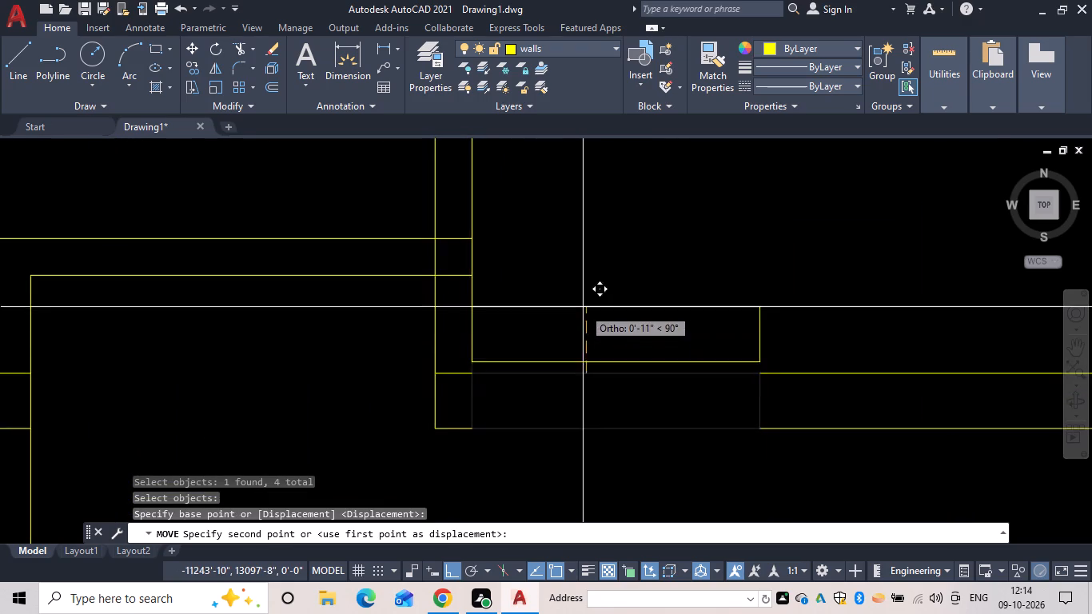
scroll(583, 307, "down", 2)
middle_click_drag(582, 307, 547, 457)
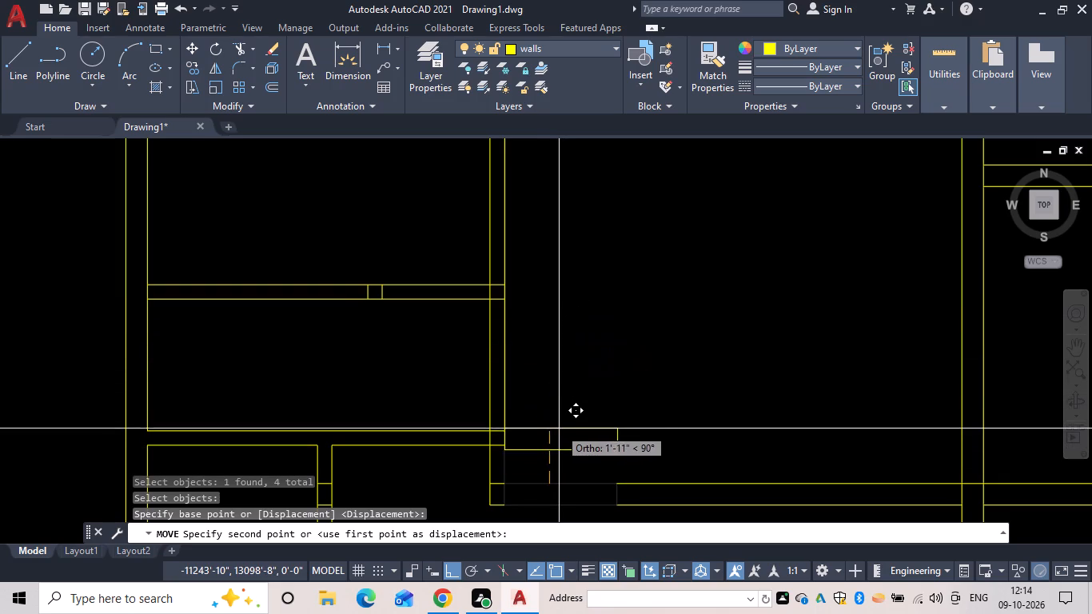
left_click(563, 425)
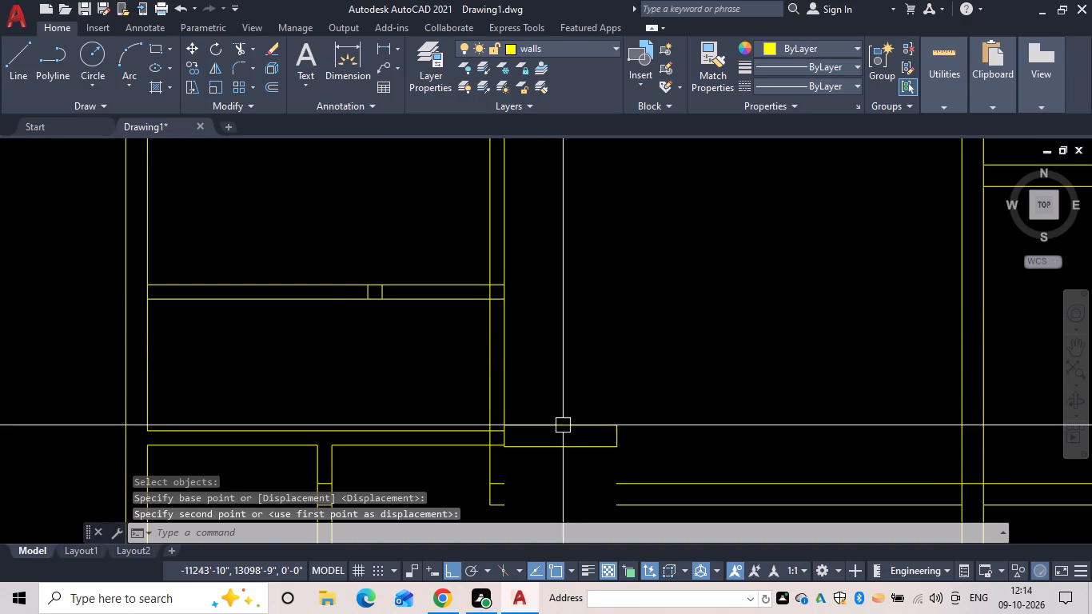
Move the remaining two wall lines, from the gap to the right outer wall, about 1'4" straight down.
scroll(591, 385, "down", 1)
middle_click_drag(591, 385, 579, 349)
scroll(580, 374, "down", 1)
scroll(579, 373, "up", 1)
middle_click_drag(606, 441, 605, 416)
scroll(606, 417, "down", 1)
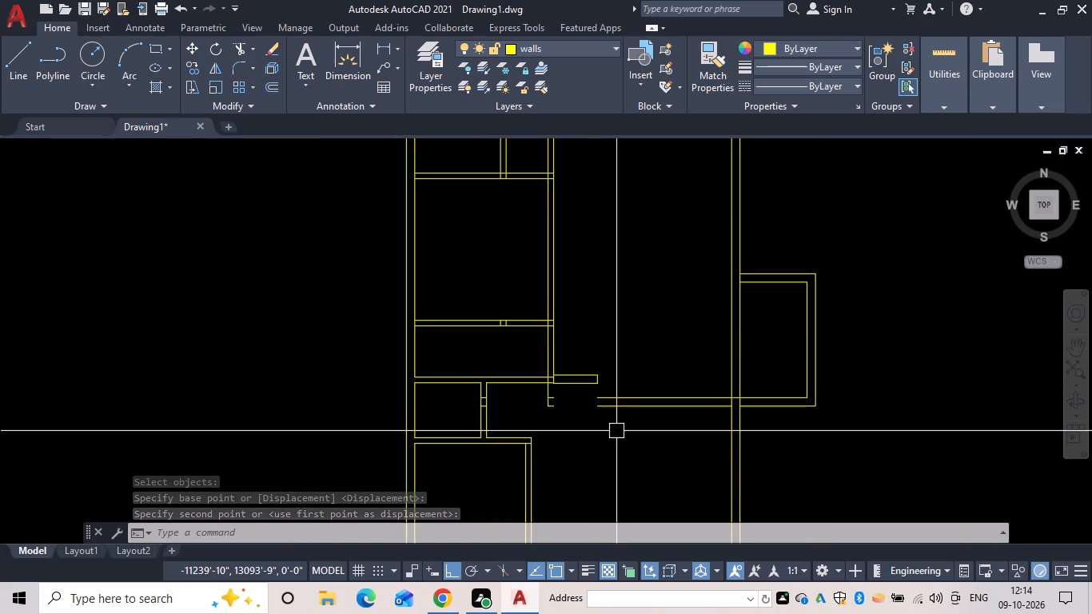
middle_click_drag(616, 431, 609, 393)
scroll(590, 344, "down", 1)
middle_click_drag(590, 348, 600, 400)
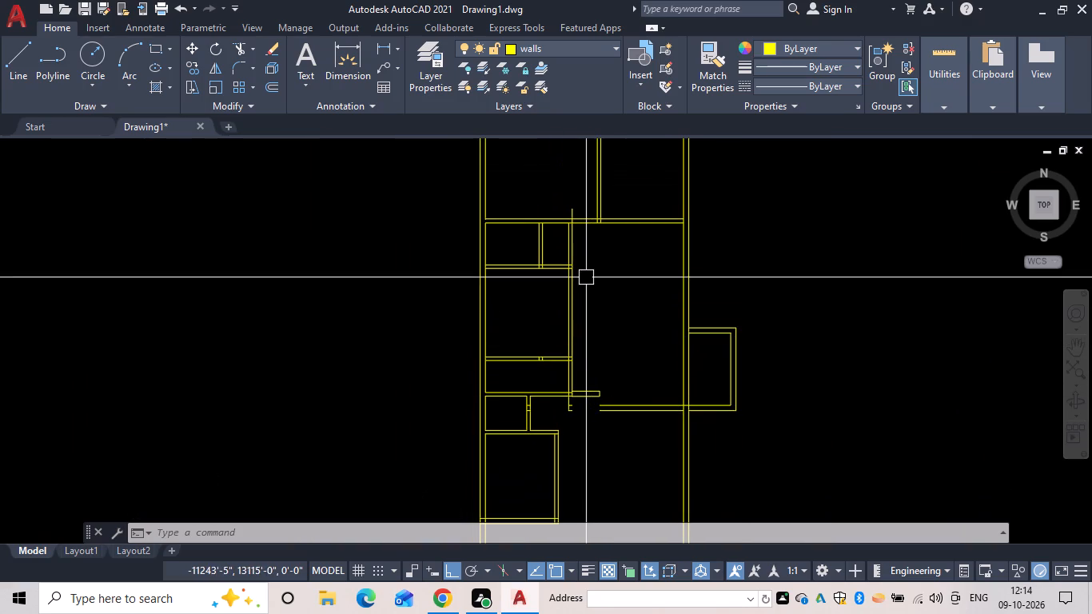
scroll(585, 394, "up", 2)
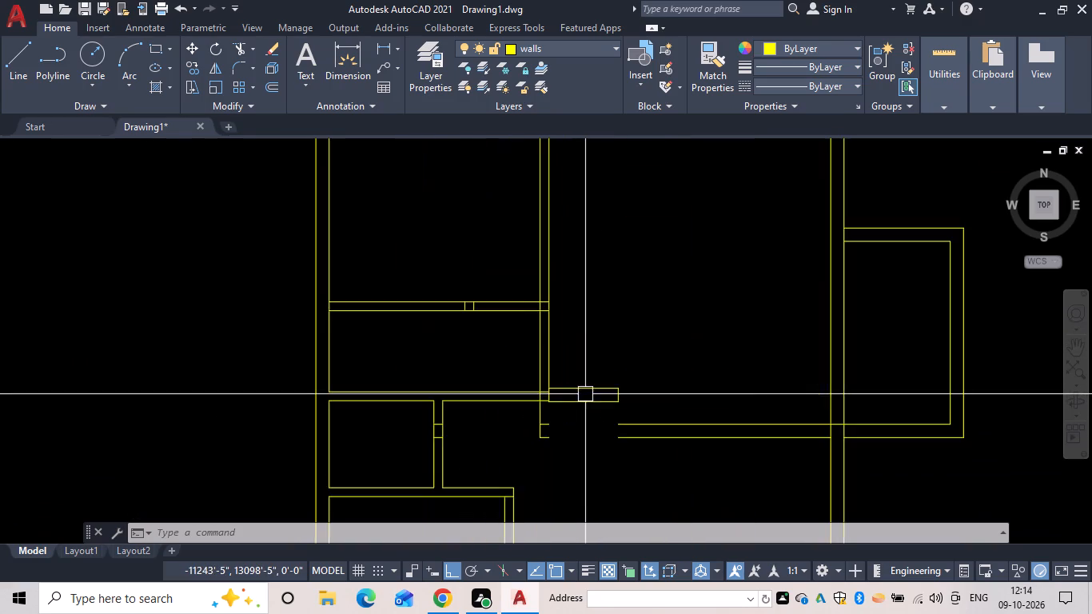
middle_click_drag(585, 393, 596, 327)
key("Escape")
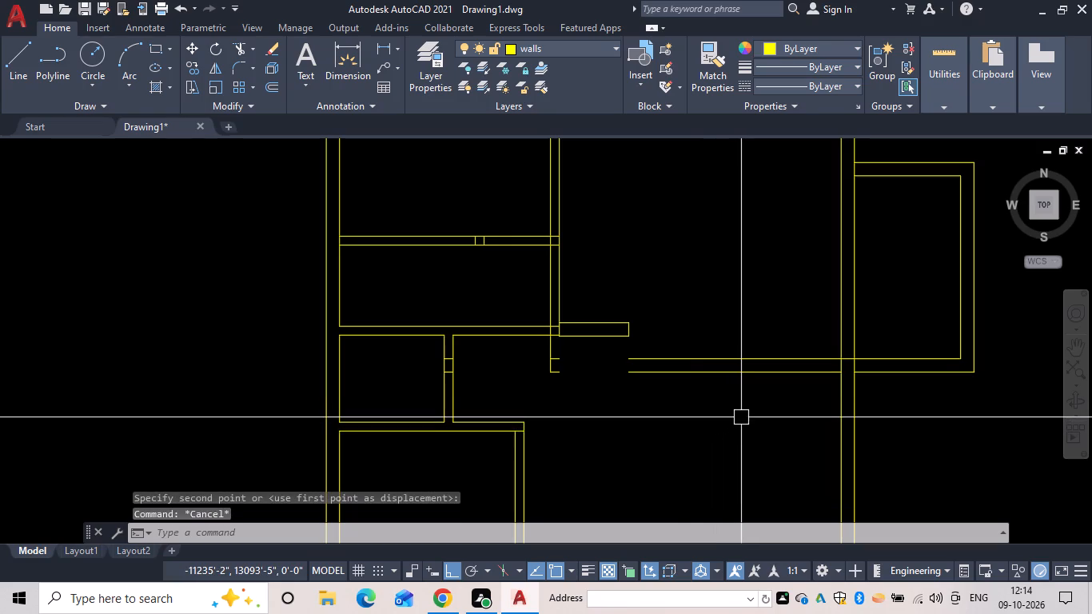
type("m")
key("space")
left_click_drag(759, 425, 735, 352)
left_click(717, 312)
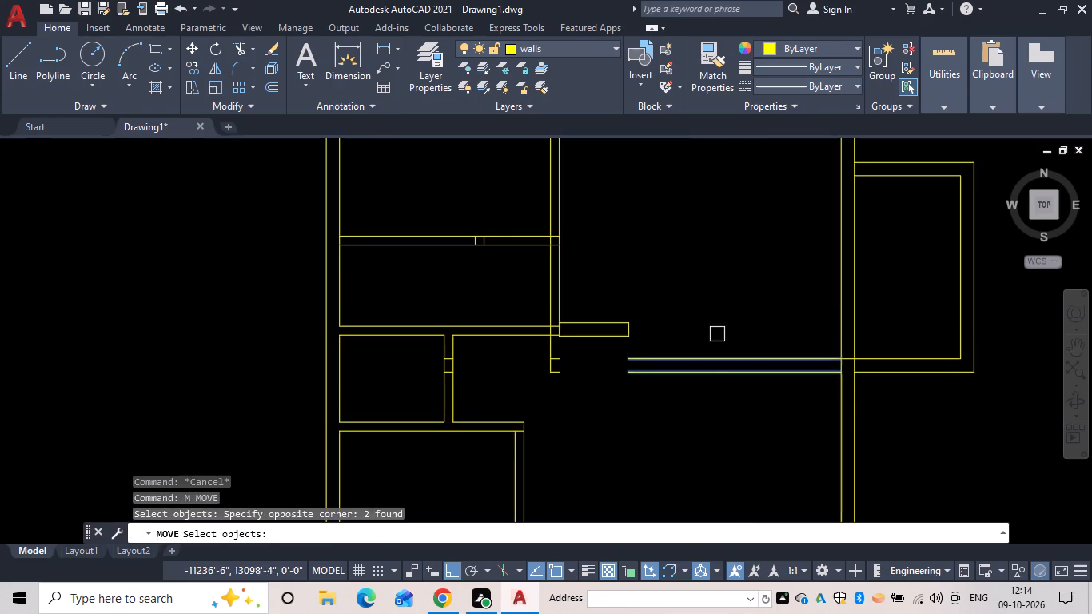
key("space")
left_click(677, 374)
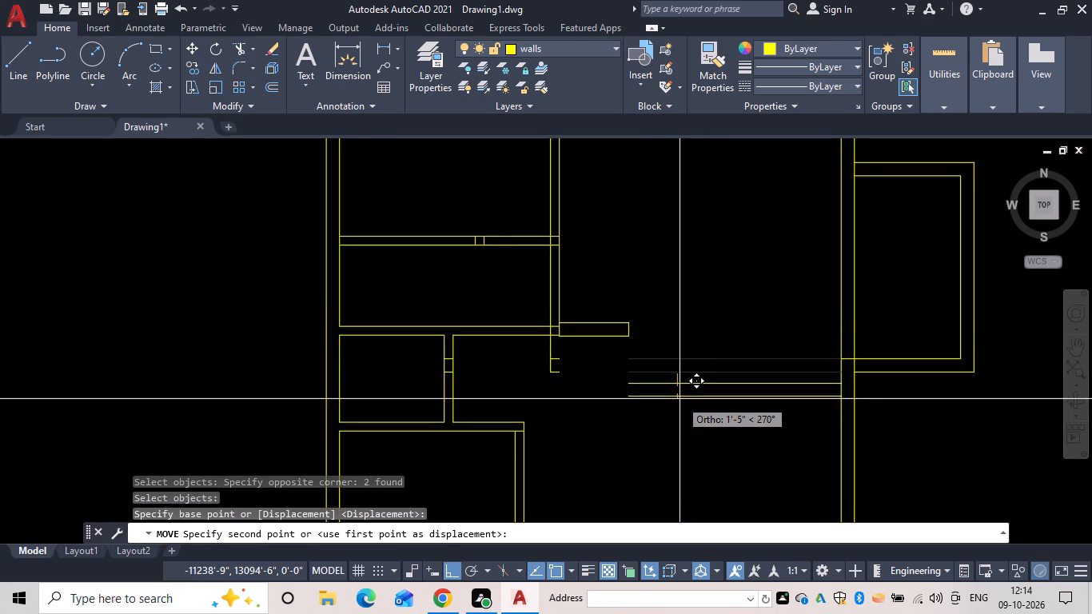
left_click(683, 397)
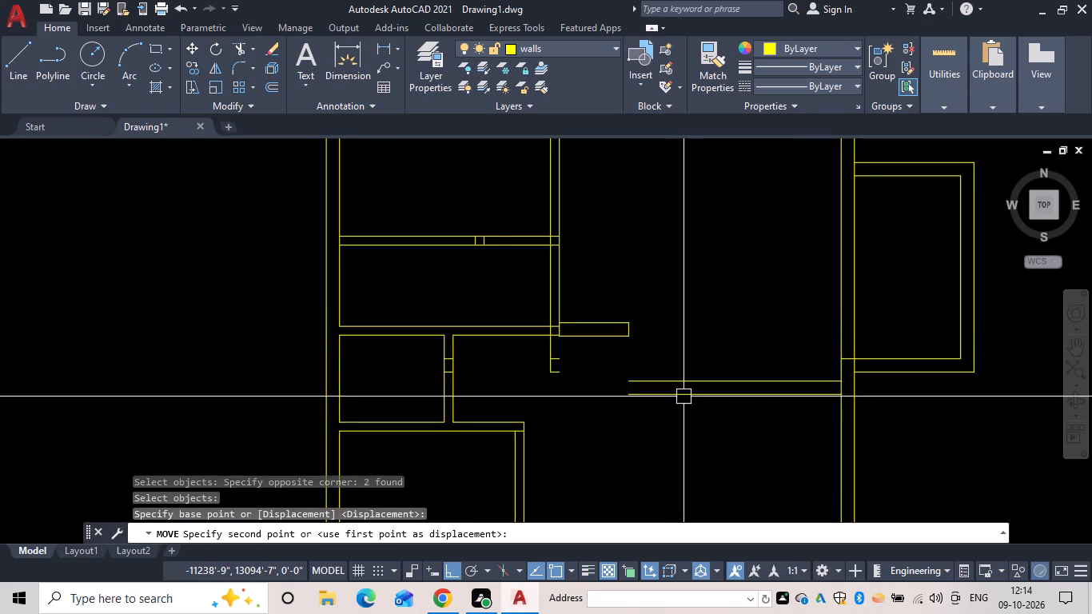
Draw a diagonal line from the raised segment's lower right corner to the lowered wall's bottom line.
key("Escape")
type("l")
key("space")
scroll(645, 351, "up", 1)
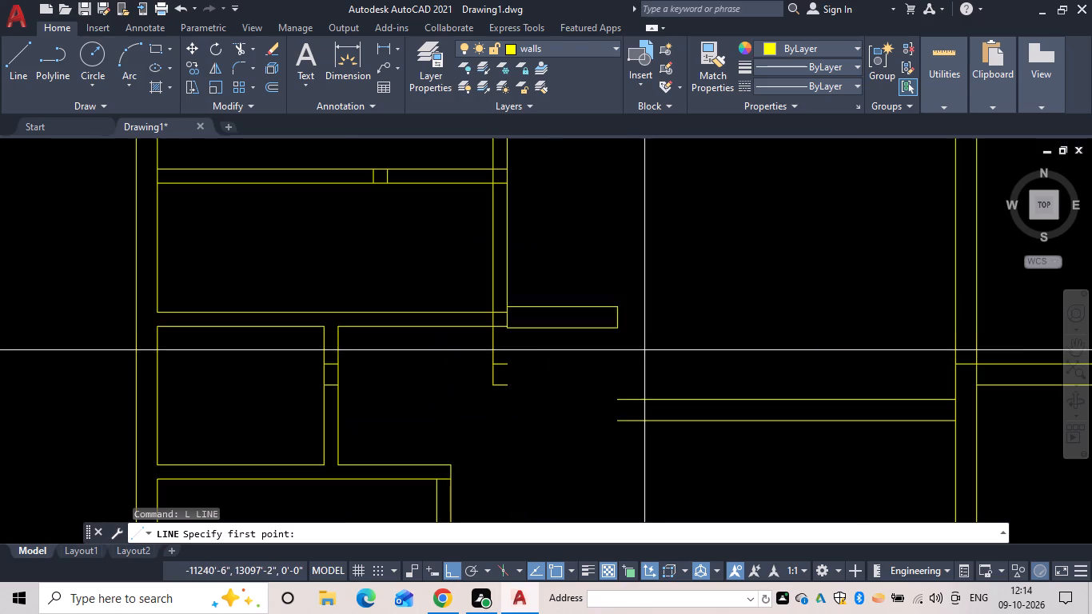
left_click(617, 329)
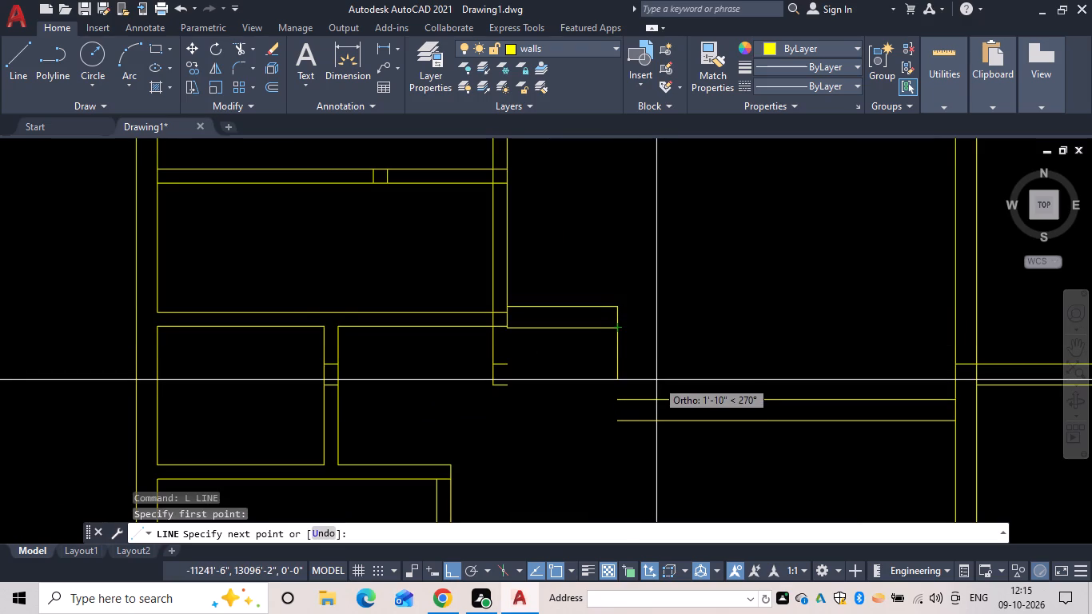
left_click(669, 421)
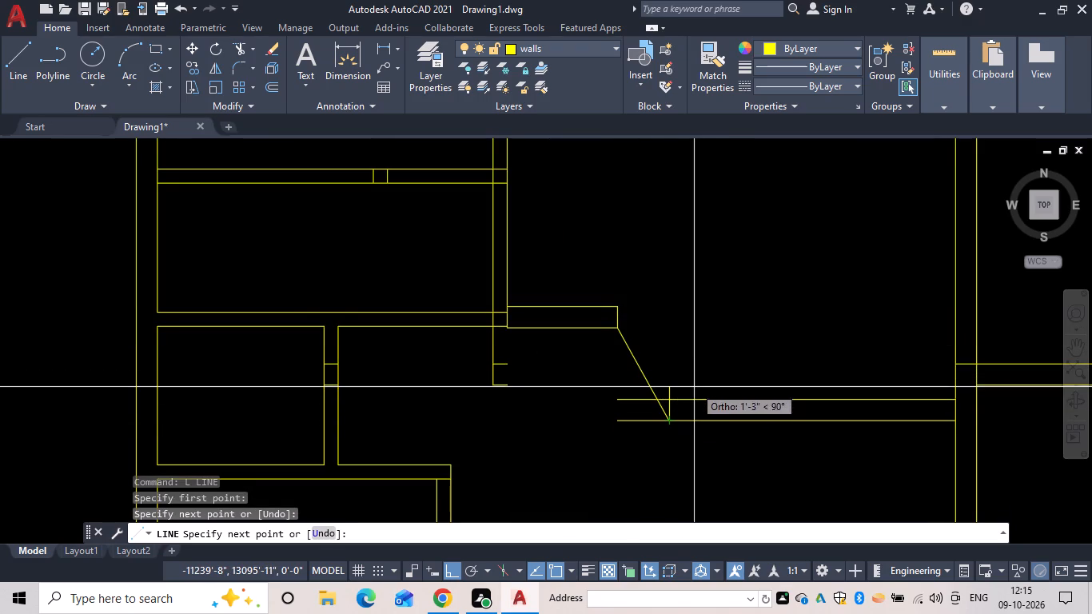
key("Escape")
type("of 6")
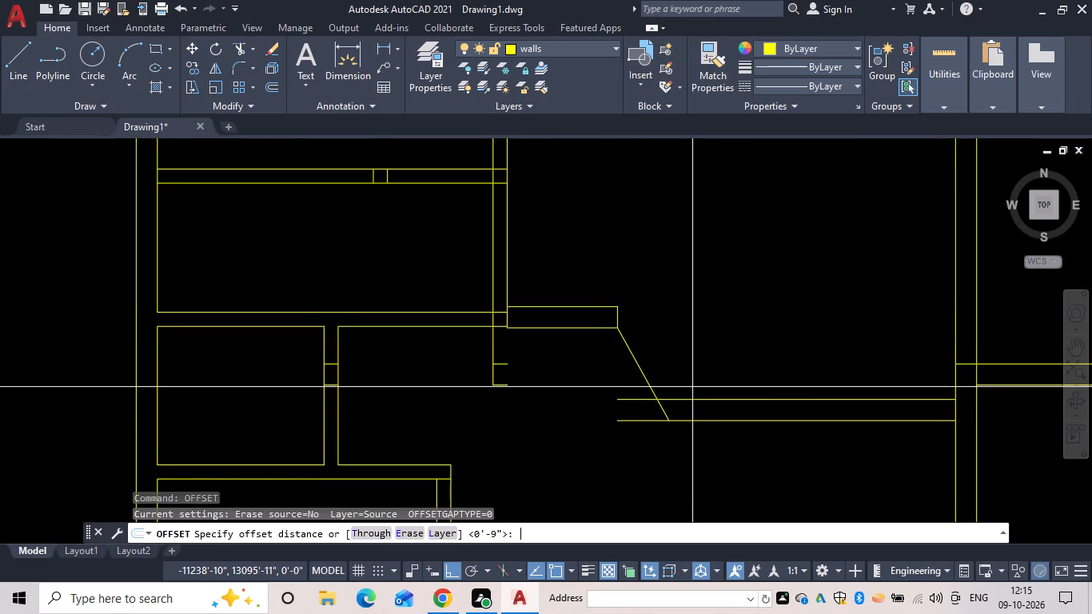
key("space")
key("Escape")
Offset the diagonal line 9" toward its upper right side to give the slanted wall its thickness.
type("of 9")
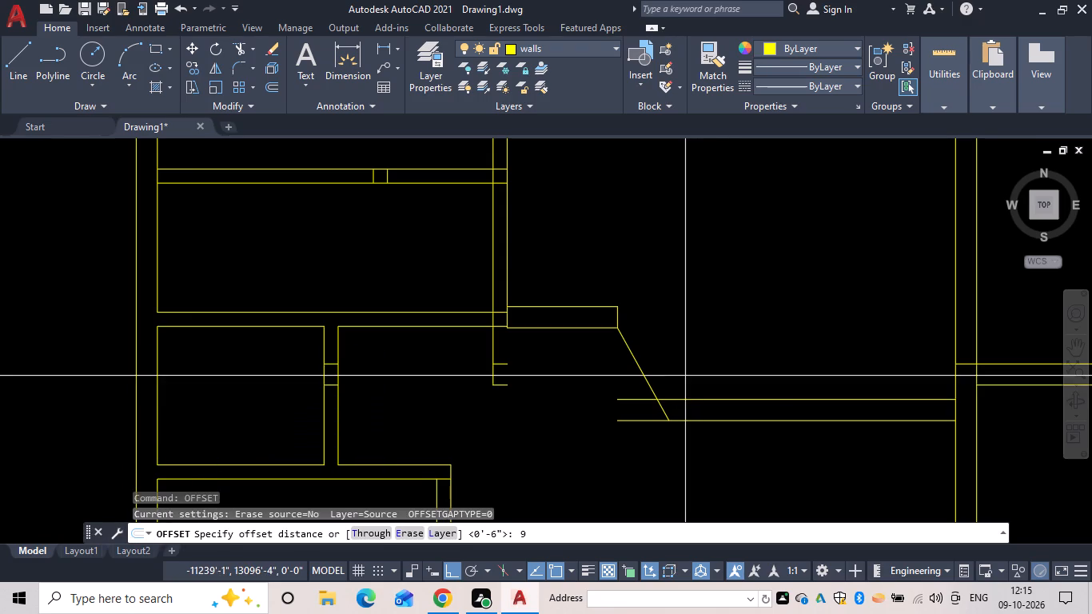
key("space")
left_click_drag(646, 381, 666, 366)
left_click(705, 350)
key("Escape")
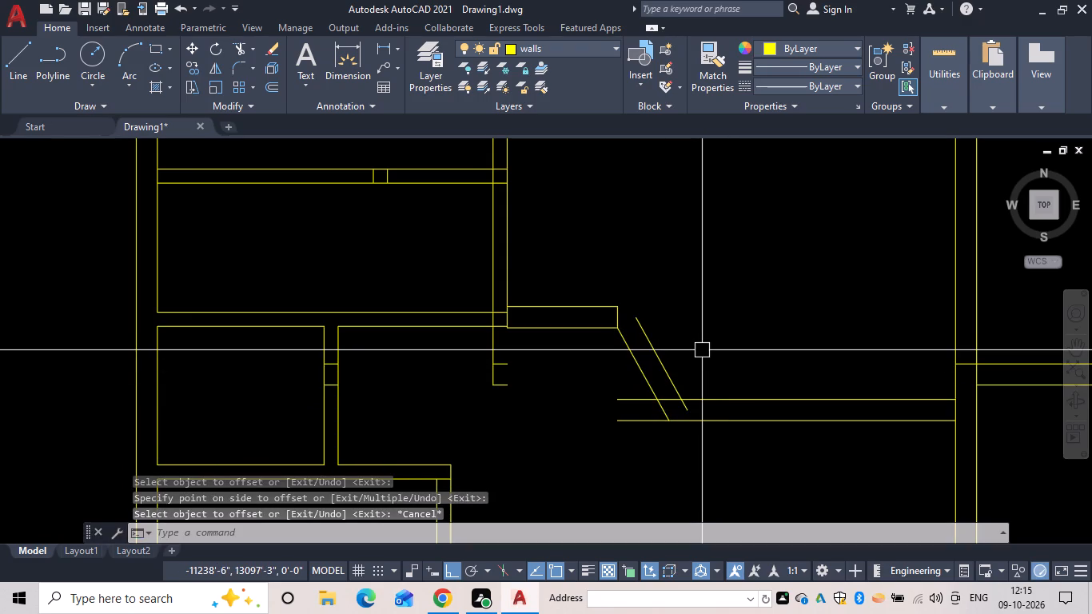
Join the slanted wall's lines to the raised segment's upper line and both lowered wall lines with Fillet at zero radius.
key("f")
key("space")
left_click(652, 337)
left_click(614, 308)
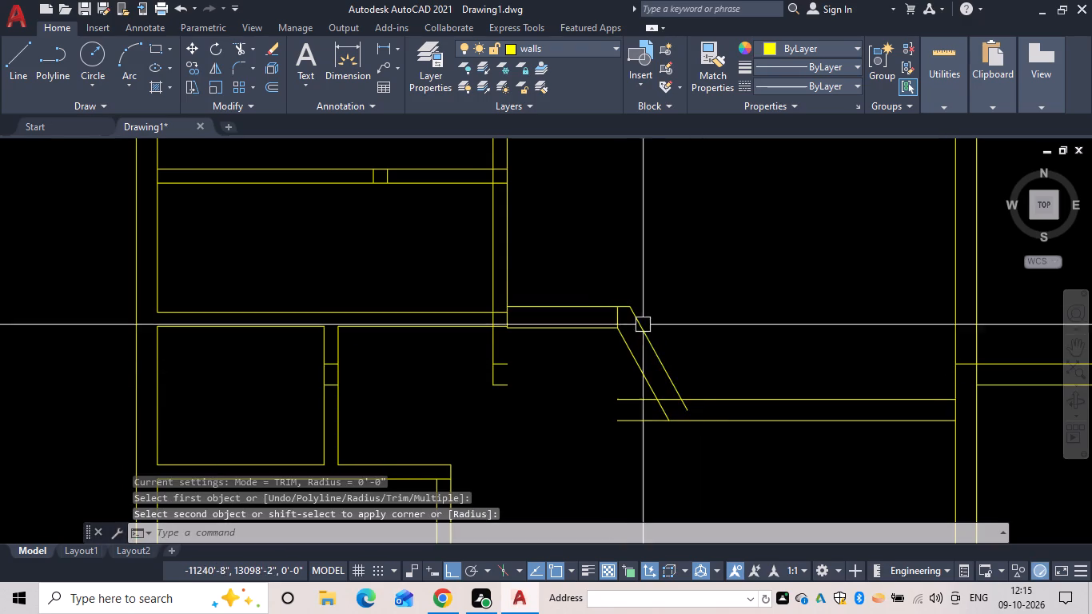
key("space")
left_click(668, 357)
left_click(664, 363)
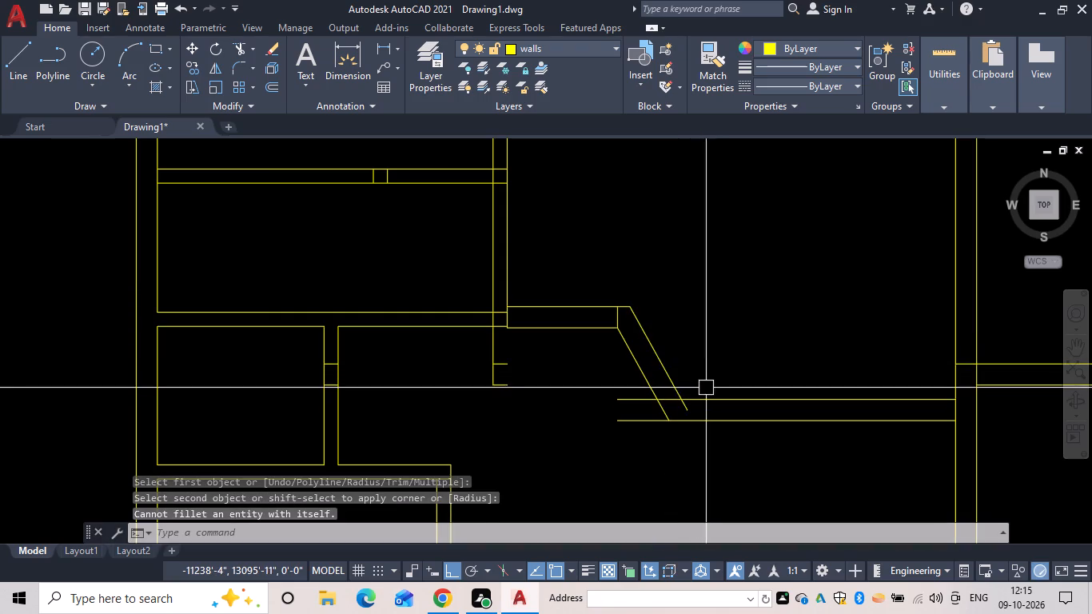
key("space")
left_click(672, 378)
left_click(715, 397)
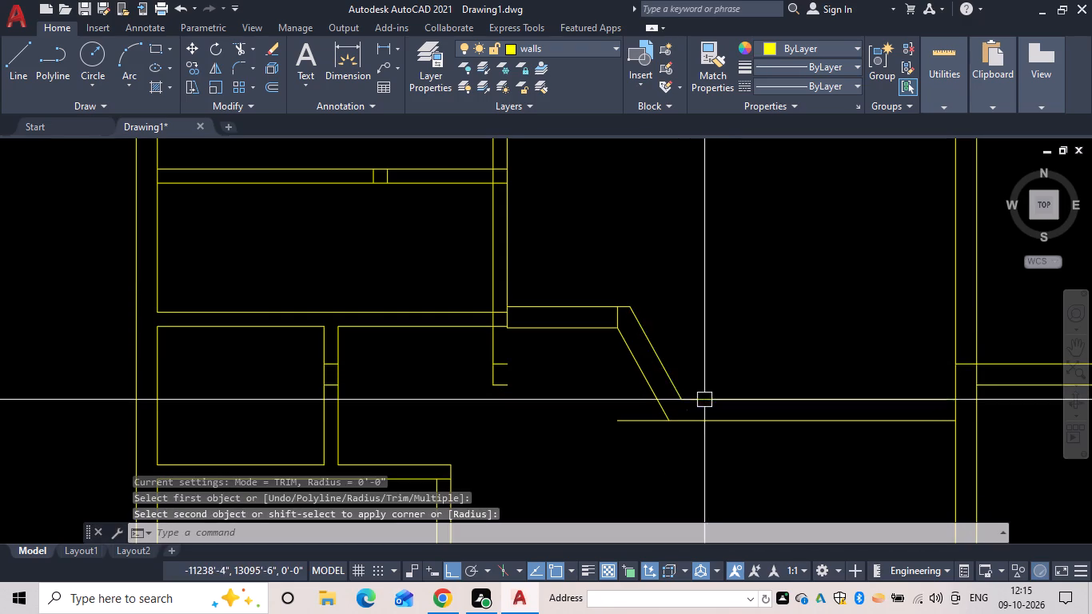
key("space")
left_click_drag(657, 404, 668, 409)
left_click(695, 422)
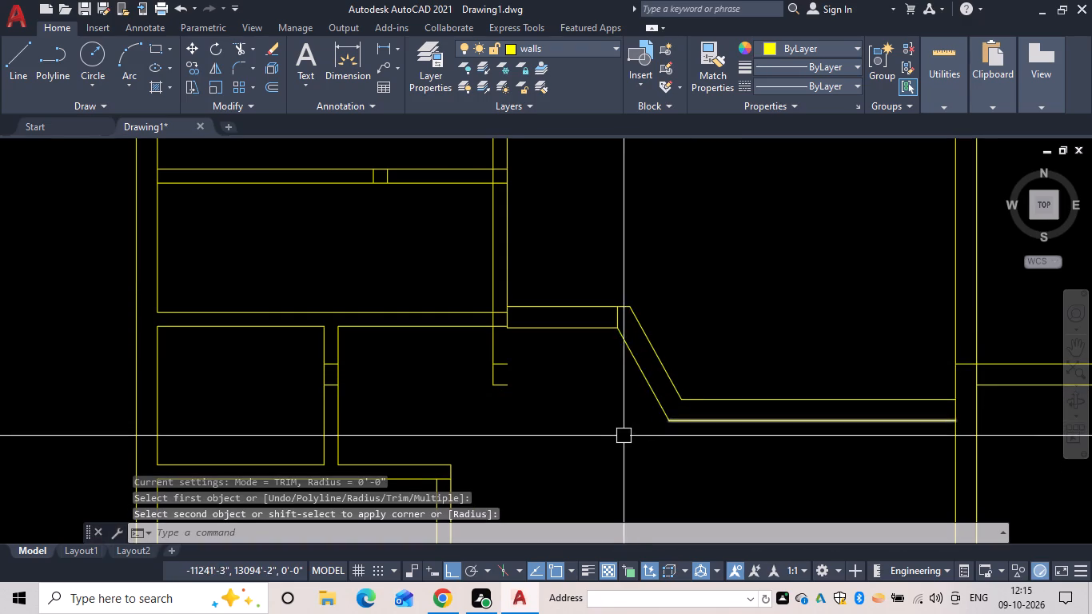
key("Escape")
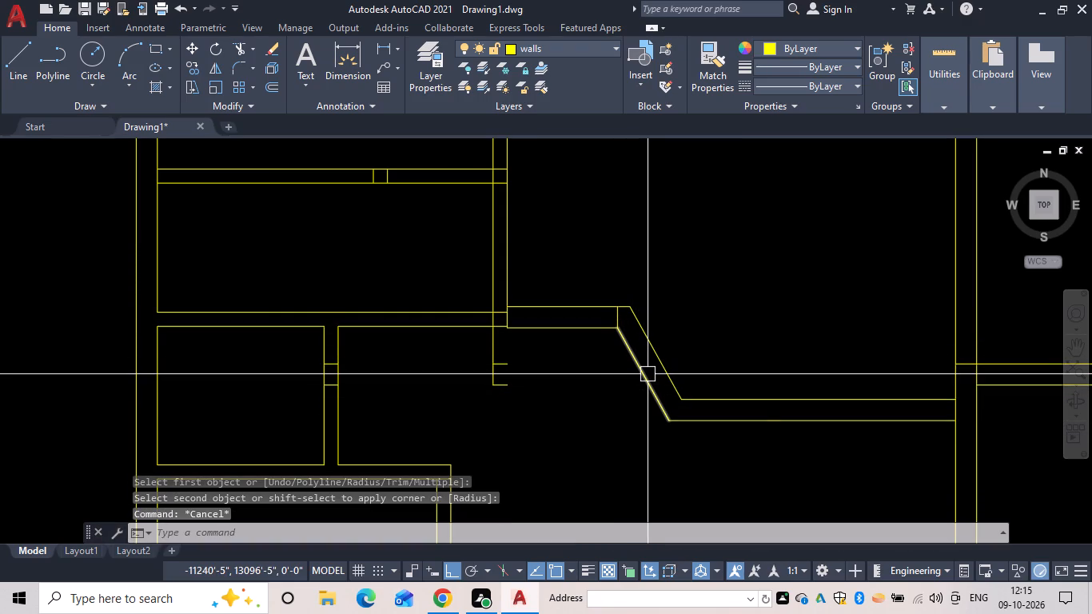
Trim away the leftover wall stub lines hanging below the horizontal partition, just beside the raised segment's left end.
key("Escape")
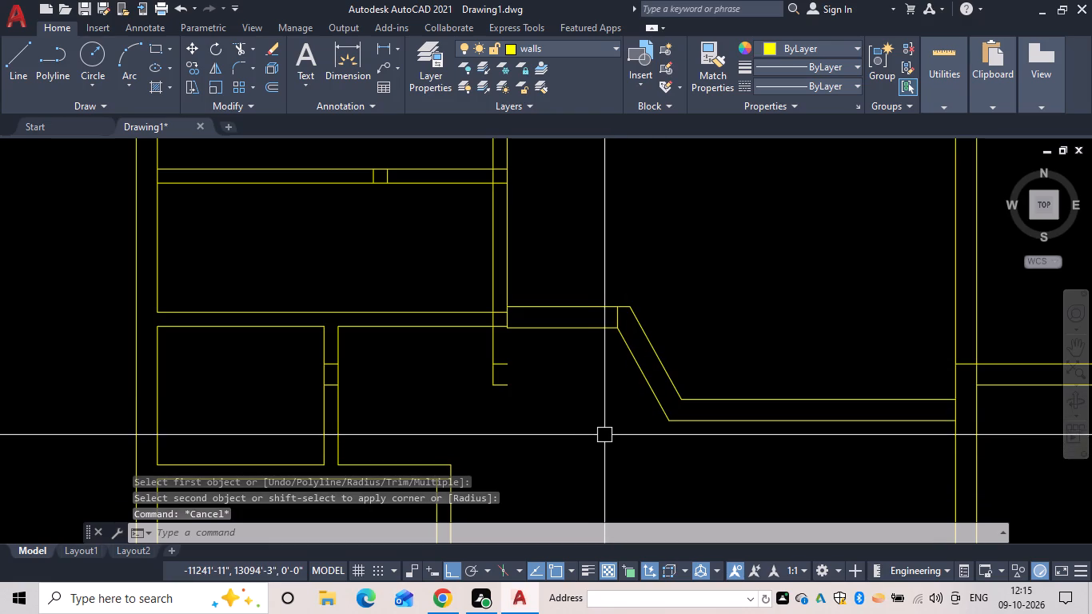
key("t")
type("r")
key("space")
left_click_drag(503, 363, 494, 363)
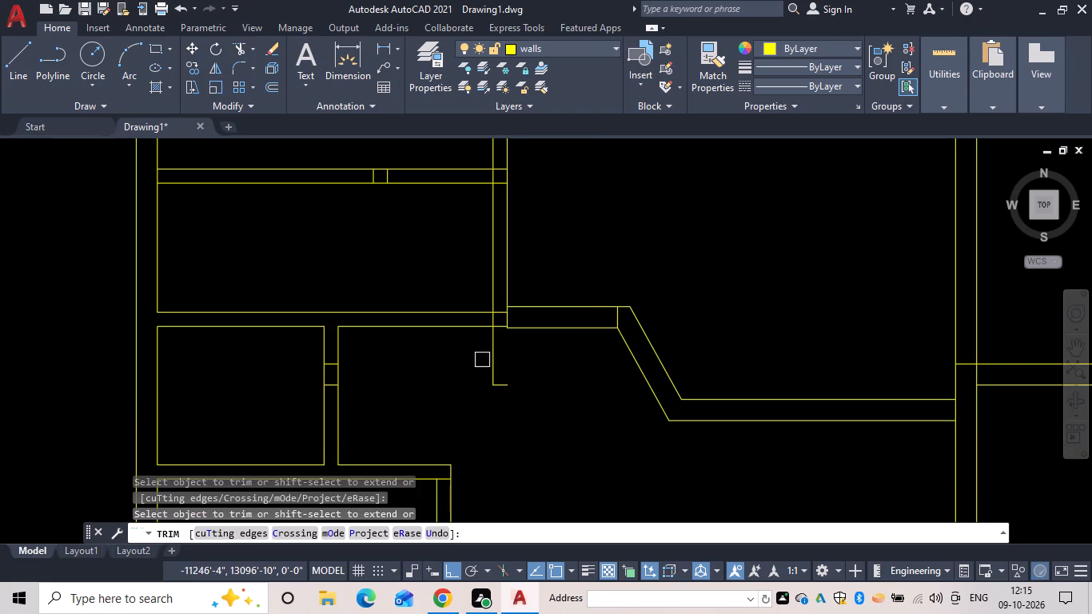
left_click_drag(482, 360, 493, 355)
left_click(497, 353)
left_click(495, 377)
left_click(503, 385)
Move the raised segment's two horizontal lines straight up so its bottom line aligns with the adjoining partition's bottom line.
scroll(529, 382, "down", 3)
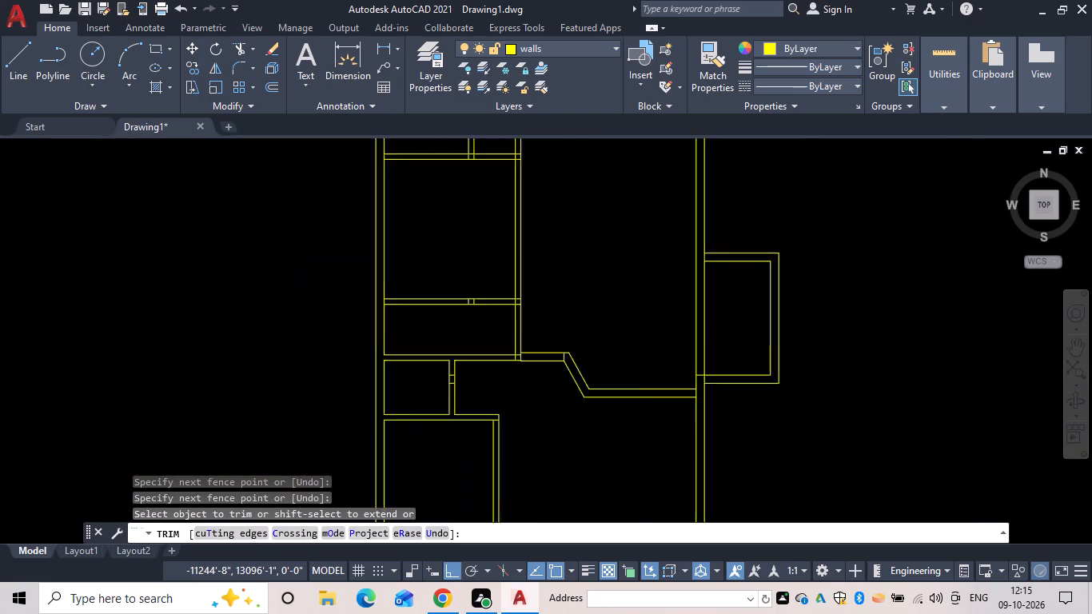
middle_click_drag(529, 382, 530, 390)
scroll(528, 386, "up", 5)
scroll(452, 329, "up", 3)
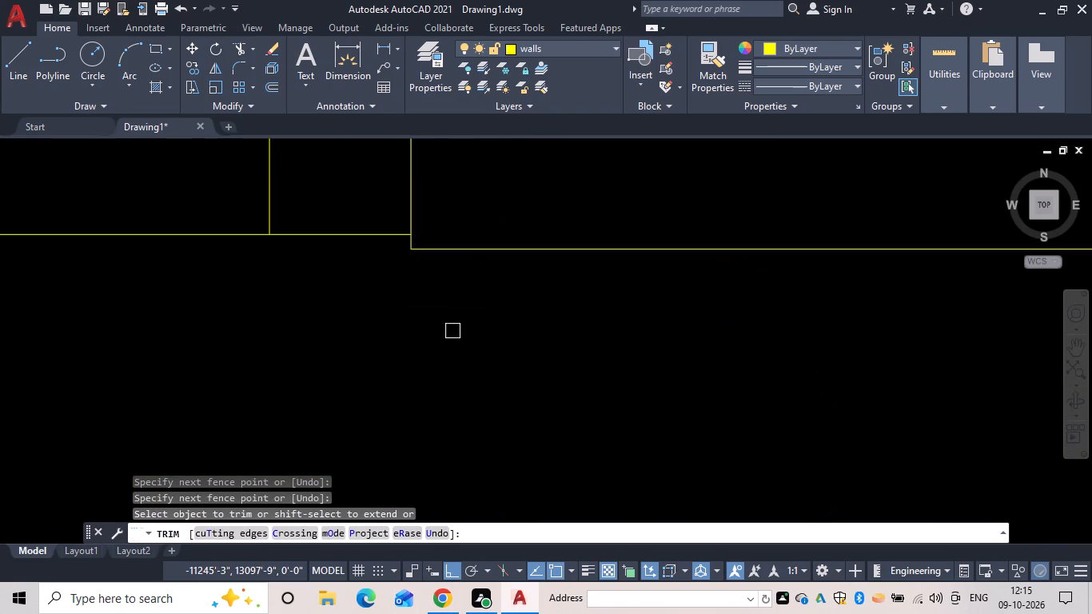
scroll(468, 337, "down", 3)
middle_click_drag(468, 337, 428, 378)
key("Escape")
key("m")
key("space")
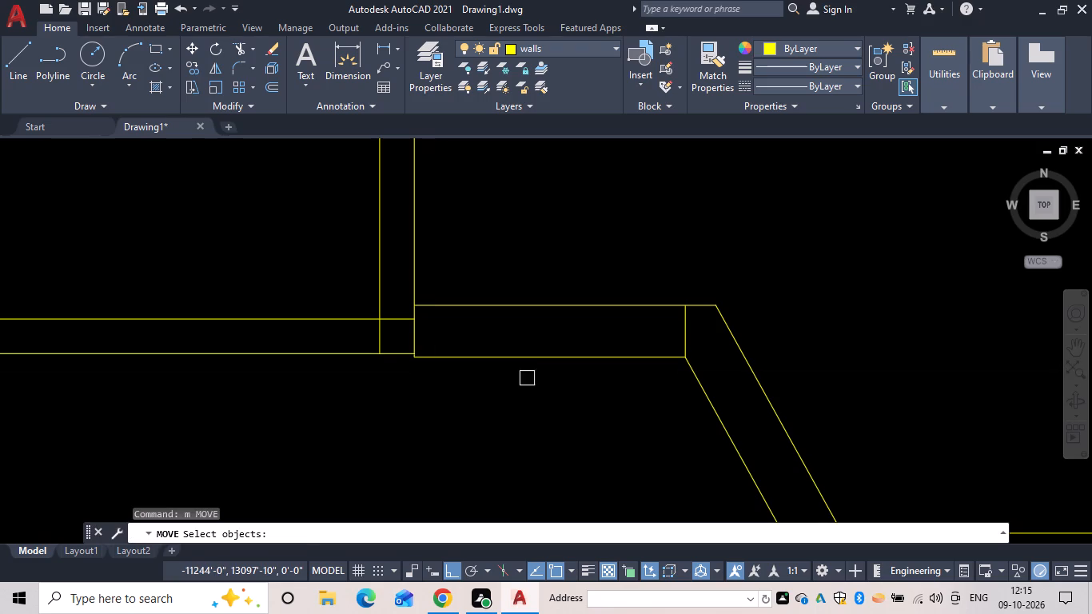
left_click_drag(537, 382, 516, 300)
left_click(511, 286)
scroll(420, 385, "up", 2)
scroll(395, 317, "up", 3)
key("space")
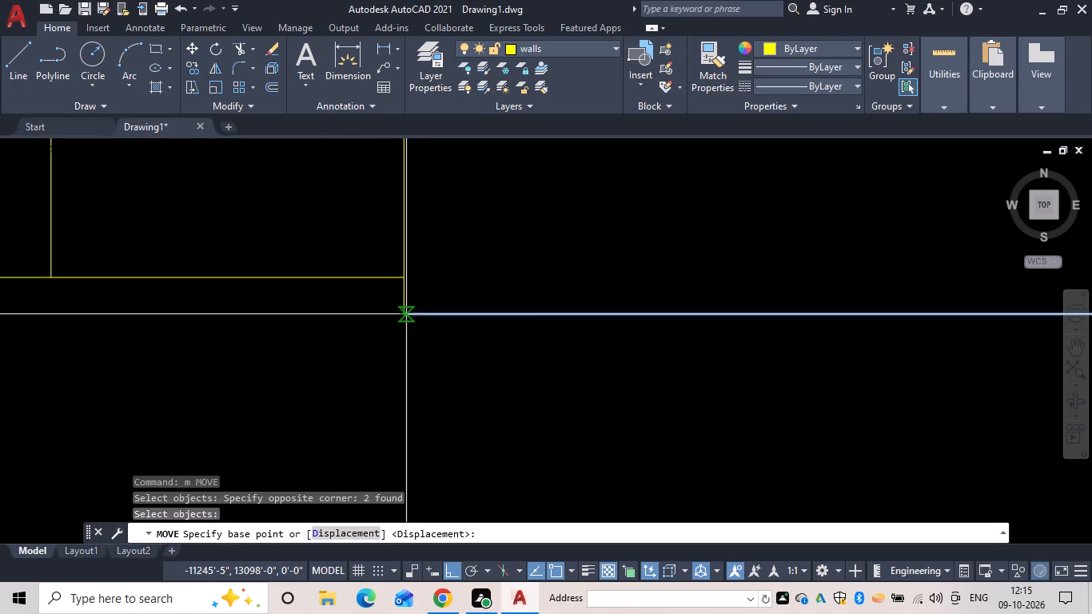
left_click(405, 314)
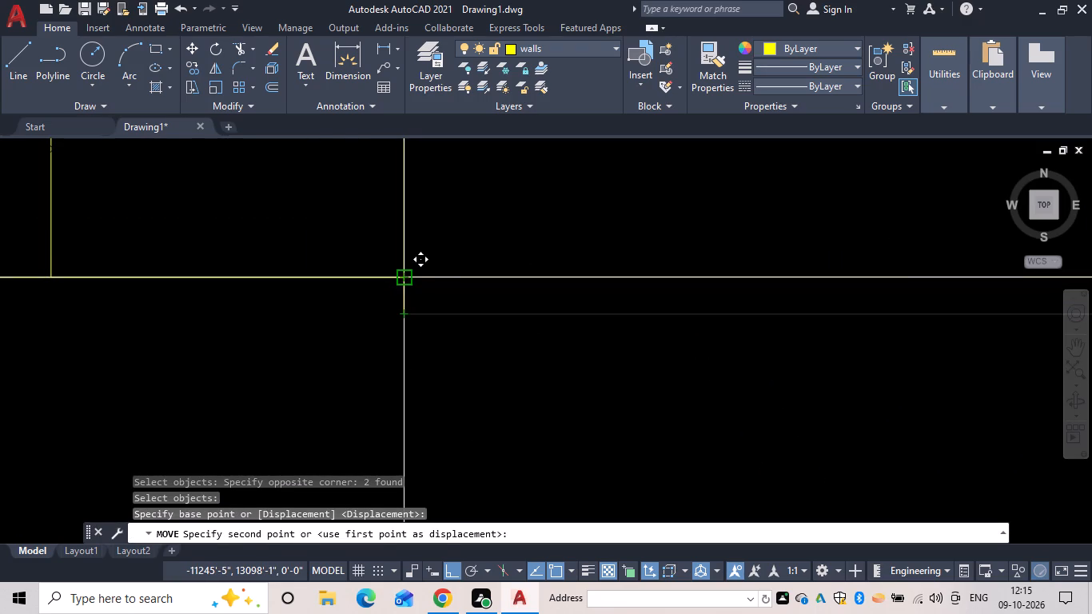
left_click(406, 277)
key("Escape")
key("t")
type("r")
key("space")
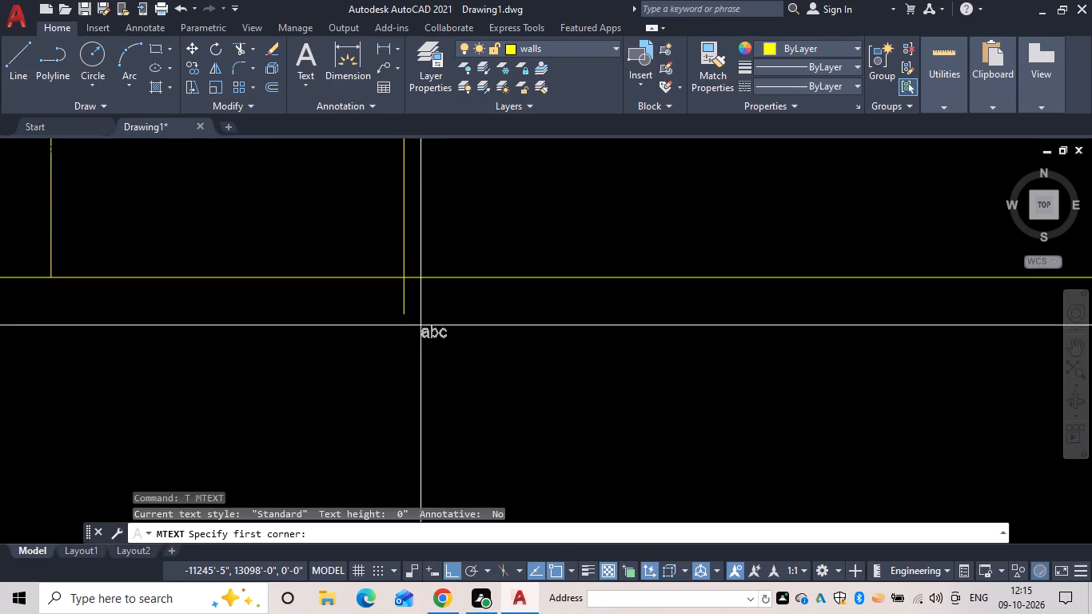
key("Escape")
Trim the end of the vertical wall line that projects below the aligned bottom line.
type("tr")
key("space")
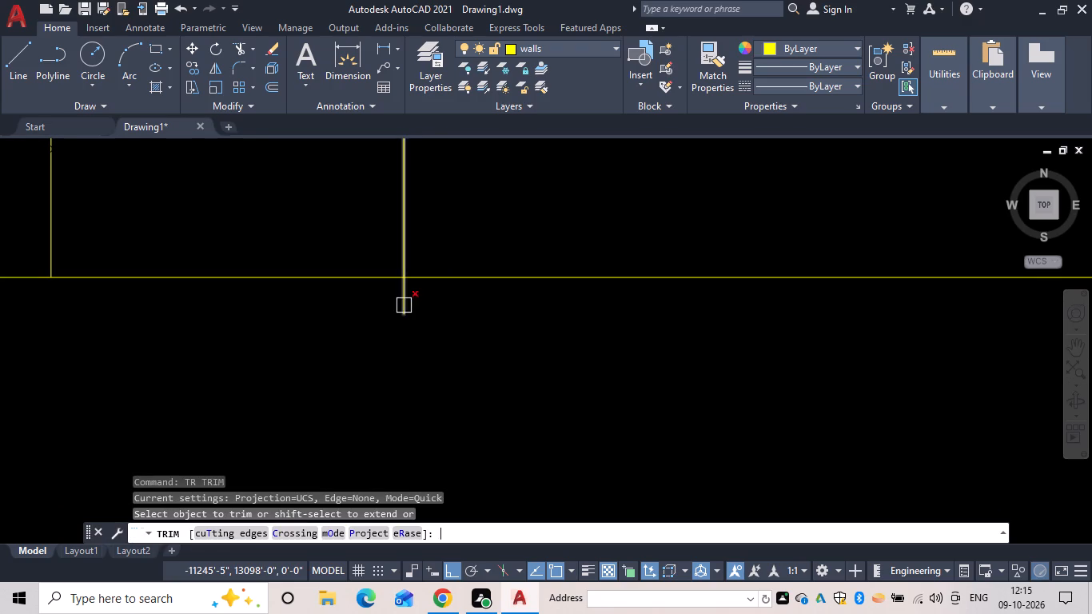
left_click(404, 305)
left_click(411, 313)
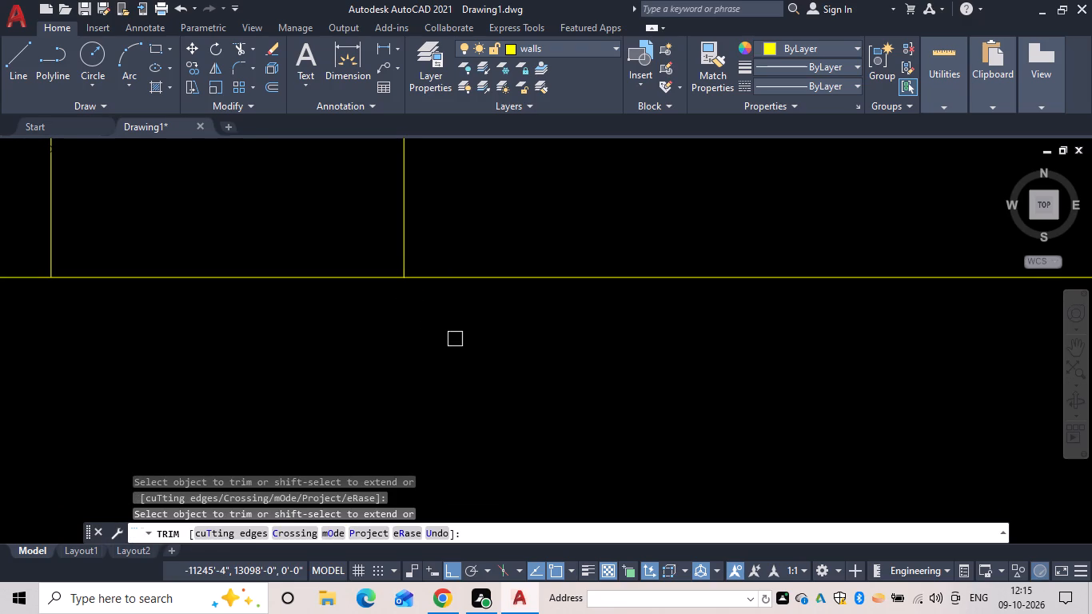
Rejoin the slanted wall's upper line to the raised segment's top line with a zero-radius Fillet.
scroll(464, 344, "down", 6)
middle_click_drag(524, 406, 453, 356)
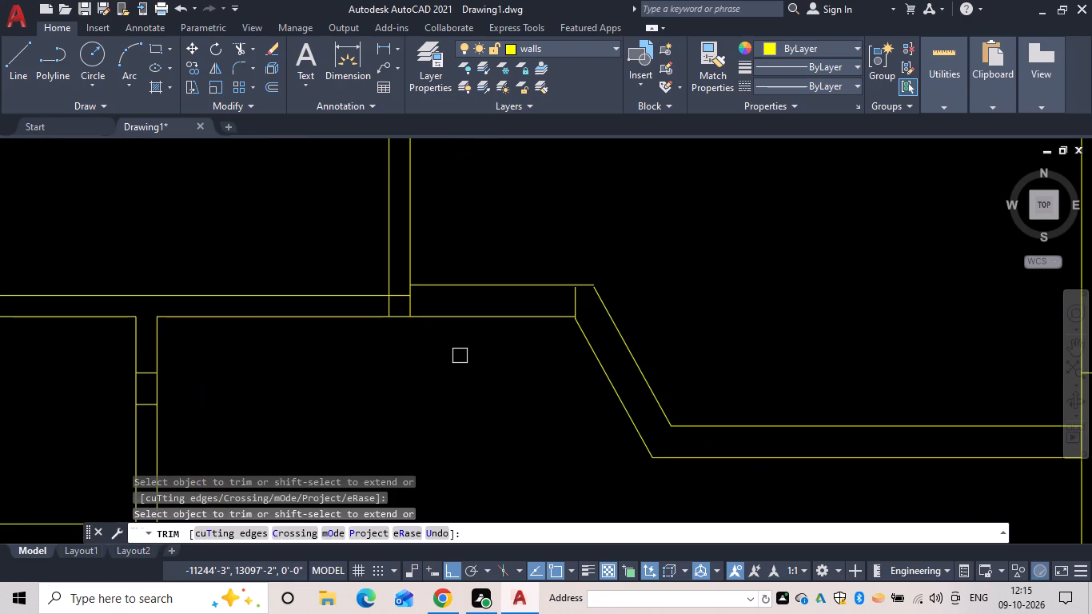
scroll(636, 294, "up", 4)
key("Escape")
type("f")
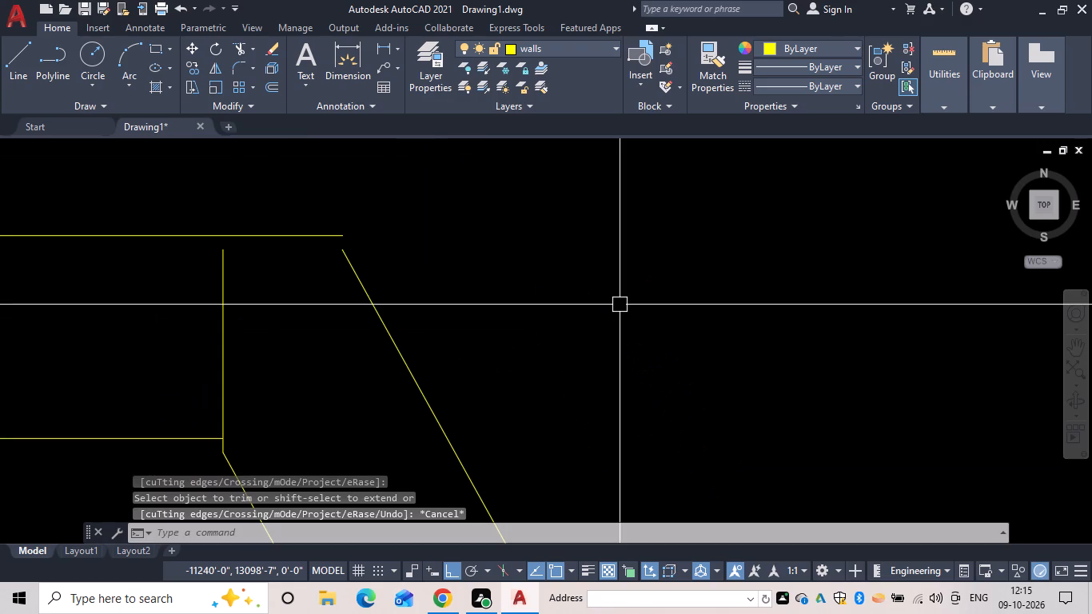
key("space")
left_click(376, 305)
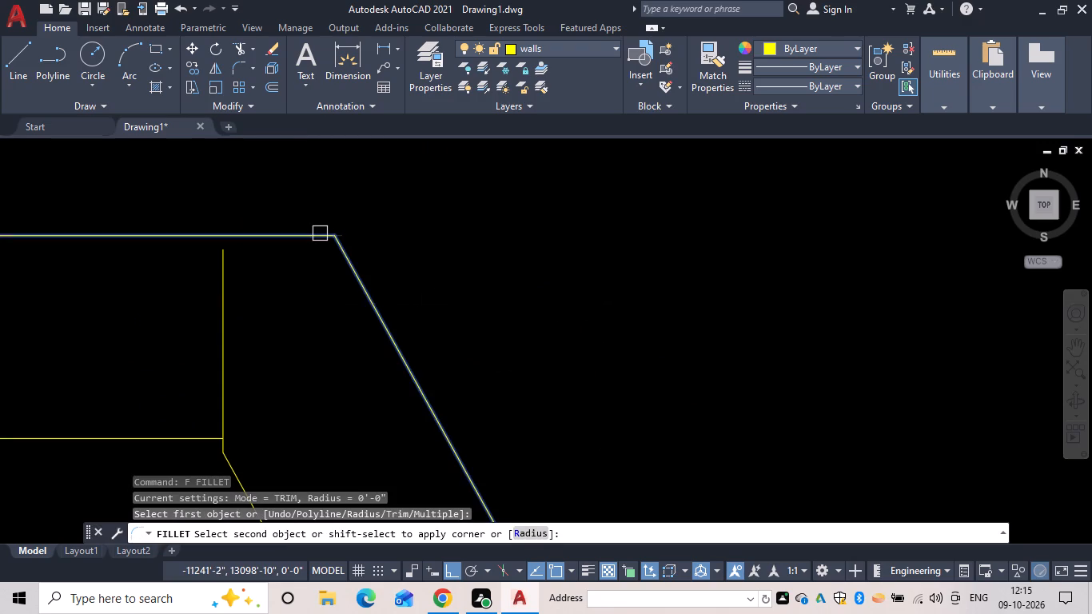
left_click(320, 233)
Examine the slanted wall and the junction of the lowered wall with the right outer wall and projecting room.
scroll(471, 252, "down", 4)
middle_click_drag(570, 299, 568, 296)
scroll(568, 297, "down", 1)
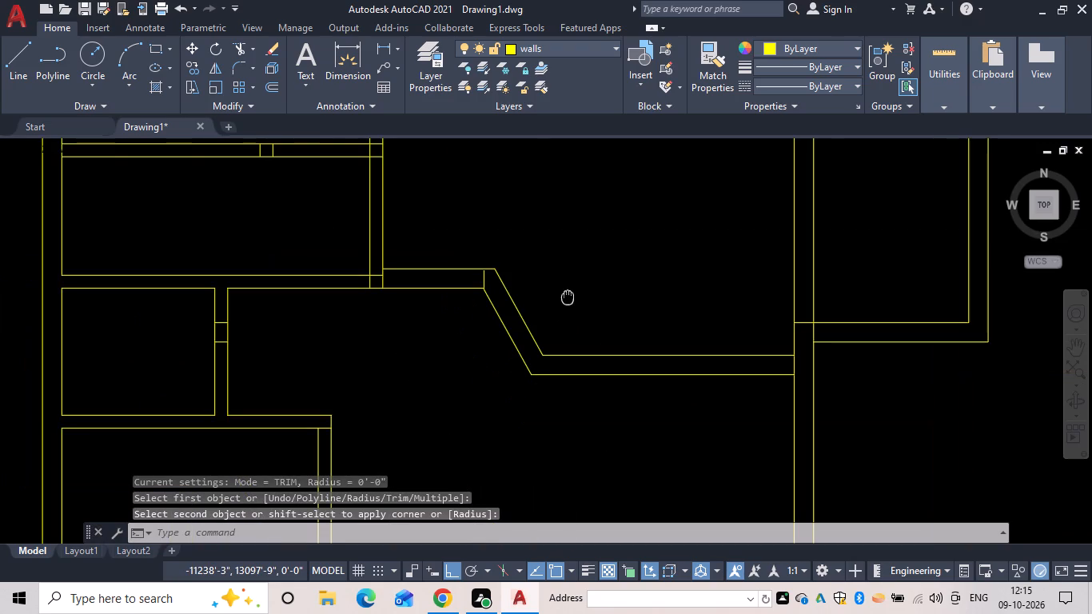
middle_click_drag(568, 296, 571, 358)
scroll(568, 296, "down", 1)
middle_click_drag(554, 309, 531, 367)
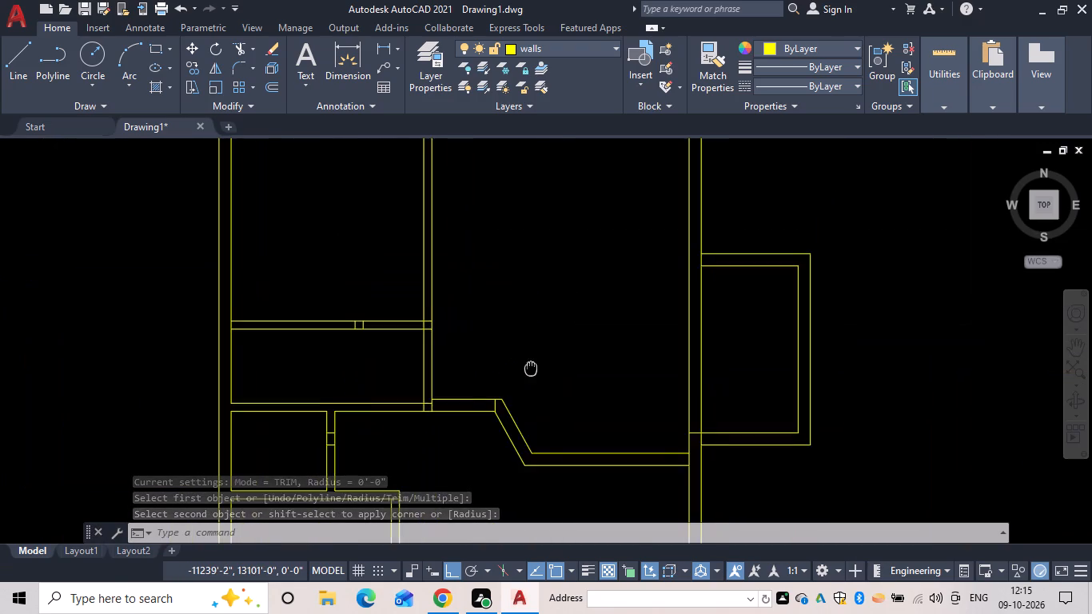
middle_click_drag(531, 367, 531, 369)
scroll(531, 370, "down", 1)
middle_click_drag(531, 372, 533, 406)
middle_click_drag(533, 388, 521, 278)
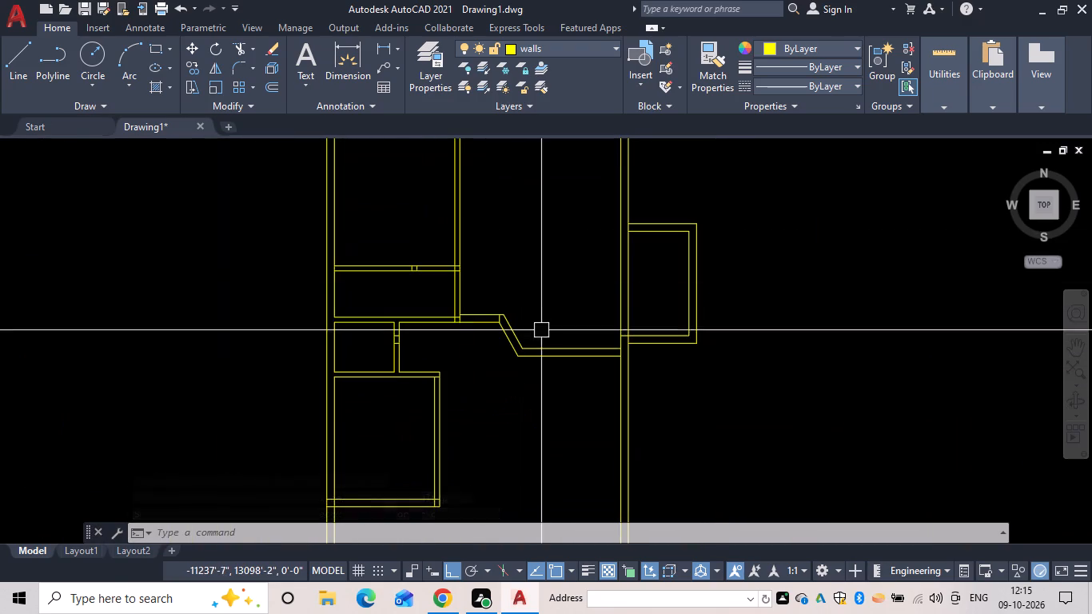
scroll(680, 364, "up", 1)
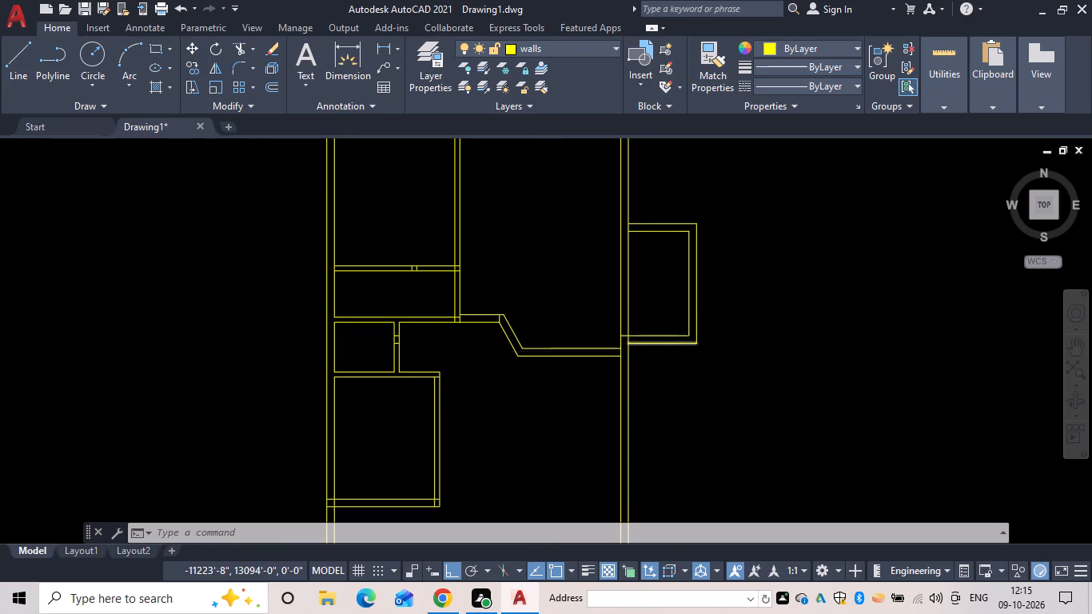
middle_click_drag(681, 367, 673, 396)
key("Escape")
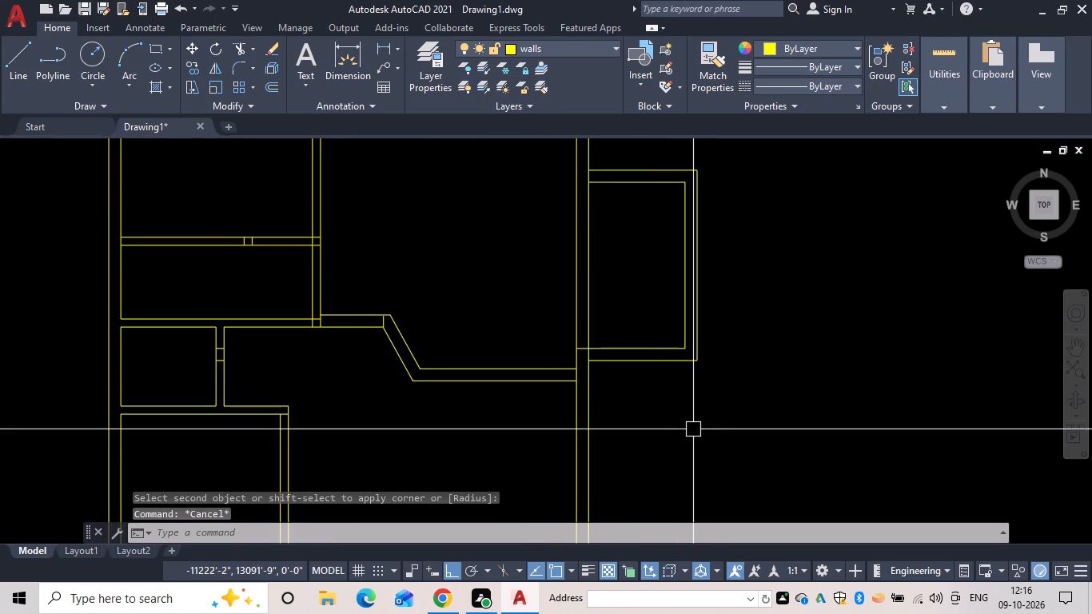
scroll(605, 381, "up", 2)
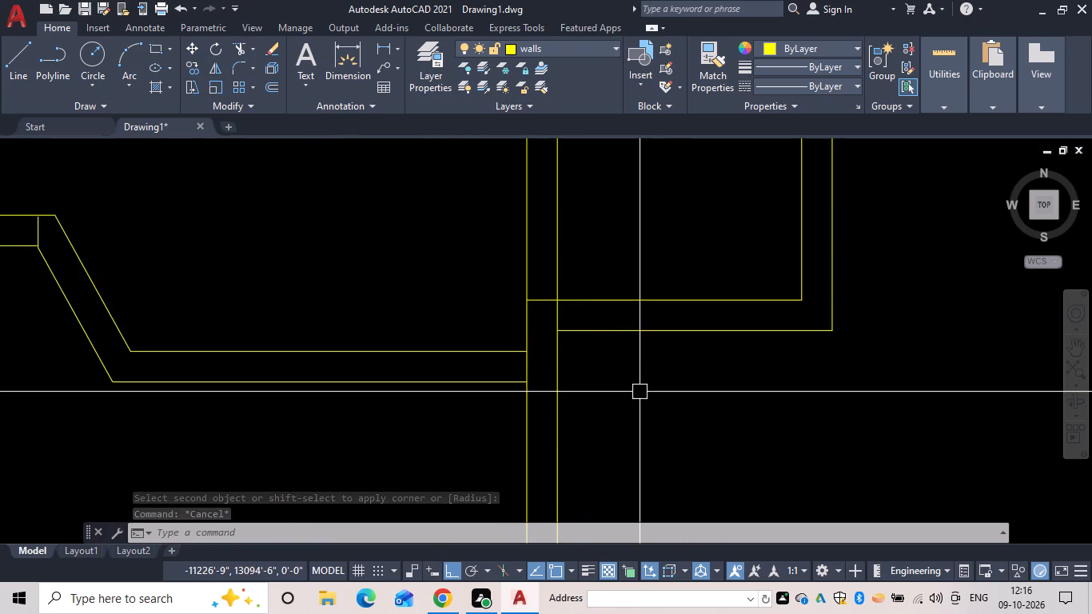
key("Escape")
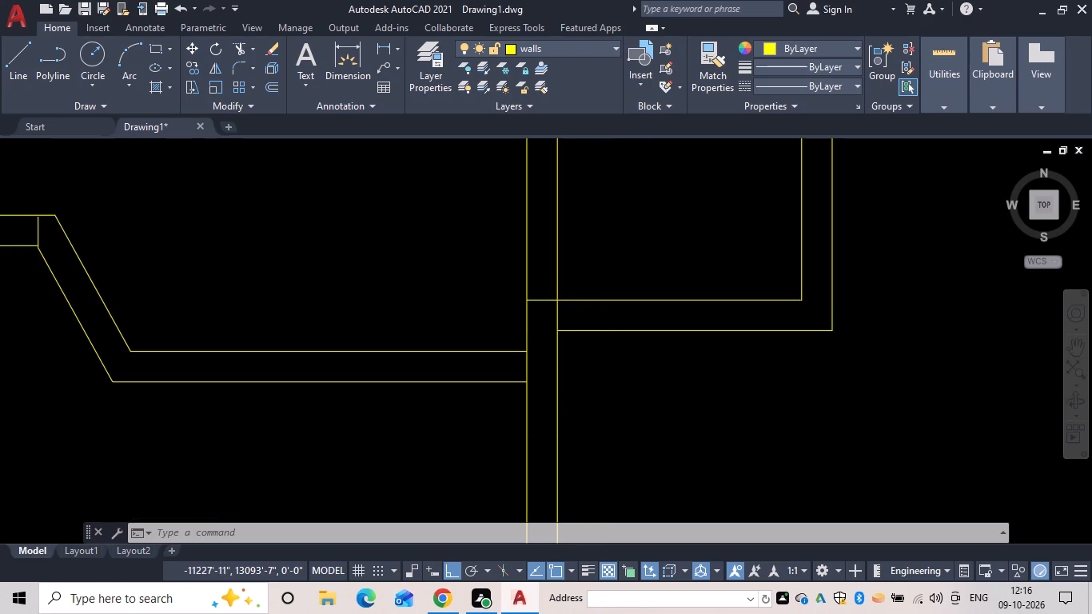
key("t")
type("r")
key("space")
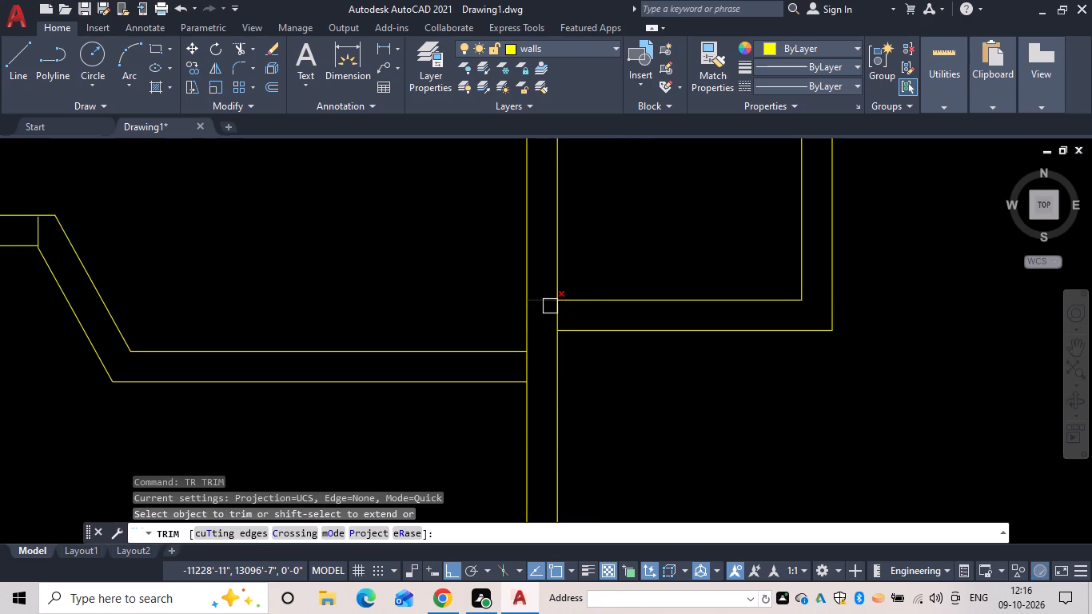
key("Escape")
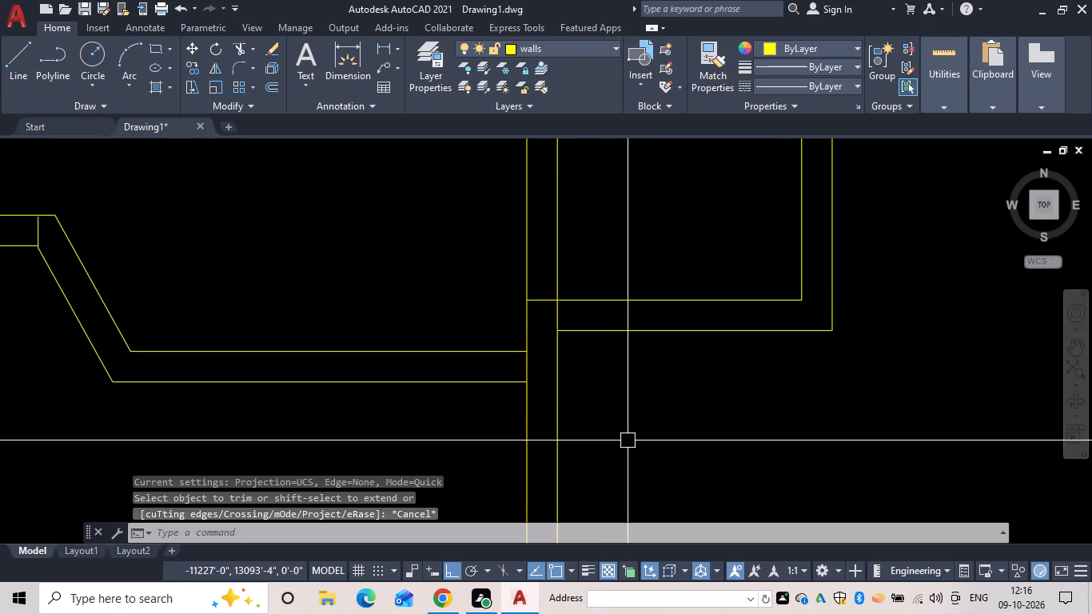
Move the projecting room's walls straight down so its lower inner line aligns with the lowered wall's top line.
key("m")
key("space")
scroll(676, 441, "down", 3)
middle_click(677, 441)
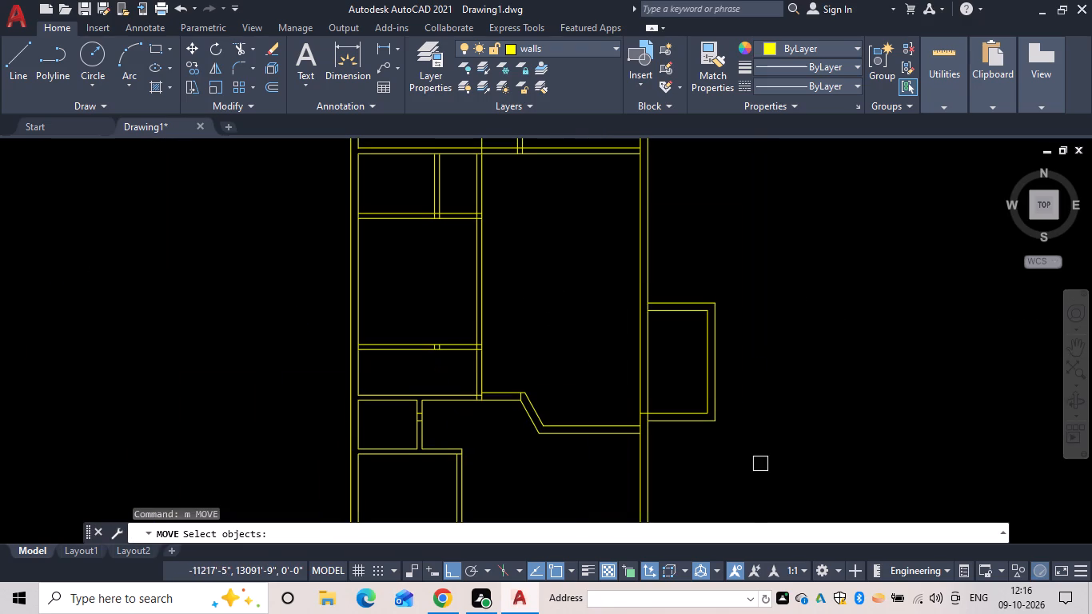
left_click_drag(756, 465, 735, 431)
left_click(680, 270)
scroll(651, 436, "up", 3)
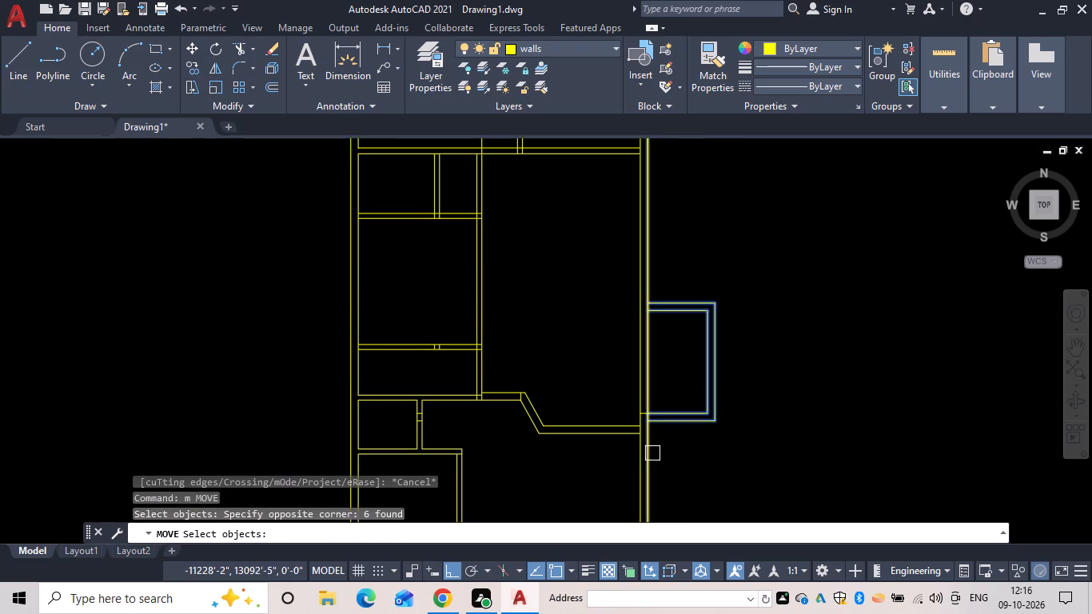
scroll(652, 453, "up", 2)
left_click(576, 243)
key("space")
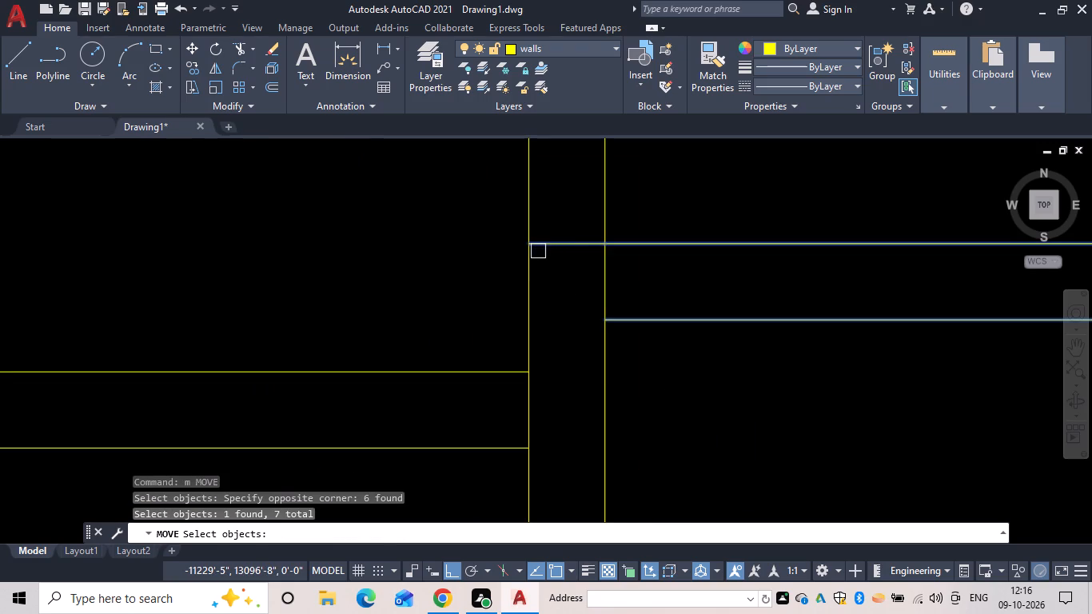
left_click_drag(526, 241, 524, 250)
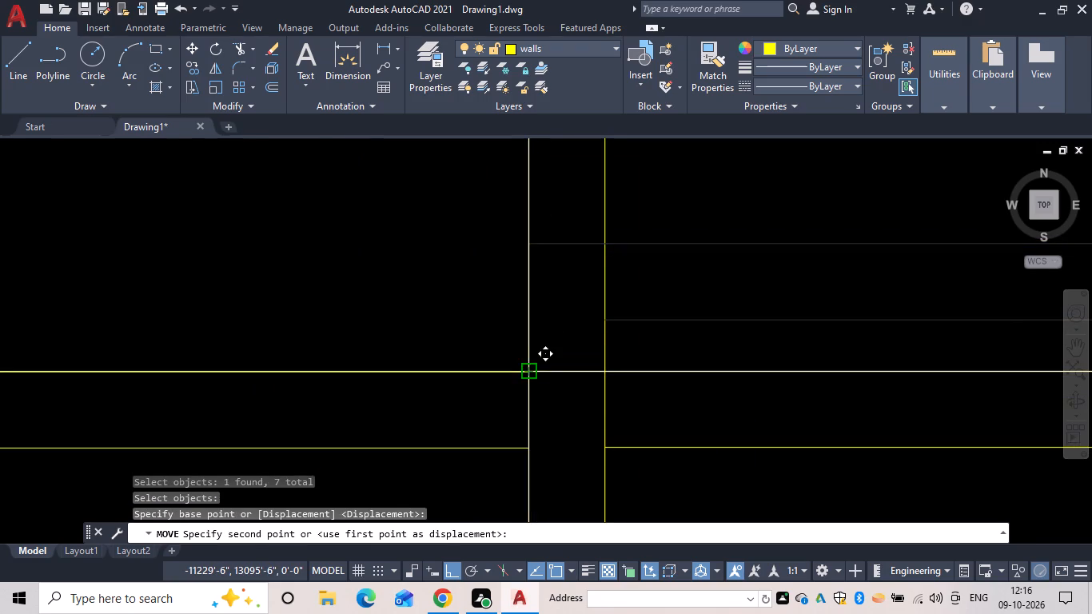
left_click(526, 373)
scroll(618, 358, "down", 3)
middle_click_drag(618, 358, 613, 348)
scroll(636, 353, "down", 2)
middle_click_drag(637, 353, 632, 366)
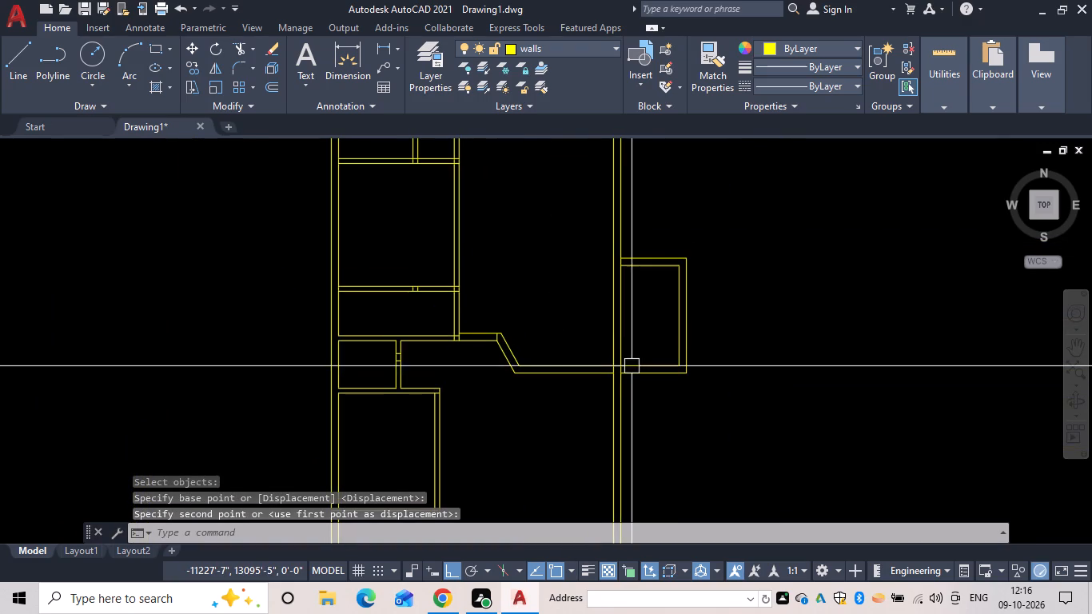
scroll(620, 376, "up", 3)
key("Escape")
Offset the lowered wall's bottom line 13'11" downward.
scroll(666, 356, "down", 4)
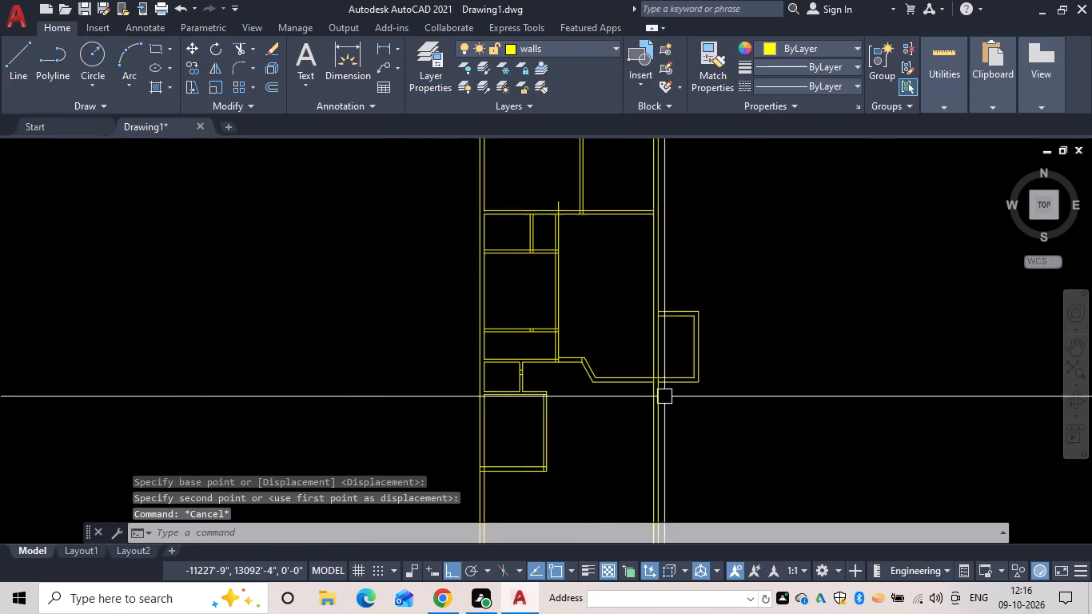
middle_click_drag(664, 397, 674, 397)
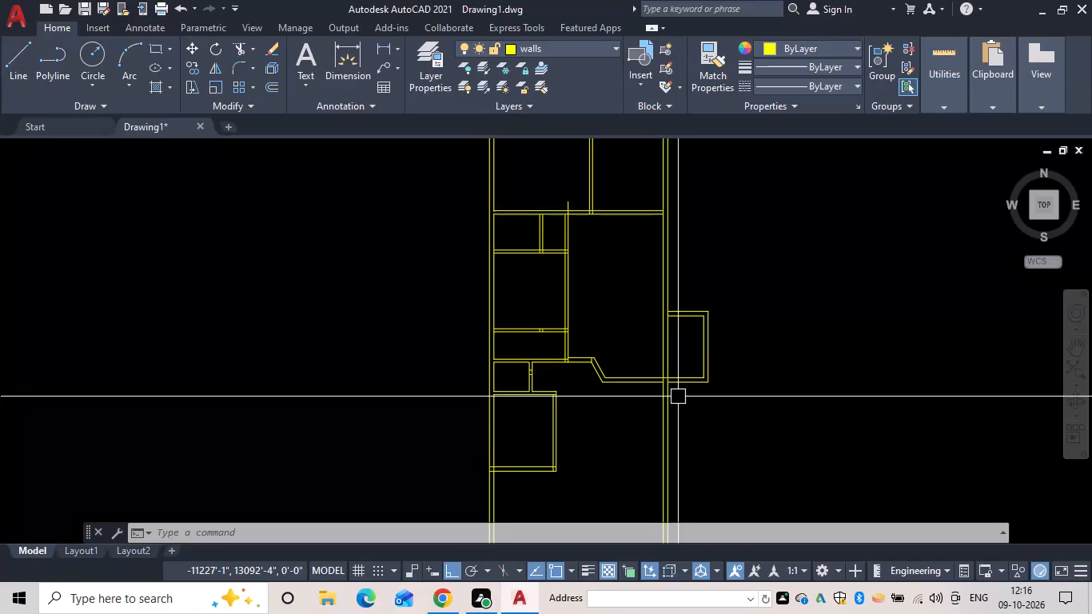
key("Escape")
type("of 13'11\"")
key("space")
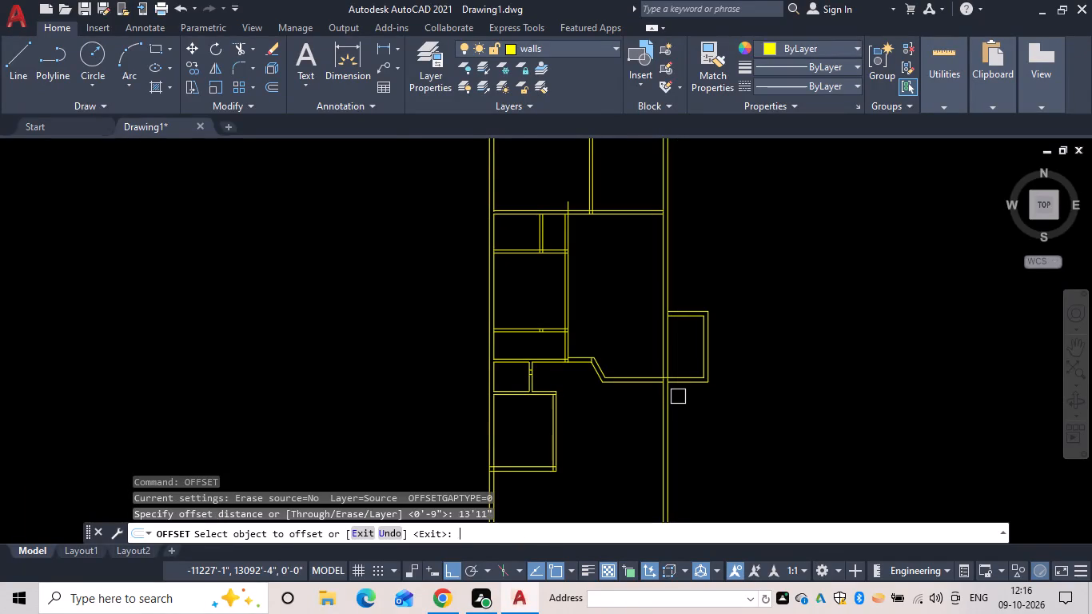
scroll(656, 389, "up", 1)
middle_click_drag(648, 383, 617, 271)
left_click_drag(614, 266, 613, 275)
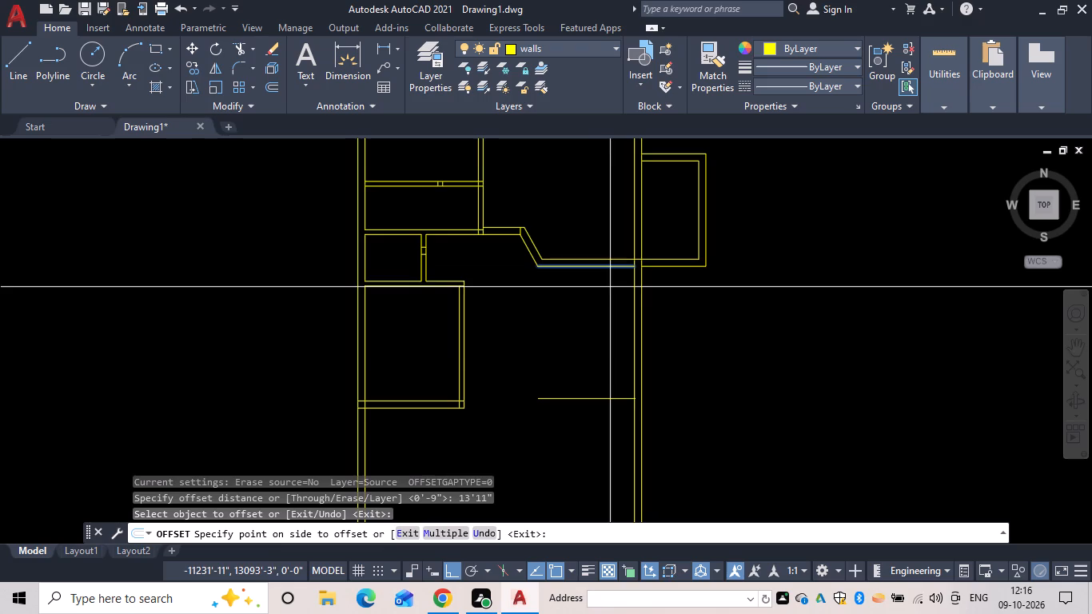
middle_click_drag(595, 391, 584, 332)
left_click(587, 353)
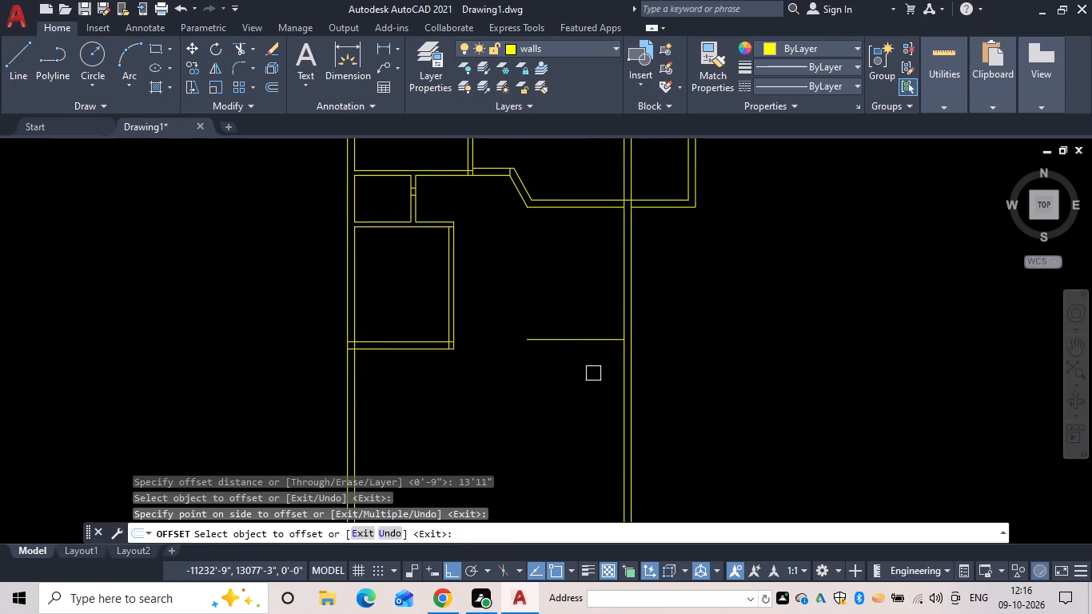
key("space")
Offset the new horizontal line below the projecting room 9" downward to form a 9-inch wall.
key("space")
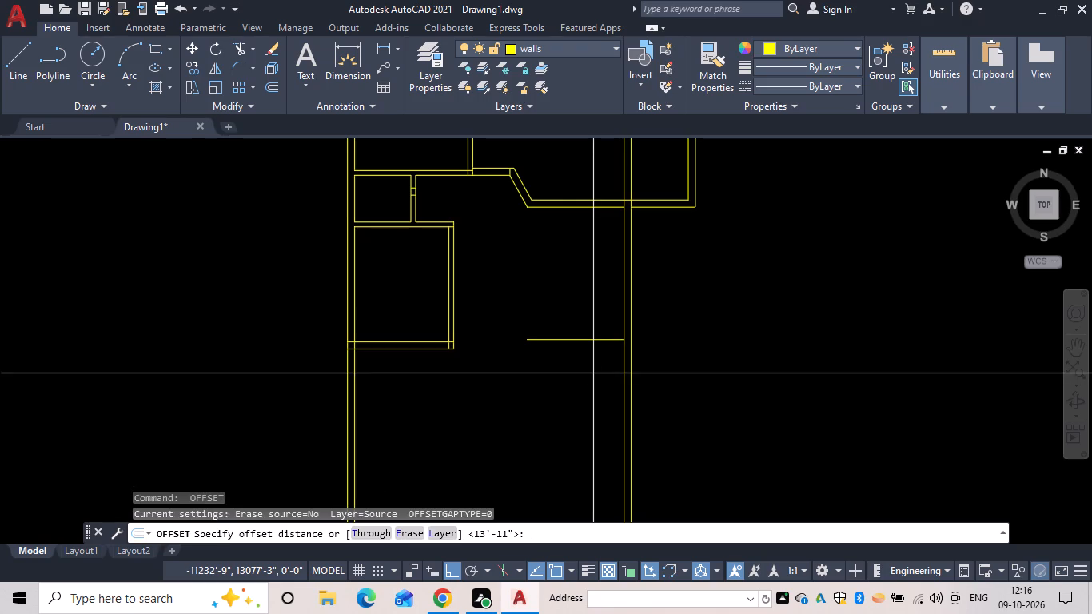
key("9")
key("space")
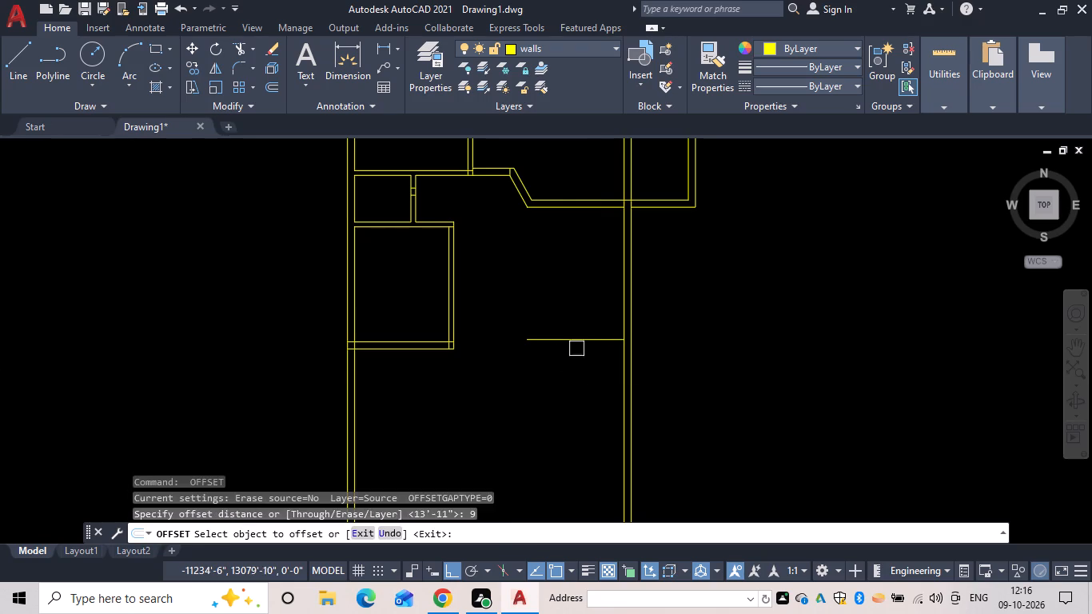
left_click(578, 337)
left_click(578, 405)
key("space")
Offset the 9-inch wall's bottom line 4'5.25" downward.
key("space")
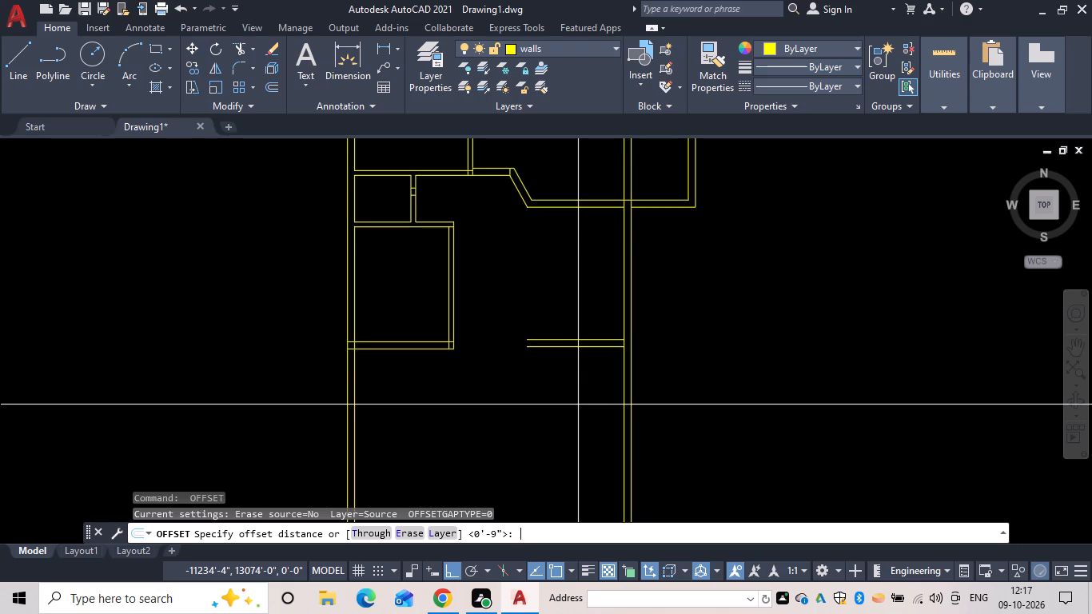
type("4'")
type("5.")
type("25")
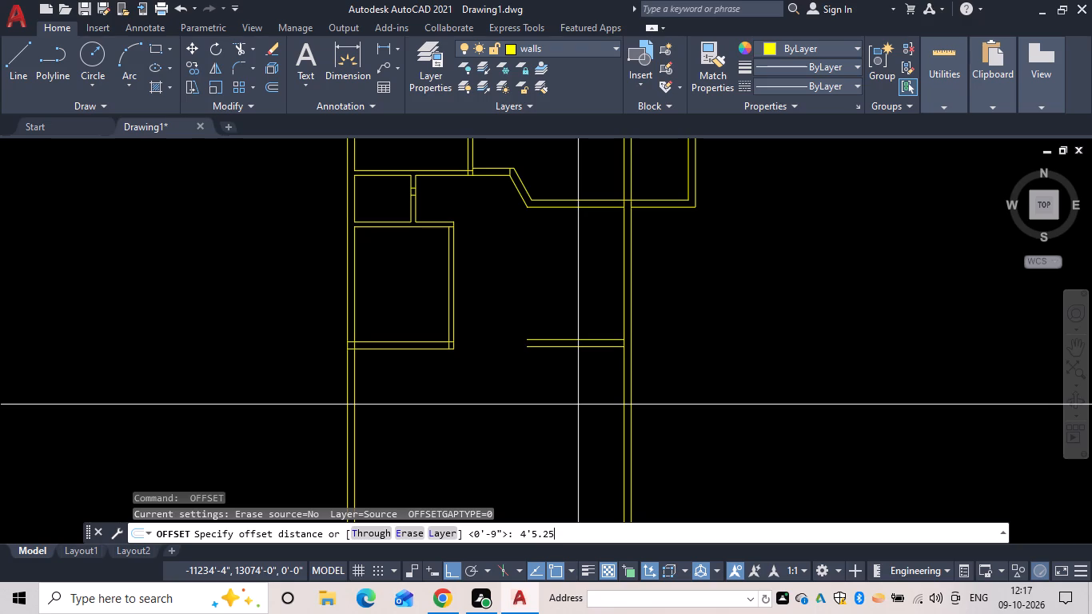
key("shift+quotedbl")
key("space")
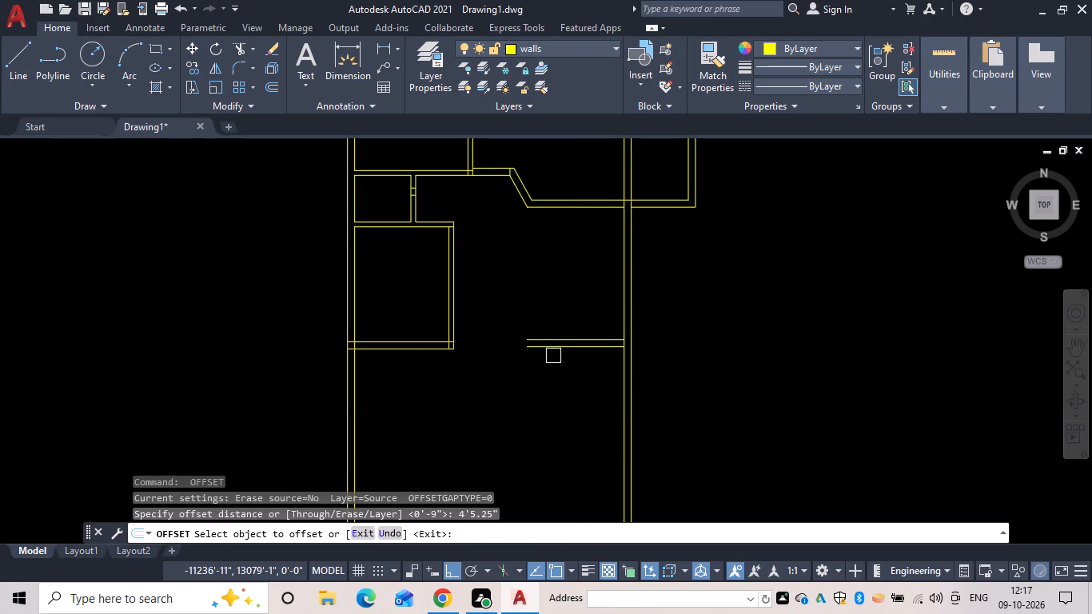
left_click_drag(558, 346, 556, 359)
left_click(552, 475)
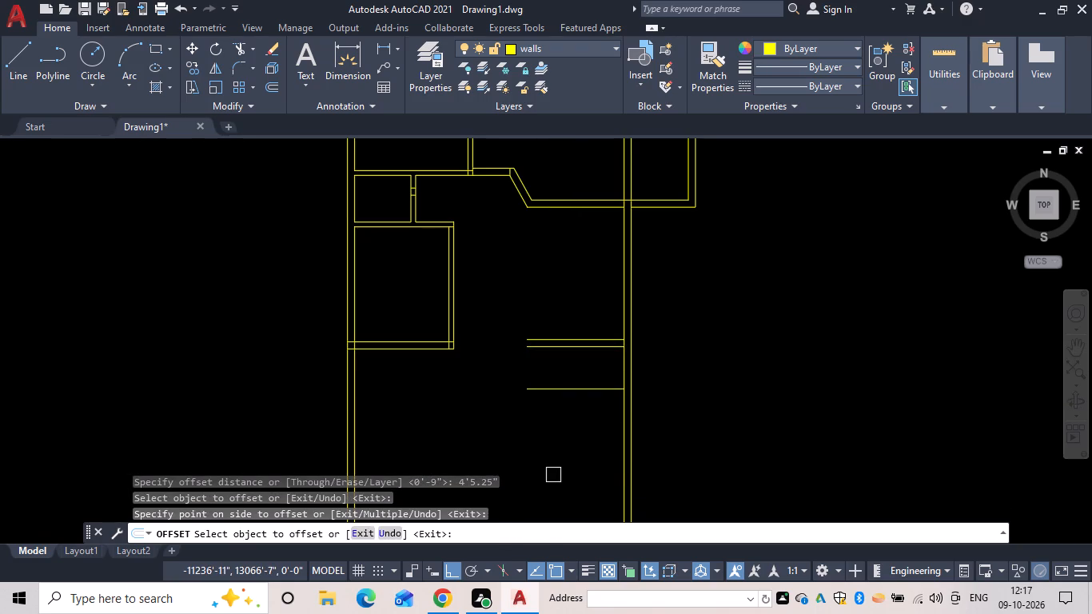
key("space")
Offset the lowest horizontal line 6" downward to give the bottom wall its thickness.
key("space")
type("6")
key("space")
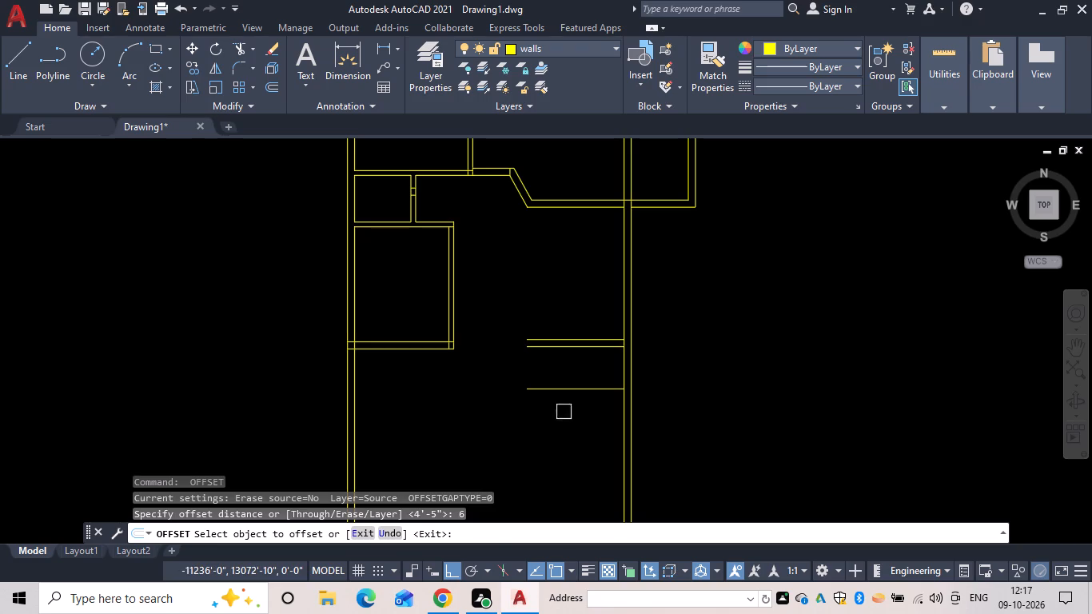
left_click_drag(565, 388, 564, 401)
left_click(564, 438)
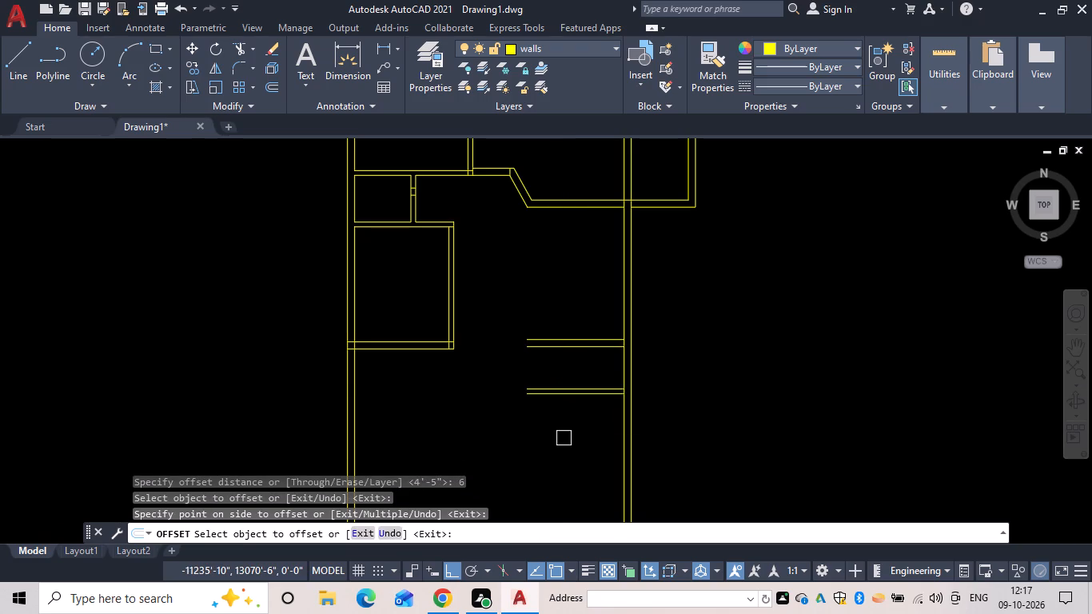
middle_click_drag(579, 445, 580, 429)
key("Escape")
Extend both lines of the 6-inch bottom wall to the left outer wall and to the right outer wall's outer line.
type("ex")
key("space")
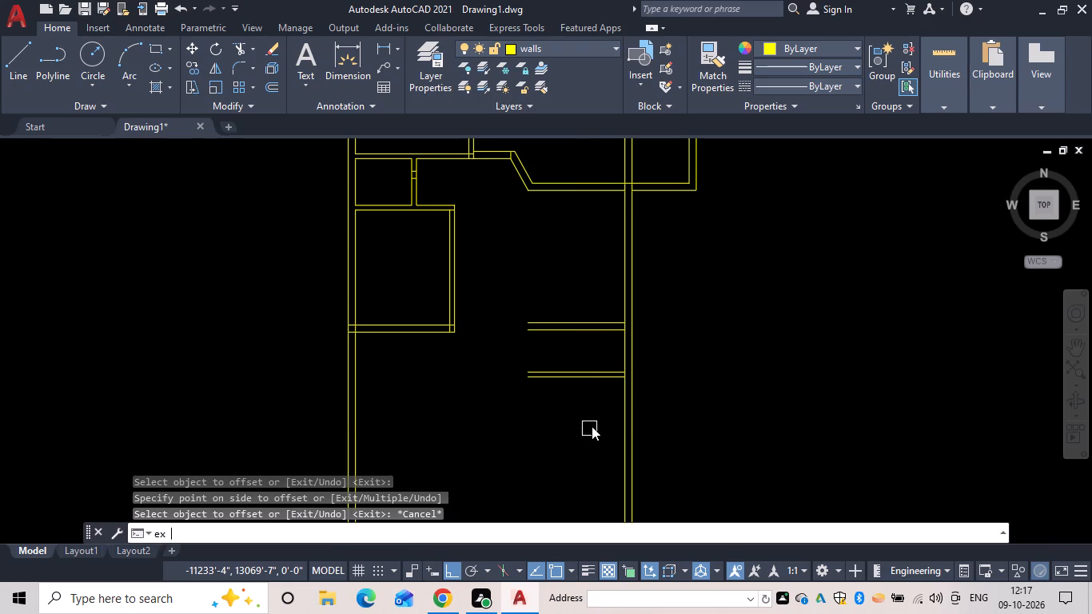
left_click_drag(592, 425, 585, 353)
left_click_drag(584, 353, 529, 447)
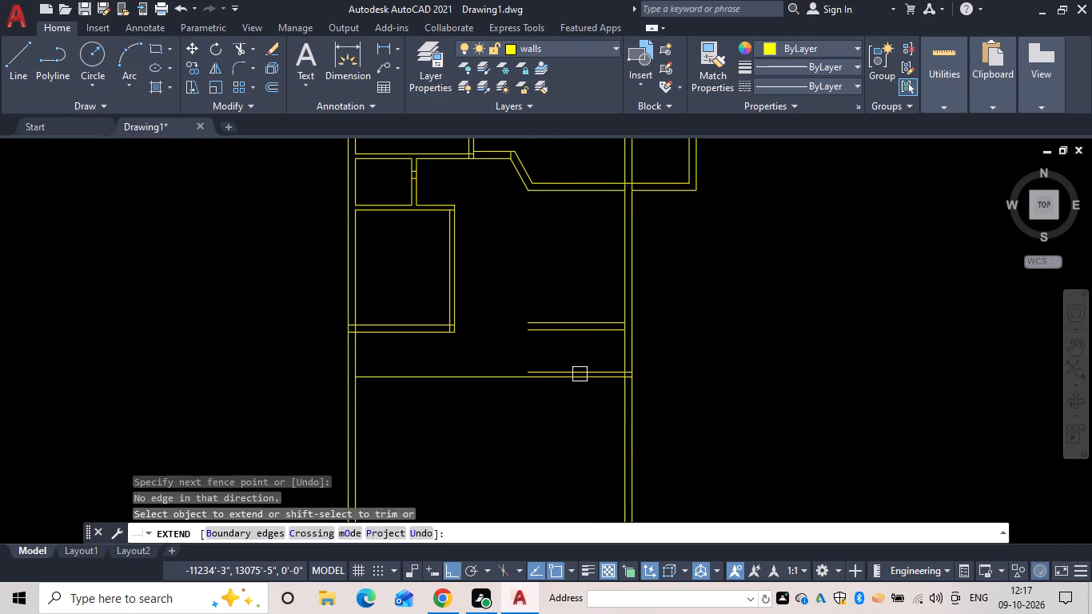
left_click_drag(580, 361, 508, 461)
key("Escape")
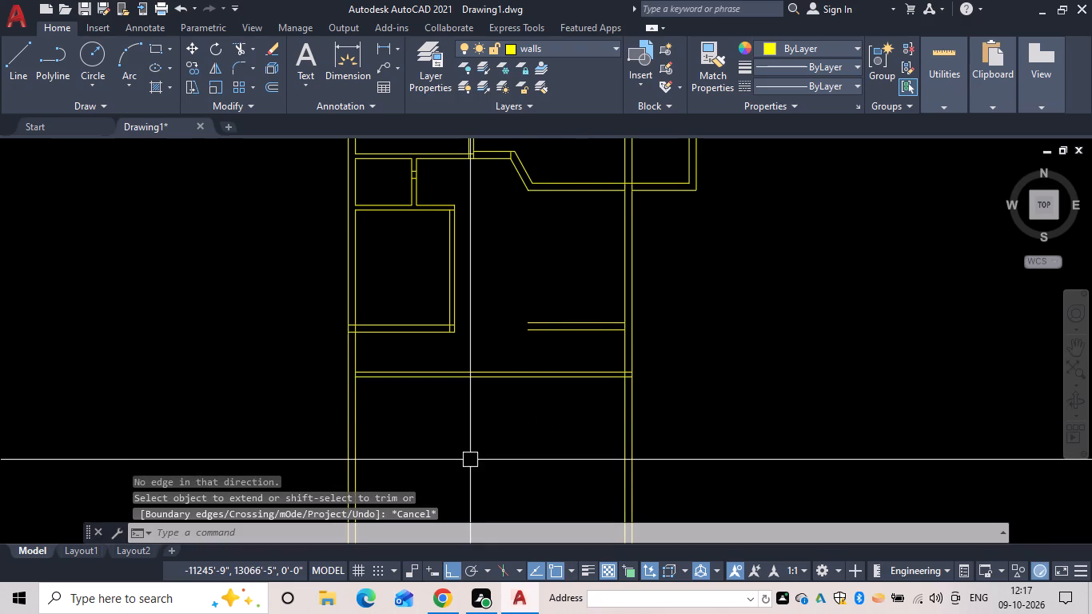
Join the bottom wall's inner and outer lines to the matching left outer wall lines with zero-radius Fillets.
key("f")
key("space")
scroll(381, 376, "up", 1)
left_click(375, 365)
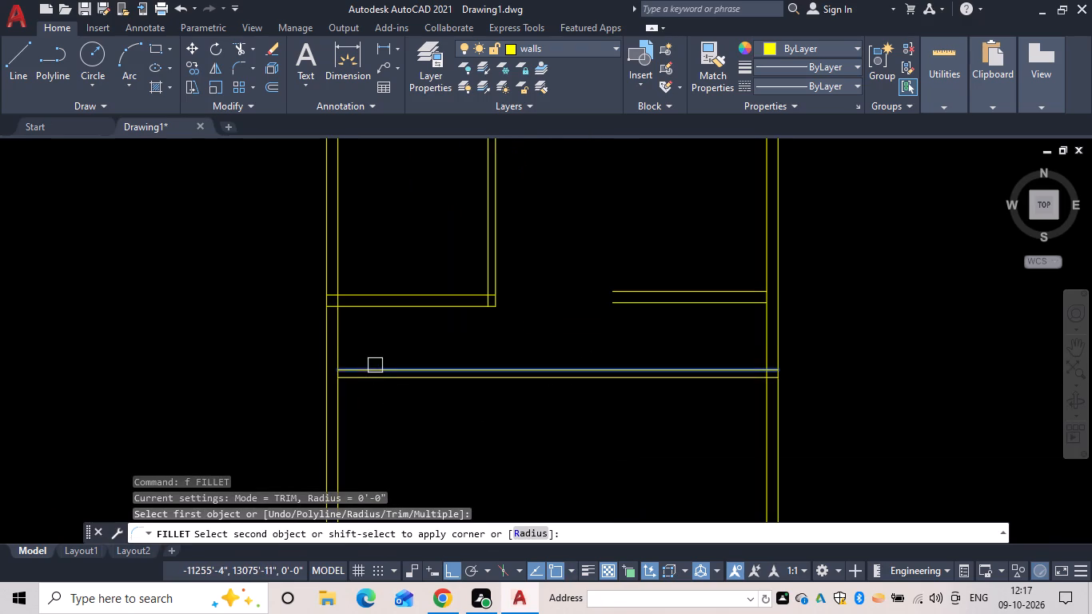
left_click(343, 344)
key("space")
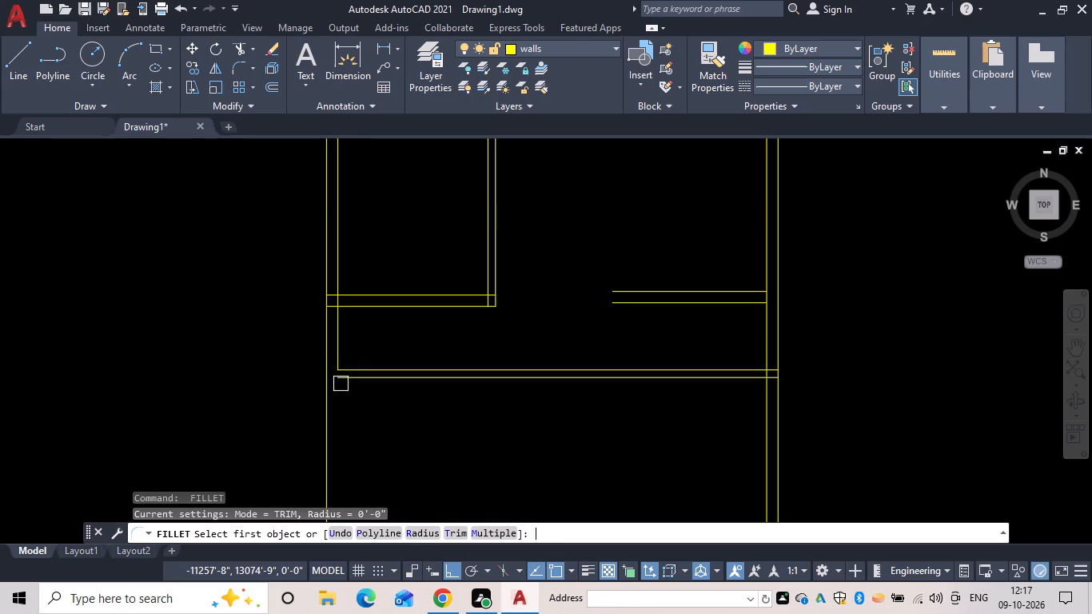
left_click(345, 377)
left_click(329, 360)
middle_click_drag(379, 429, 369, 439)
scroll(371, 438, "down", 1)
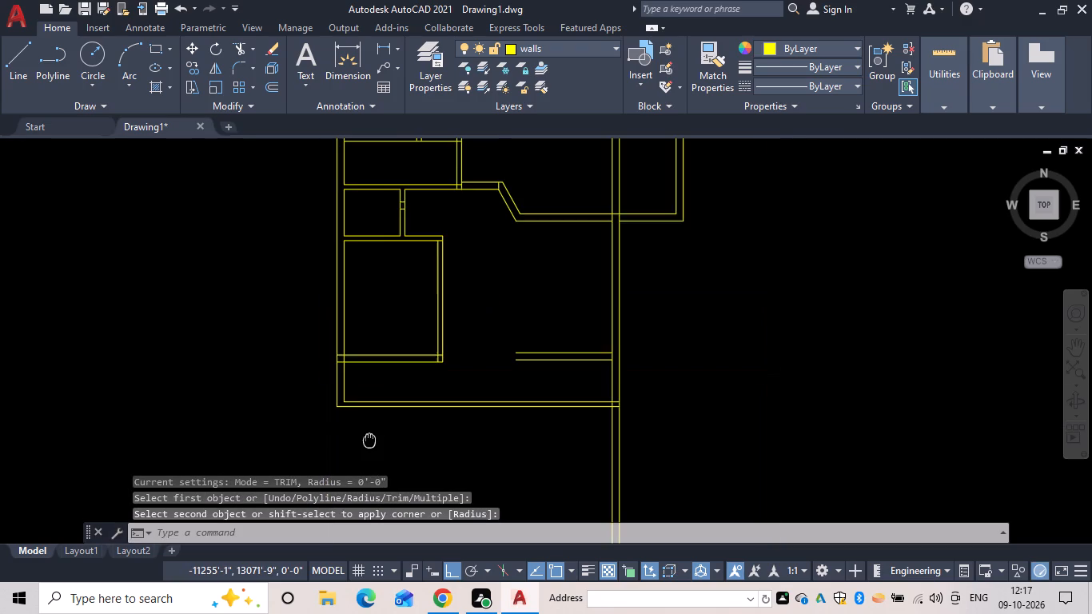
middle_click_drag(369, 439, 349, 439)
key("Escape")
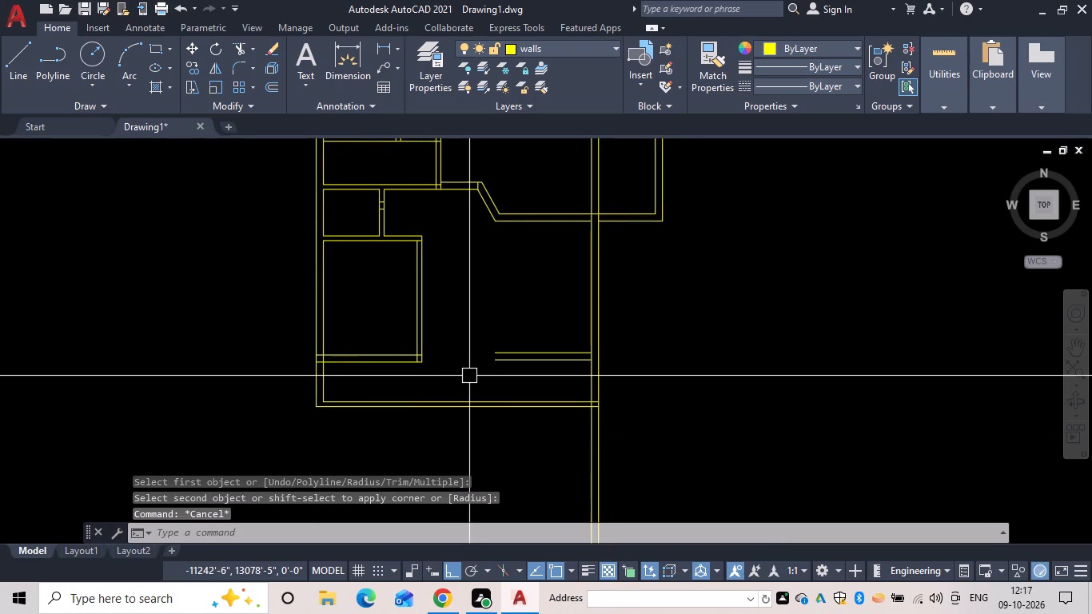
Extend both lines of the 9-inch wall above the bottom wall leftward to the lower-left room's right wall.
type("ex")
key("space")
left_click_drag(512, 377, 515, 345)
left_click_drag(516, 332, 505, 353)
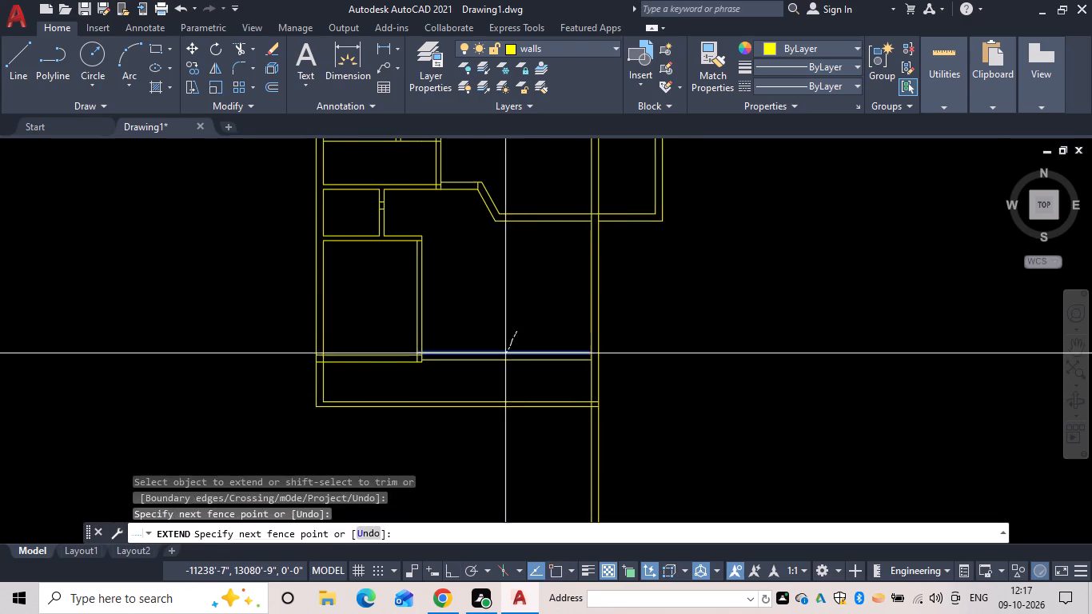
scroll(422, 381, "up", 3)
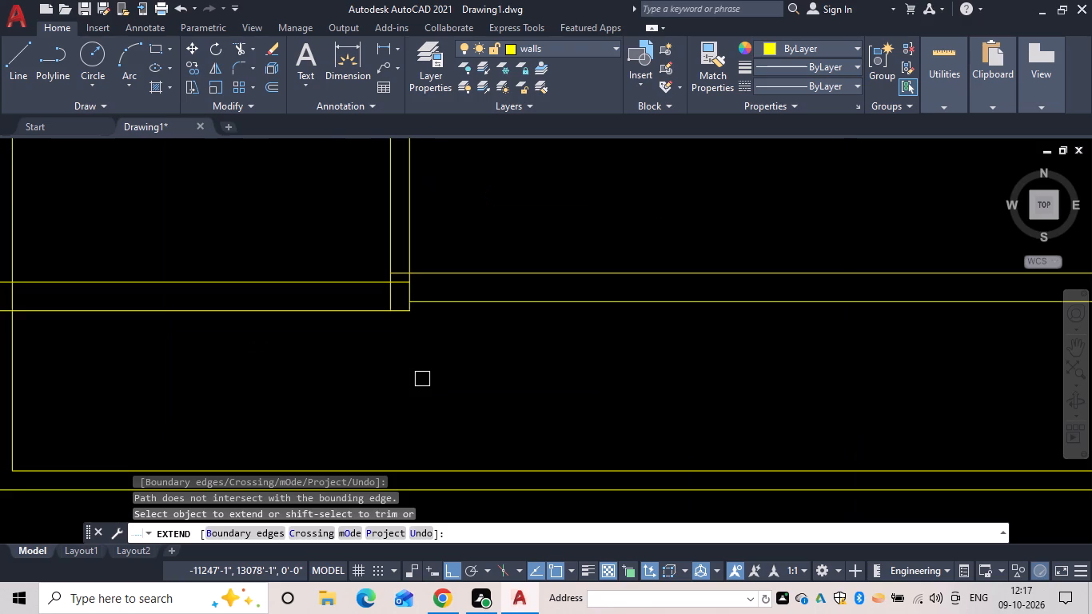
scroll(515, 362, "down", 3)
middle_click_drag(504, 377, 468, 384)
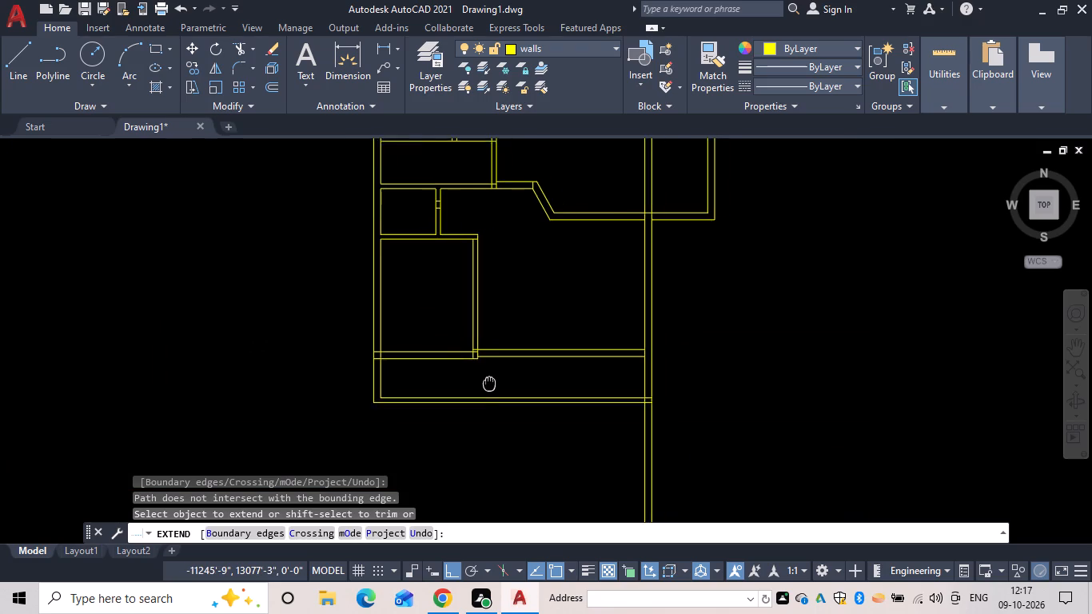
middle_click_drag(616, 422, 581, 343)
key("Escape")
Trim the right outer wall's two lines where they run below the bottom wall.
key("t")
type("r")
key("space")
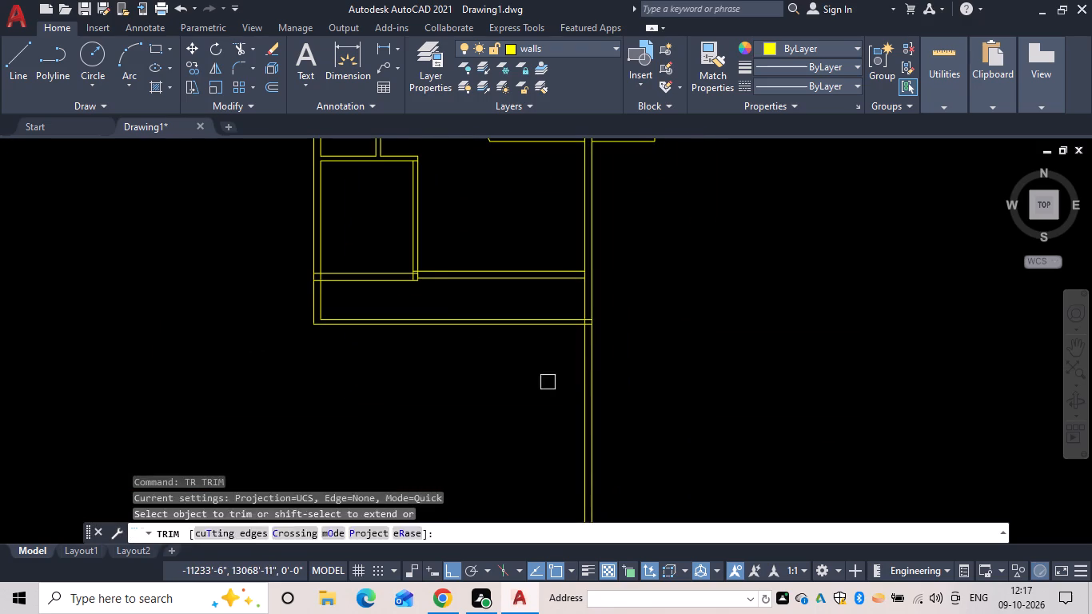
left_click_drag(546, 386, 638, 399)
scroll(638, 399, "down", 3)
middle_click(637, 399)
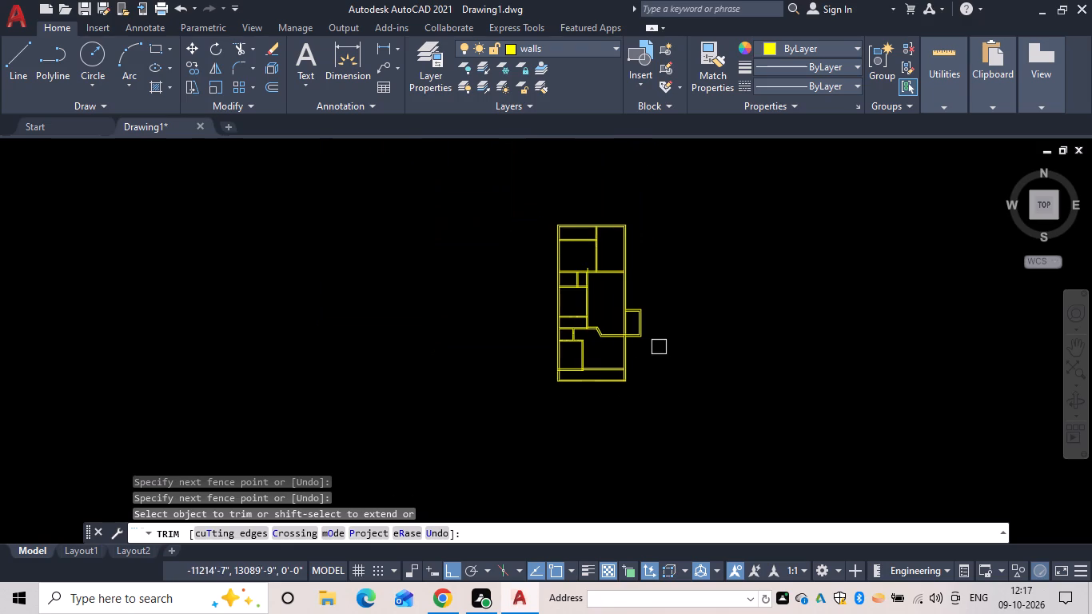
Trim the top outer wall's inner line between the two lines of the upper vertical partition.
scroll(528, 233, "up", 3)
middle_click_drag(648, 225, 468, 205)
scroll(640, 220, "up", 1)
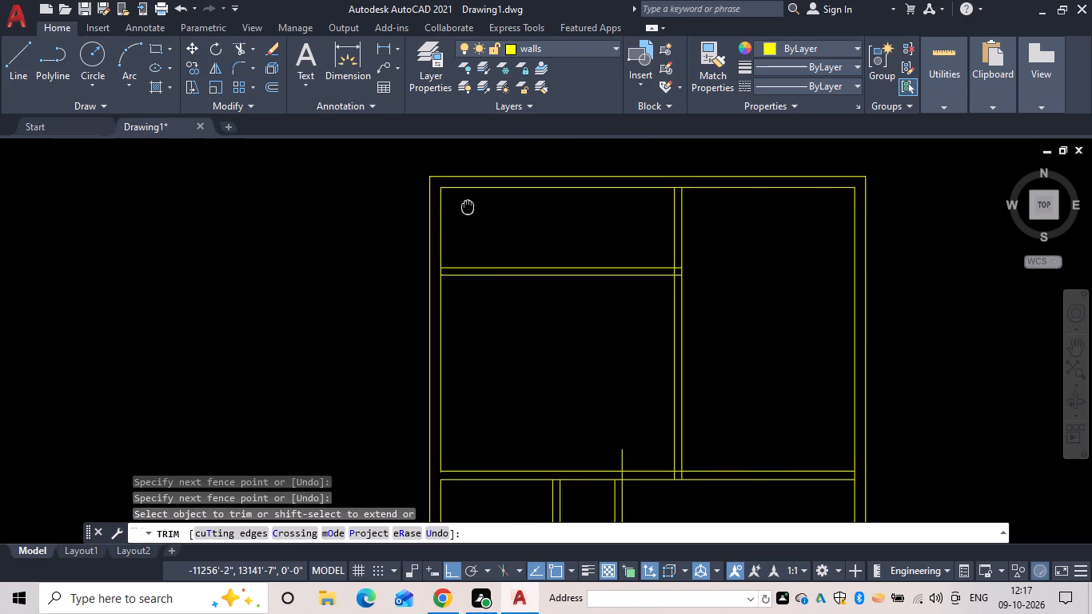
scroll(679, 210, "up", 3)
middle_click_drag(660, 158, 487, 294)
left_click_drag(499, 262, 507, 276)
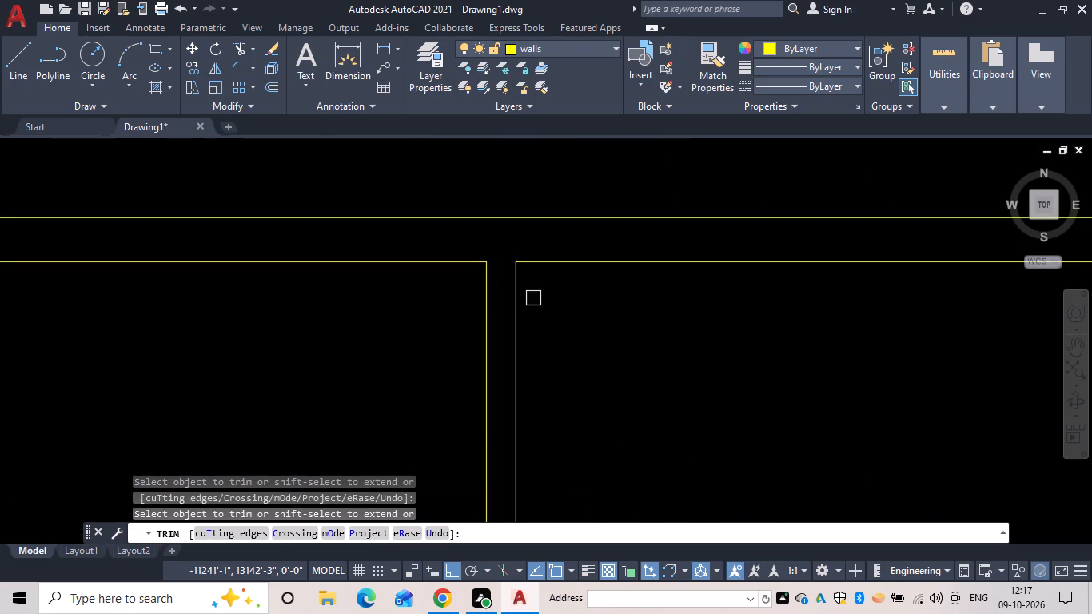
Examine the partition junctions and room layout in the upper part of the plan.
scroll(664, 316, "down", 2)
middle_click_drag(664, 316, 354, 285)
scroll(354, 285, "down", 1)
middle_click_drag(354, 285, 476, 200)
scroll(443, 278, "up", 5)
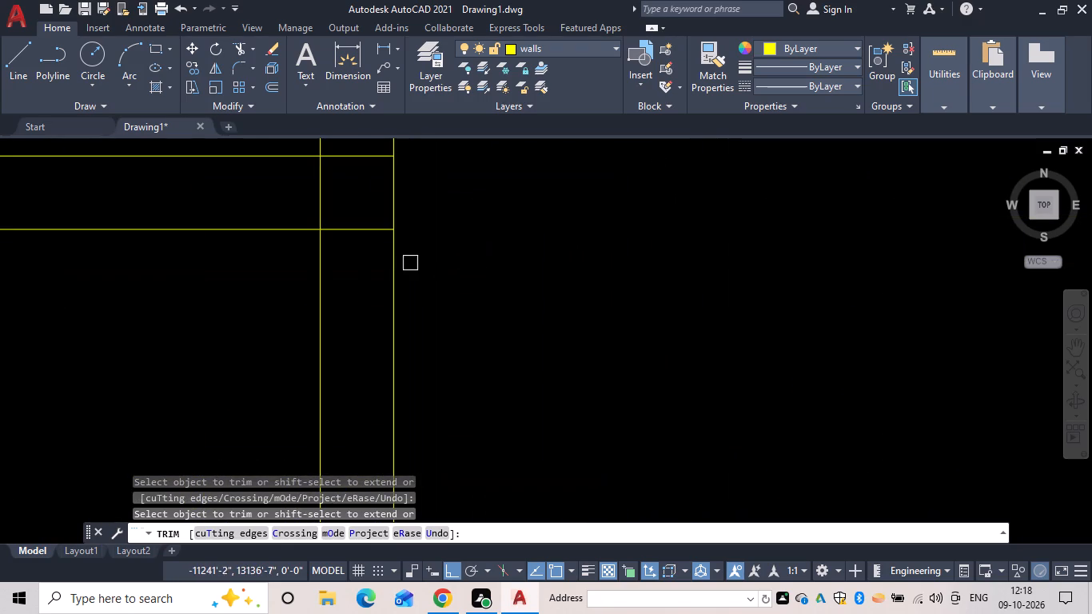
scroll(326, 194, "down", 3)
middle_click_drag(326, 194, 520, 234)
scroll(520, 234, "down", 1)
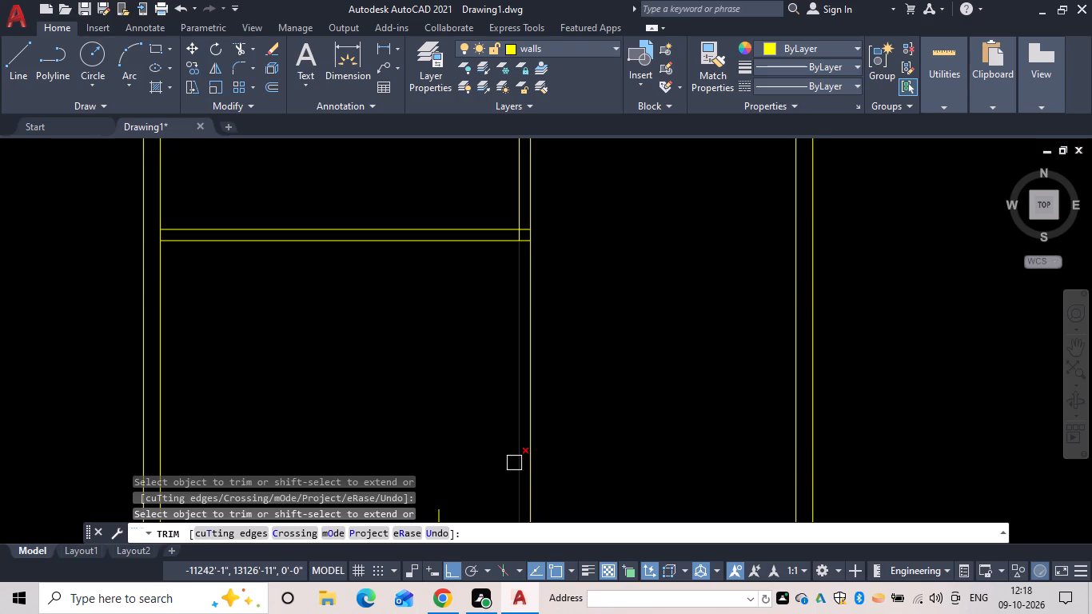
scroll(514, 463, "down", 4)
scroll(544, 360, "down", 1)
middle_click_drag(469, 395, 478, 392)
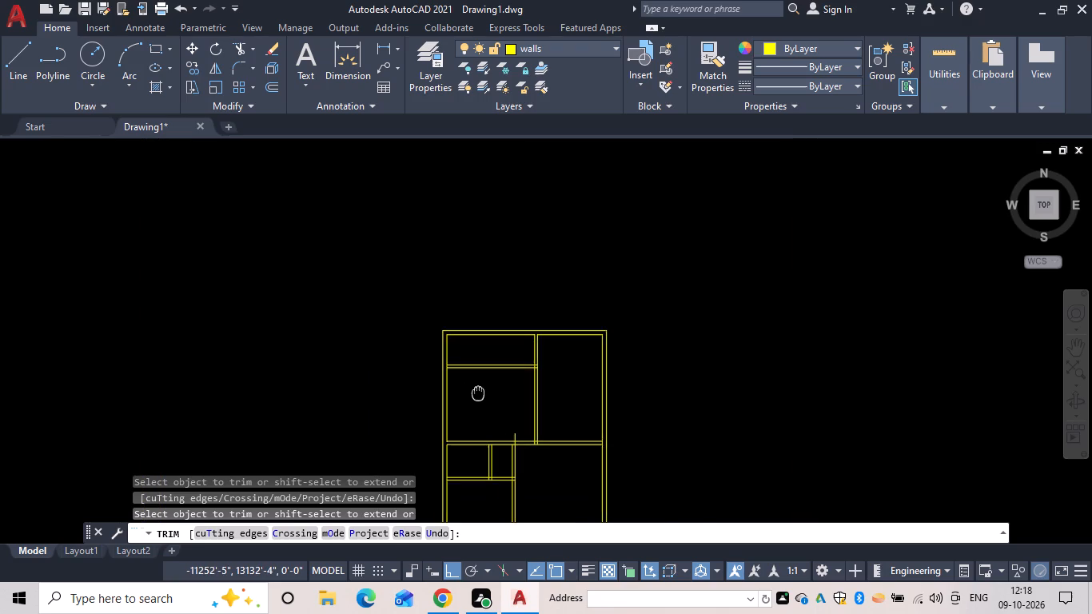
middle_click_drag(478, 392, 535, 357)
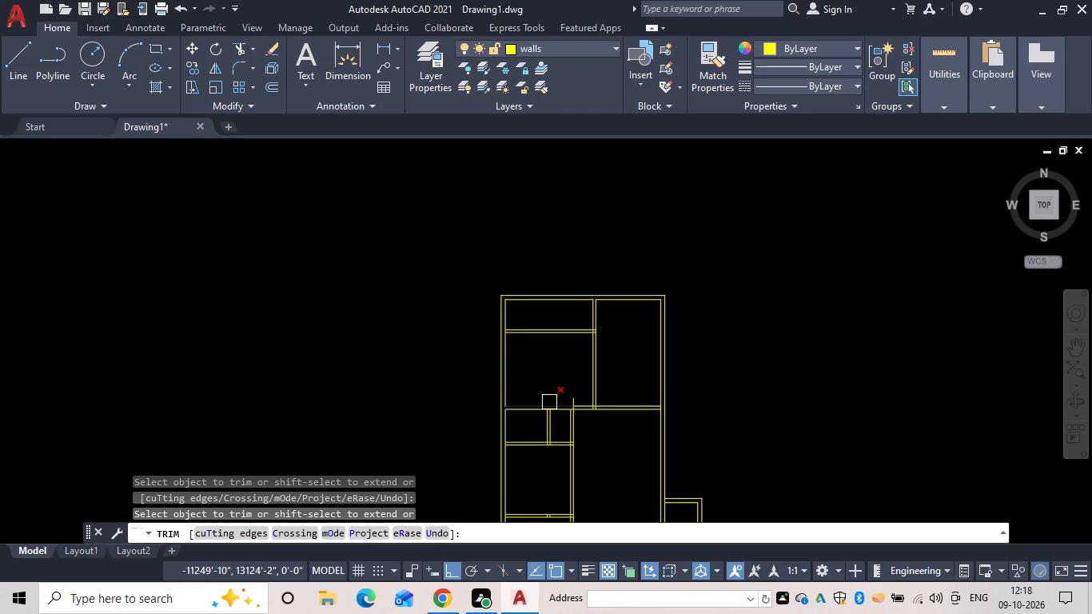
scroll(577, 344, "up", 1)
key("Escape")
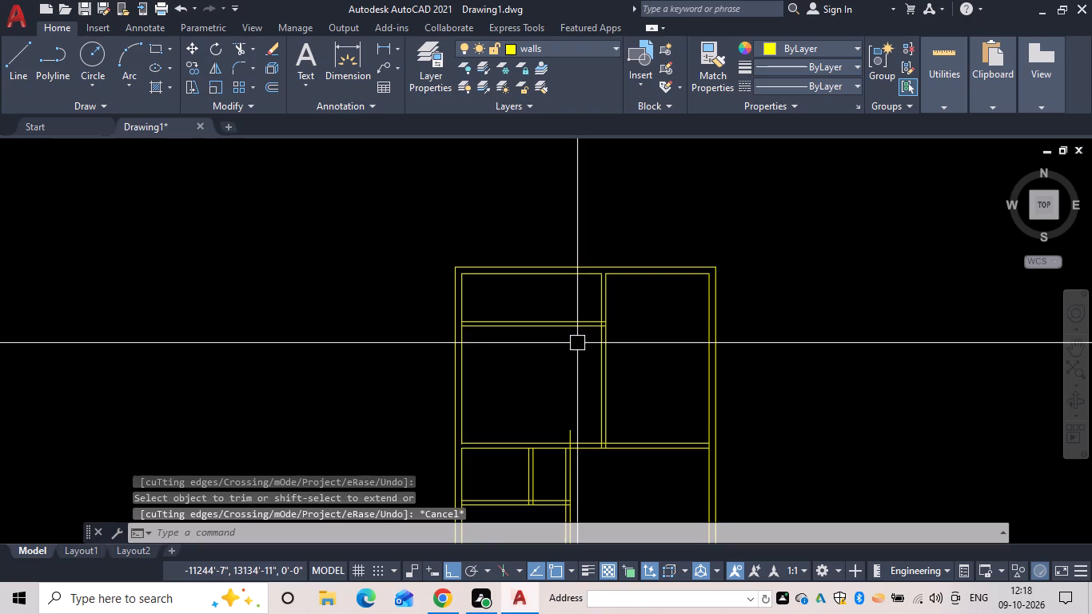
Offset the left line of the upper vertical partition 7'8" to the left.
type("of")
key("space")
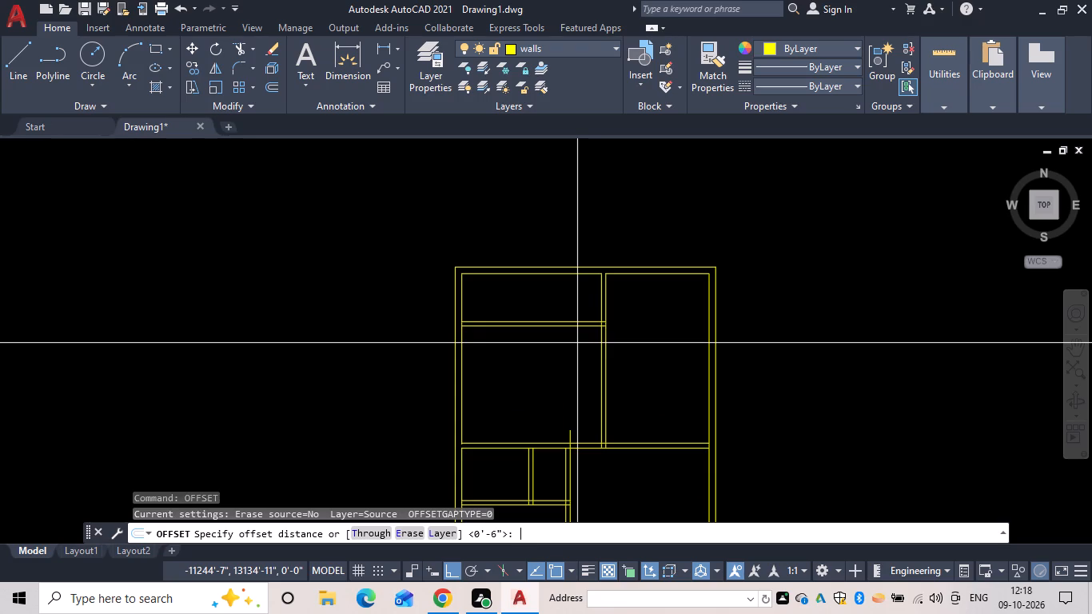
type("7'8\"")
key("space")
left_click_drag(599, 290, 563, 297)
left_click(478, 303)
key("space")
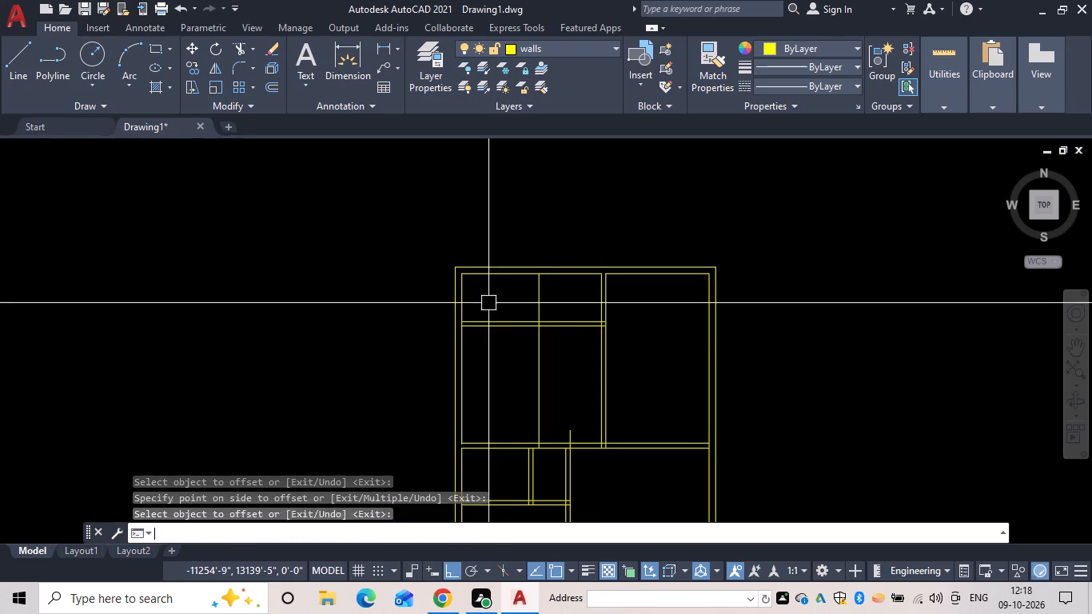
Offset the new vertical line 6" to the left to form a partition.
key("space")
type("6")
key("space")
left_click_drag(540, 299, 509, 305)
left_click(480, 312)
key("Escape")
Trim the horizontal partition left of the new vertical partition, and the vertical partition's lines below the horizontal one.
key("t")
type("r")
key("space")
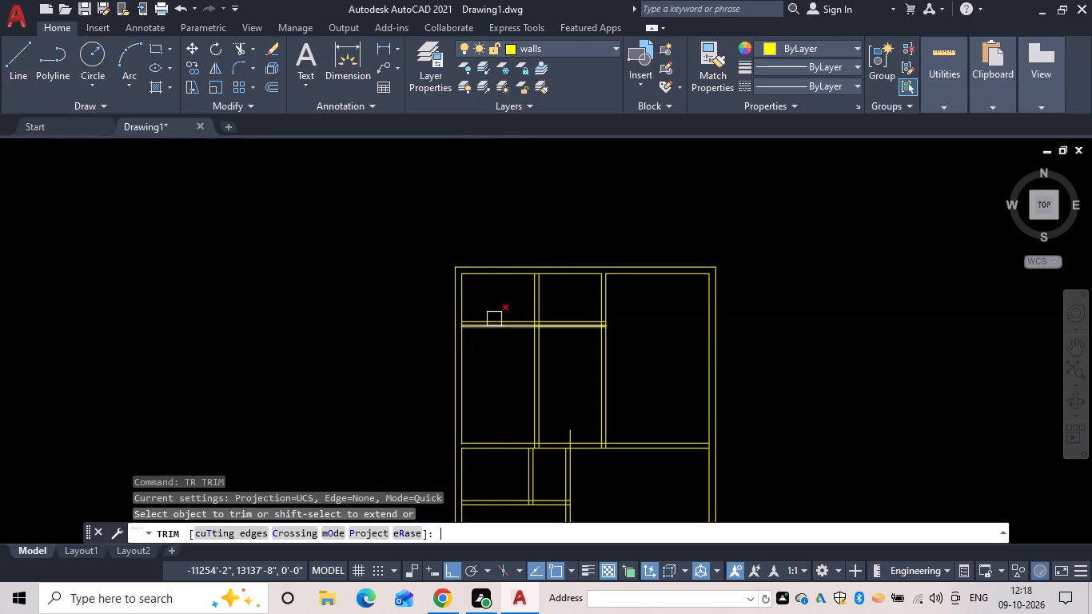
left_click_drag(504, 313, 551, 391)
key("Escape")
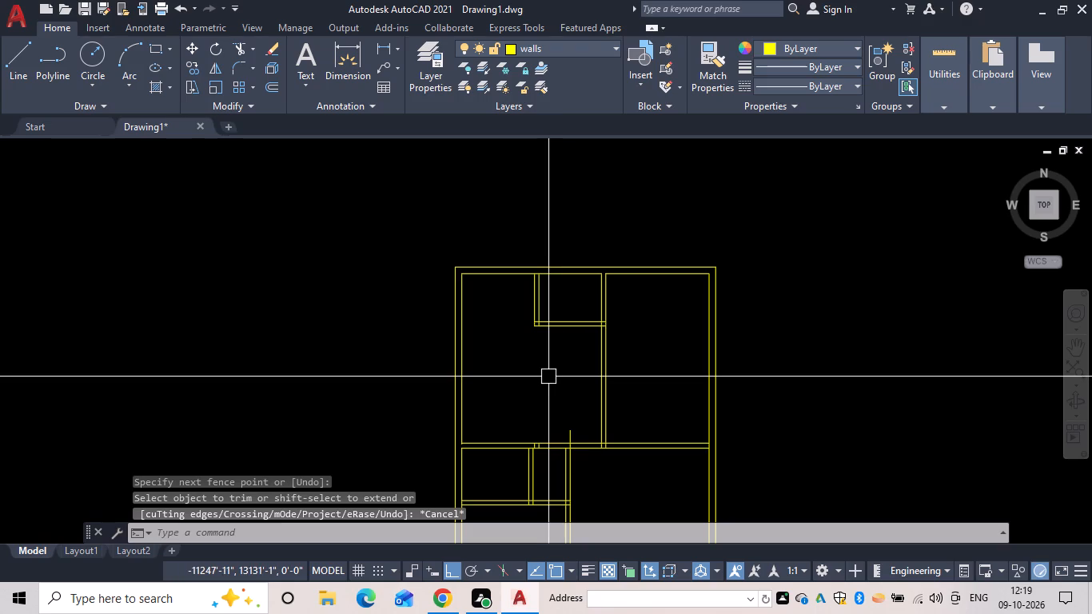
Measure the small upper room's clear height with a temporary linear dimension, and erase the dimension.
type("dli")
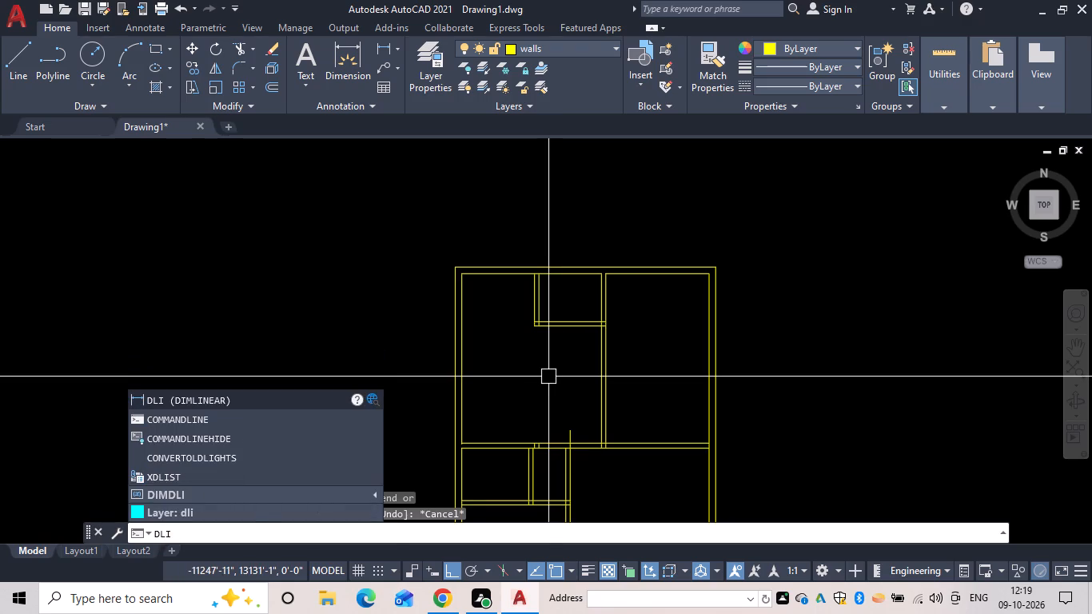
key("space")
scroll(594, 305, "up", 3)
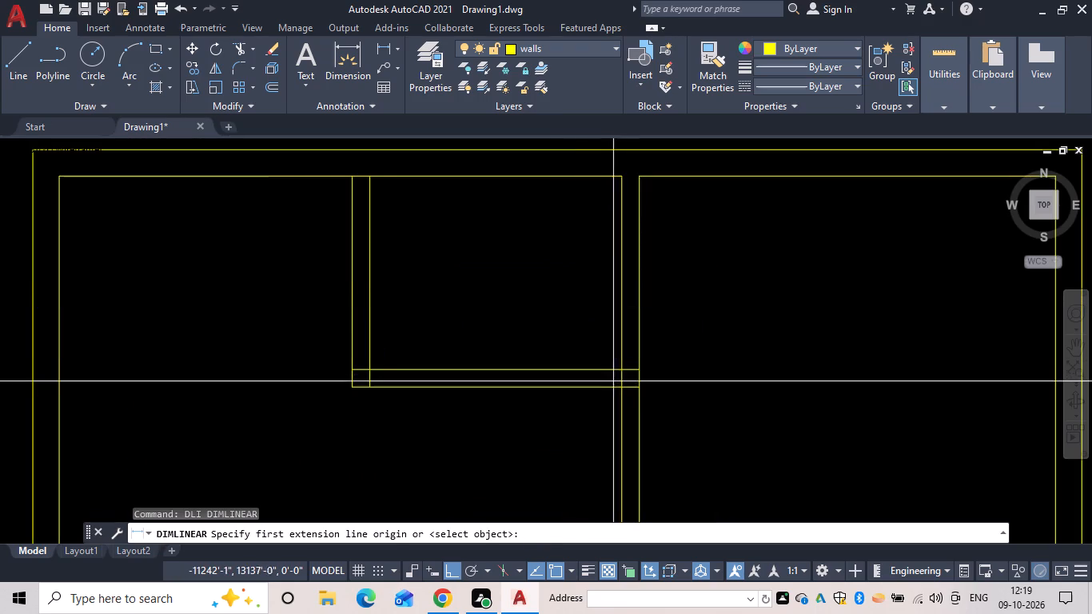
left_click_drag(604, 370, 604, 357)
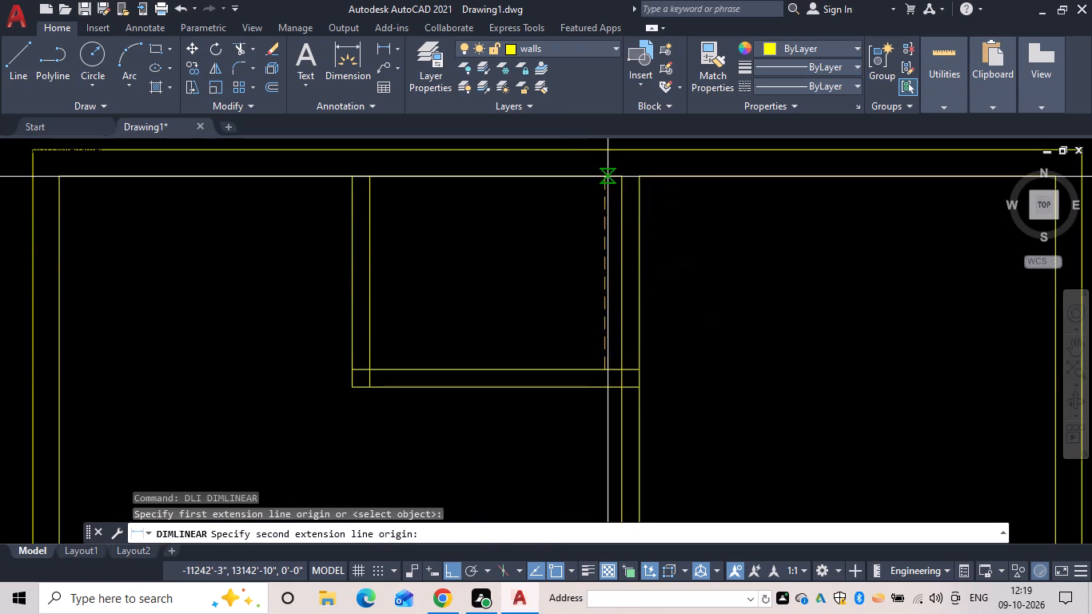
left_click(605, 174)
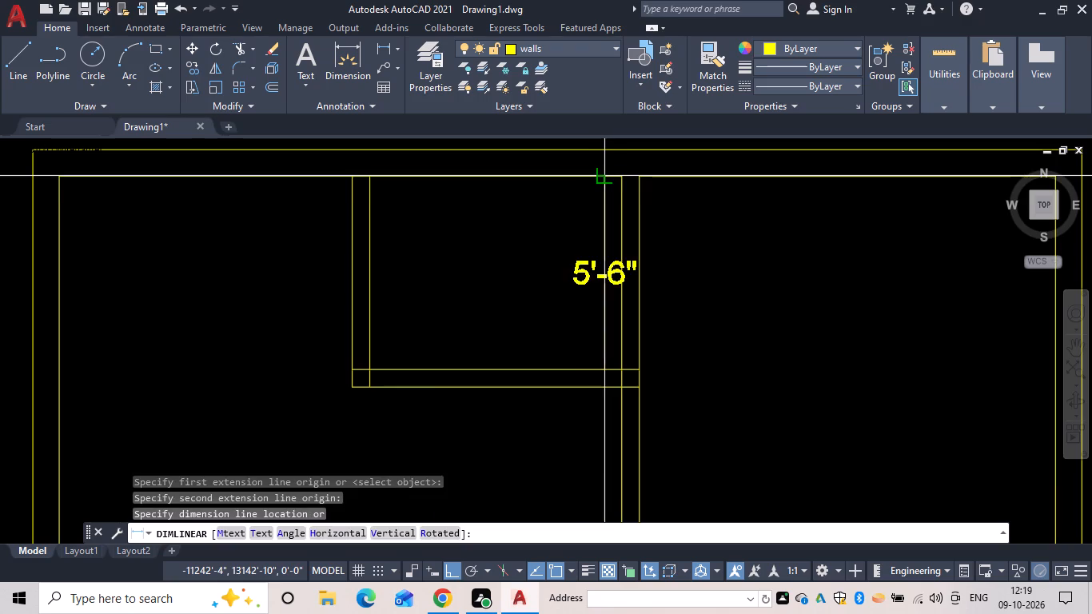
left_click(575, 203)
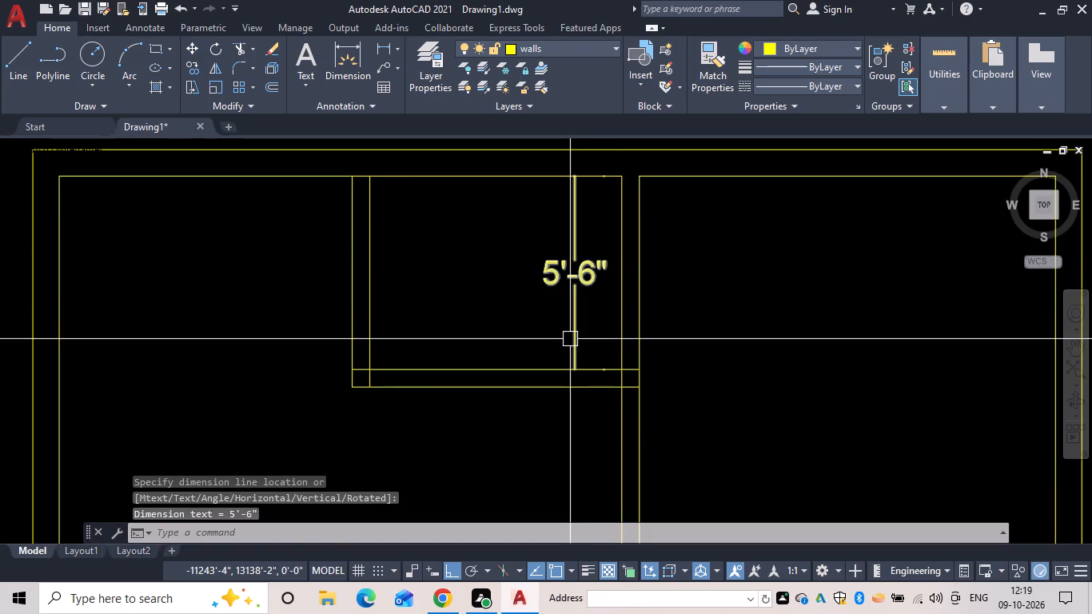
key("Escape")
left_click(578, 290)
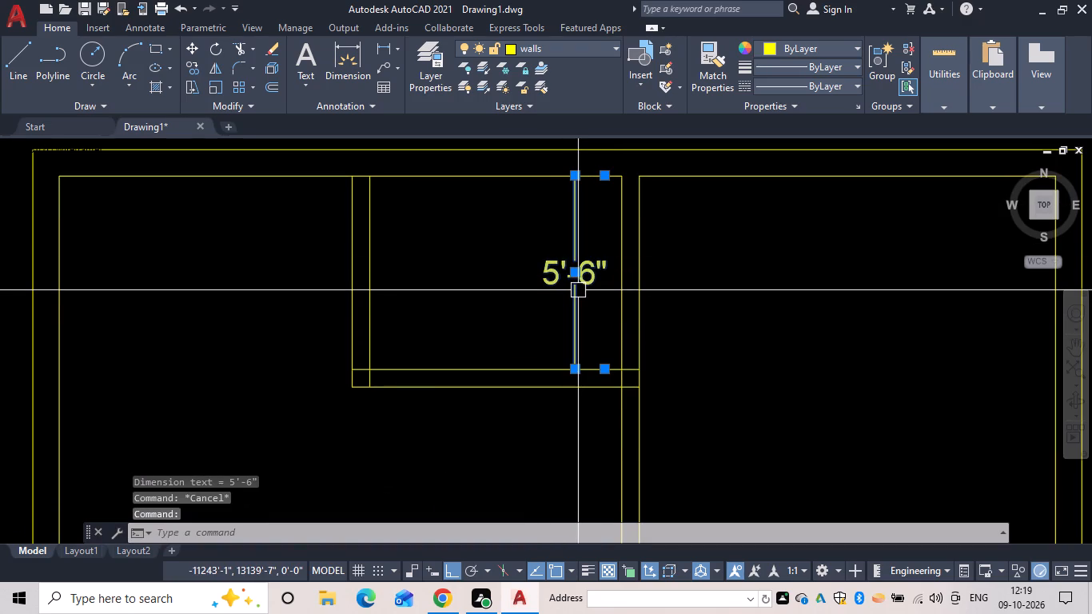
type("e")
key("space")
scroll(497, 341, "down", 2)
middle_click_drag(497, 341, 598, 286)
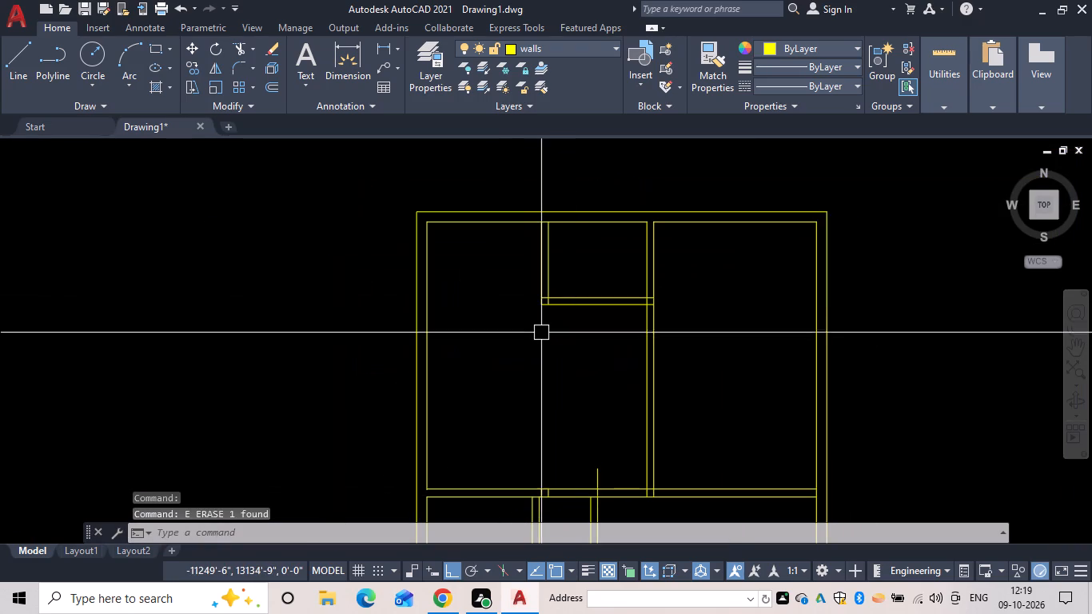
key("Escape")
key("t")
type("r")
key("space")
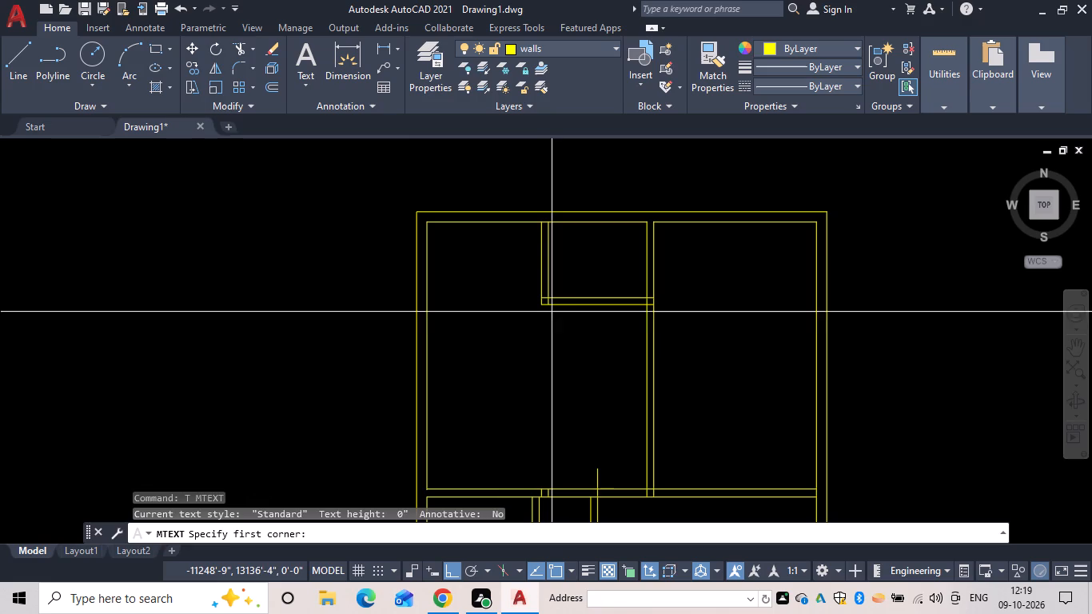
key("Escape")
Extend both lines of the upper horizontal partition leftward to the left exterior wall.
type("ex")
key("space")
left_click_drag(570, 326, 570, 279)
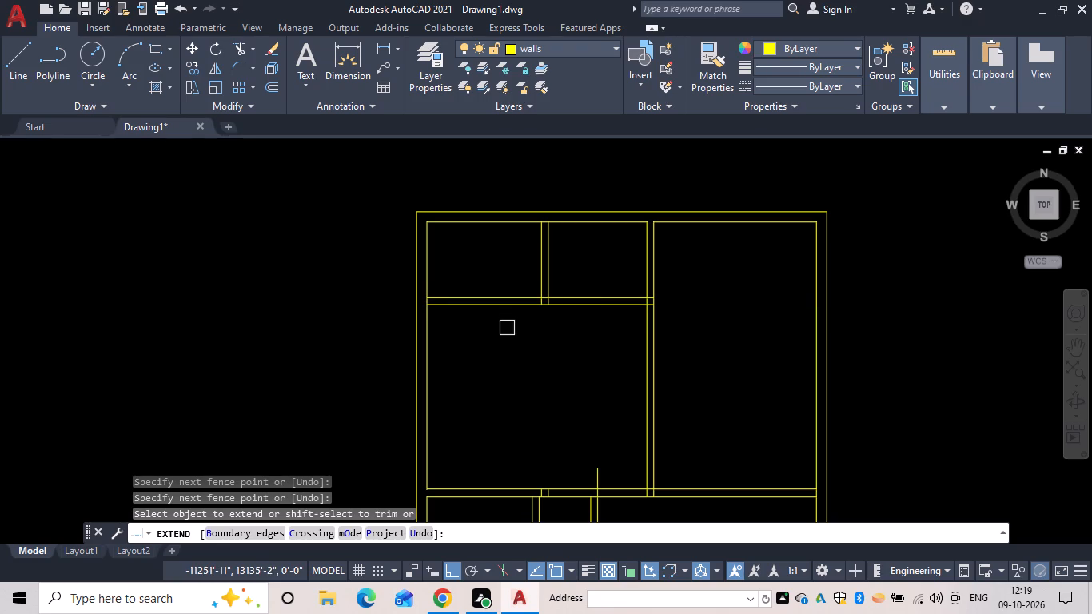
key("Escape")
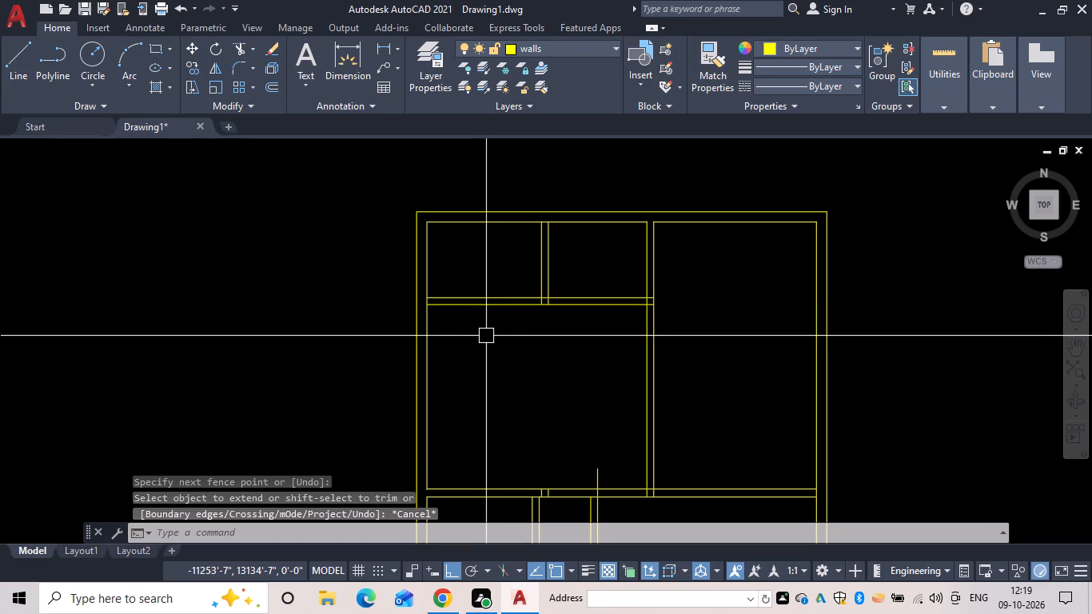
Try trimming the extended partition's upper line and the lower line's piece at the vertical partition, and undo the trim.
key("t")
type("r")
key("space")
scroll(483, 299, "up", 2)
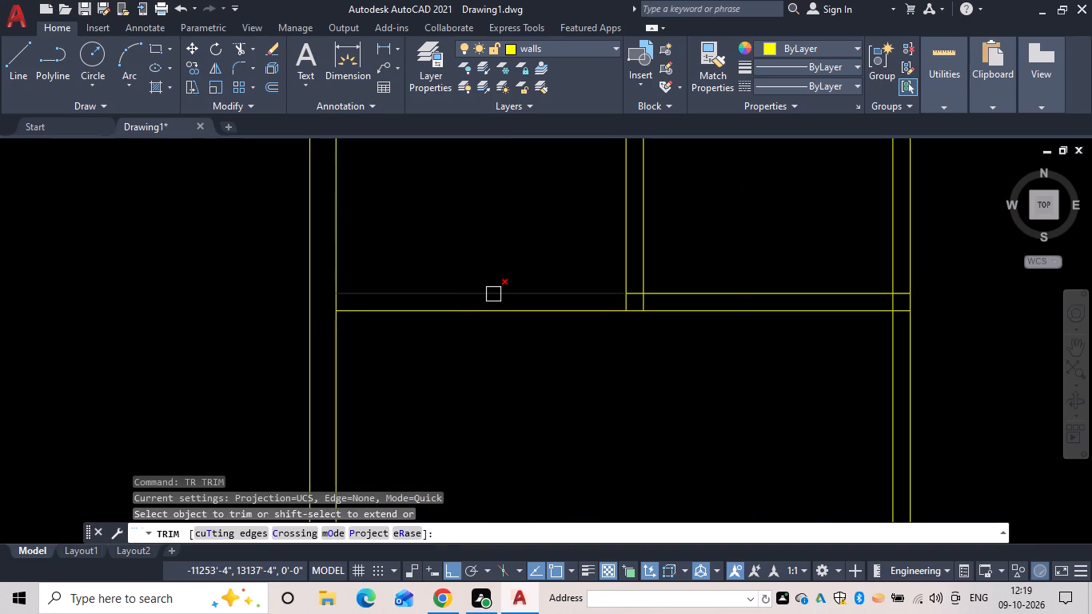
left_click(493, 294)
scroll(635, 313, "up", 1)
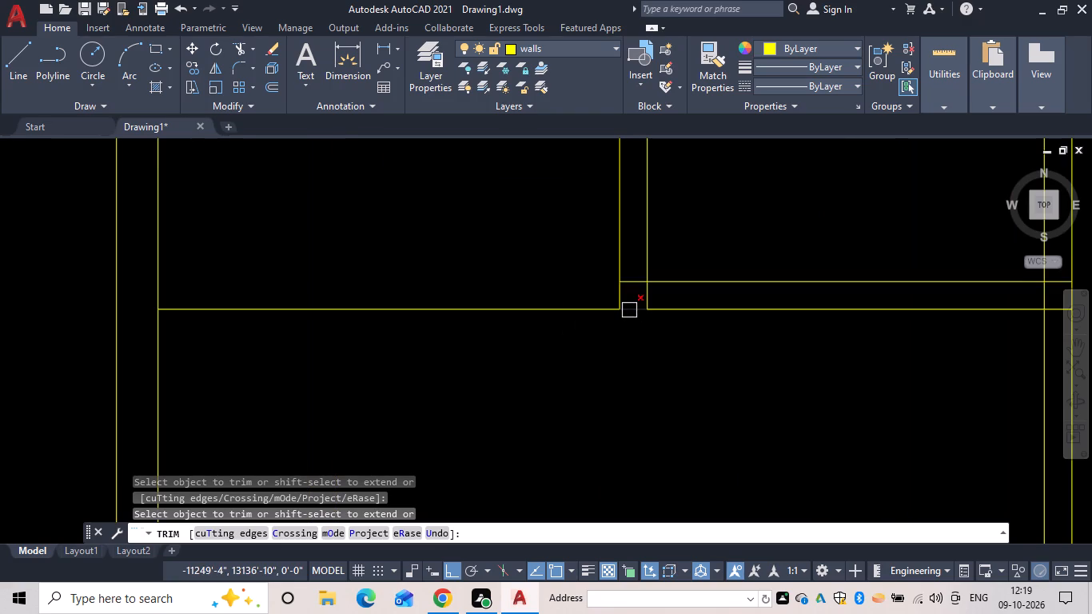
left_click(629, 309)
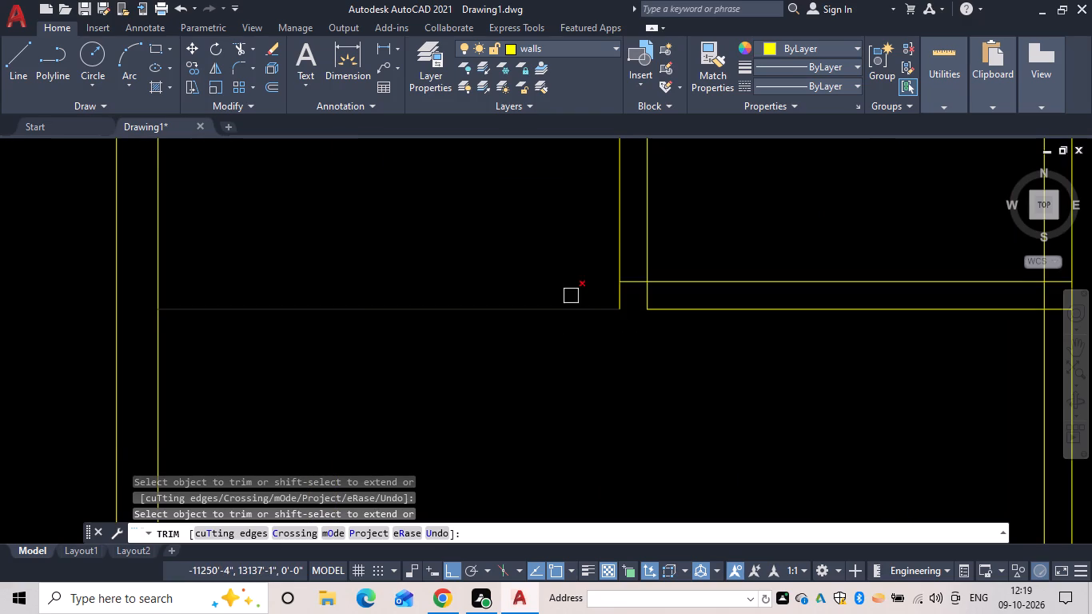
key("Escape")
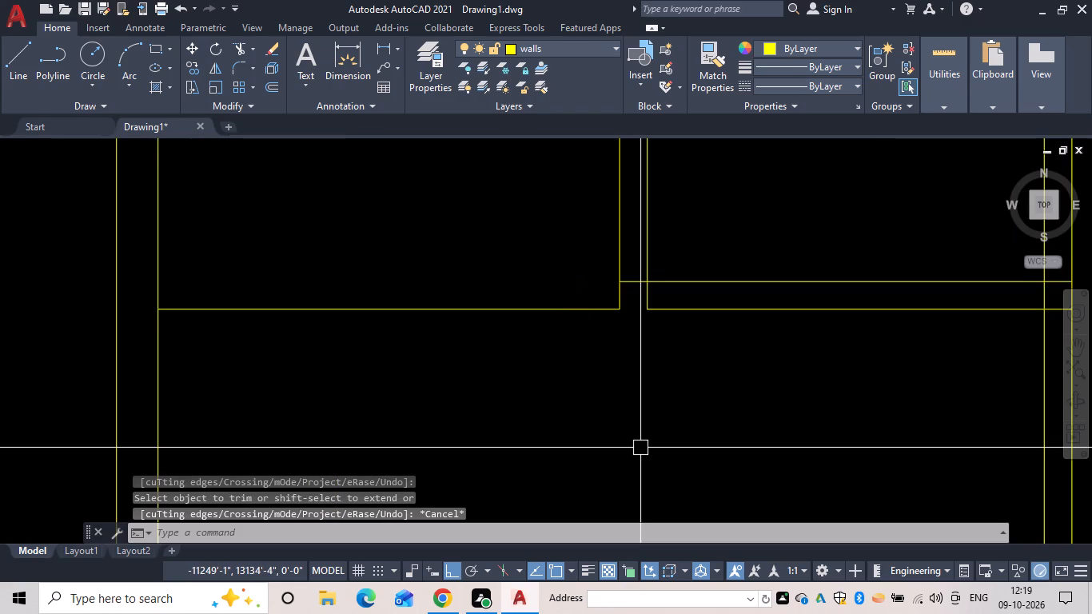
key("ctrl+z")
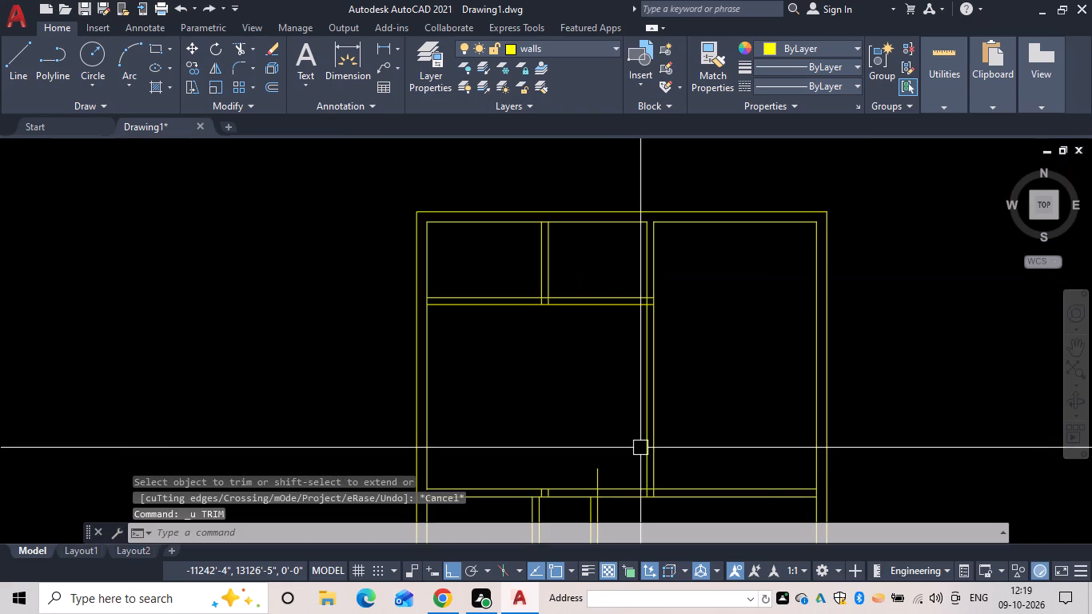
Trim away the extended partition's upper line between the left exterior wall and the short vertical partition.
key("Escape")
type("tr")
key("space")
scroll(524, 315, "up", 2)
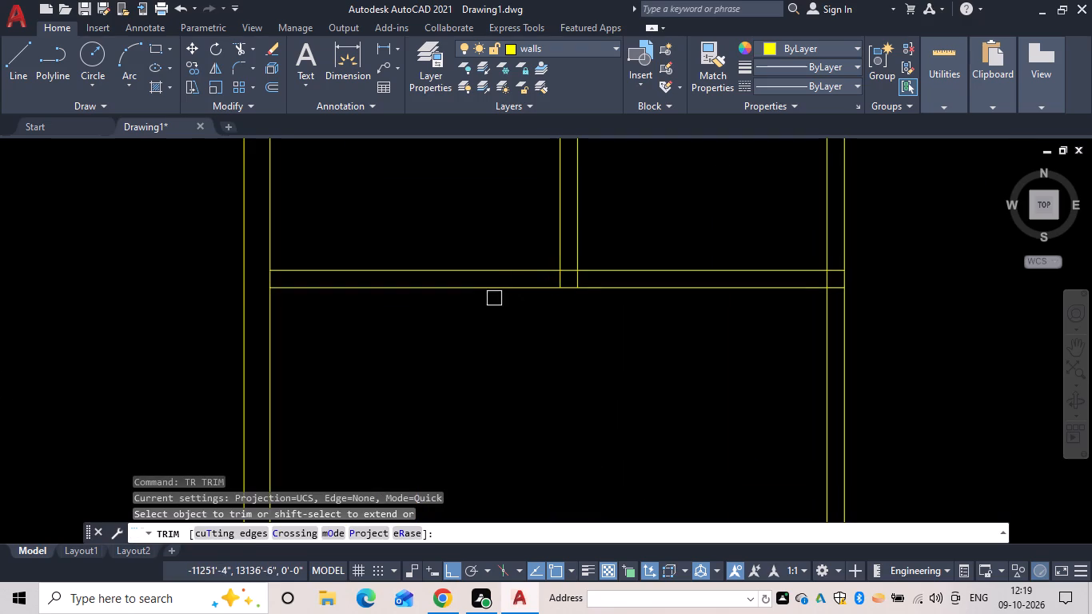
left_click(497, 273)
key("Escape")
Offset the horizontal partition's lower line 9" upward.
type("of 9")
key("space")
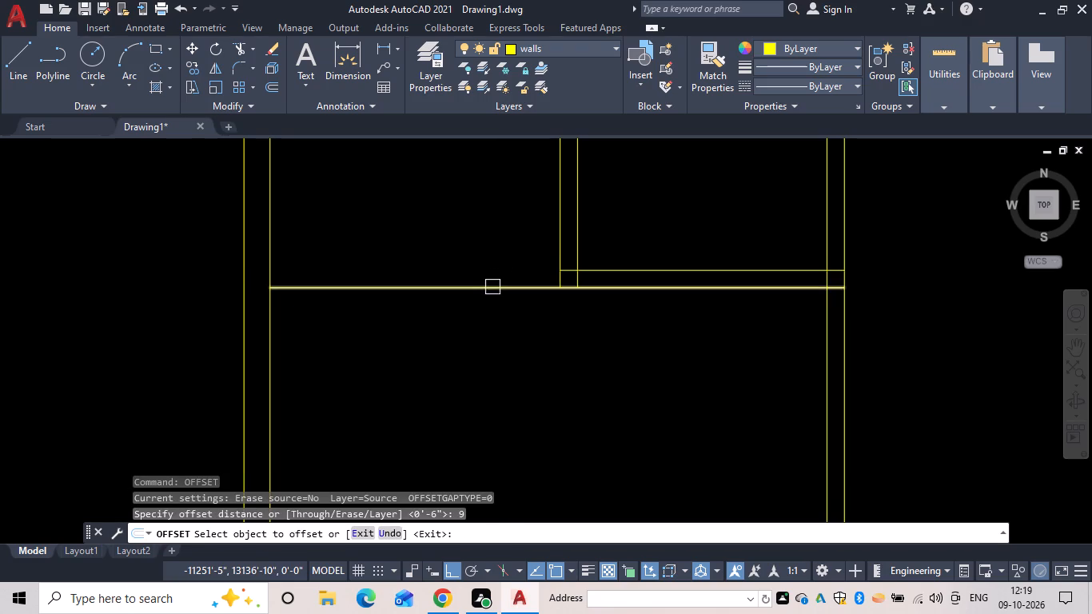
left_click_drag(492, 287, 482, 269)
left_click(458, 212)
key("Escape")
Trim the new offset line where it crosses the small upper room.
type("tr")
key("space")
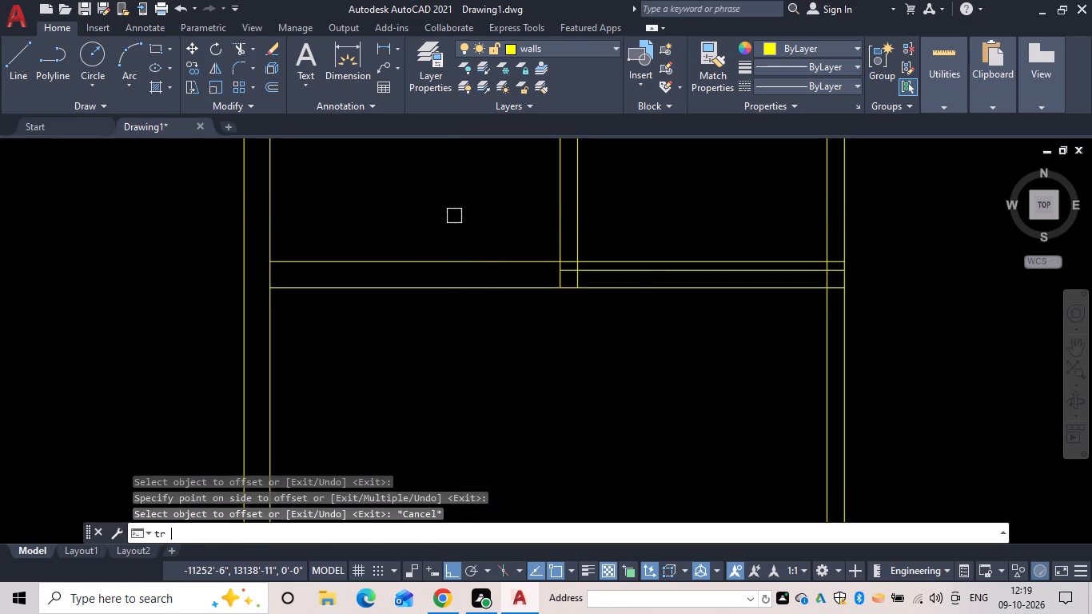
left_click(652, 258)
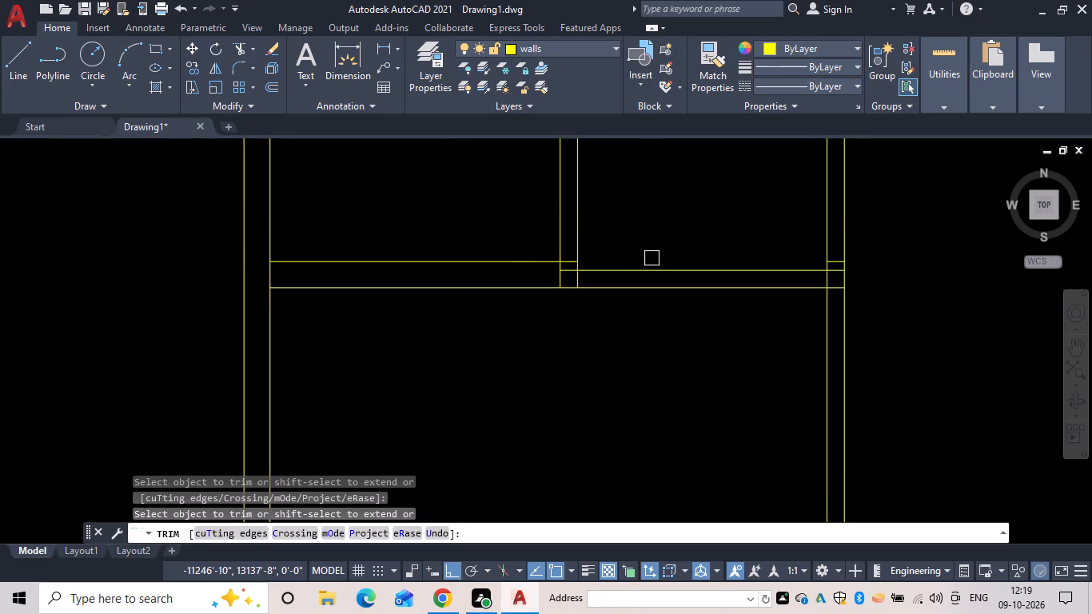
key("Escape")
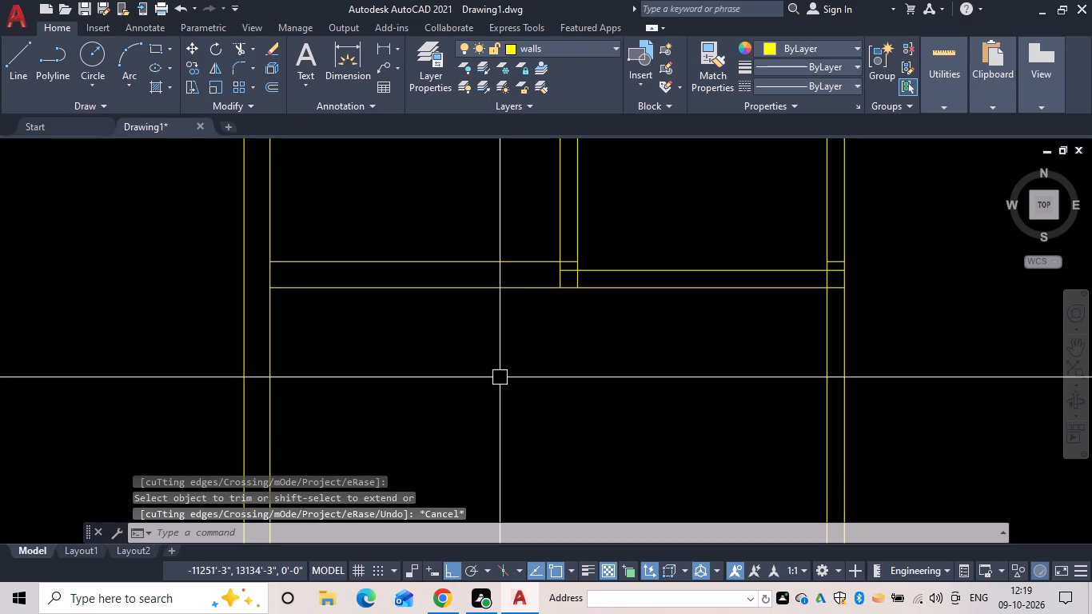
Draw a short vertical line across the 9" horizontal wall, near the left exterior wall, from its upper line past its lower line.
type("l")
key("space")
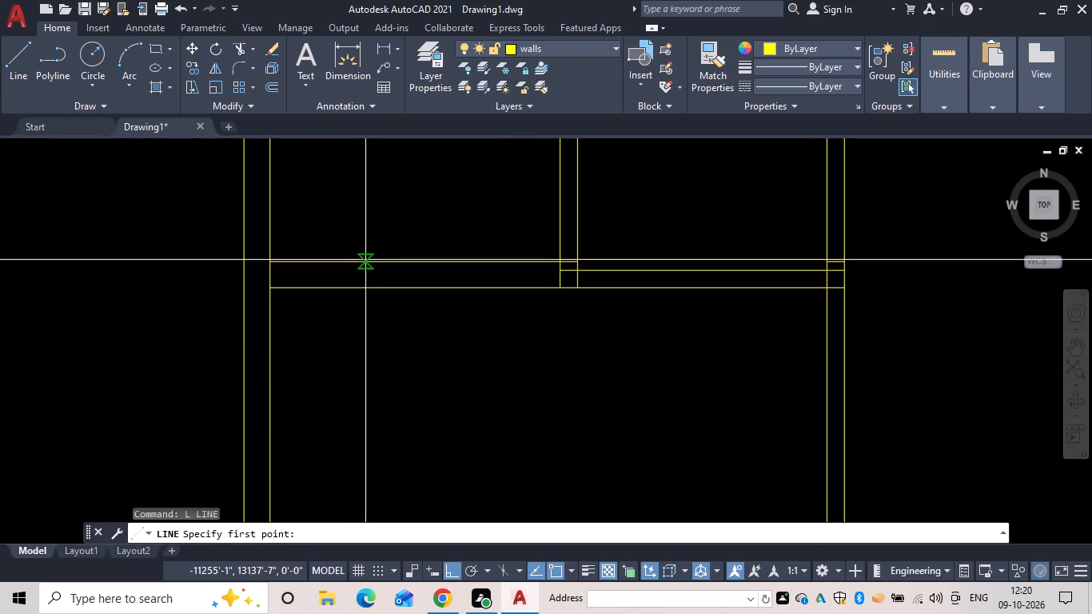
left_click_drag(365, 263, 357, 276)
left_click(366, 308)
key("Escape")
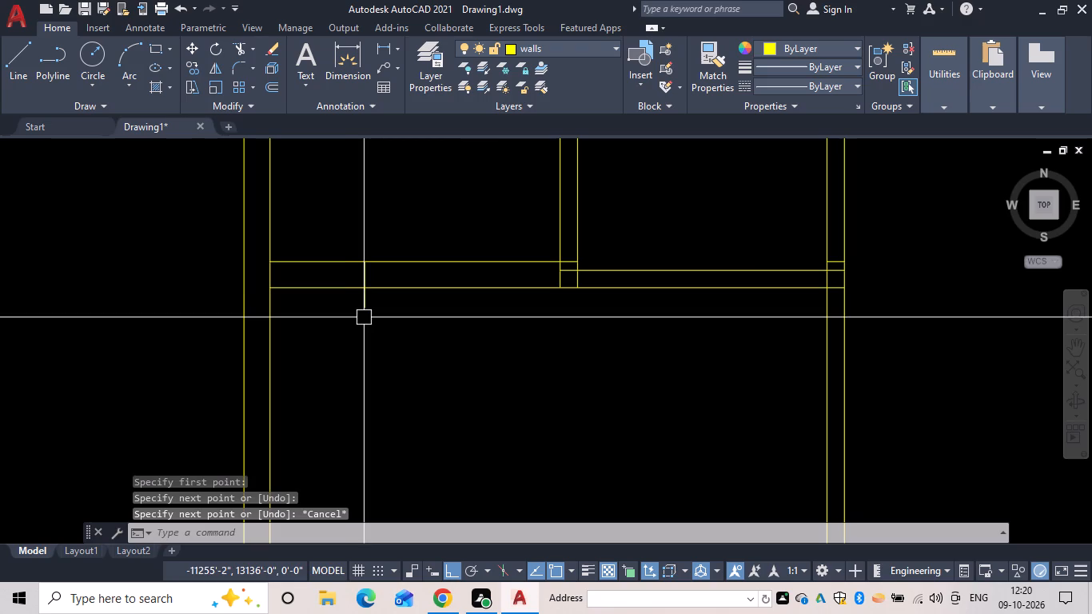
Trim the short line's overhang and both 9" wall lines between it and the vertical partition, leaving a wall stub.
key("t")
type("r")
key("space")
left_click(362, 301)
left_click_drag(389, 346, 454, 244)
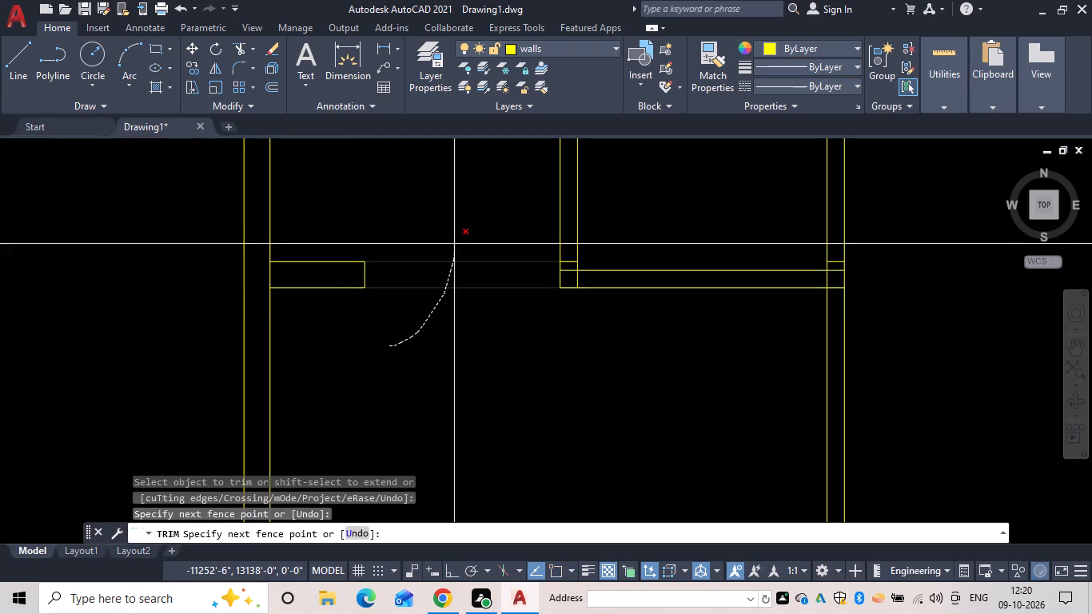
left_click_drag(454, 244, 454, 237)
scroll(447, 309, "down", 2)
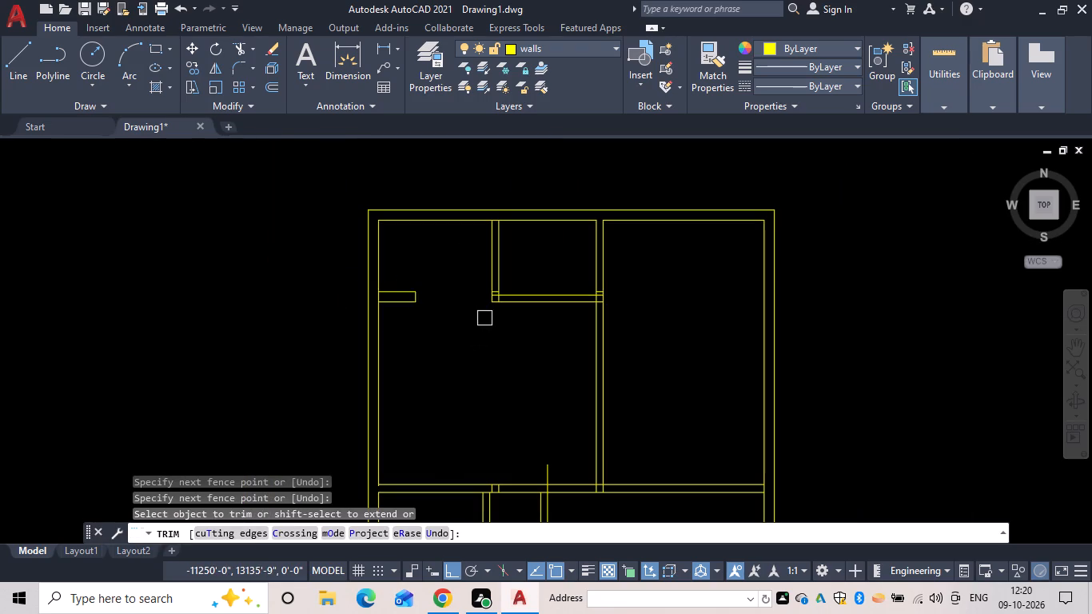
Trim the exterior wall's inner line where it closes the left wall stub and the top of the short vertical partition.
scroll(470, 309, "up", 1)
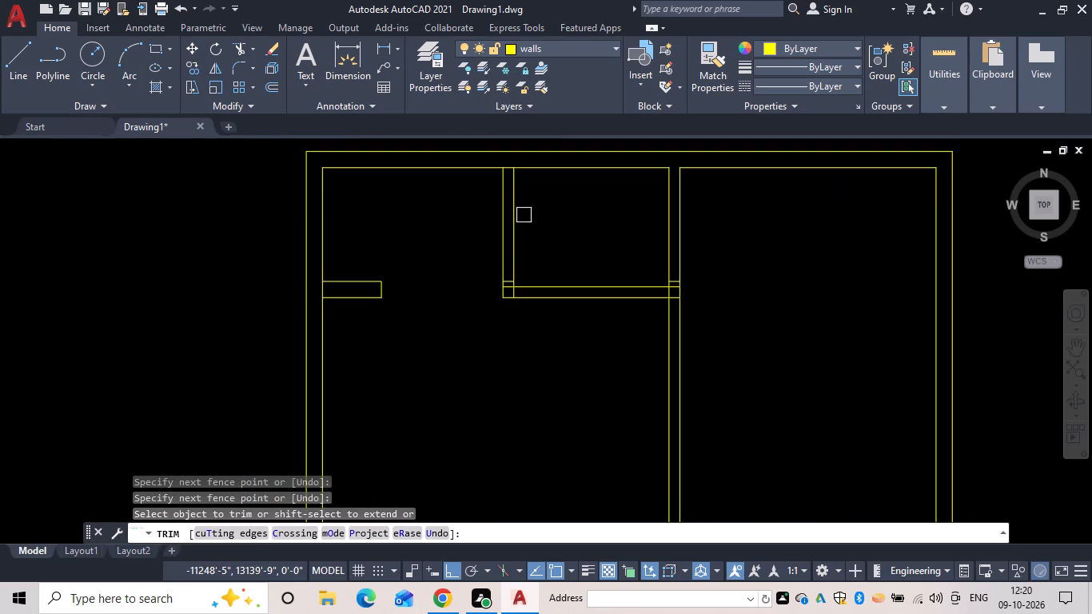
left_click(321, 290)
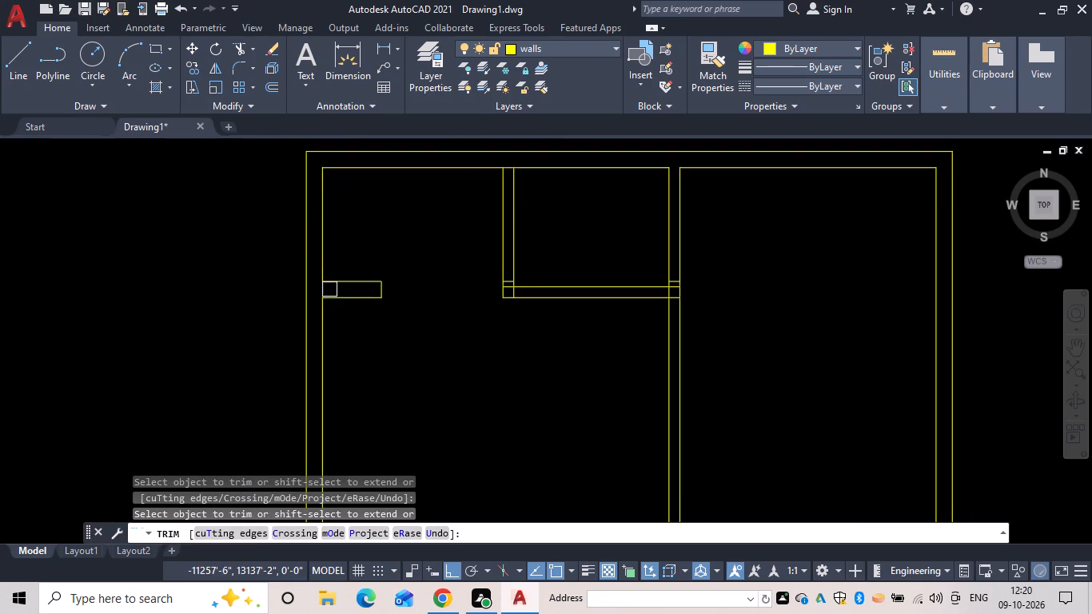
middle_click_drag(421, 281, 312, 354)
scroll(390, 243, "up", 2)
left_click(401, 240)
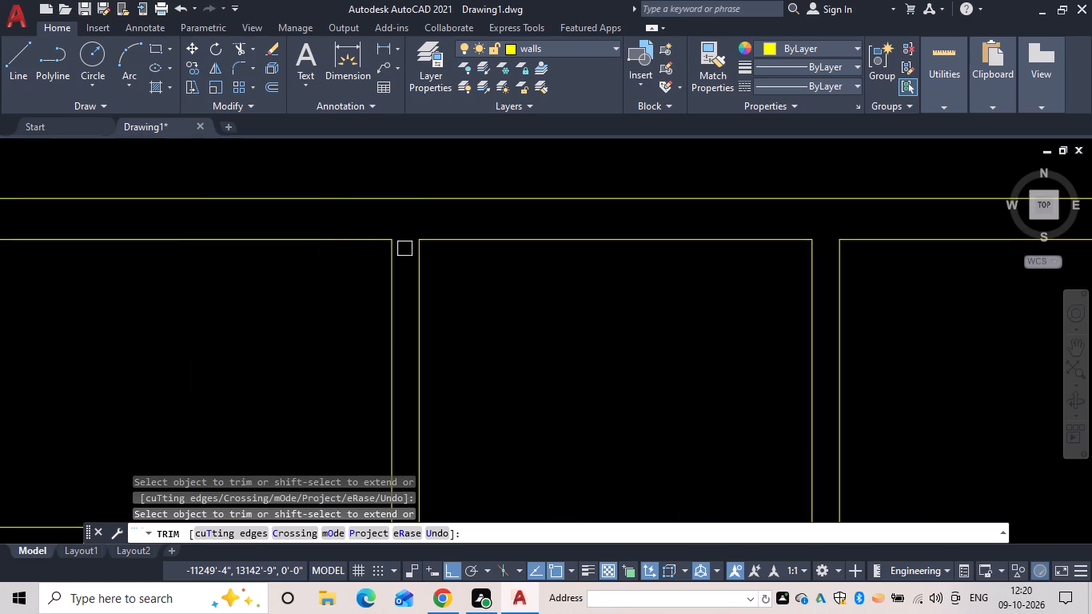
Trim the leftover crossing lines inside the partition junctions at the small upper room's two lower corners.
scroll(425, 285, "down", 2)
middle_click_drag(424, 285, 404, 217)
scroll(409, 327, "up", 4)
left_click_drag(336, 224, 339, 284)
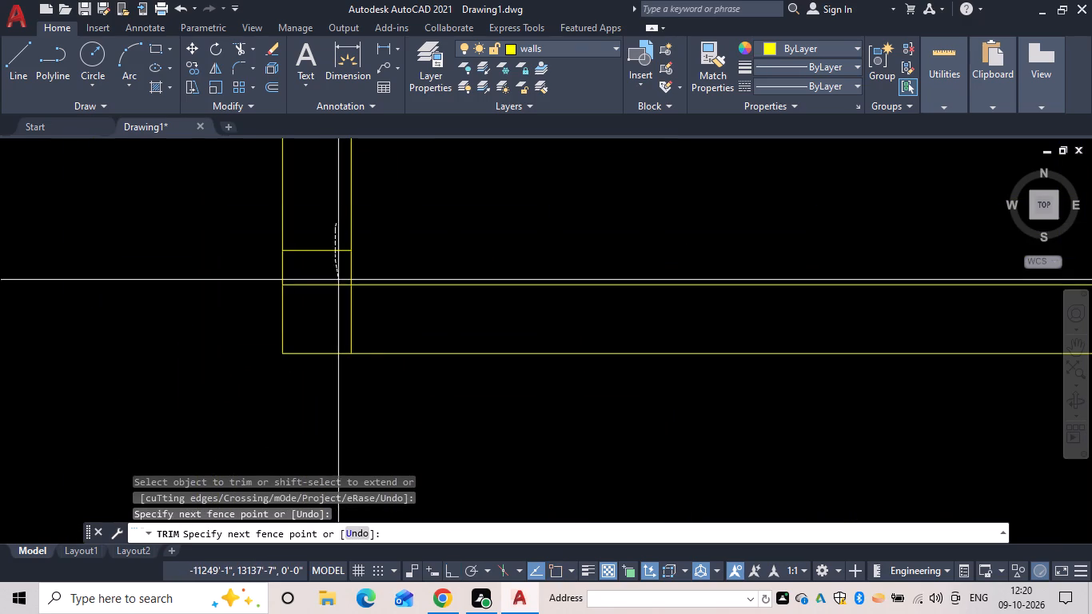
left_click_drag(339, 284, 384, 314)
scroll(384, 315, "down", 3)
middle_click_drag(384, 316, 143, 320)
scroll(374, 326, "up", 4)
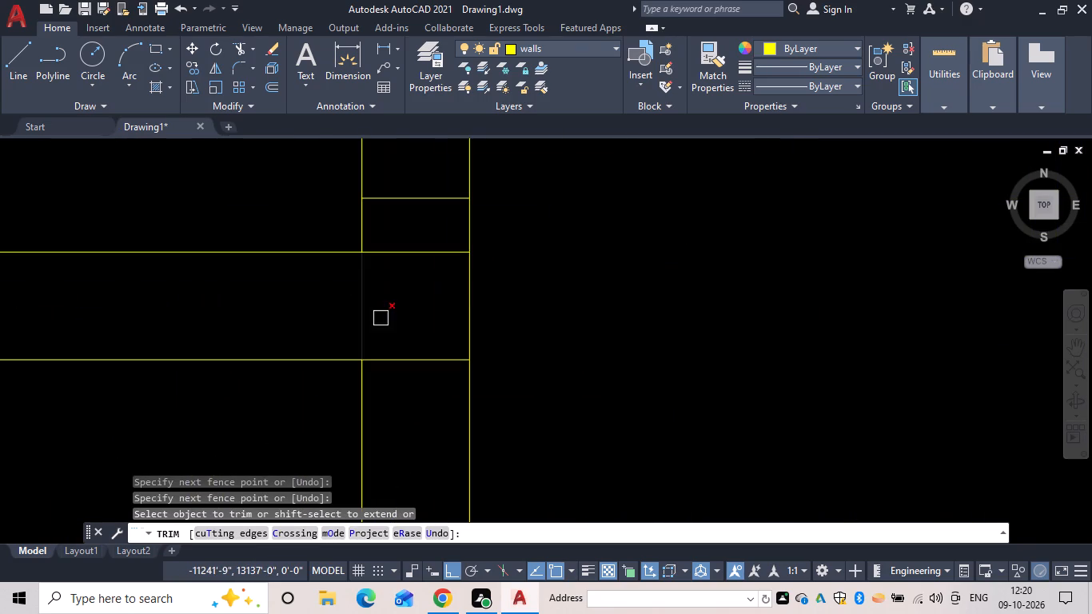
left_click_drag(307, 301, 416, 433)
scroll(415, 432, "down", 4)
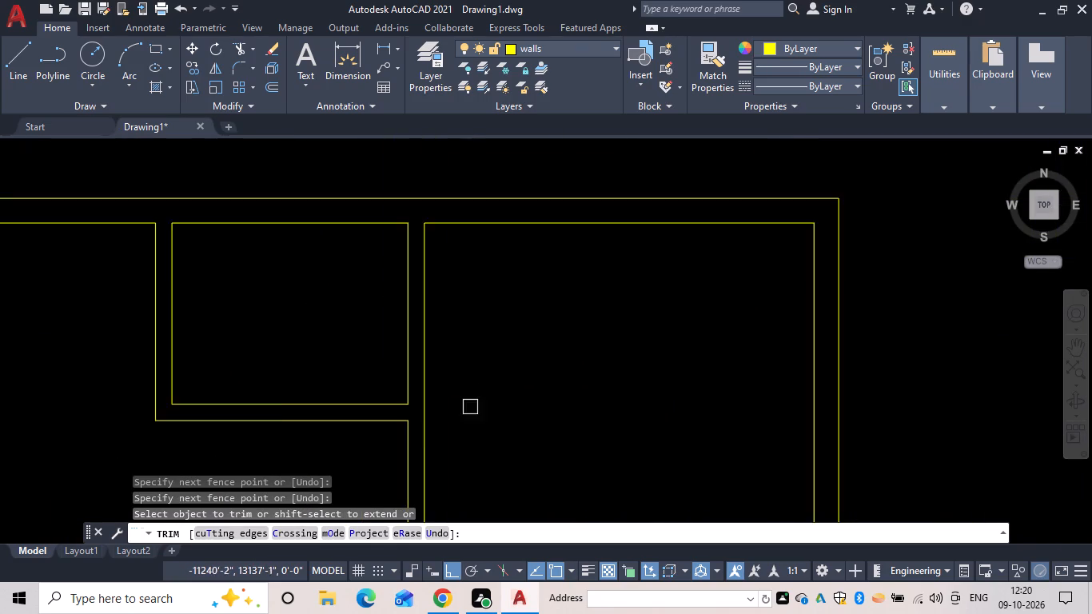
Trim the vertical line that overhangs above the upper line of the middle 9" horizontal wall.
scroll(487, 393, "down", 1)
middle_click_drag(487, 393, 491, 407)
scroll(696, 376, "down", 1)
middle_click_drag(695, 374, 638, 246)
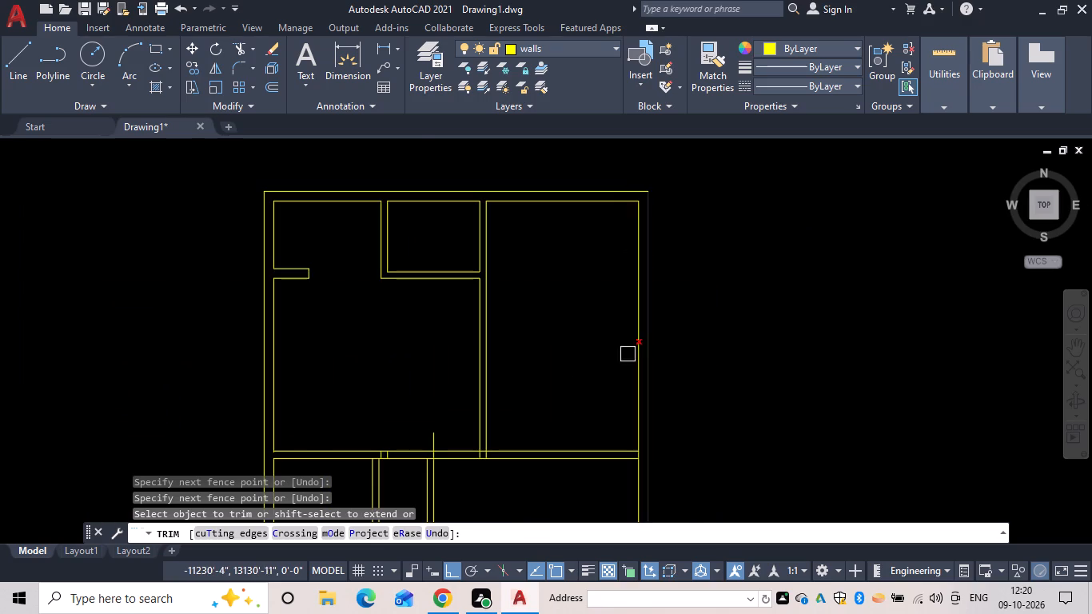
middle_click_drag(581, 403, 620, 298)
scroll(492, 349, "up", 2)
left_click(437, 316)
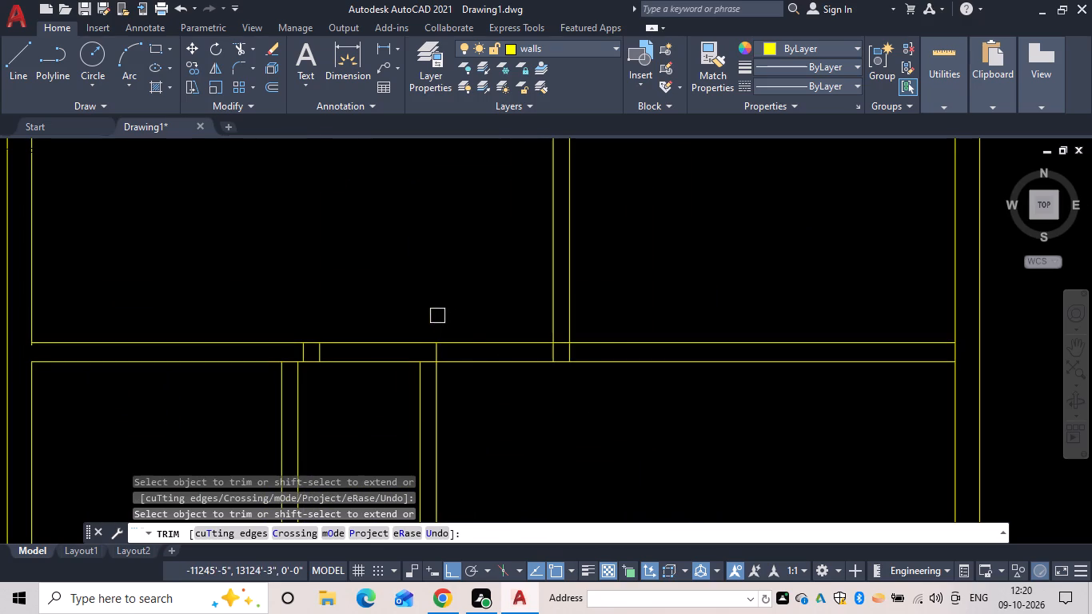
Trim the crossing lines inside the junction where the upper vertical partition meets the middle 9" horizontal wall.
scroll(596, 355, "up", 4)
left_click_drag(592, 344, 321, 321)
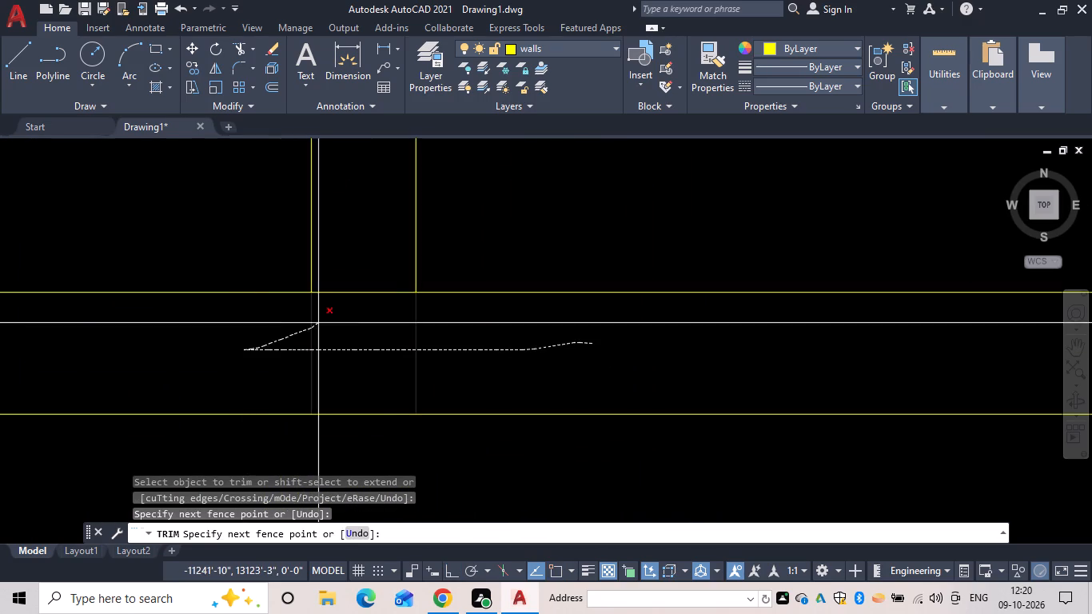
left_click_drag(321, 321, 353, 257)
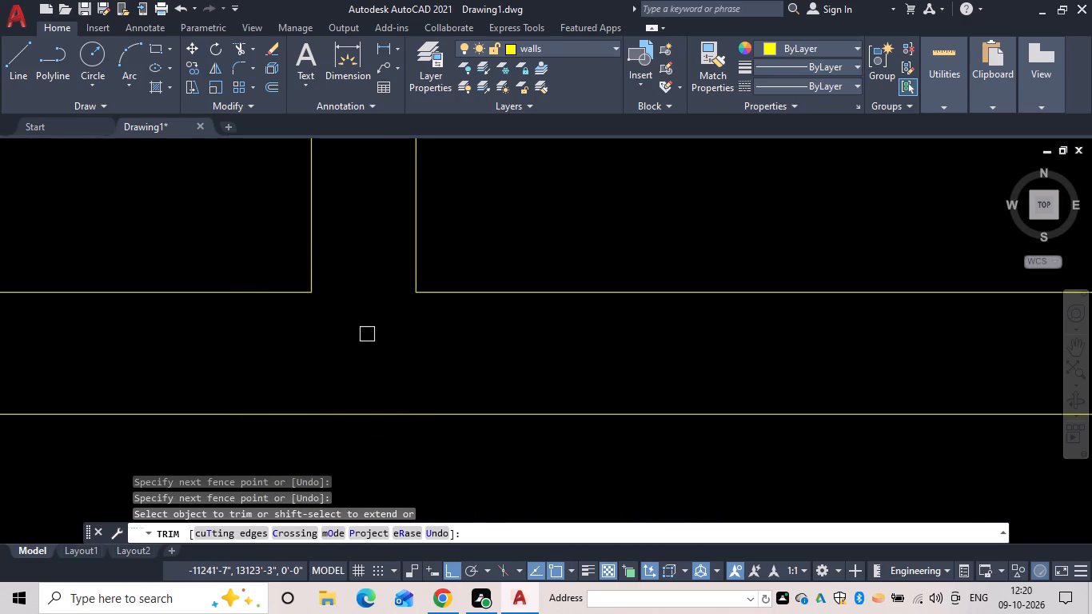
Trim the leftover lines where the lower long vertical partition meets the underside of the middle 9" wall.
scroll(351, 345, "down", 3)
middle_click_drag(349, 345, 535, 309)
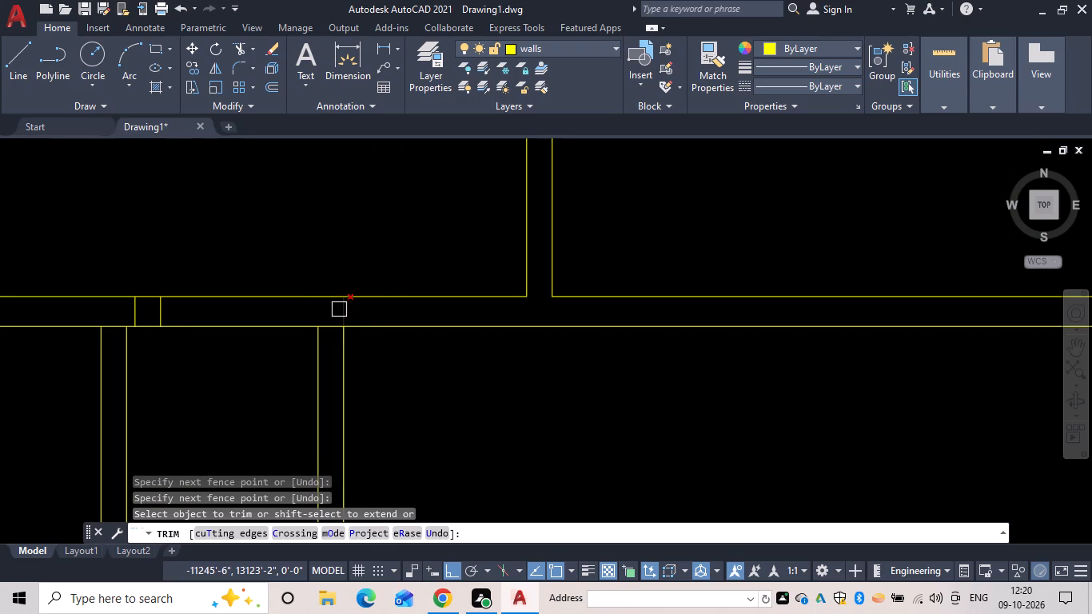
left_click(345, 316)
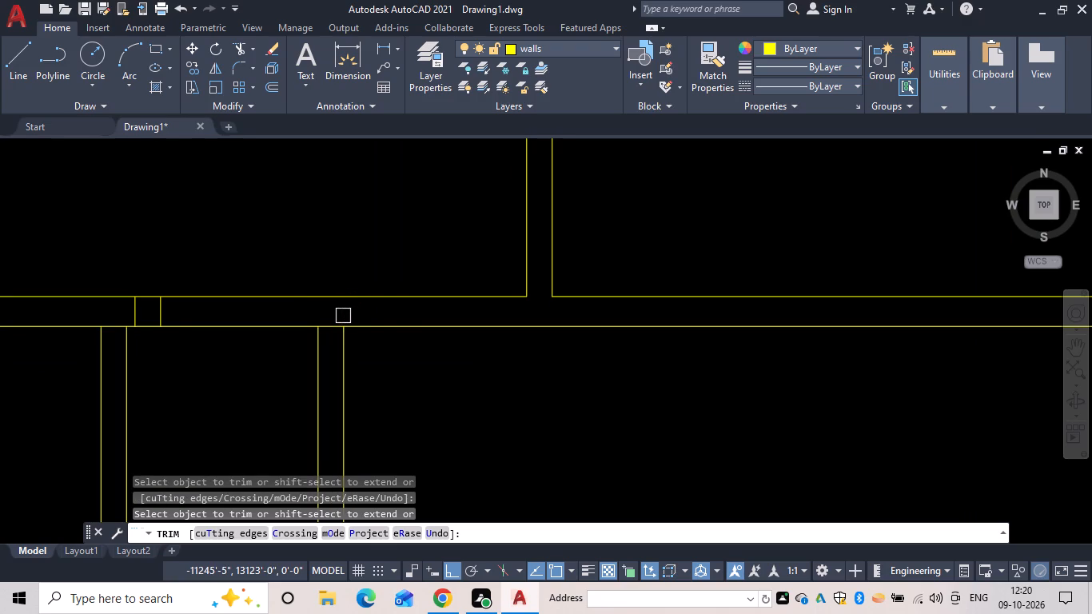
left_click(334, 321)
Trim the crossing lines where the partition below the two small rooms meets the long vertical partition.
scroll(344, 336, "down", 3)
middle_click_drag(369, 356, 407, 341)
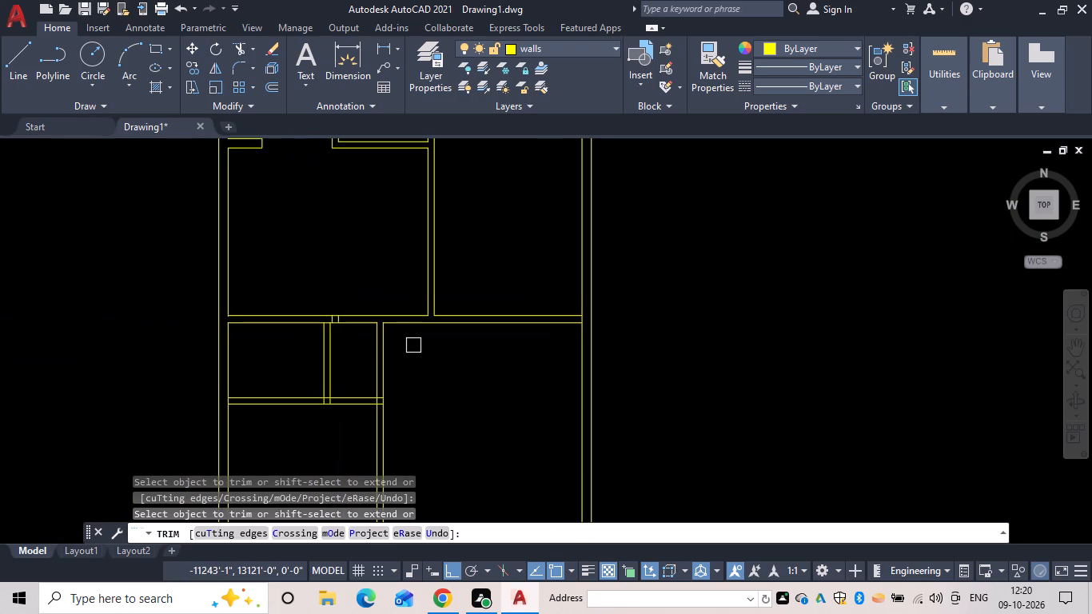
middle_click_drag(424, 411, 424, 410)
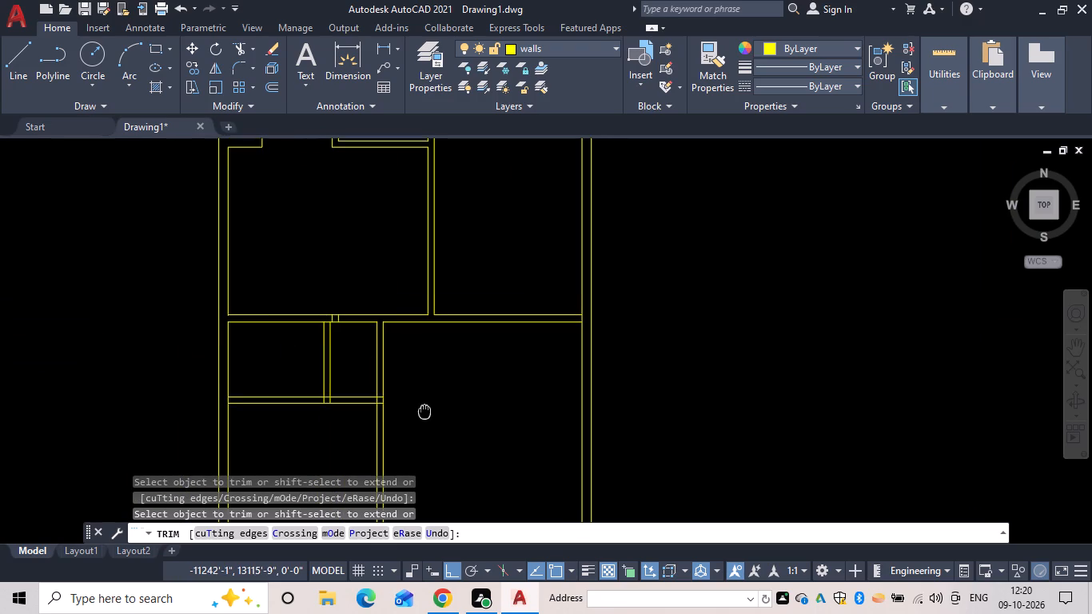
middle_click_drag(424, 410, 442, 360)
scroll(379, 355, "up", 4)
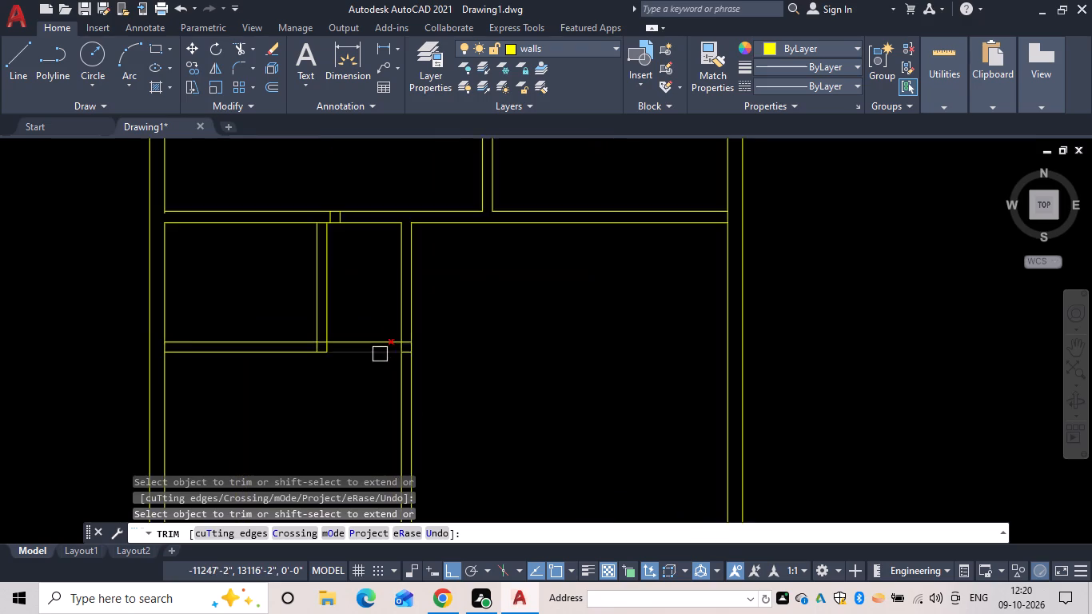
left_click_drag(411, 344, 480, 401)
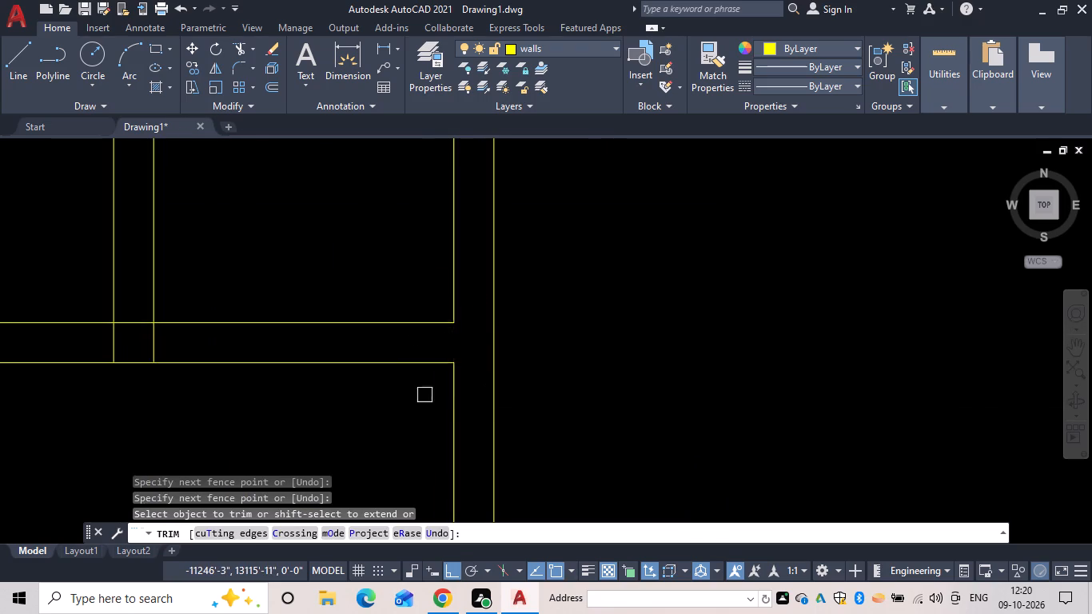
Trim the crossing lines where the partition between the two small rooms meets the partition below them.
scroll(424, 395, "down", 2)
middle_click_drag(421, 395, 565, 357)
scroll(455, 329, "up", 3)
left_click_drag(356, 357, 457, 364)
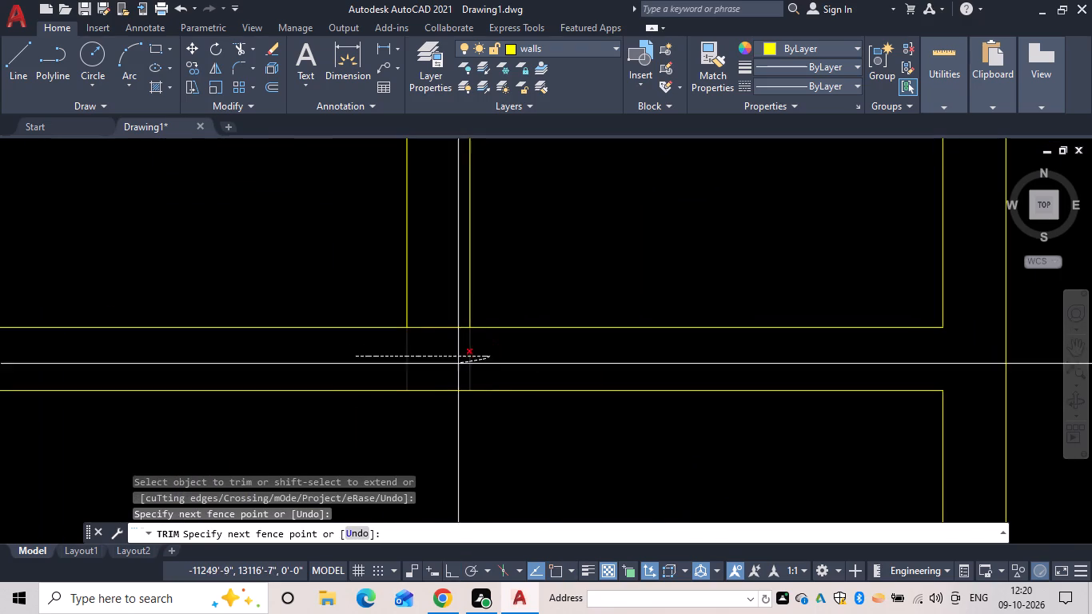
left_click_drag(457, 364, 444, 286)
Trim the closing line above the partition between the two small rooms and the two short vertical lines inside the 9" wall.
scroll(442, 293, "down", 2)
middle_click_drag(444, 307, 437, 487)
middle_click_drag(434, 203, 441, 229)
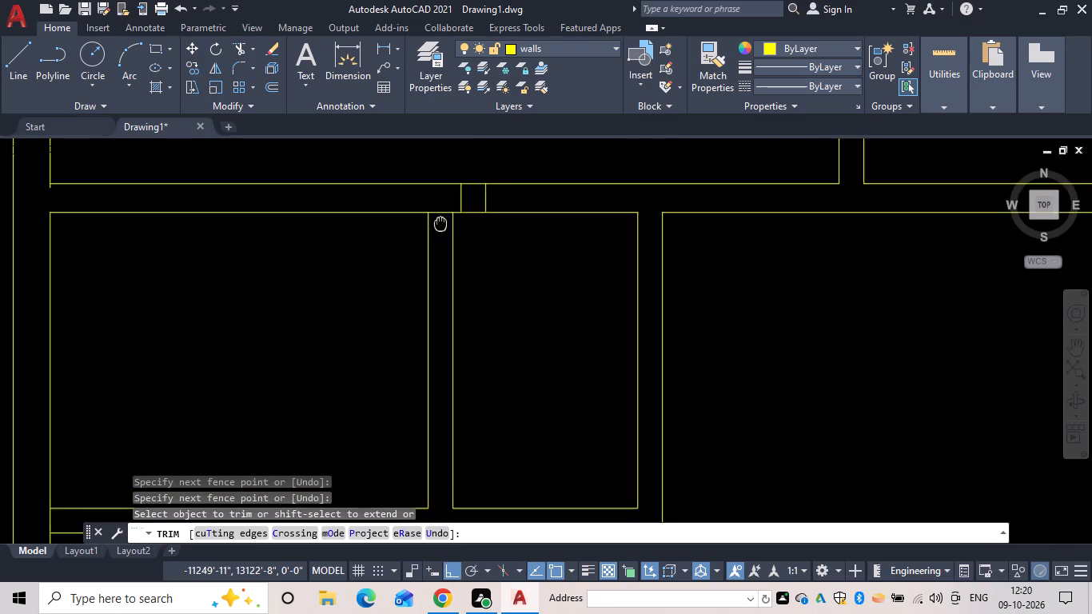
middle_click_drag(441, 229, 426, 349)
scroll(426, 349, "up", 3)
left_click_drag(426, 349, 690, 283)
scroll(602, 313, "down", 4)
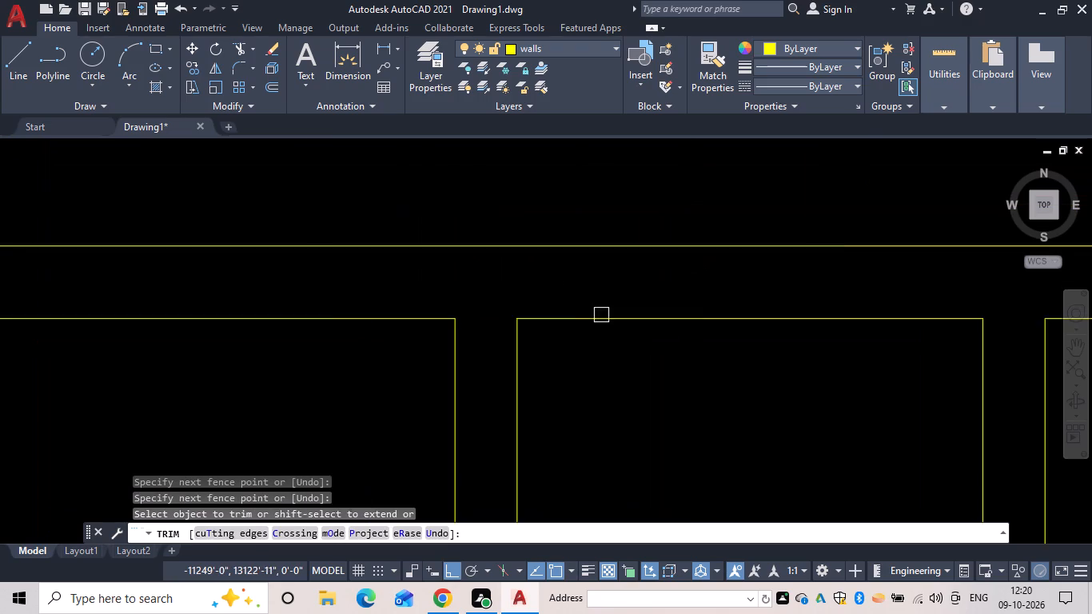
Trim the left exterior wall's inner line at its junctions with the middle 9" wall and the partition below the small rooms.
middle_click_drag(578, 375, 548, 317)
scroll(578, 375, "down", 1)
scroll(387, 269, "up", 8)
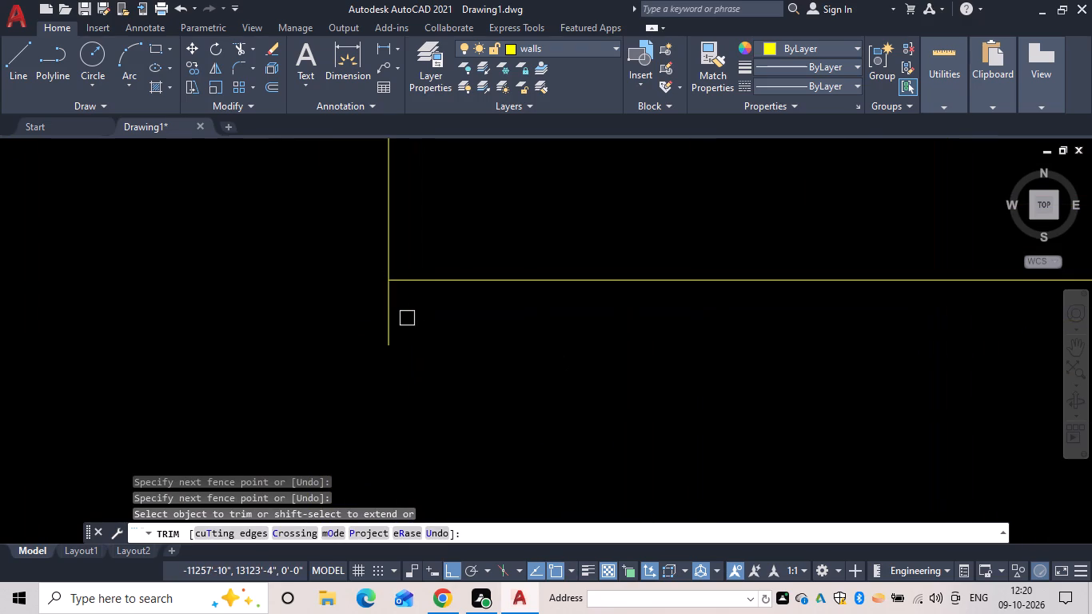
left_click(393, 318)
scroll(402, 335, "down", 9)
middle_click_drag(443, 409, 444, 265)
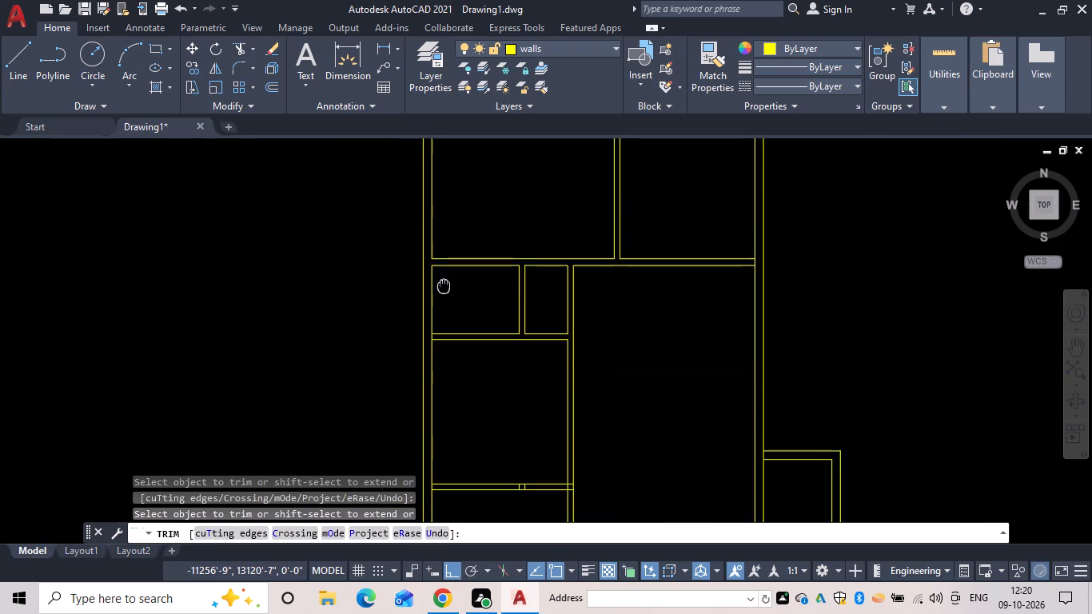
scroll(433, 319, "up", 5)
left_click(397, 256)
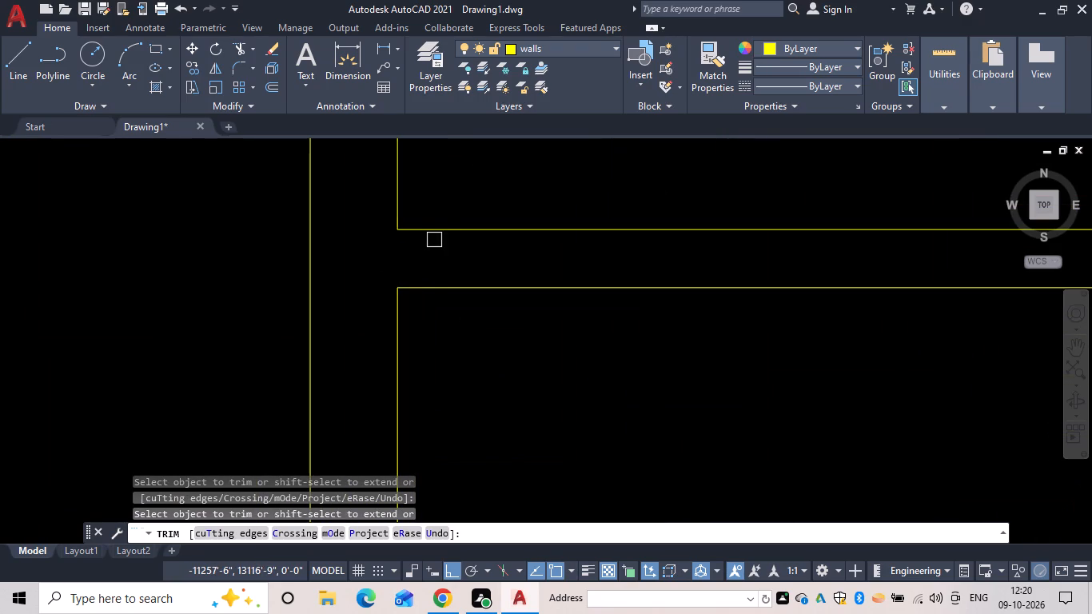
Trim the left exterior wall's inner line where it crosses the next horizontal partition, above the narrow room.
scroll(520, 337, "down", 3)
middle_click_drag(523, 341, 263, 285)
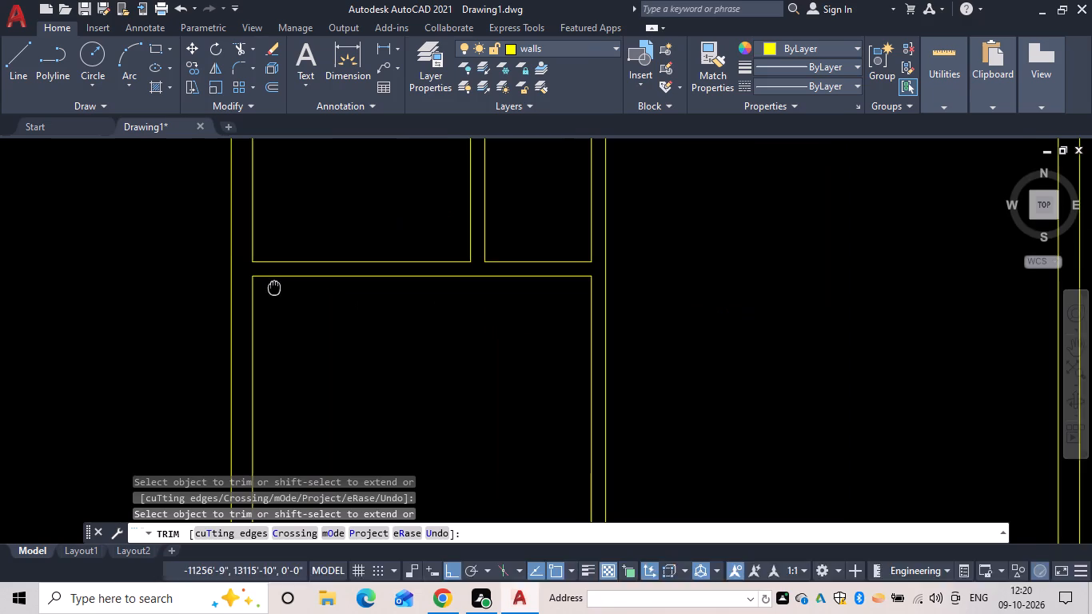
middle_click_drag(263, 285, 260, 285)
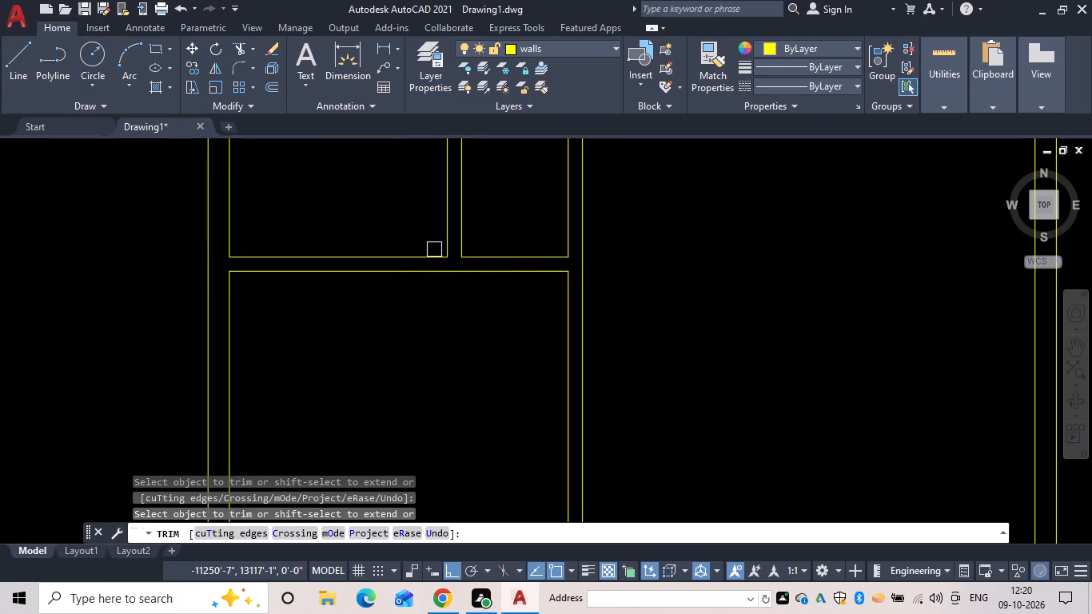
scroll(496, 371, "down", 1)
middle_click_drag(493, 371, 489, 369)
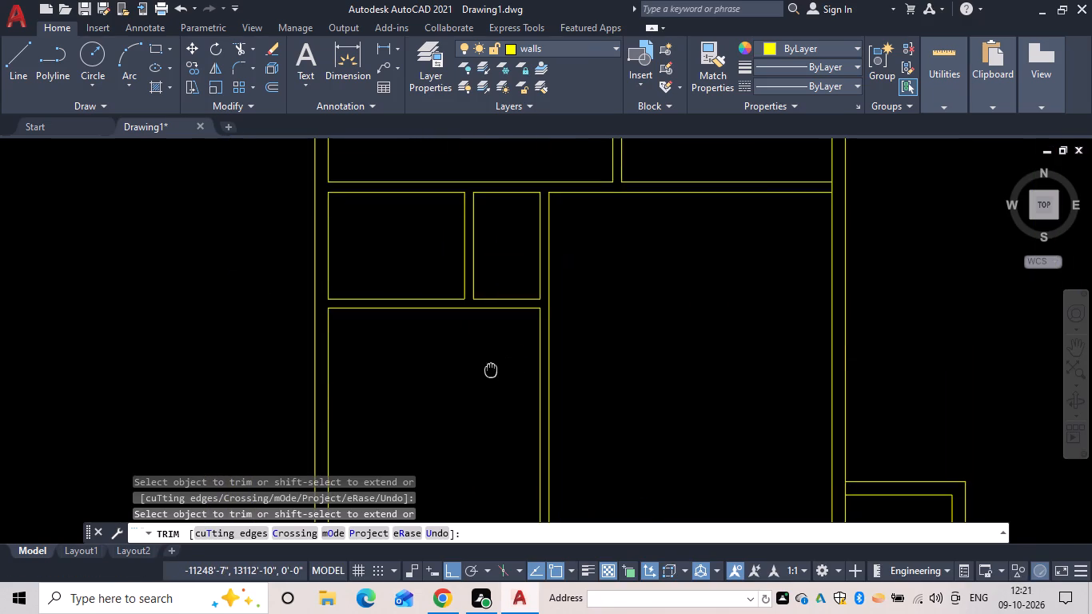
middle_click_drag(489, 369, 492, 213)
middle_click_drag(507, 390, 496, 305)
scroll(496, 305, "down", 1)
scroll(365, 297, "up", 3)
scroll(448, 315, "up", 2)
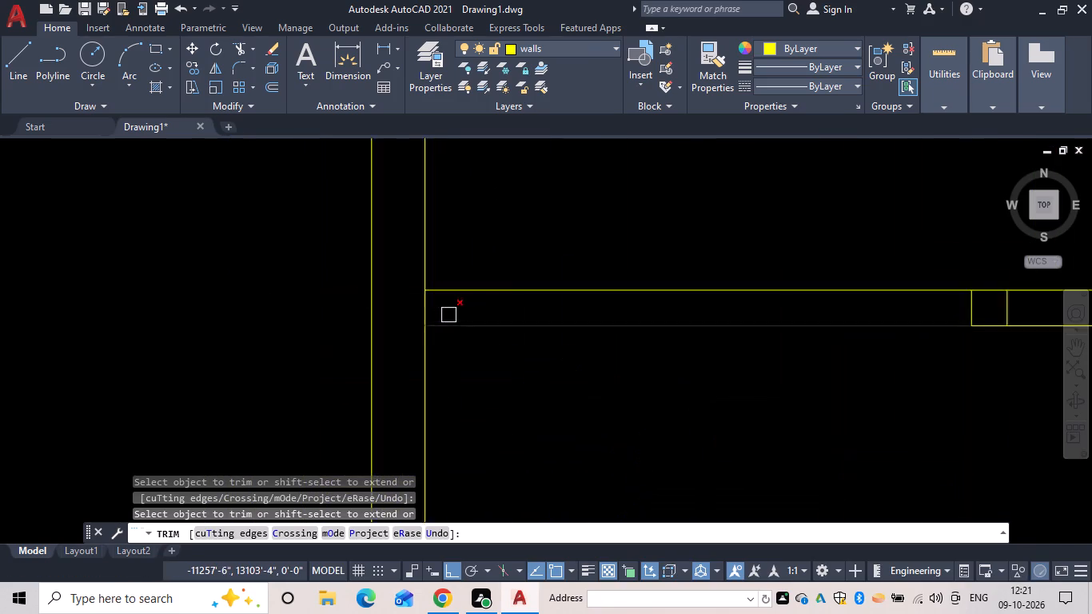
scroll(448, 313, "up", 2)
left_click_drag(444, 301, 321, 301)
Trim the two short vertical lines inside the partition above the narrow room and the crossing lines at its junction with the long vertical partition.
scroll(386, 303, "down", 2)
middle_click_drag(384, 303, 0, 304)
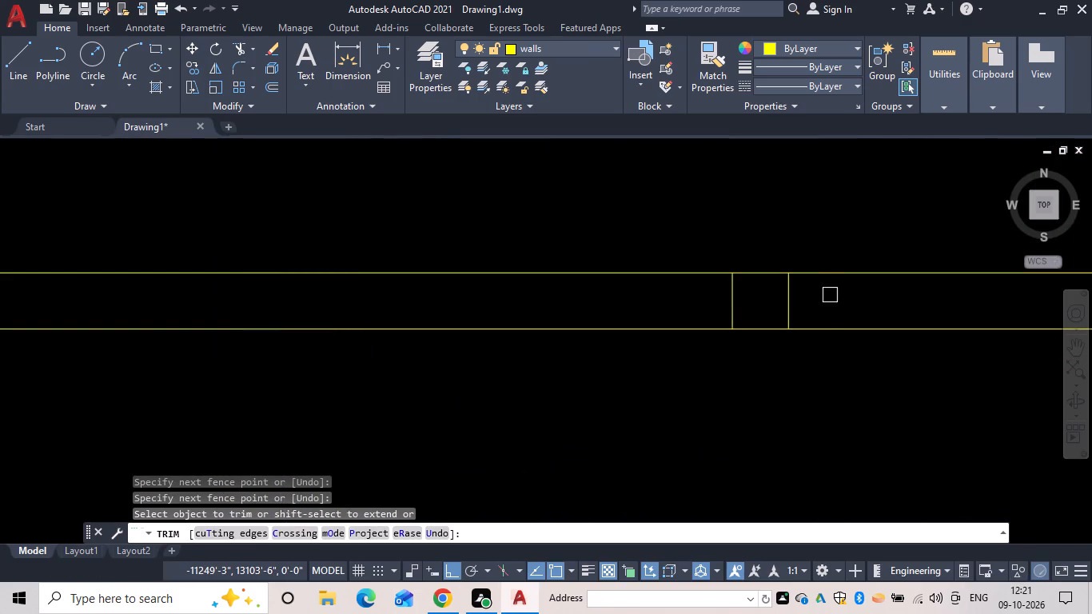
left_click_drag(830, 295, 672, 296)
middle_click_drag(754, 296, 0, 300)
left_click_drag(337, 299, 383, 300)
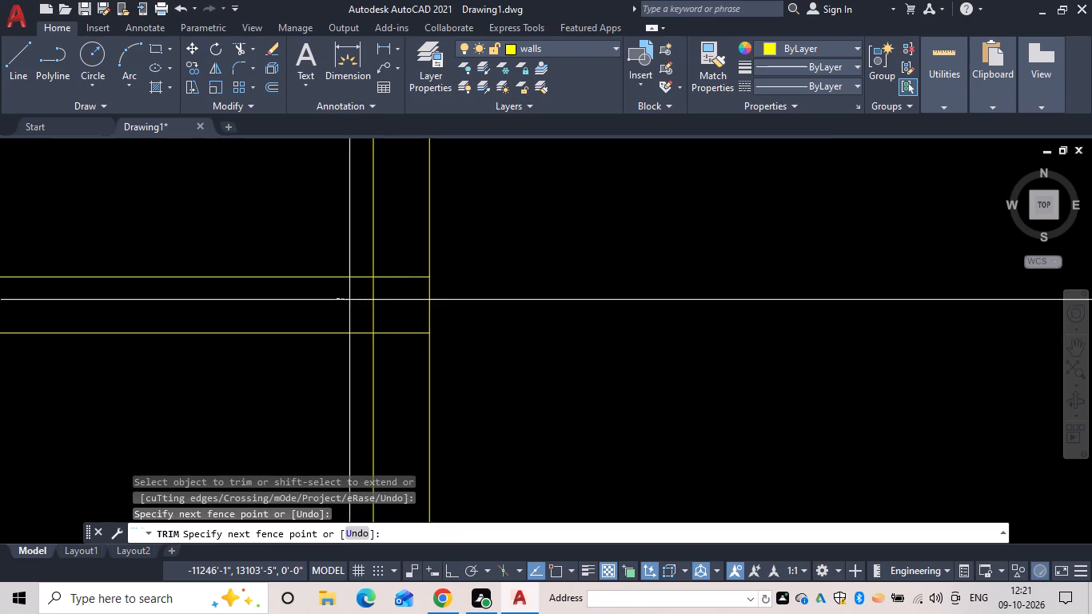
left_click_drag(383, 300, 395, 373)
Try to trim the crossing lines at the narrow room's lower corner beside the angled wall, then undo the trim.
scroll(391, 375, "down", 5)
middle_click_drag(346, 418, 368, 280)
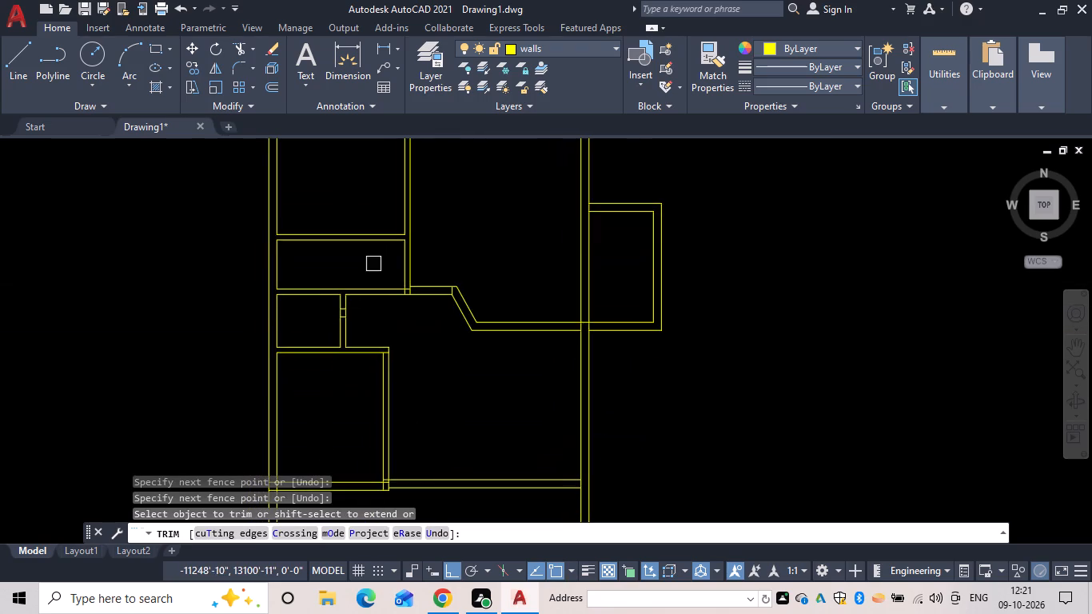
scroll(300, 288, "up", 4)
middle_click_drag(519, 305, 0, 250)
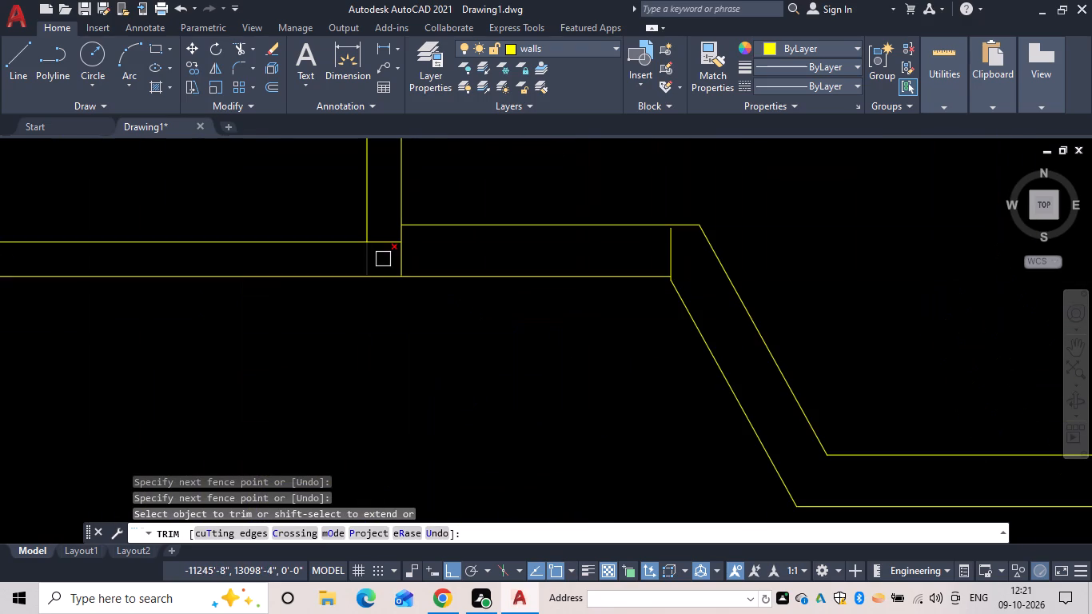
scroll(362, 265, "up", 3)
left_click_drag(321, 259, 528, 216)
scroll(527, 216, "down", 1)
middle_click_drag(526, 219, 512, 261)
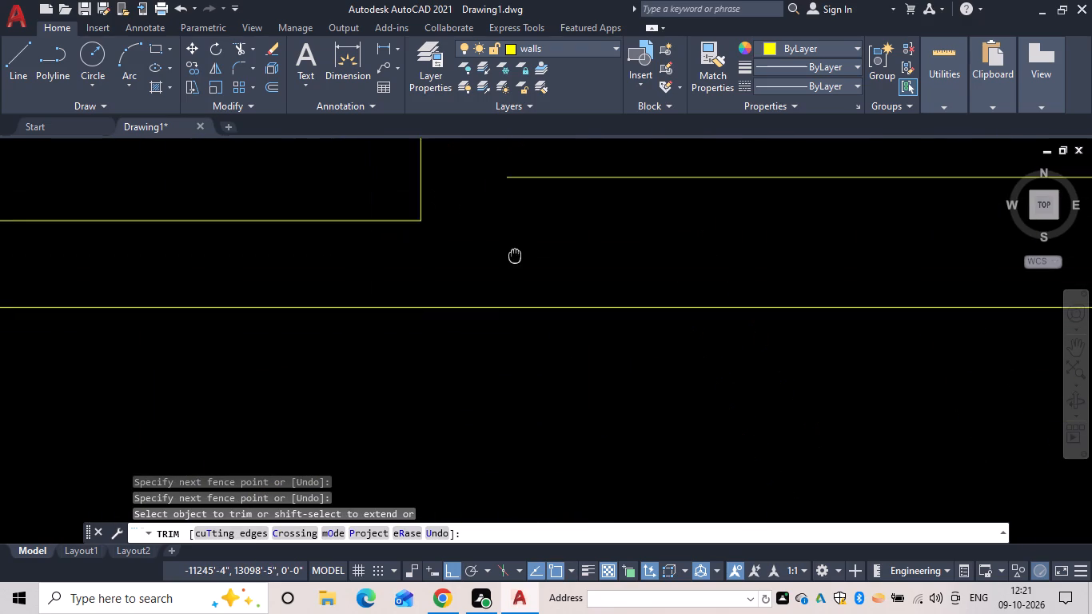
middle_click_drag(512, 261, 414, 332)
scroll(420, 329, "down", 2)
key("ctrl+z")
Trim the crossing lines where the long vertical partition meets the narrow room's lower wall and the wall run leading to the angled section.
scroll(444, 329, "down", 4)
middle_click_drag(442, 329, 429, 233)
scroll(424, 337, "up", 4)
middle_click_drag(465, 176, 424, 303)
scroll(442, 253, "up", 1)
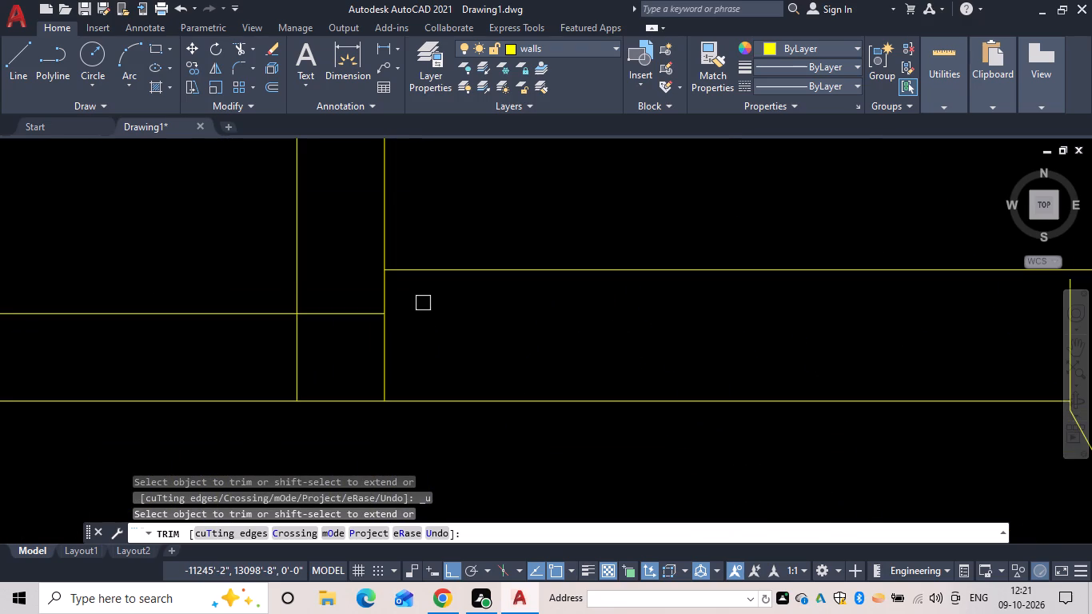
left_click_drag(417, 305, 352, 352)
left_click_drag(288, 357, 298, 355)
left_click_drag(310, 349, 323, 342)
left_click_drag(342, 313, 360, 309)
left_click(389, 301)
Trim the short vertical line crossing the wall where its horizontal run bends into the angled section.
scroll(394, 321, "down", 5)
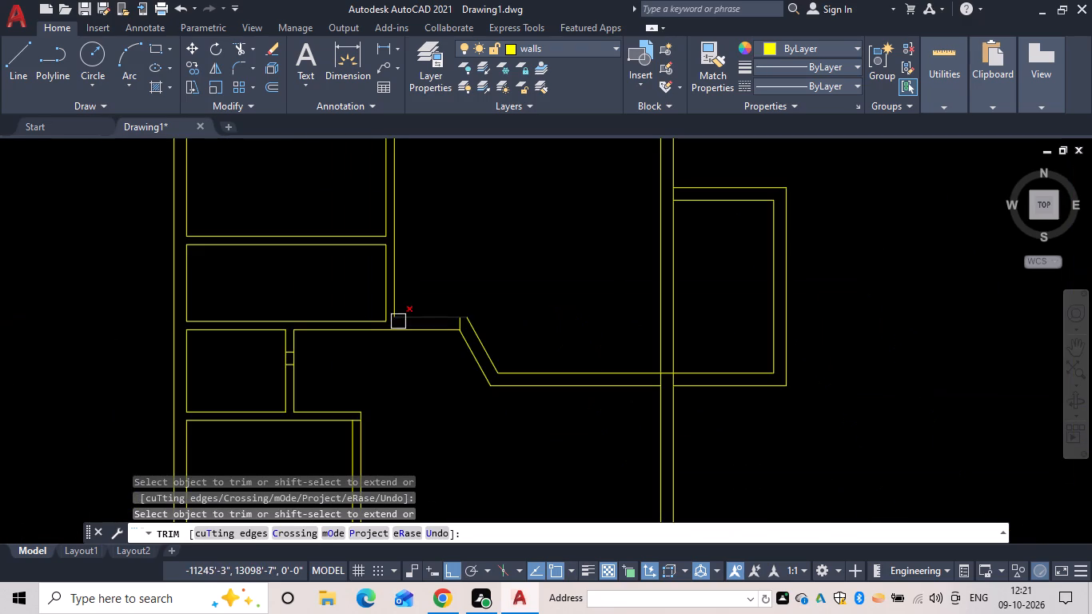
scroll(456, 328, "up", 4)
left_click(452, 315)
Fillet the angled wall's lower diagonal line with the adjoining lower horizontal line to form a sharp corner.
scroll(460, 326, "down", 3)
middle_click(458, 326)
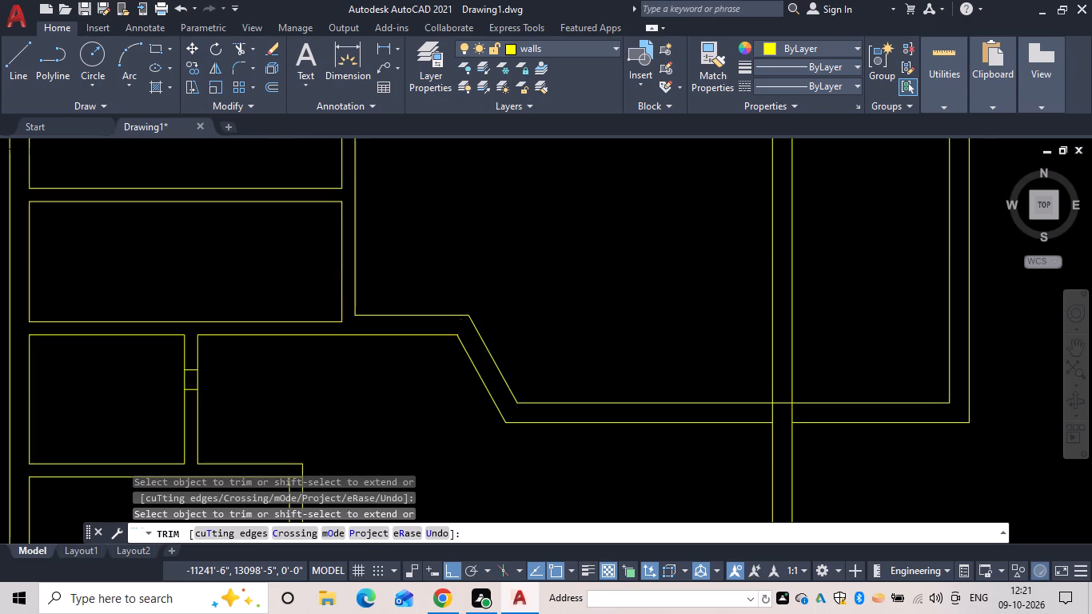
scroll(458, 326, "up", 5)
middle_click_drag(452, 342, 455, 244)
scroll(455, 244, "up", 1)
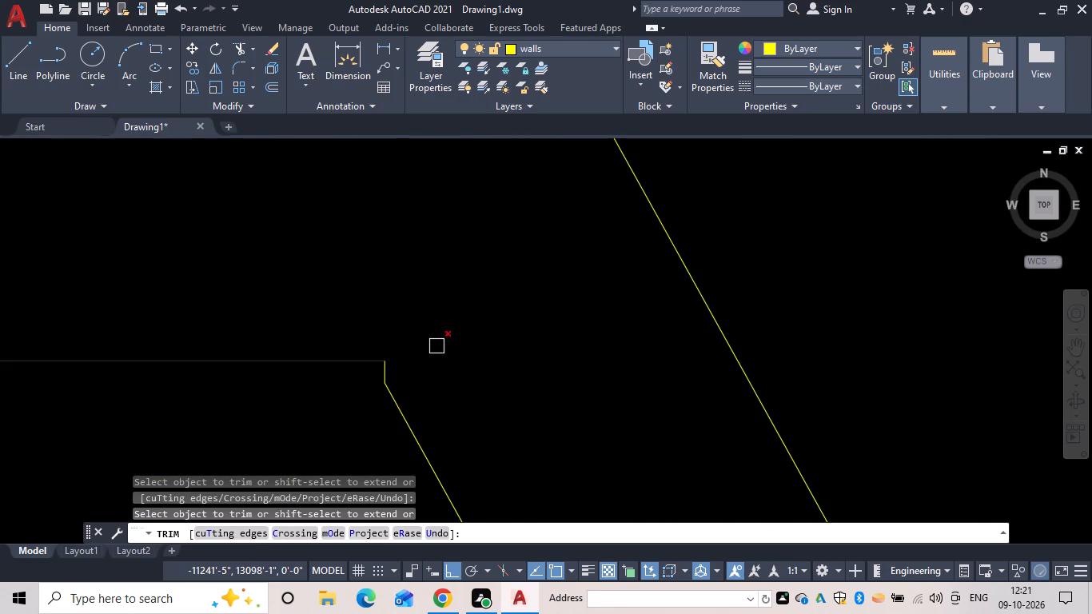
scroll(447, 340, "down", 1)
middle_click_drag(447, 339, 447, 307)
key("Escape")
type("f")
key("space")
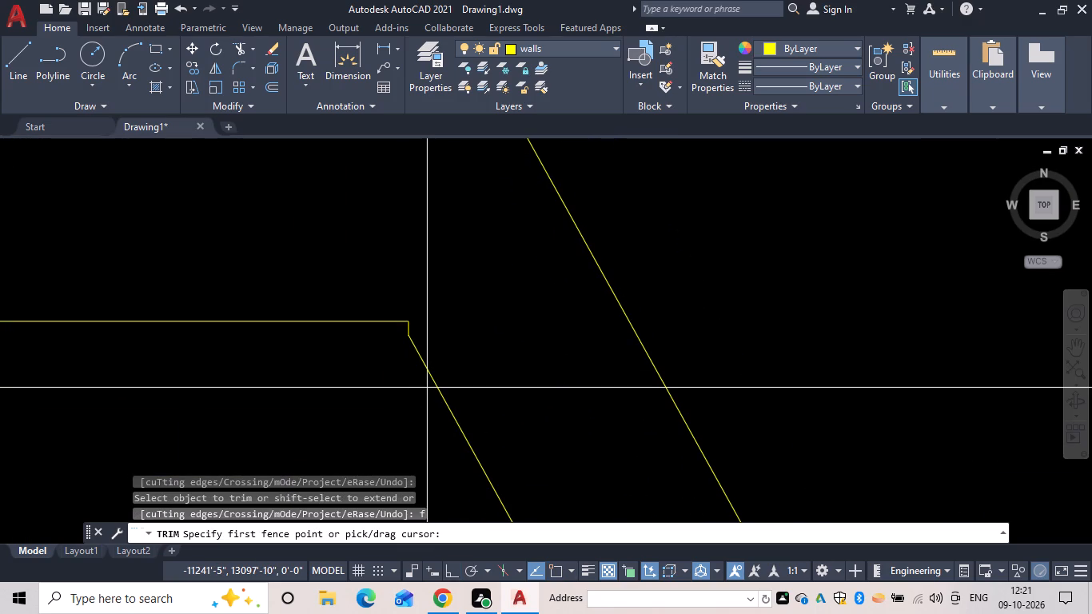
key("Escape")
type("f")
key("space")
left_click(433, 383)
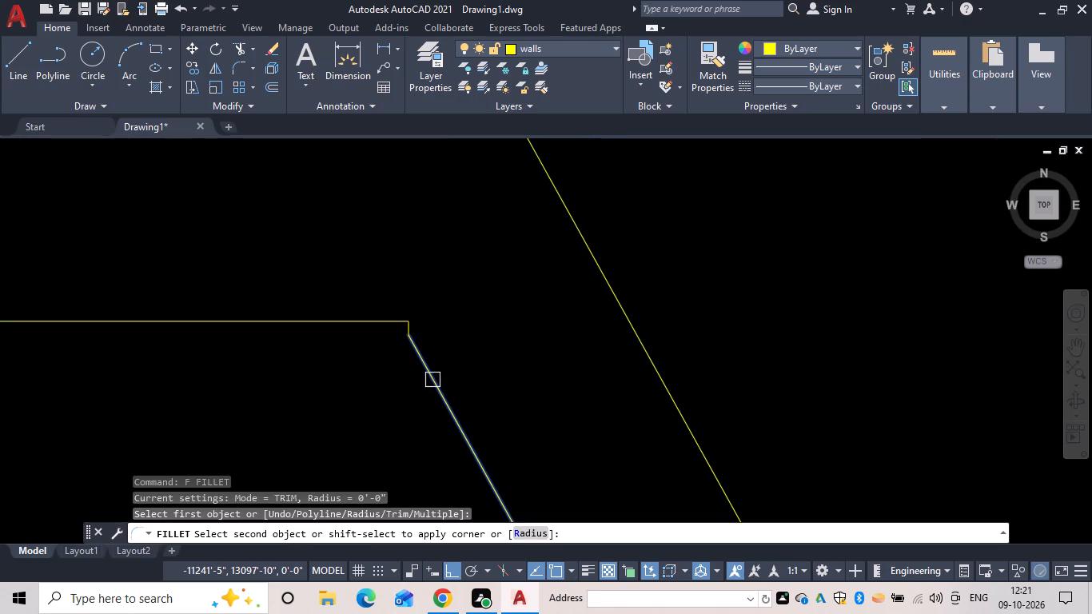
left_click(369, 321)
key("Escape")
Trim the tiny leftover vertical piece at the angled wall's filleted lower corner.
type("tr")
key("space")
scroll(428, 328, "up", 3)
left_click(336, 303)
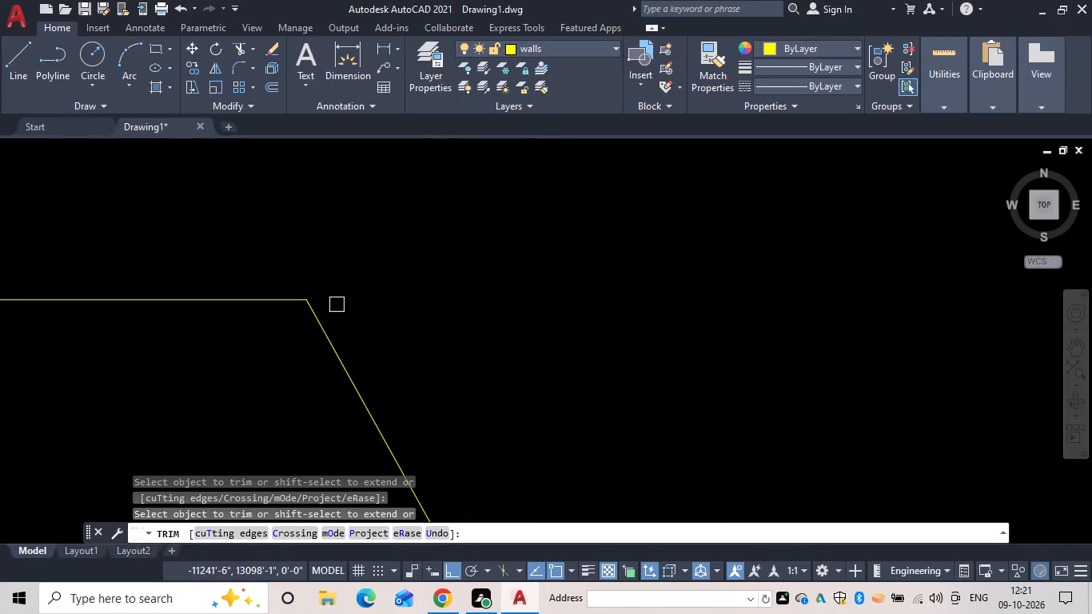
Trim the crossing lines where the angled wall's lower horizontal run crosses the exterior wall beside the projecting room.
scroll(419, 317, "down", 5)
scroll(495, 375, "down", 1)
middle_click_drag(468, 265, 448, 153)
middle_click_drag(711, 364, 564, 331)
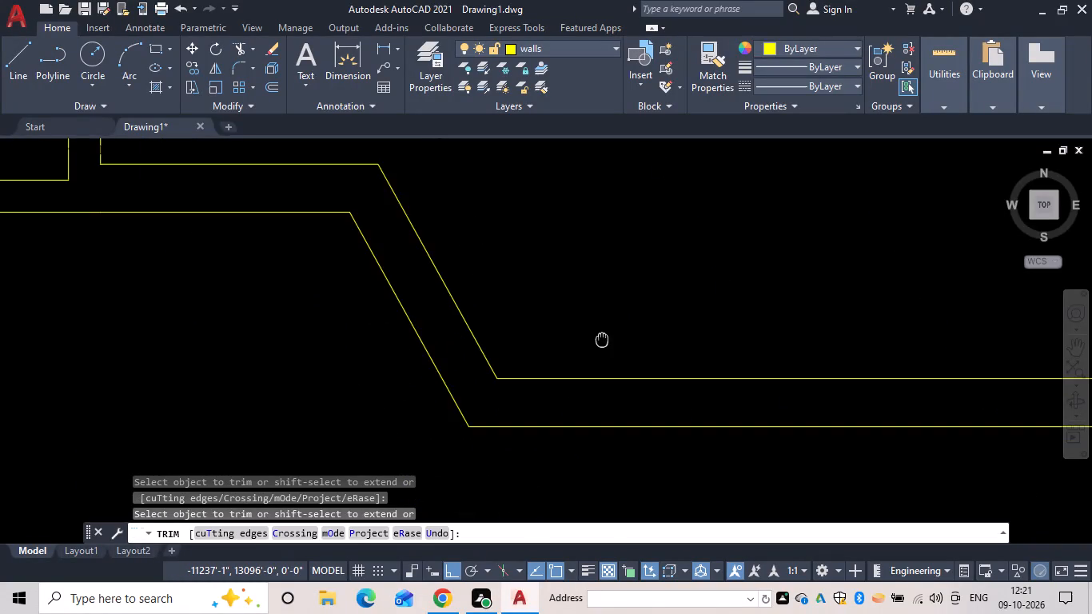
middle_click_drag(564, 331, 157, 255)
left_click_drag(639, 309, 648, 309)
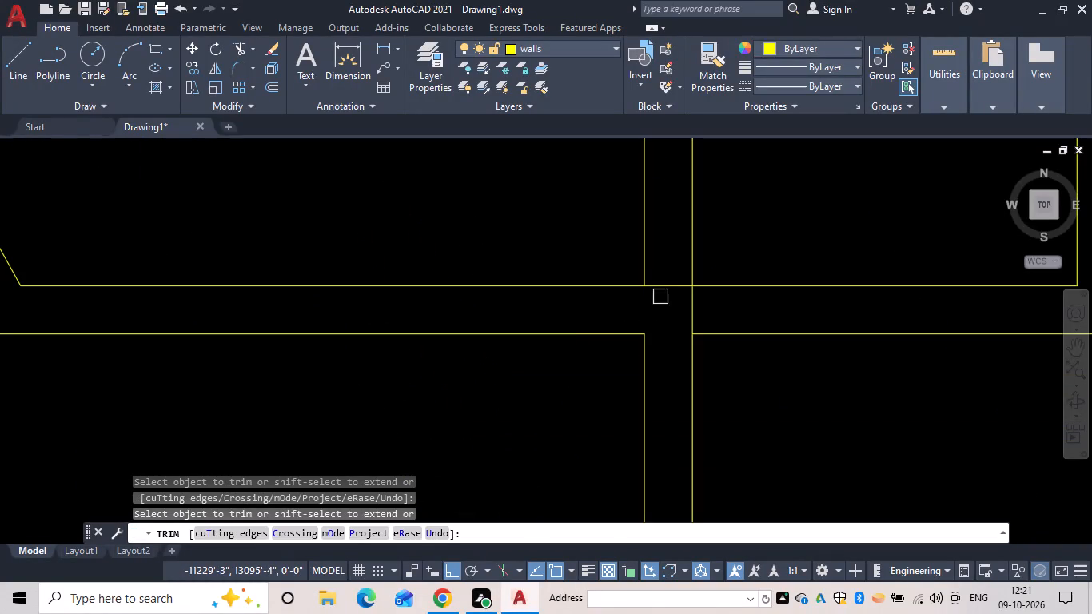
left_click(663, 286)
left_click(690, 304)
scroll(714, 380, "down", 4)
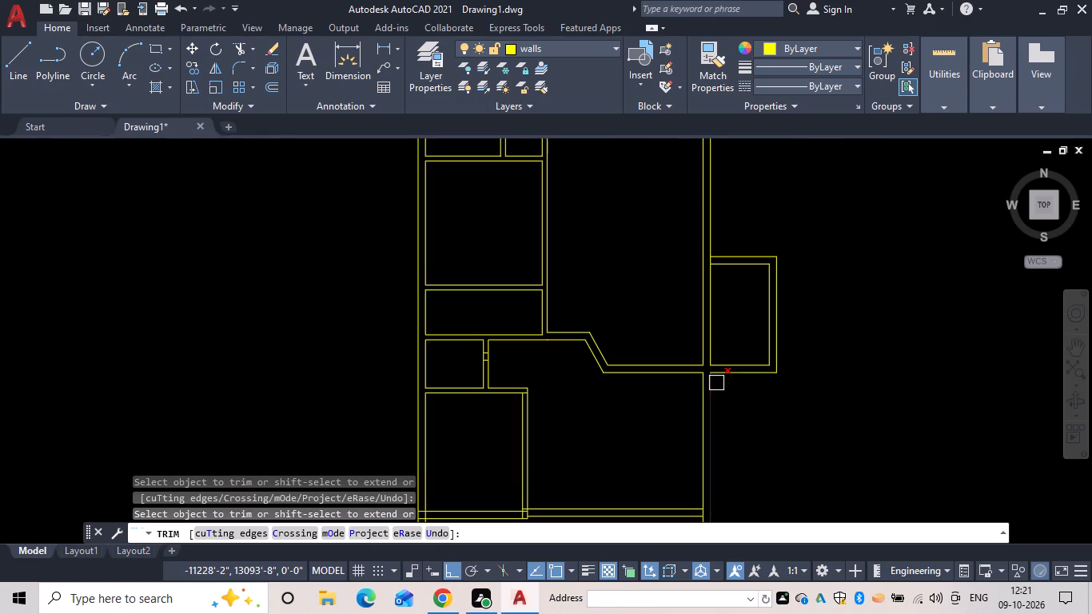
Trim the short vertical line crossing the junction of the projecting room's upper wall and the exterior wall.
middle_click_drag(725, 290, 680, 325)
scroll(680, 325, "up", 2)
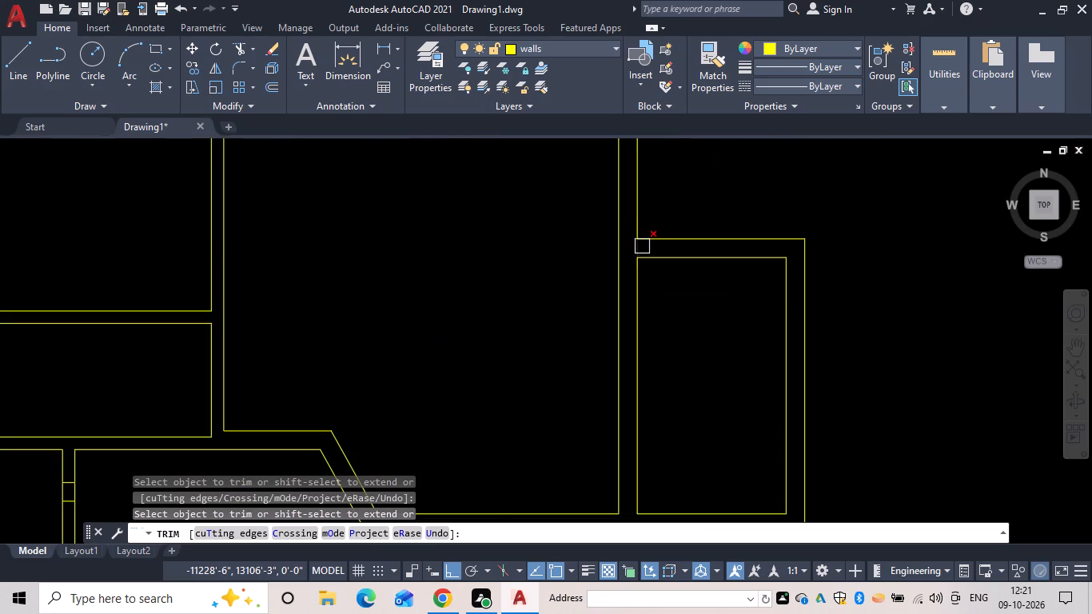
left_click(640, 248)
Trim the crossing lines where the lowest horizontal interior wall meets the left exterior wall.
scroll(707, 365, "down", 2)
middle_click_drag(707, 366, 691, 299)
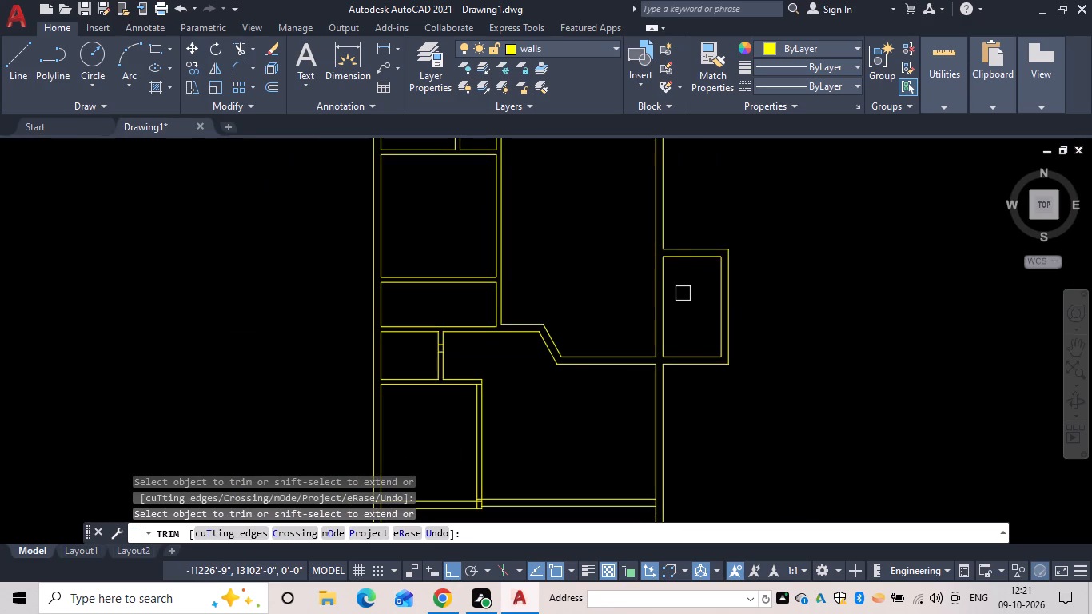
scroll(637, 352, "down", 1)
middle_click_drag(632, 352, 682, 257)
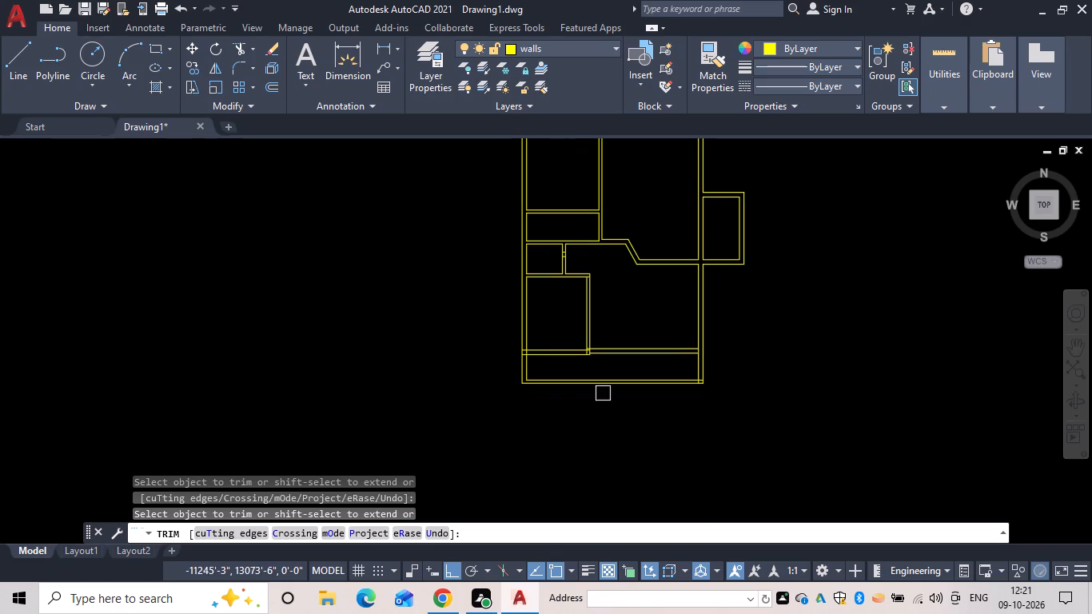
scroll(488, 351, "up", 5)
middle_click_drag(541, 313, 525, 261)
left_click_drag(524, 235, 525, 309)
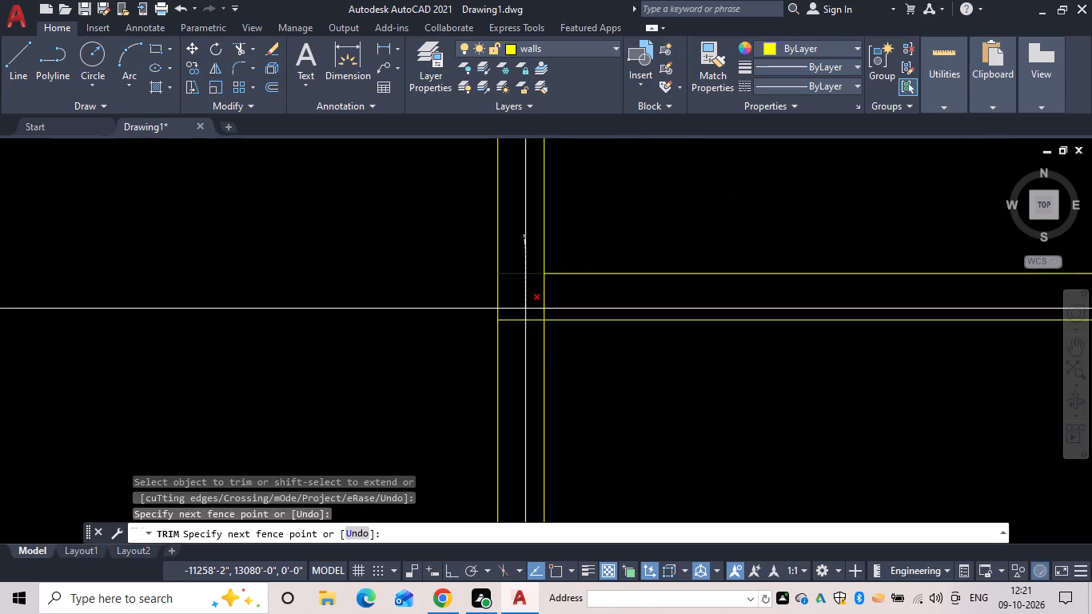
left_click_drag(525, 309, 557, 292)
Trim the overlapping lines at the plan's lower-right exterior corner and where the lowest interior wall meets the right exterior wall.
scroll(560, 319, "down", 3)
middle_click_drag(571, 351, 553, 259)
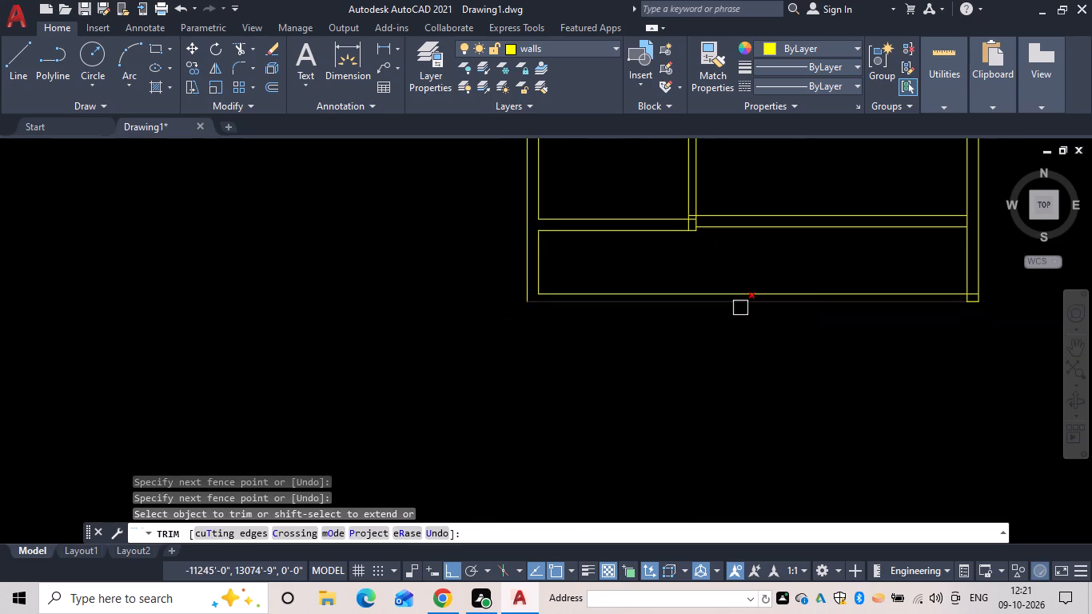
middle_click_drag(805, 307, 496, 307)
scroll(667, 299, "up", 6)
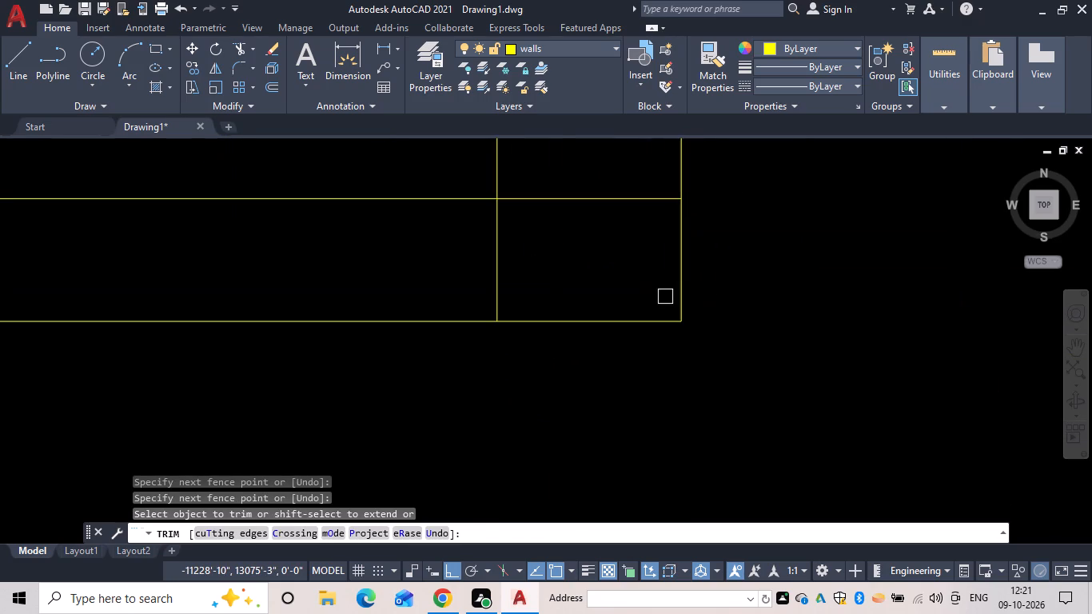
left_click_drag(458, 267, 572, 181)
scroll(572, 185, "down", 4)
middle_click_drag(572, 191, 620, 453)
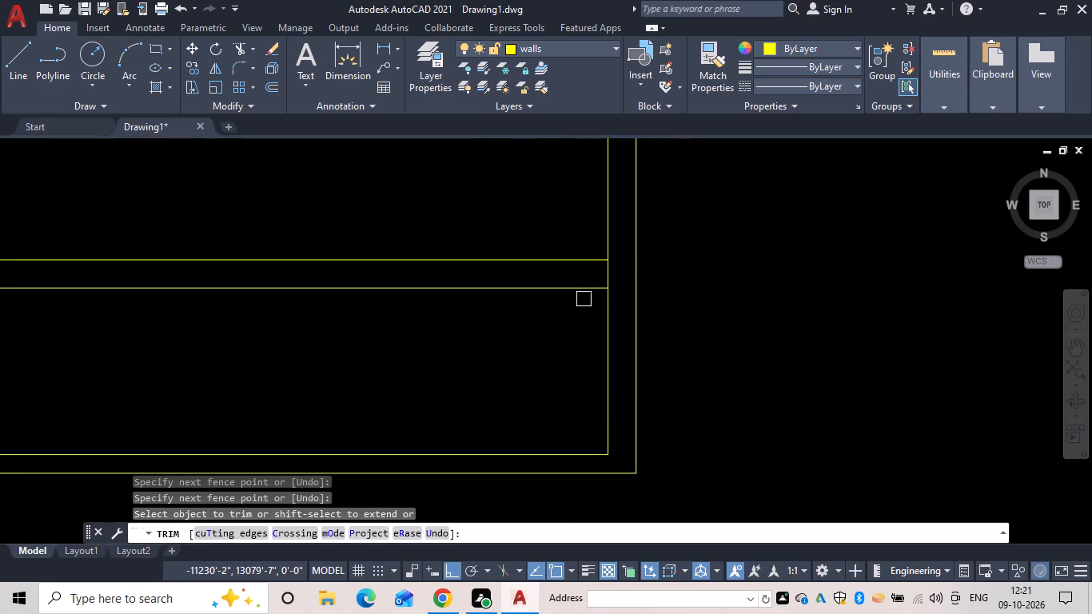
left_click(608, 273)
Trim the crossing lines where the vertical partition beside the lower-left room meets the two offset horizontal wall runs.
scroll(474, 299, "down", 2)
middle_click_drag(472, 301, 727, 302)
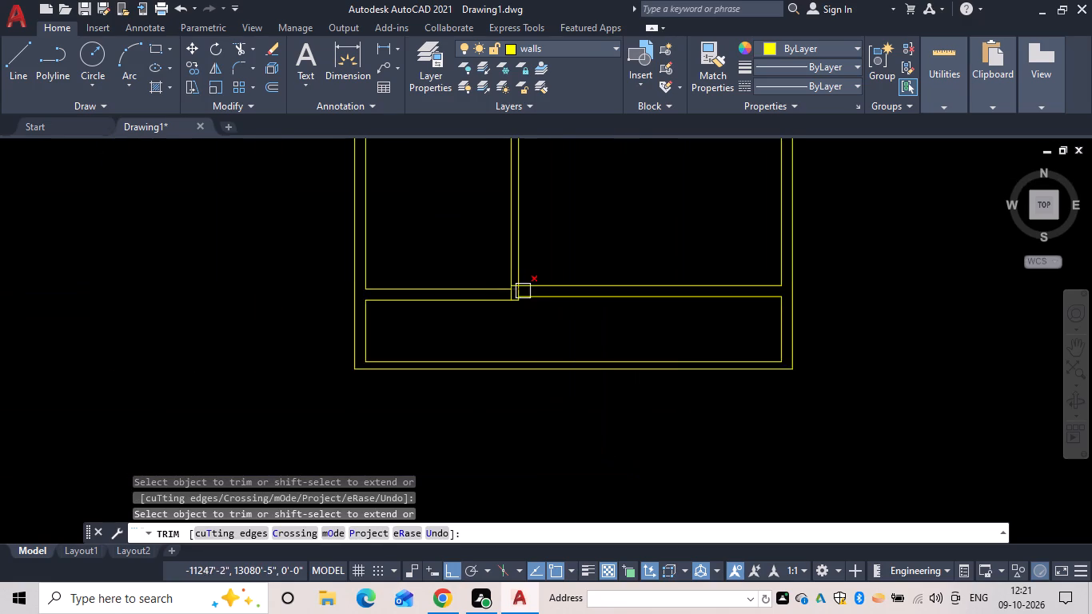
scroll(513, 299, "up", 5)
middle_click_drag(474, 258, 469, 333)
left_click_drag(401, 320, 480, 301)
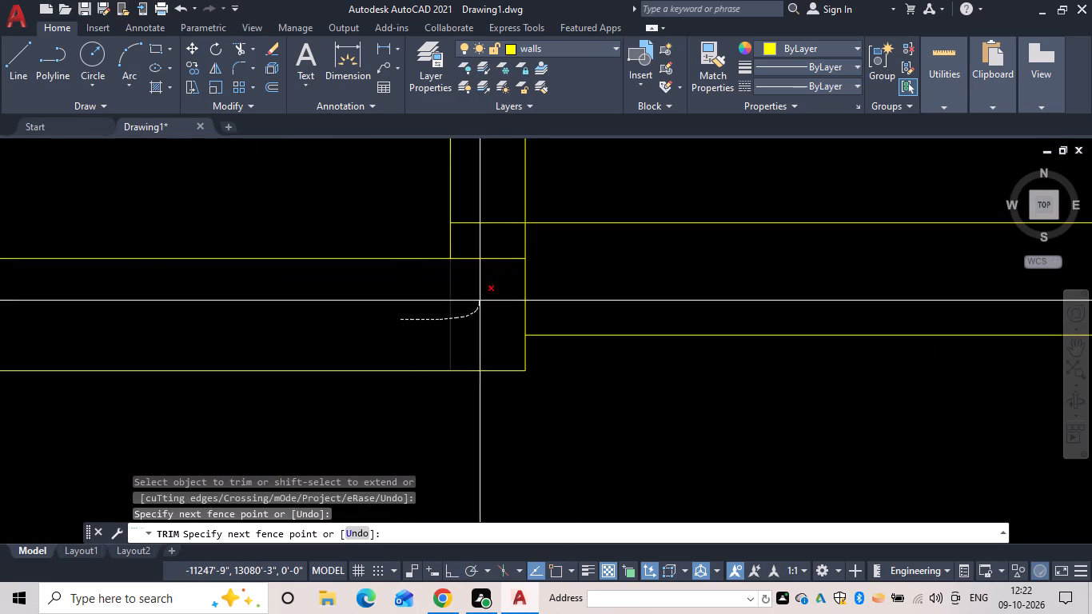
left_click_drag(480, 301, 524, 236)
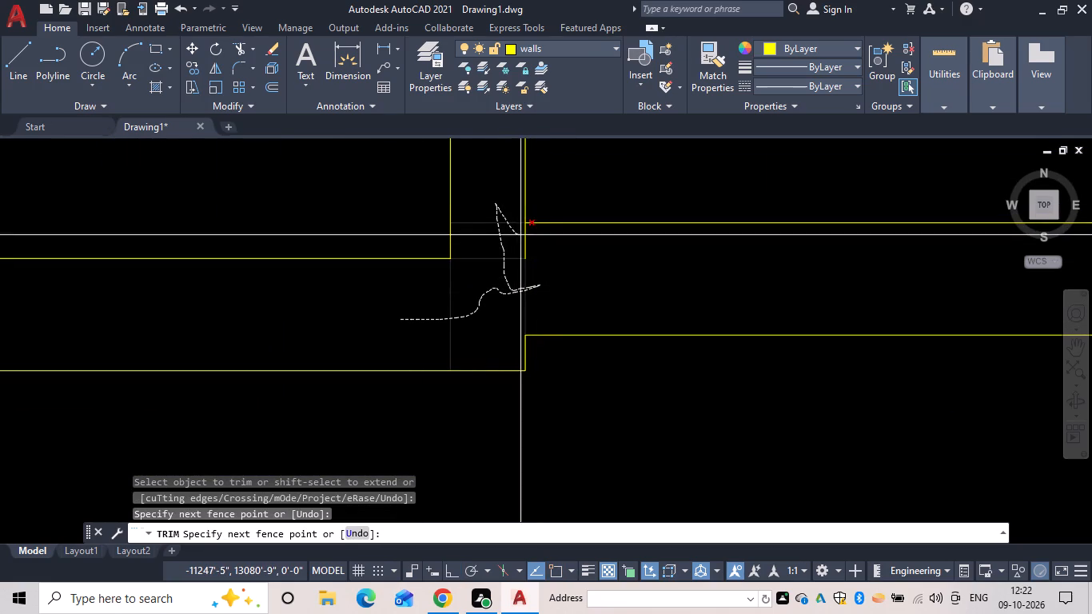
left_click_drag(524, 236, 554, 262)
Trim the leftover line crossing the partition at the lower-left room's upper-right corner.
scroll(472, 324, "down", 4)
middle_click_drag(467, 324, 580, 306)
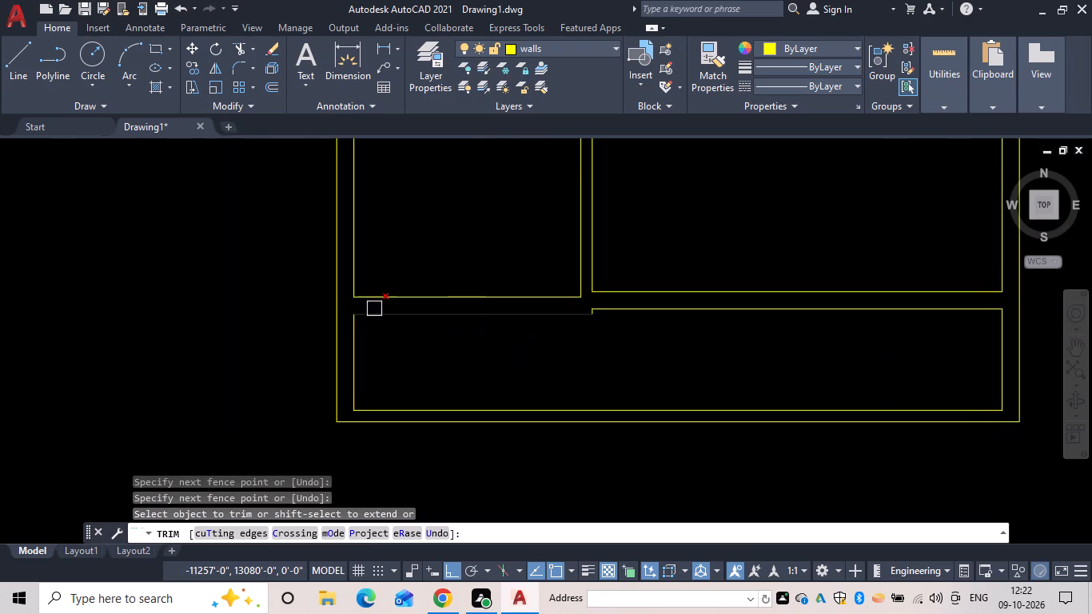
middle_click_drag(483, 256, 412, 388)
scroll(354, 205, "down", 1)
middle_click_drag(352, 205, 353, 321)
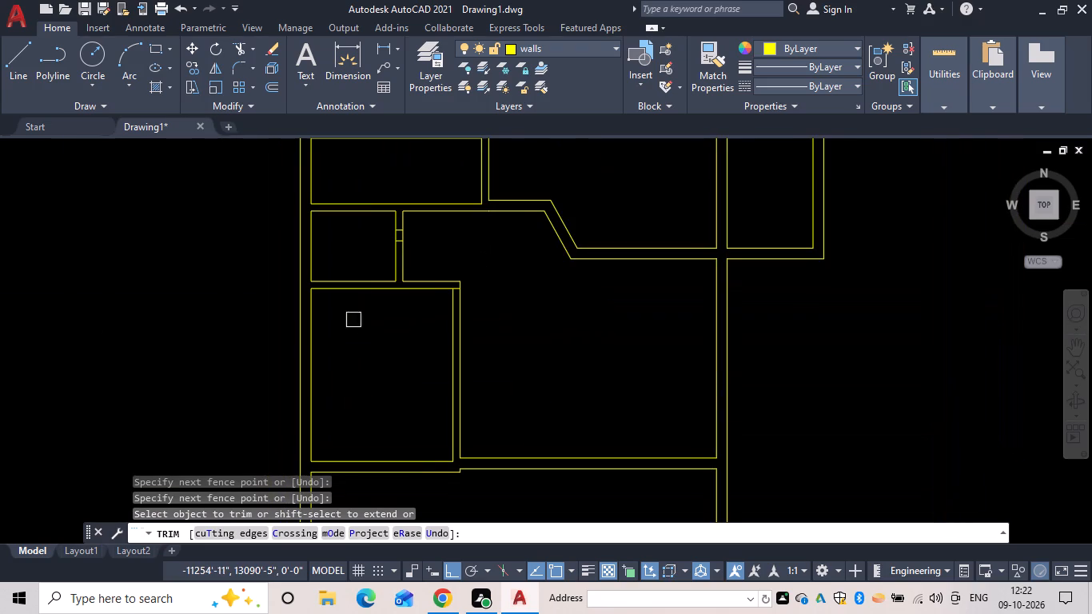
scroll(465, 283, "up", 4)
left_click(394, 314)
Trim the two short horizontal lines crossing the partition beside the small room above the lower-left room.
scroll(416, 309, "down", 2)
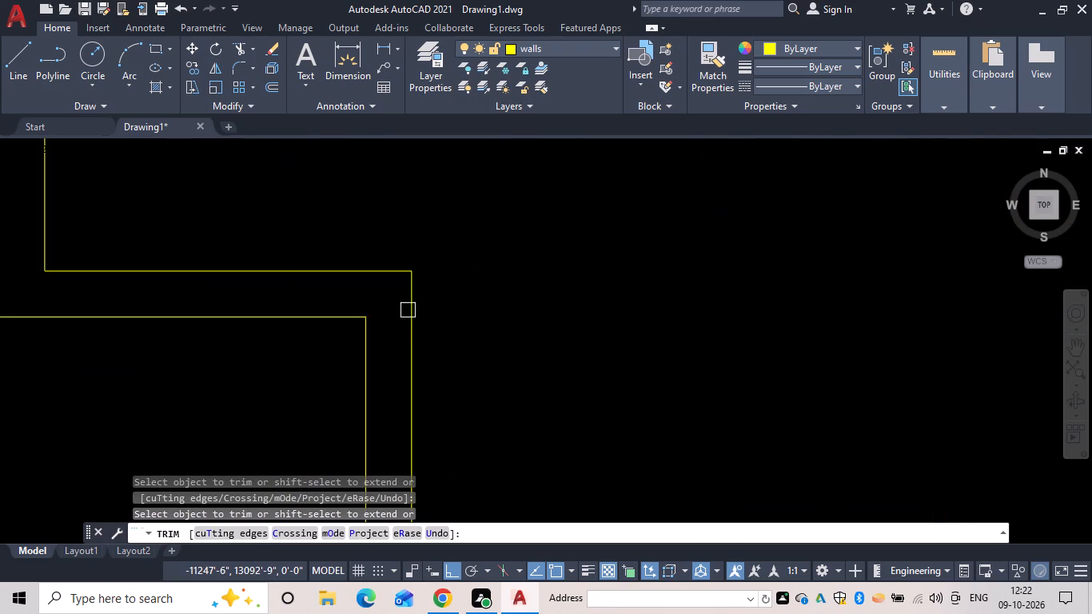
scroll(410, 310, "down", 1)
middle_click_drag(422, 309, 504, 312)
scroll(409, 241, "up", 4)
middle_click_drag(365, 181, 366, 291)
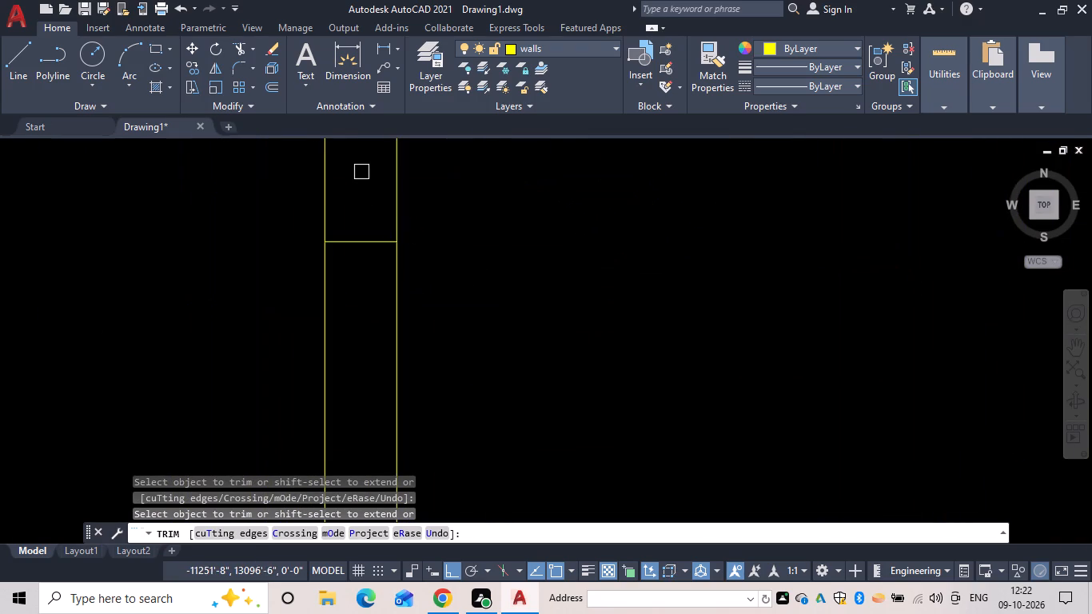
middle_click_drag(366, 291, 366, 317)
left_click_drag(375, 232, 365, 412)
Make the doors layer current.
scroll(365, 407, "down", 4)
middle_click_drag(363, 405, 443, 329)
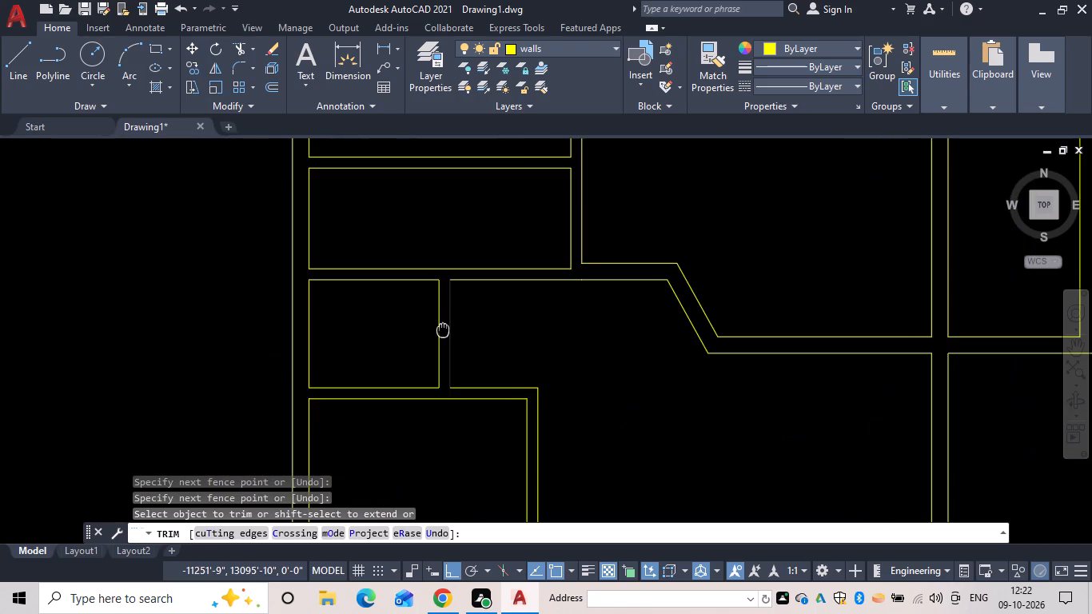
middle_click_drag(443, 329, 271, 257)
scroll(275, 257, "down", 2)
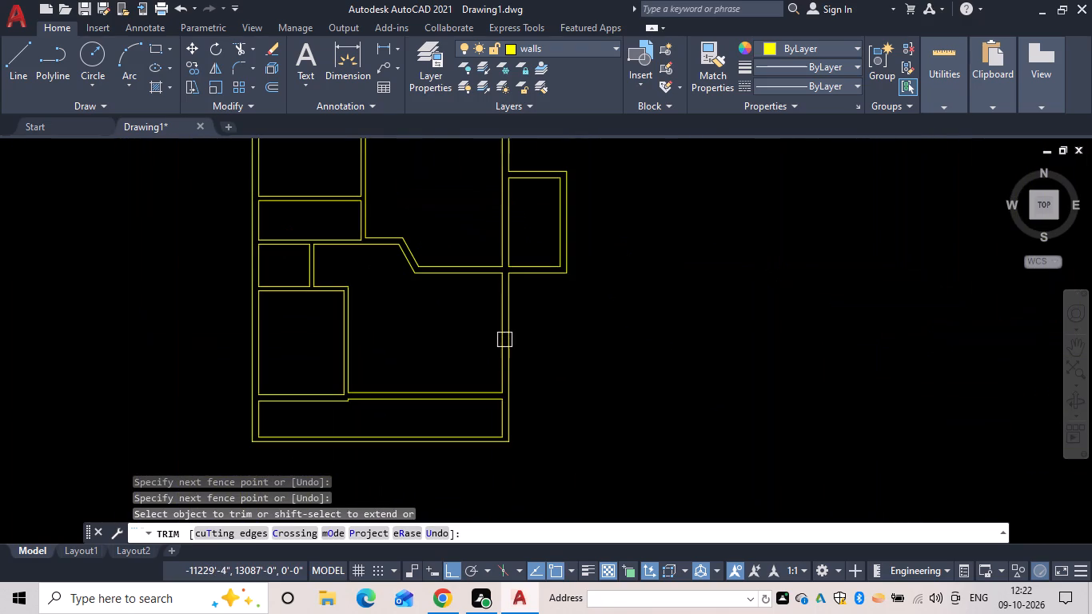
scroll(373, 242, "down", 1)
middle_click_drag(373, 249, 348, 380)
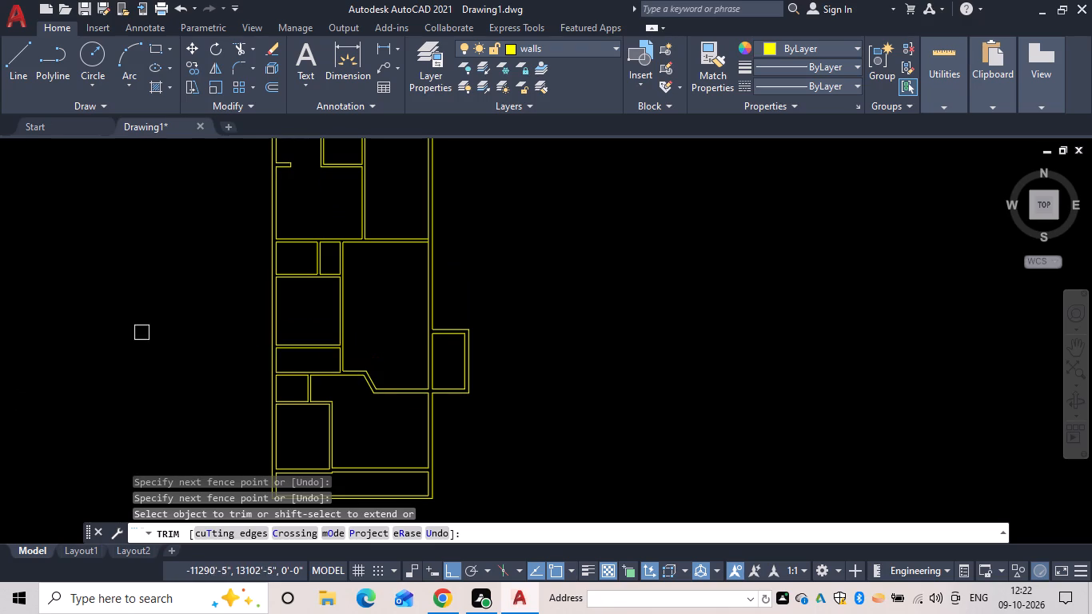
left_click(430, 90)
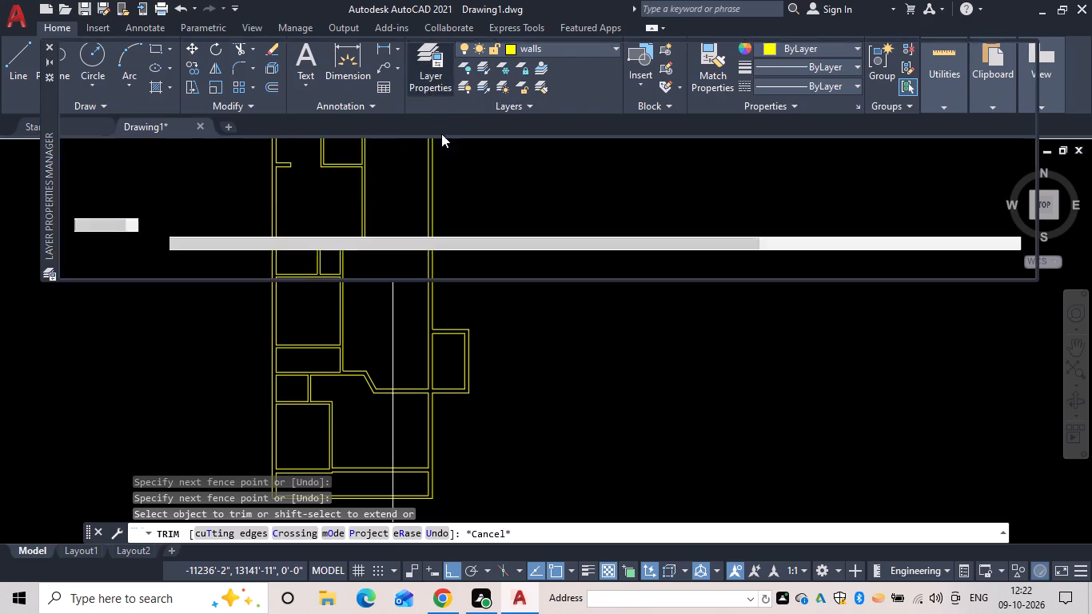
left_click(200, 154)
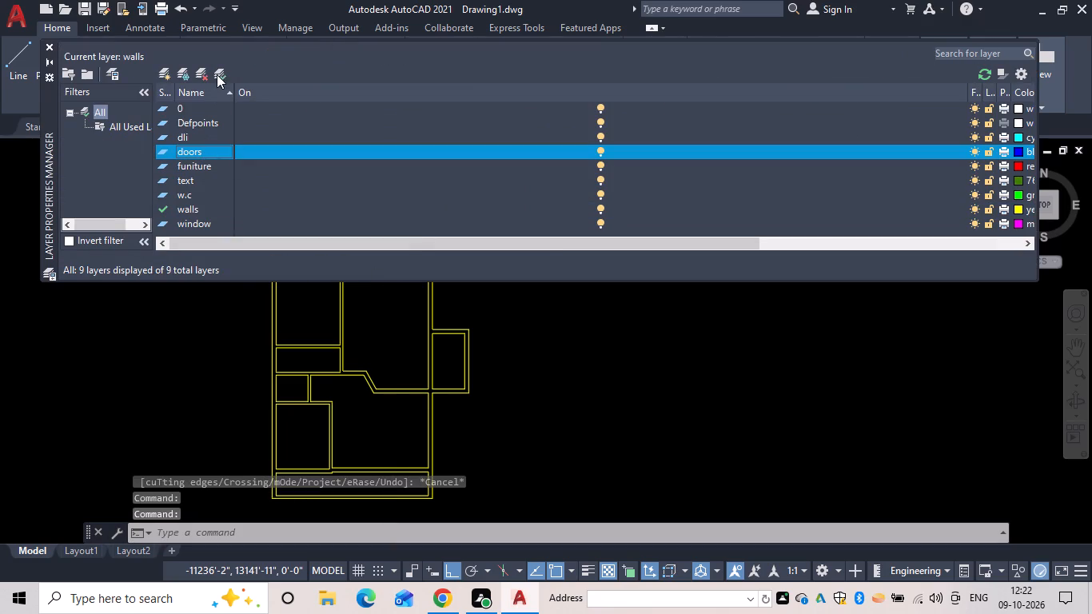
left_click(217, 72)
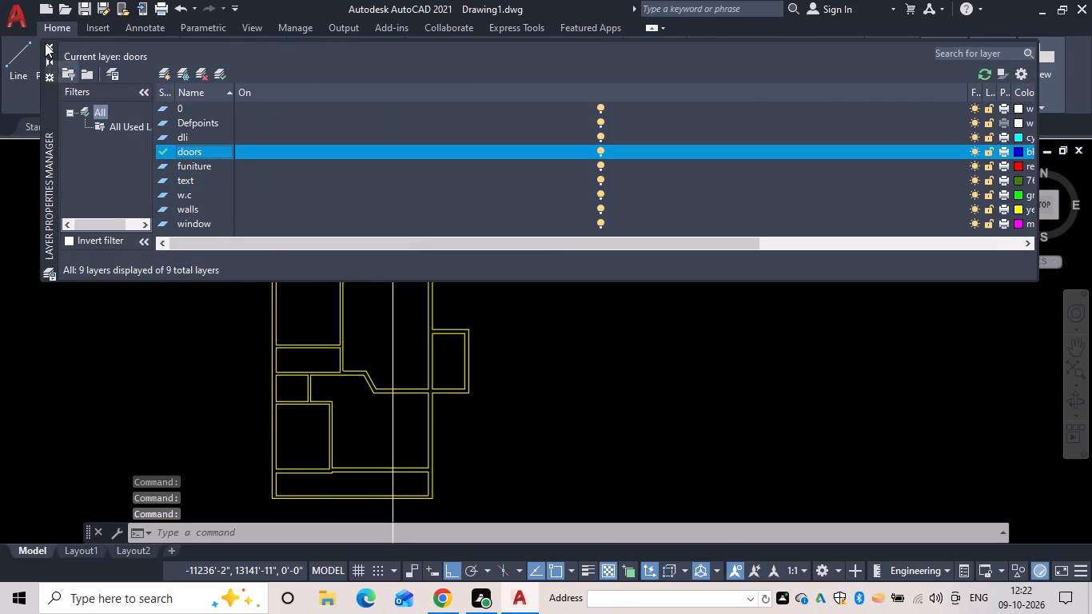
left_click(45, 43)
Draw a door jamb line across the upper horizontal wall, in line with the left face of the vertical partition above it.
left_click(26, 59)
left_click(30, 66)
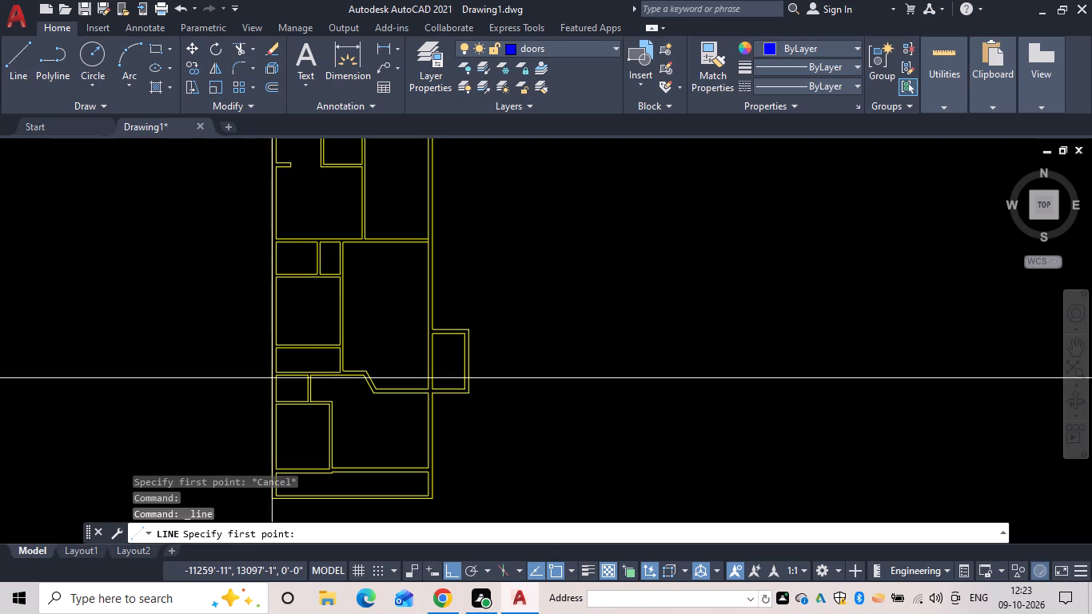
middle_click_drag(322, 292, 434, 317)
scroll(488, 227, "up", 2)
scroll(442, 295, "up", 1)
middle_click_drag(443, 297, 484, 277)
key("Escape")
type("l")
key("space")
scroll(479, 317, "up", 3)
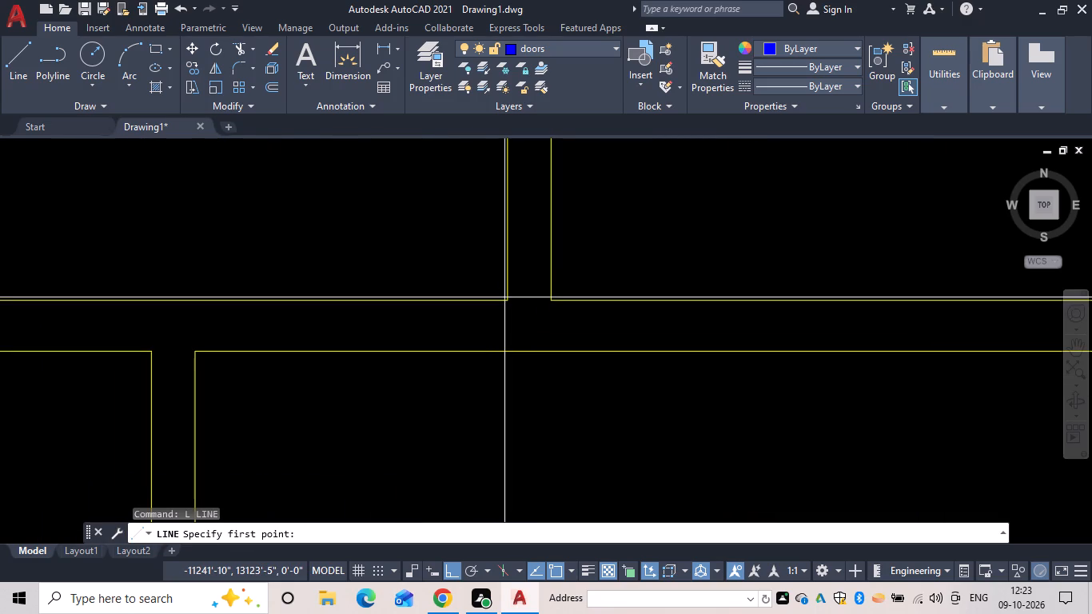
left_click(508, 302)
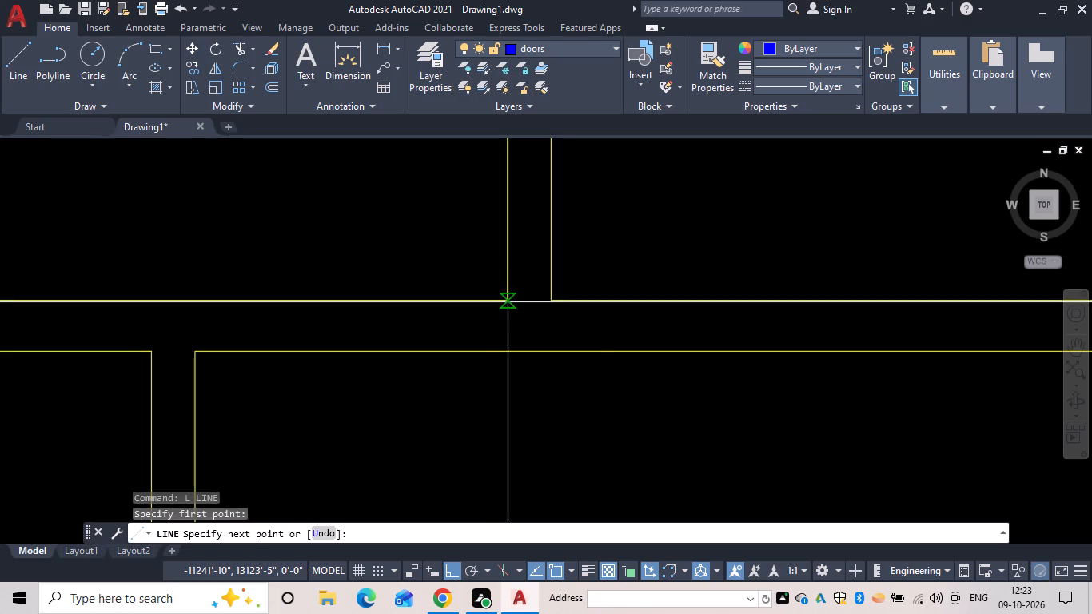
left_click(508, 350)
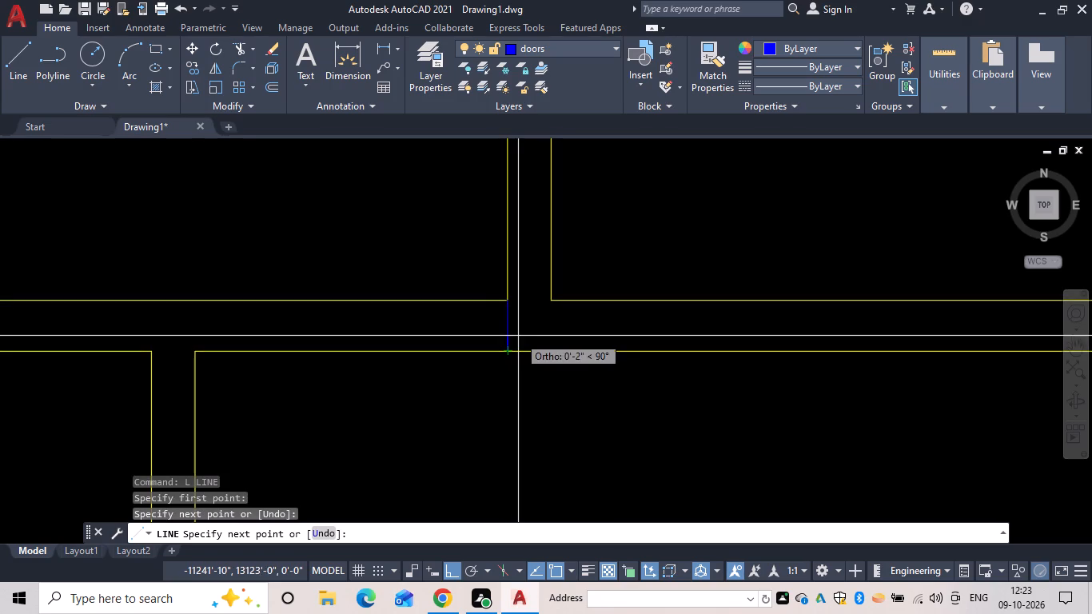
key("Escape")
Offset the jamb line 3'3" to the left along the wall to mark the other side of the door opening.
type("of 3'3\"")
key("Return")
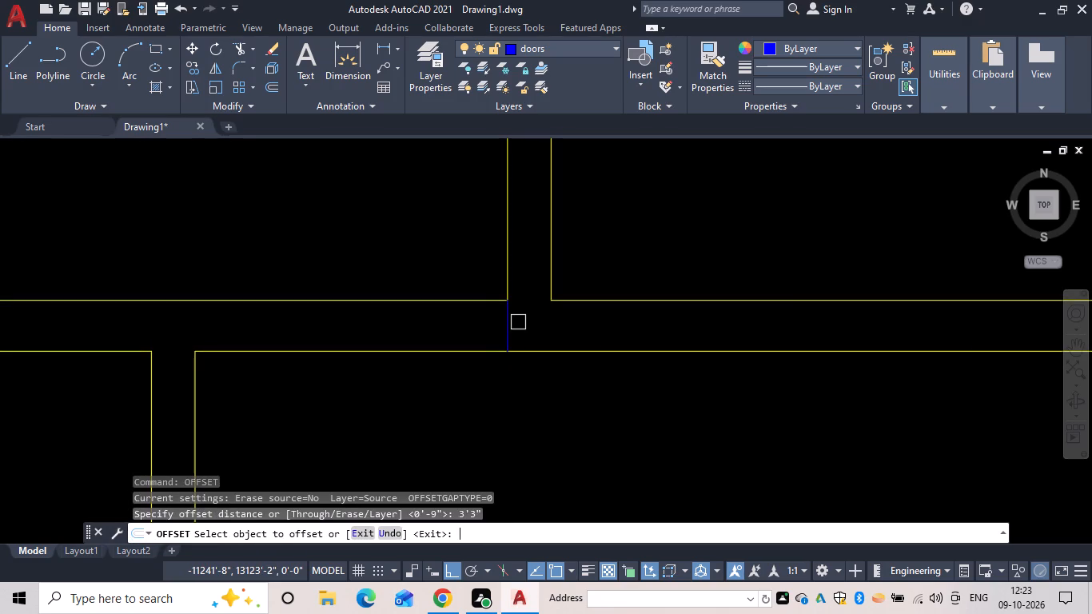
left_click(508, 321)
left_click_drag(353, 338, 345, 343)
key("Escape")
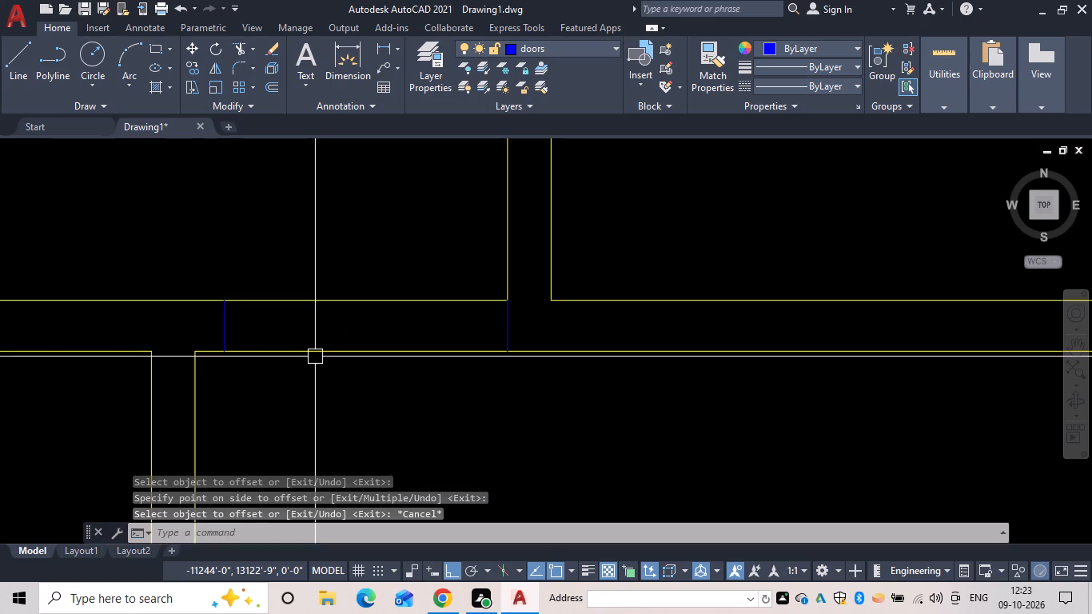
Trim both wall lines between the two jamb lines to open the doorway.
key("t")
key("r")
key("space")
left_click_drag(318, 380, 345, 273)
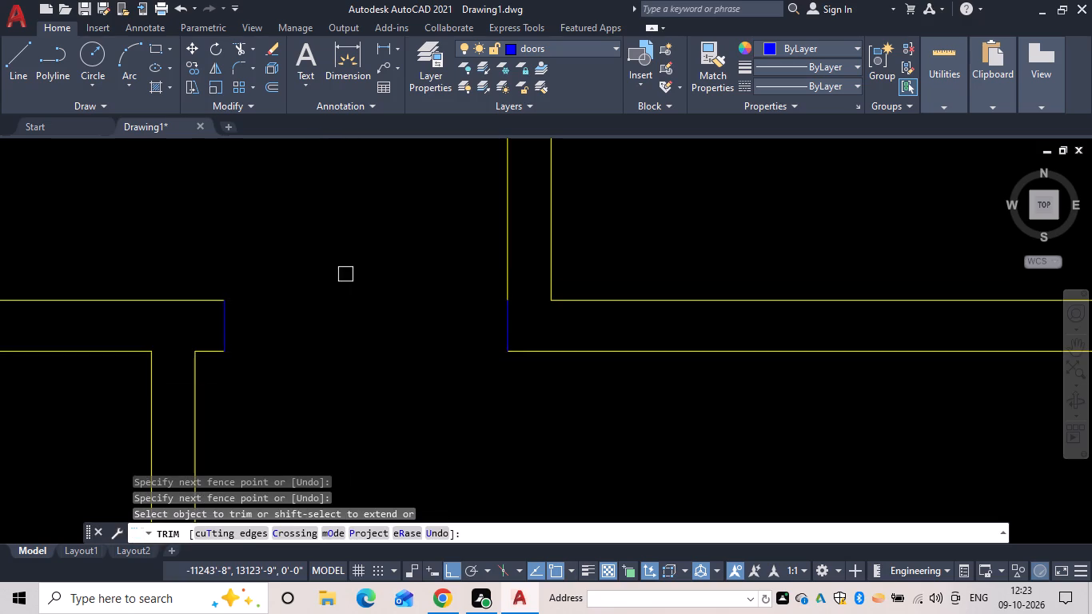
Draw a second door's jamb line across the same horizontal wall, a short distance right of the vertical partition.
scroll(347, 339, "down", 3)
middle_click(348, 340)
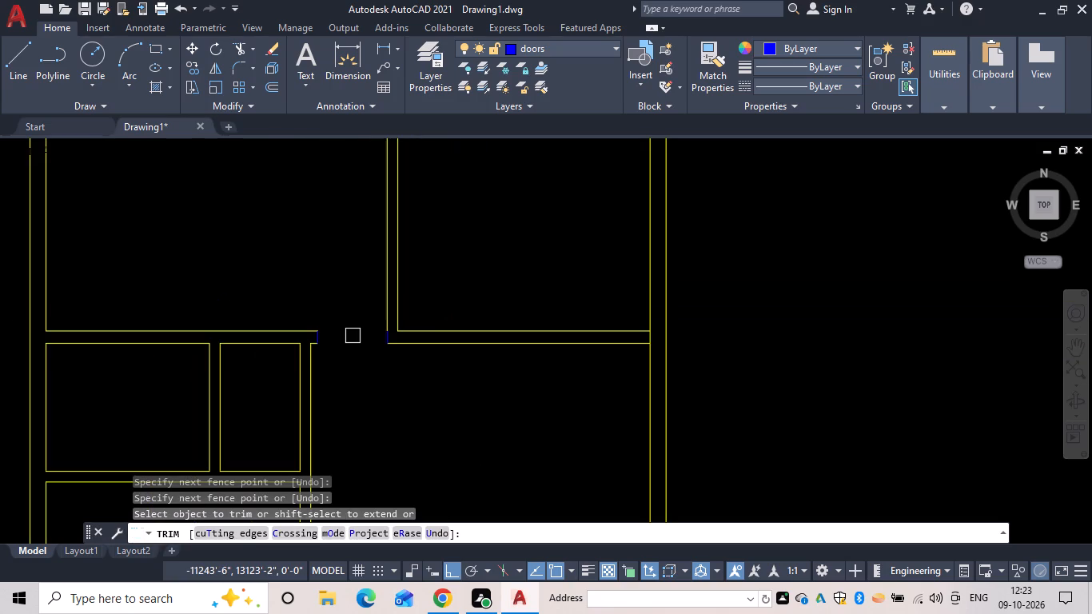
key("Escape")
type("l")
key("space")
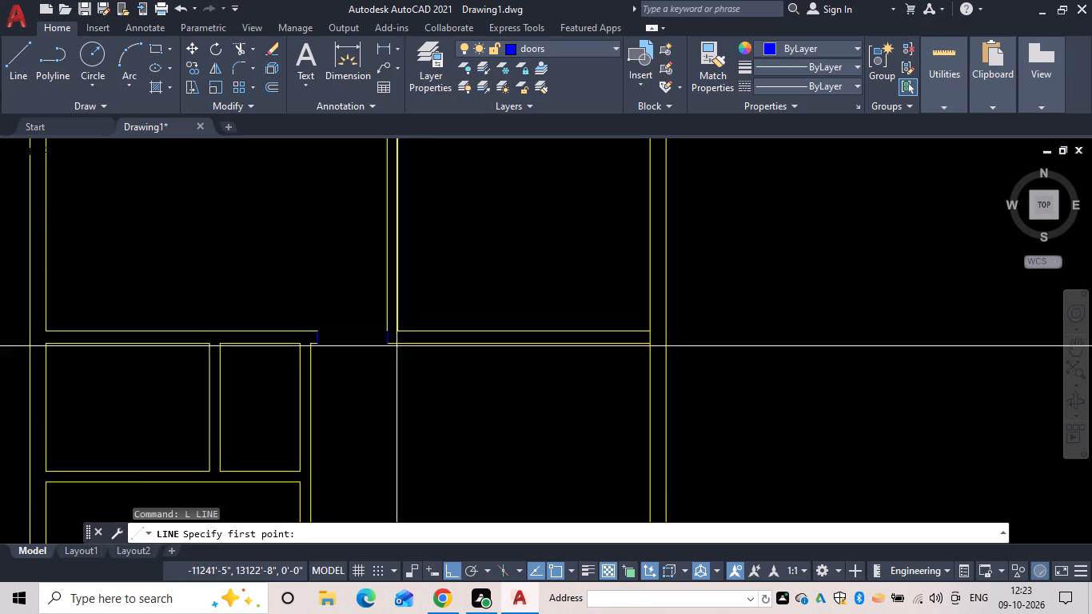
scroll(400, 341, "up", 3)
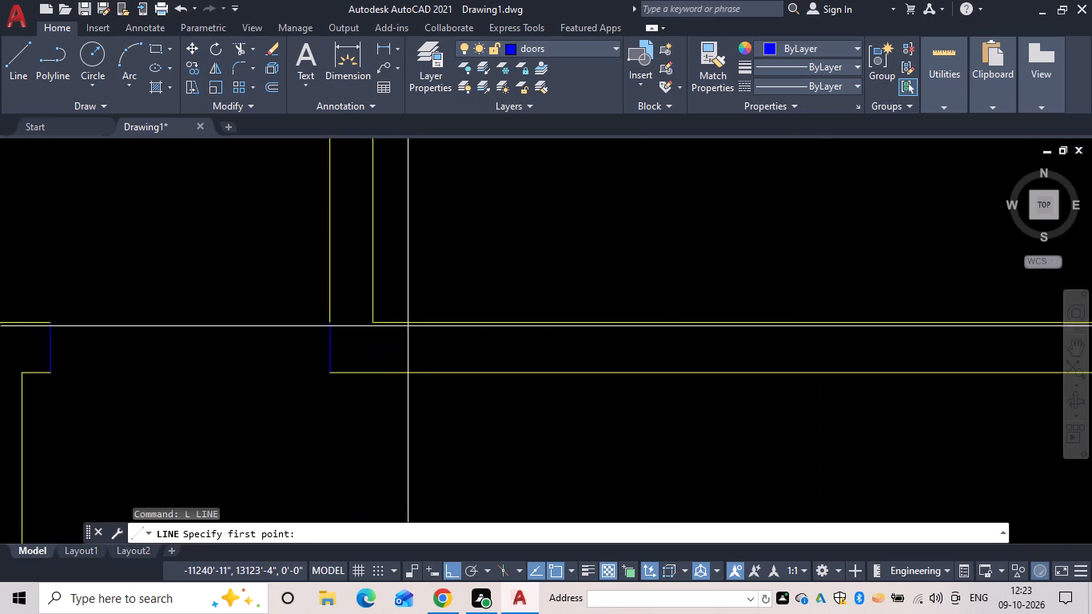
left_click(418, 324)
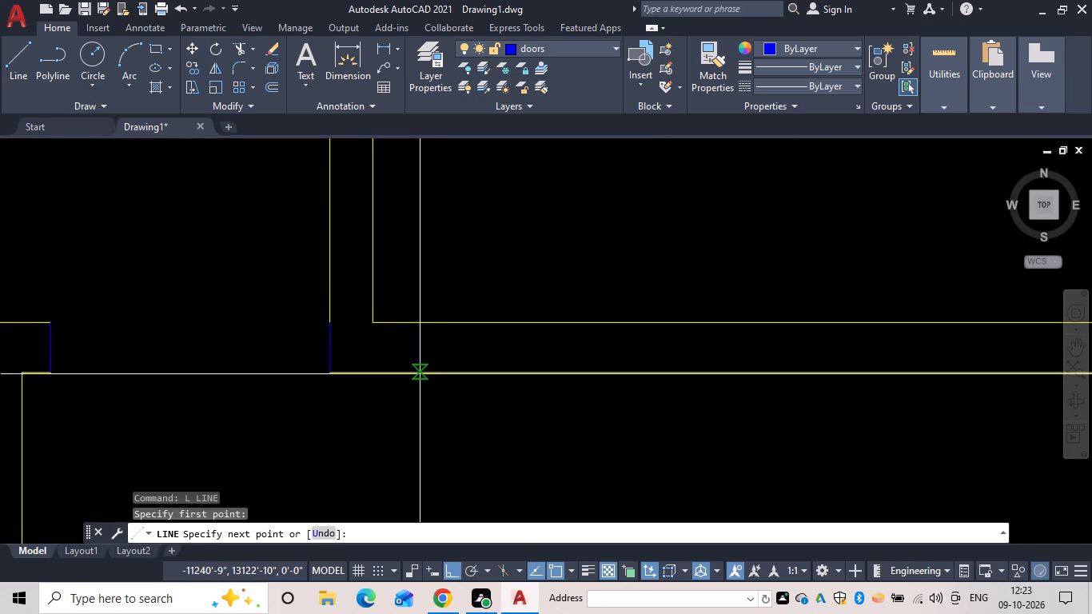
left_click_drag(417, 376, 428, 367)
key("Escape")
Offset the second door's jamb line 3'3" to the right along the wall.
type("of")
key("space")
key("space")
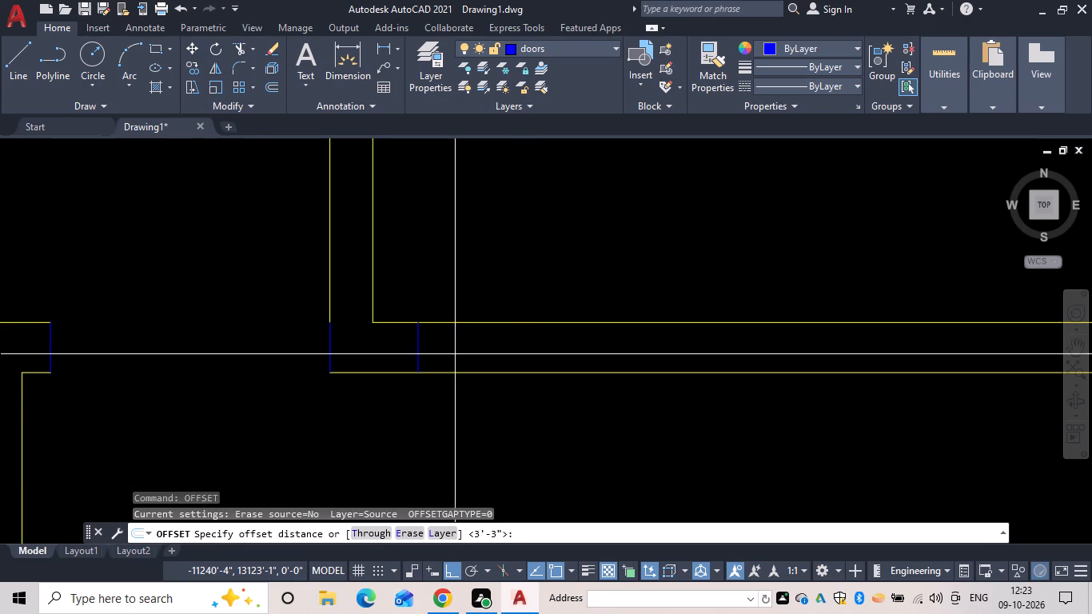
left_click_drag(415, 340, 482, 347)
left_click(588, 347)
key("Escape")
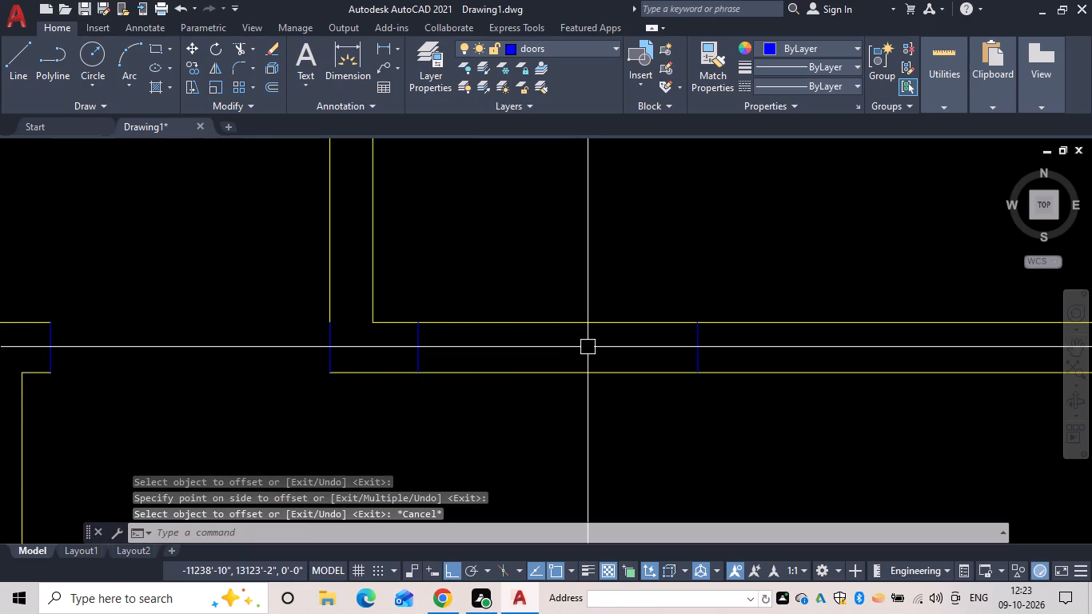
Trim both wall lines between the second pair of jamb lines to open the doorway.
key("t")
type("r")
key("space")
left_click_drag(583, 455, 622, 264)
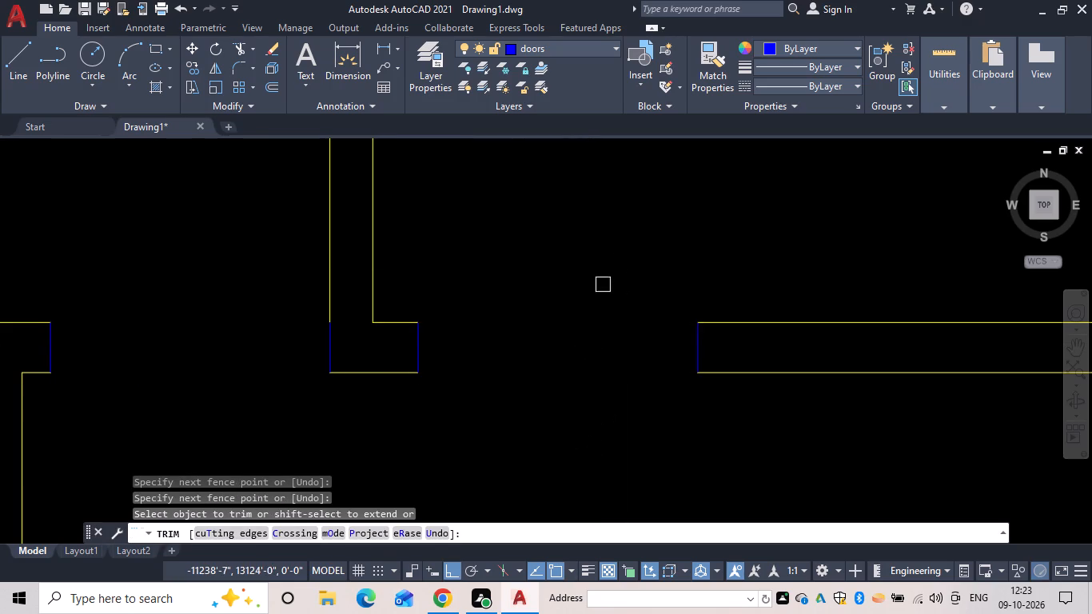
scroll(593, 315, "down", 3)
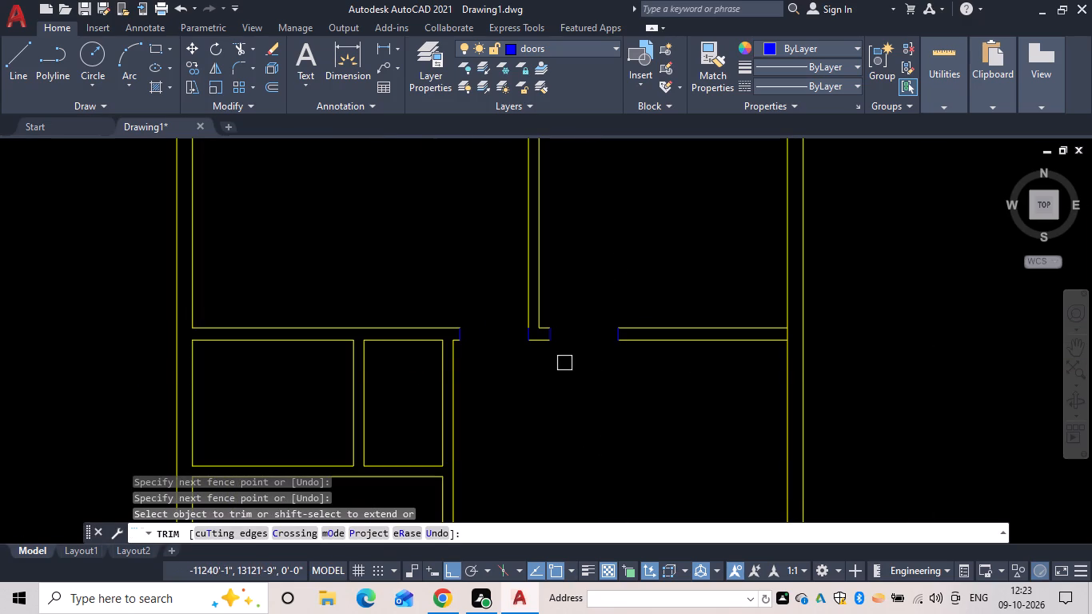
Draw a jamb line across the horizontal wall, flush with the right face of the short partition between the two small rooms.
key("Escape")
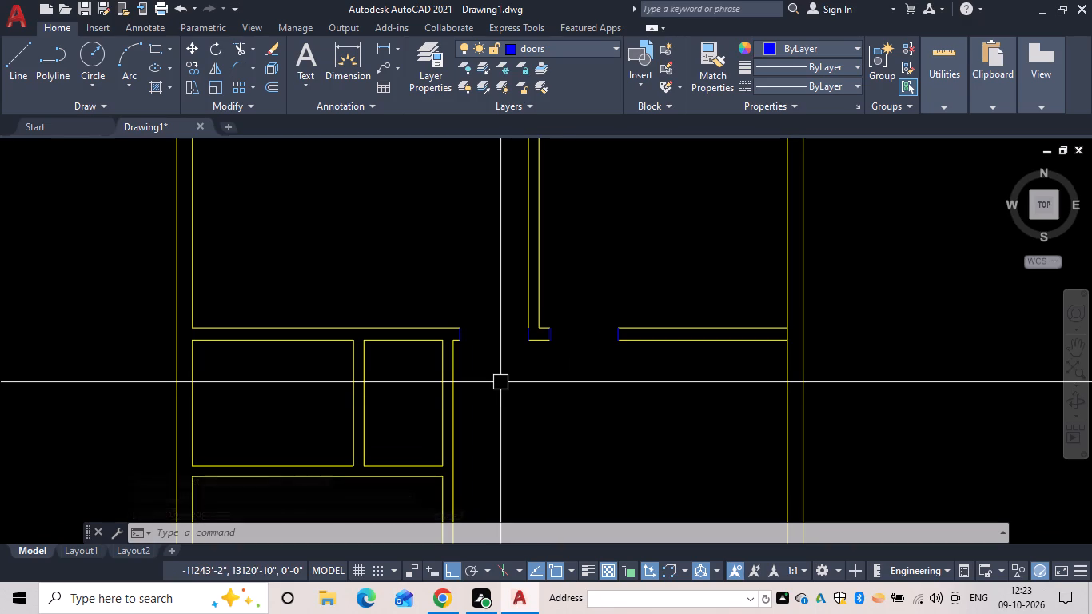
type("l")
key("space")
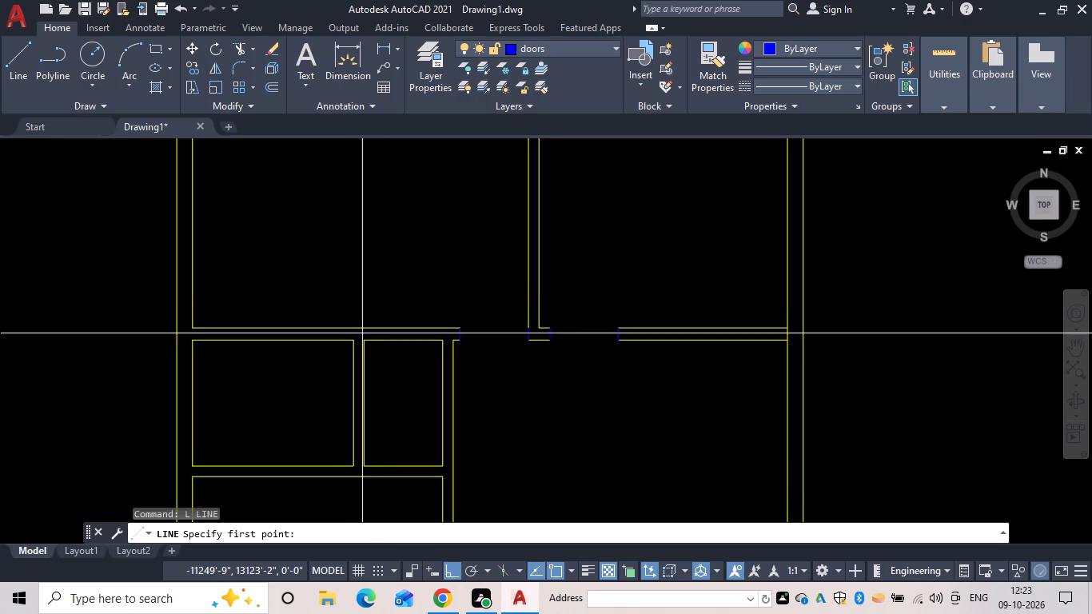
scroll(357, 335, "up", 2)
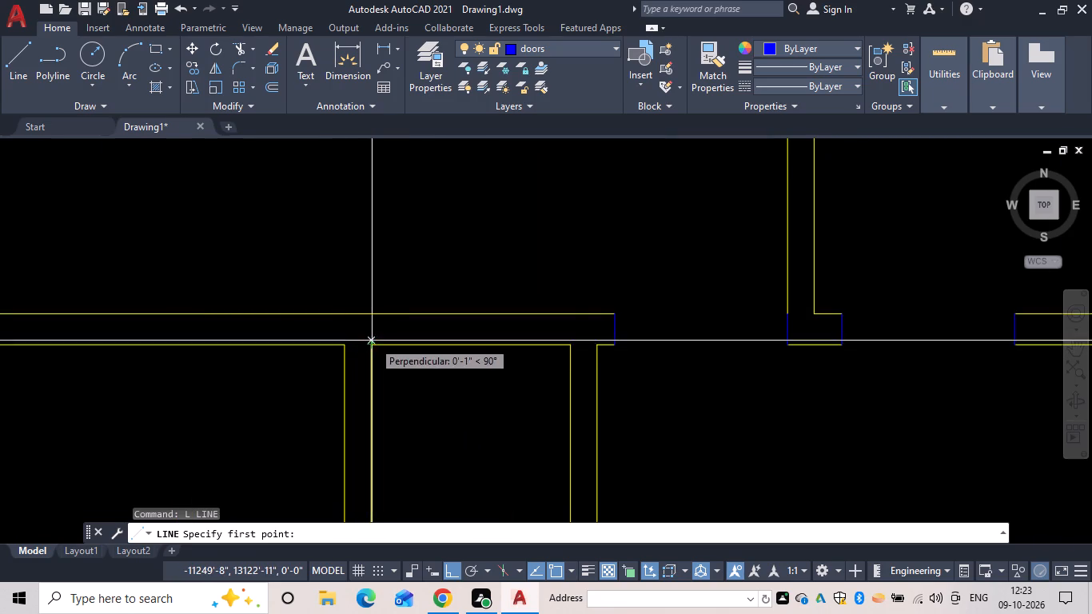
left_click_drag(373, 345, 372, 336)
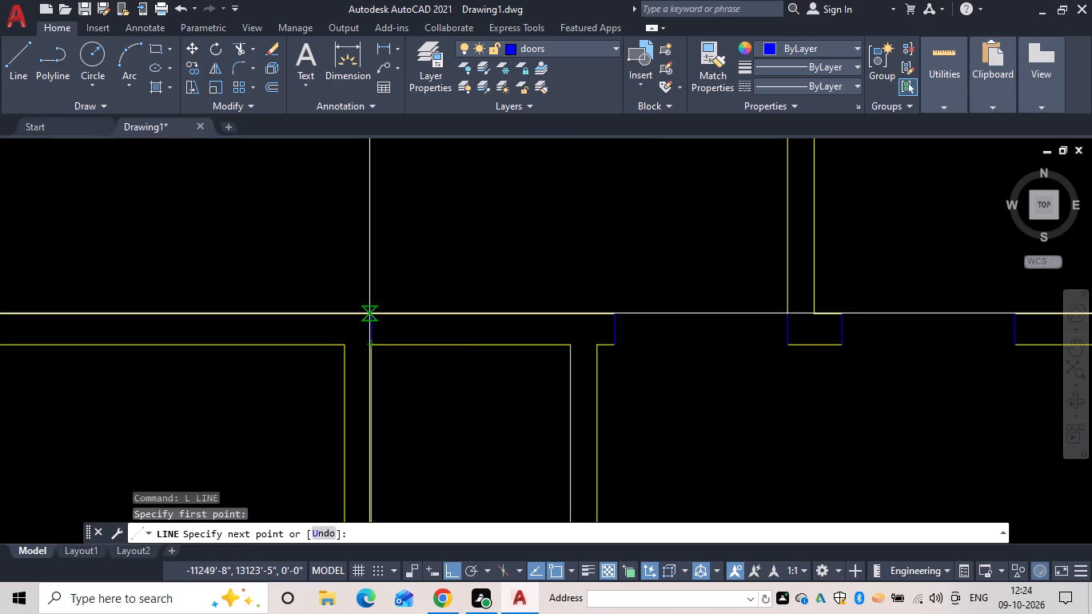
left_click(370, 313)
key("Escape")
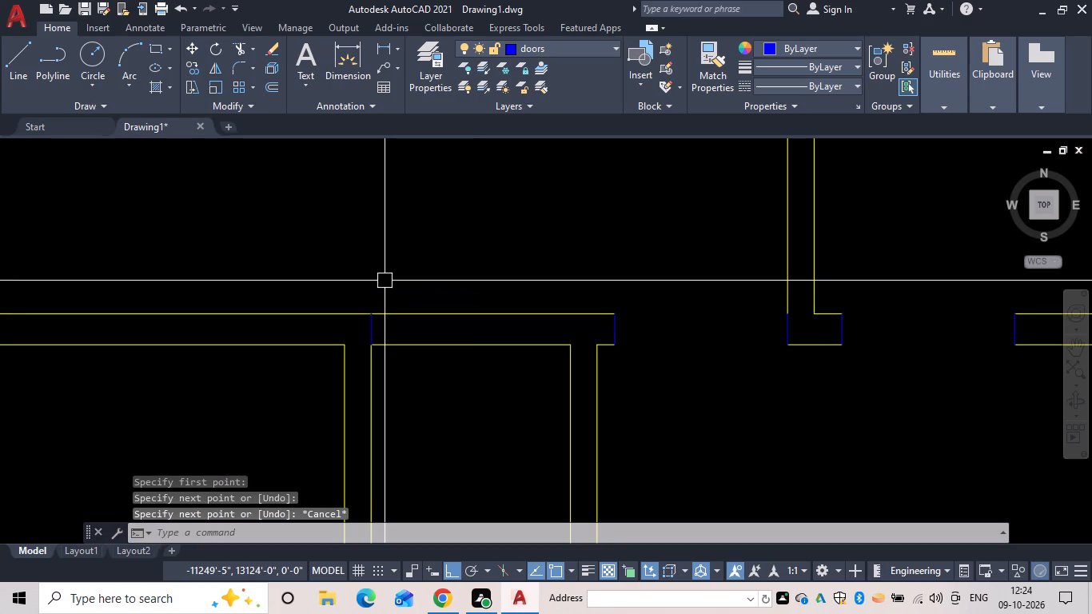
Offset the new jamb line 2'9" to the right along the horizontal wall.
type("of")
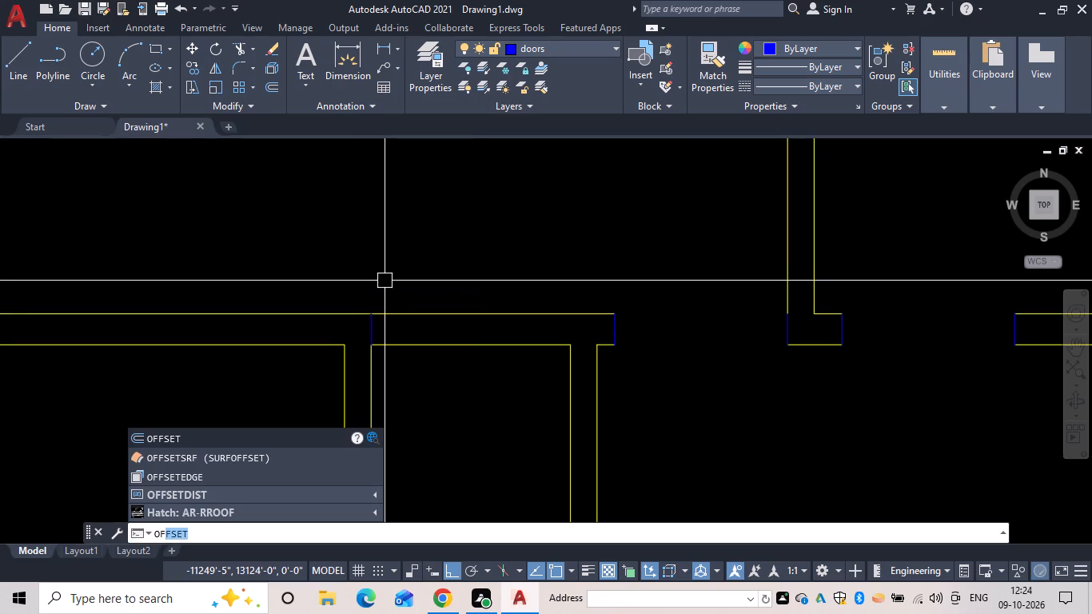
key("space")
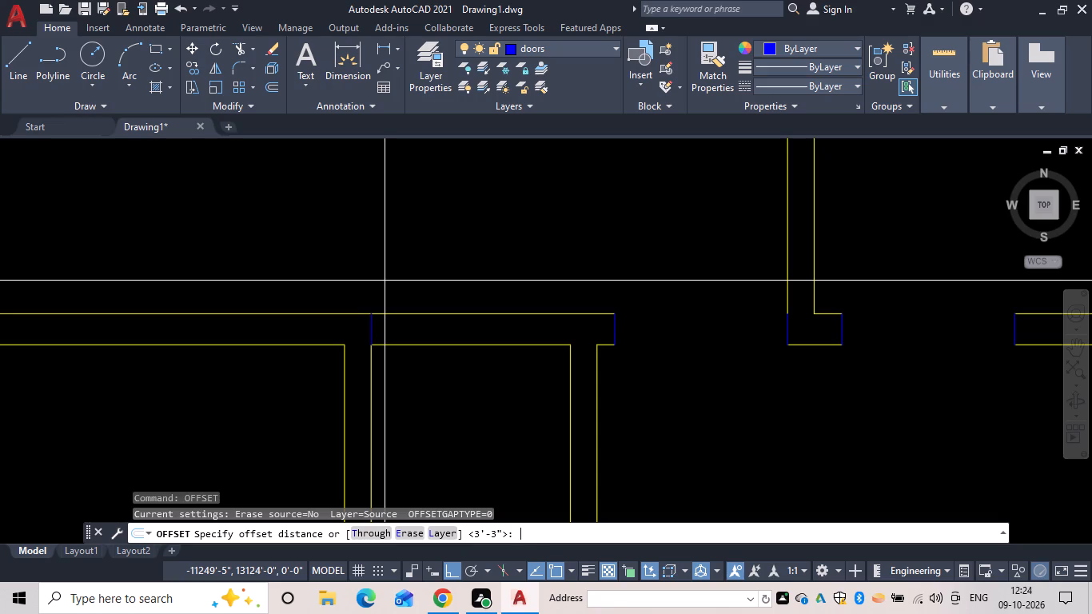
type("2'")
type("9\"")
key("space")
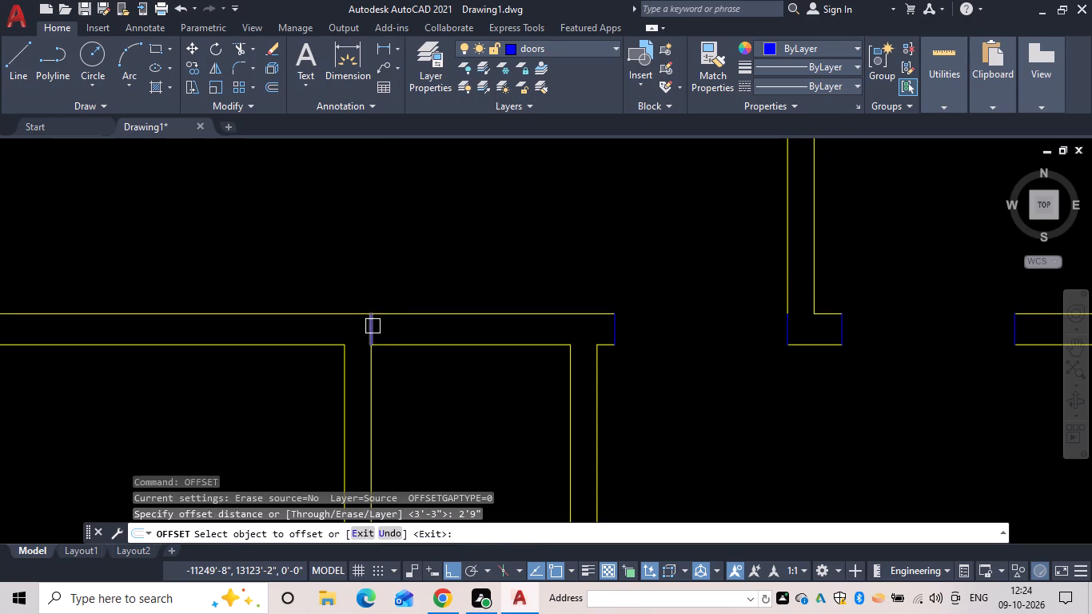
left_click(373, 326)
left_click(406, 326)
key("space")
Trim both horizontal wall lines between the 2'9" jamb pair to open the doorway.
key("t")
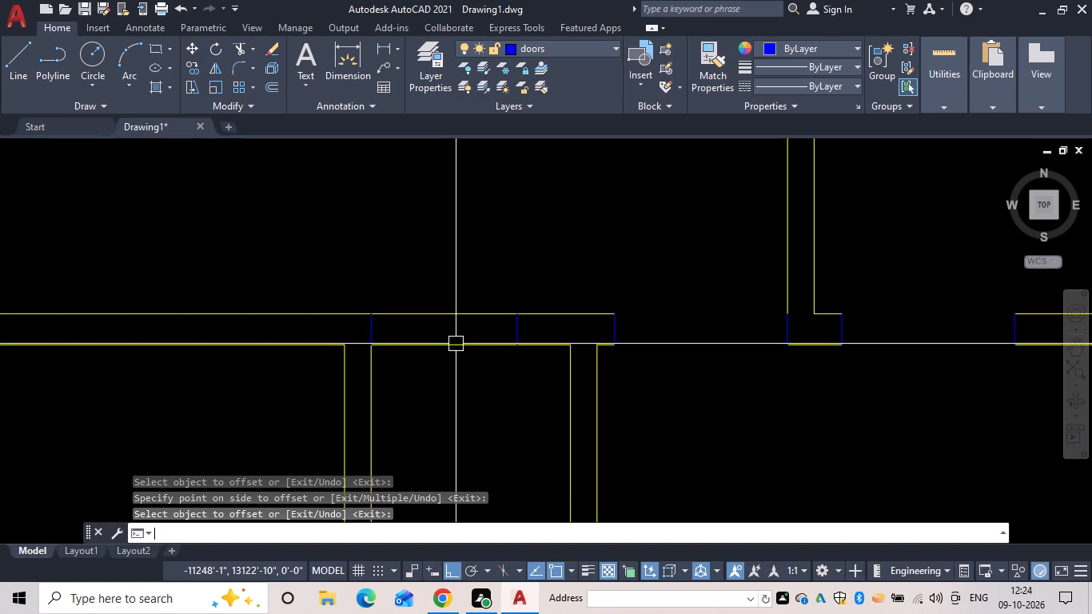
key("r")
key("space")
left_click_drag(457, 366, 467, 269)
scroll(458, 363, "down", 1)
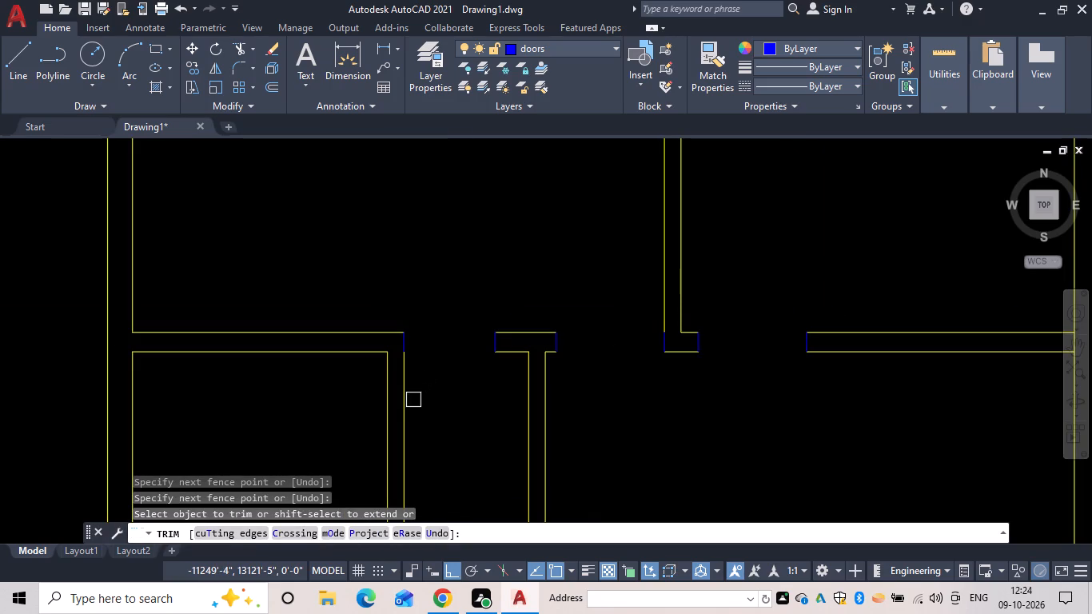
scroll(415, 397, "down", 1)
middle_click_drag(415, 397, 406, 354)
key("Escape")
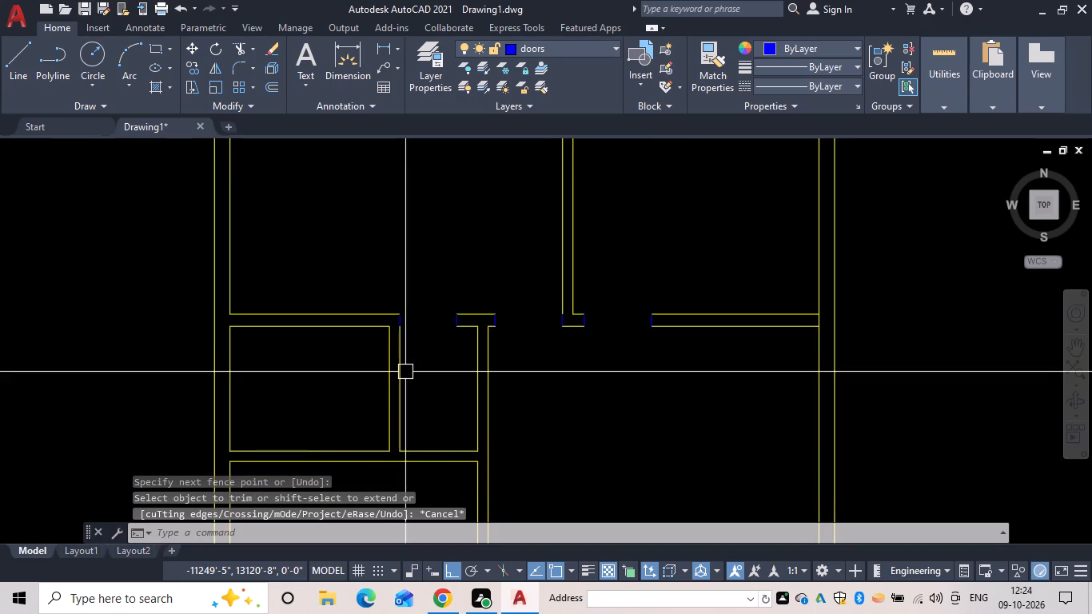
Draw a jamb line across the top end of the short vertical partition, level with the horizontal wall's lower face.
type("l")
key("space")
scroll(389, 338, "up", 4)
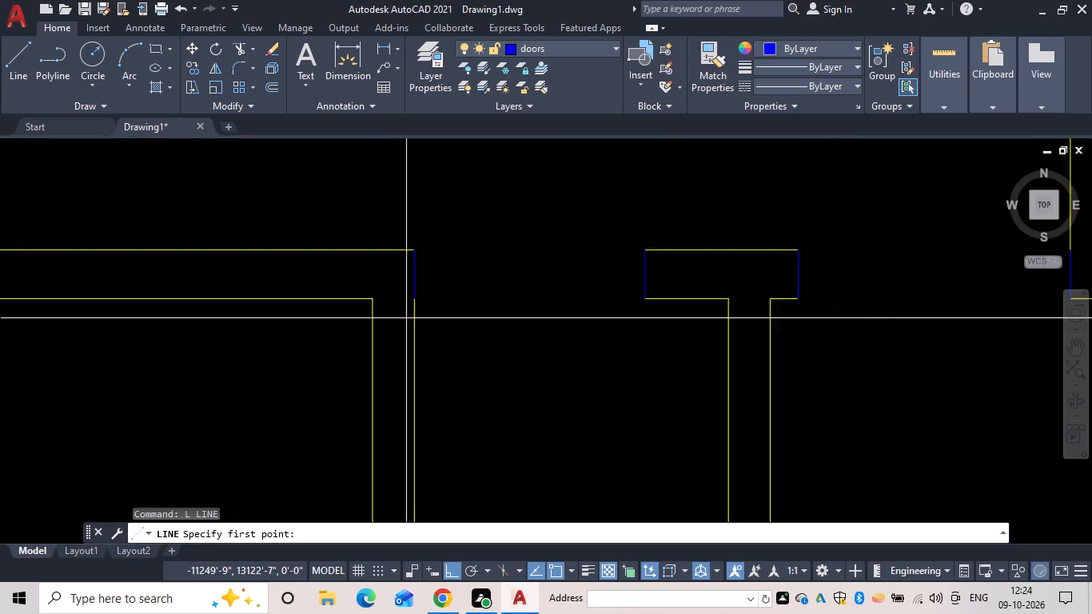
scroll(406, 318, "up", 1)
left_click(420, 271)
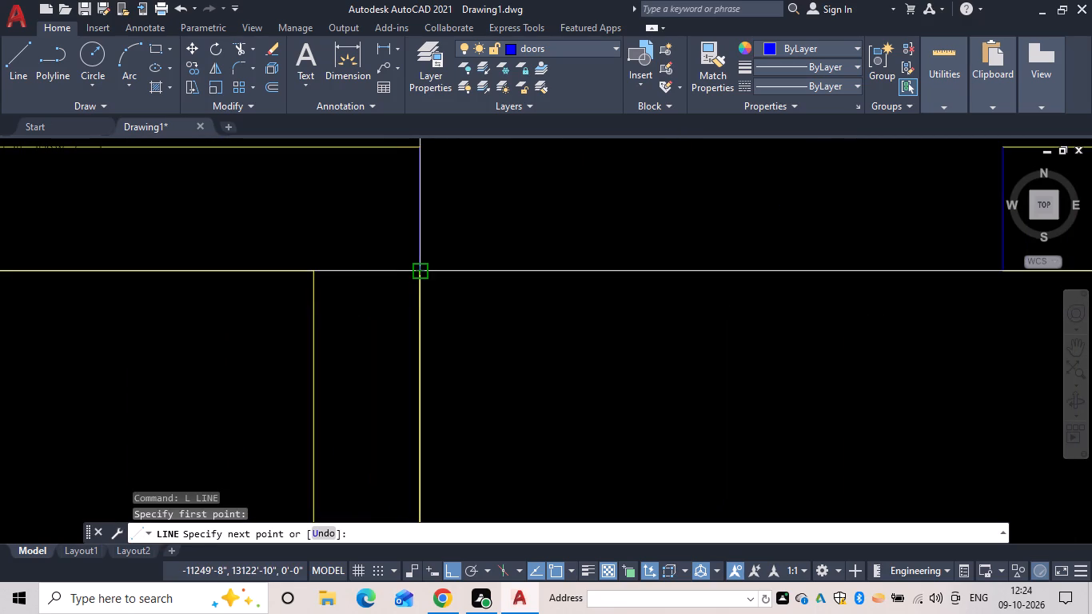
left_click(318, 270)
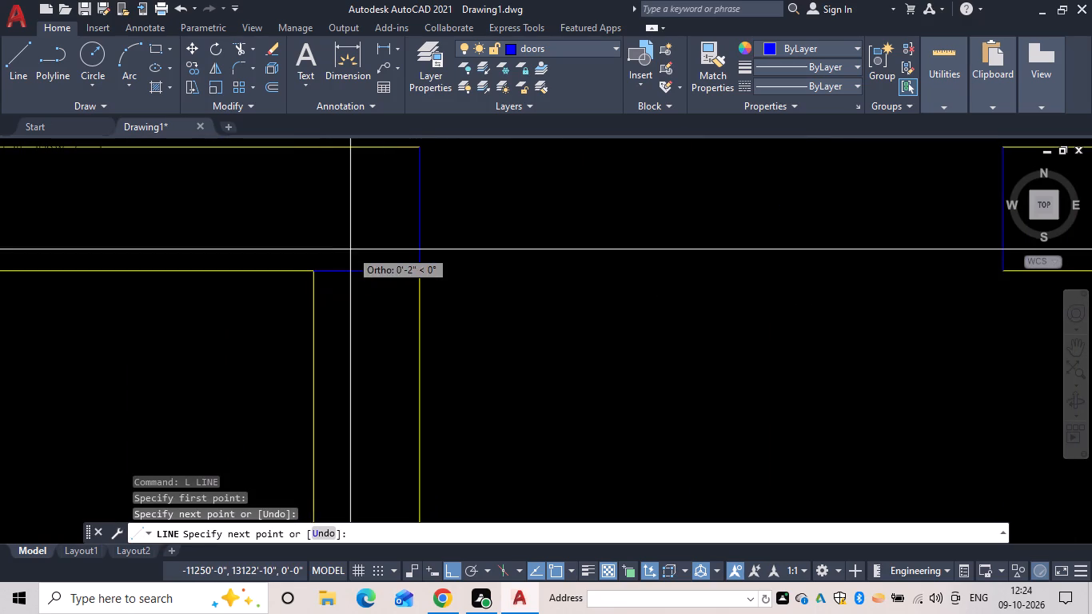
key("Escape")
Offset the partition's top jamb line 2'9" downward along the partition.
type("of")
key("space")
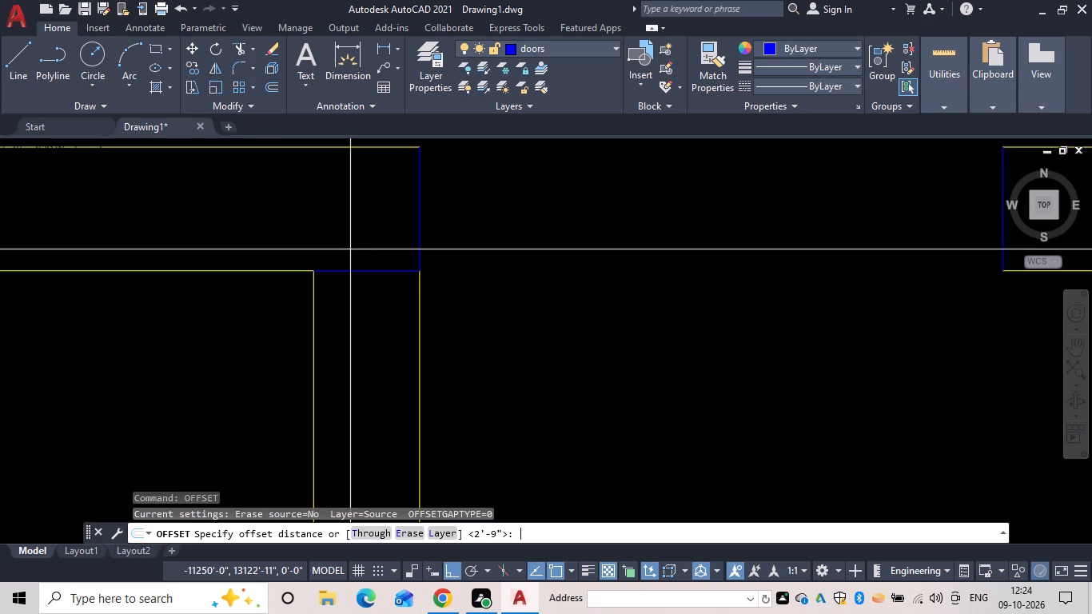
key("space")
left_click_drag(397, 267, 399, 280)
scroll(405, 309, "down", 1)
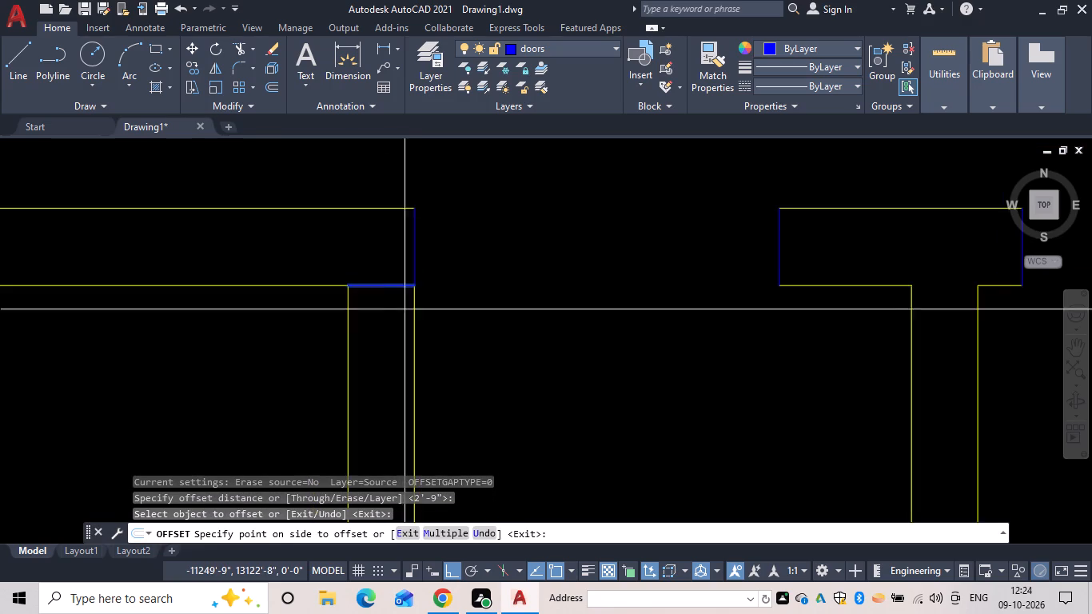
middle_click_drag(405, 309, 422, 205)
left_click(477, 350)
key("Escape")
Trim both vertical partition lines between the two jamb lines to open the doorway between the small rooms.
key("t")
key("r")
key("space")
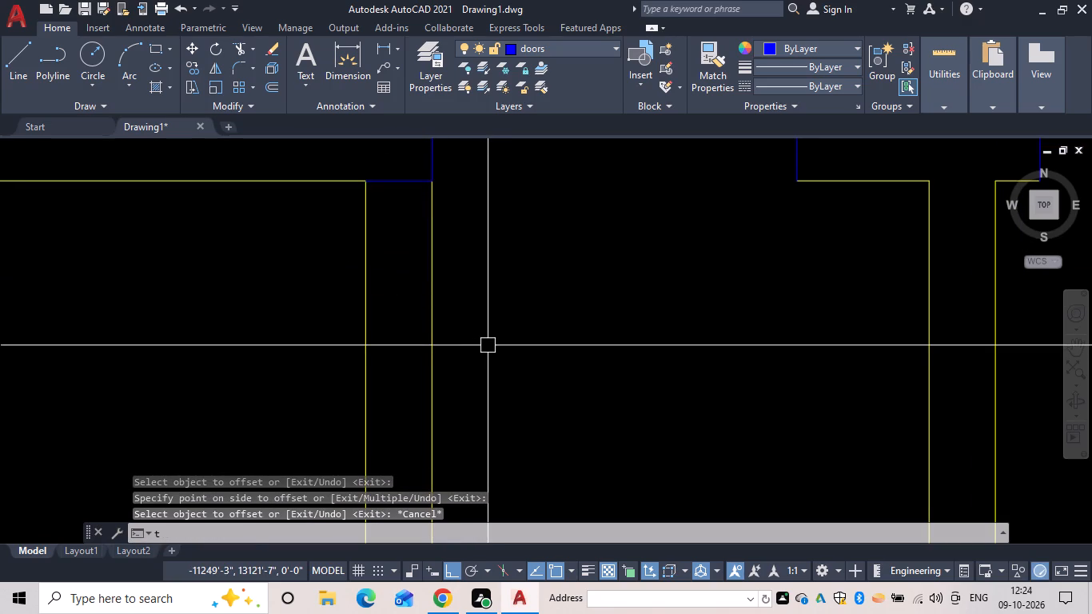
scroll(561, 359, "down", 4)
middle_click(561, 356)
left_click_drag(561, 355, 483, 367)
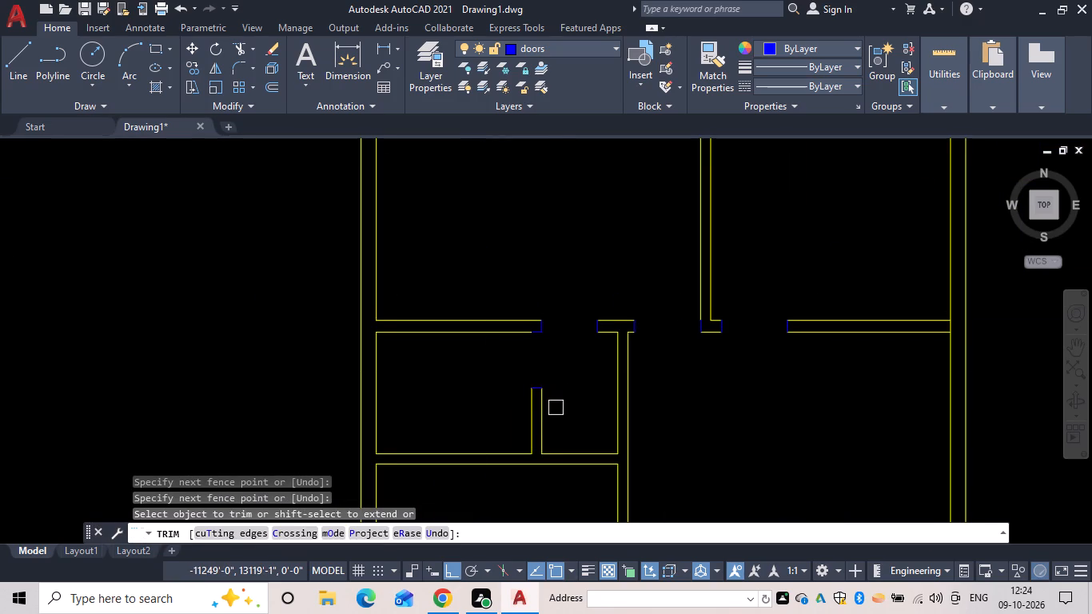
middle_click_drag(555, 408, 549, 338)
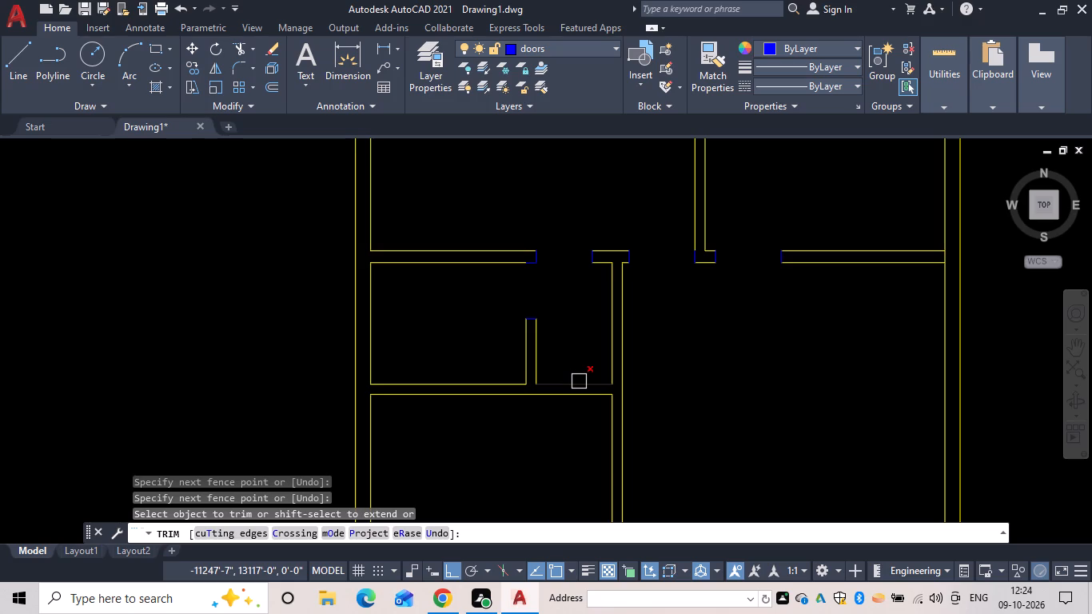
scroll(546, 389, "down", 2)
middle_click_drag(546, 389, 546, 381)
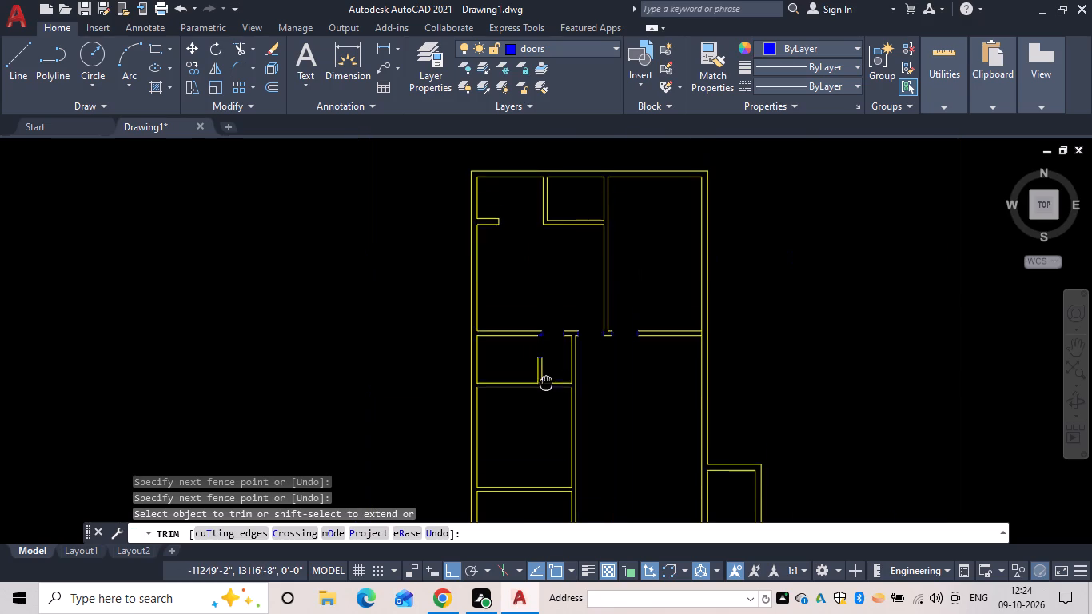
middle_click_drag(546, 381, 550, 308)
key("Escape")
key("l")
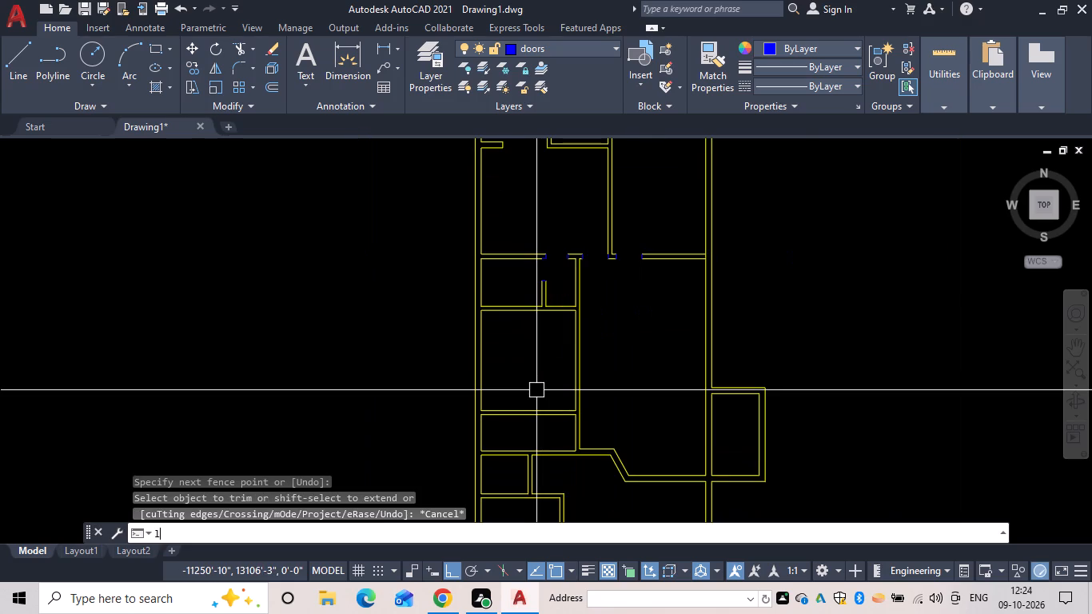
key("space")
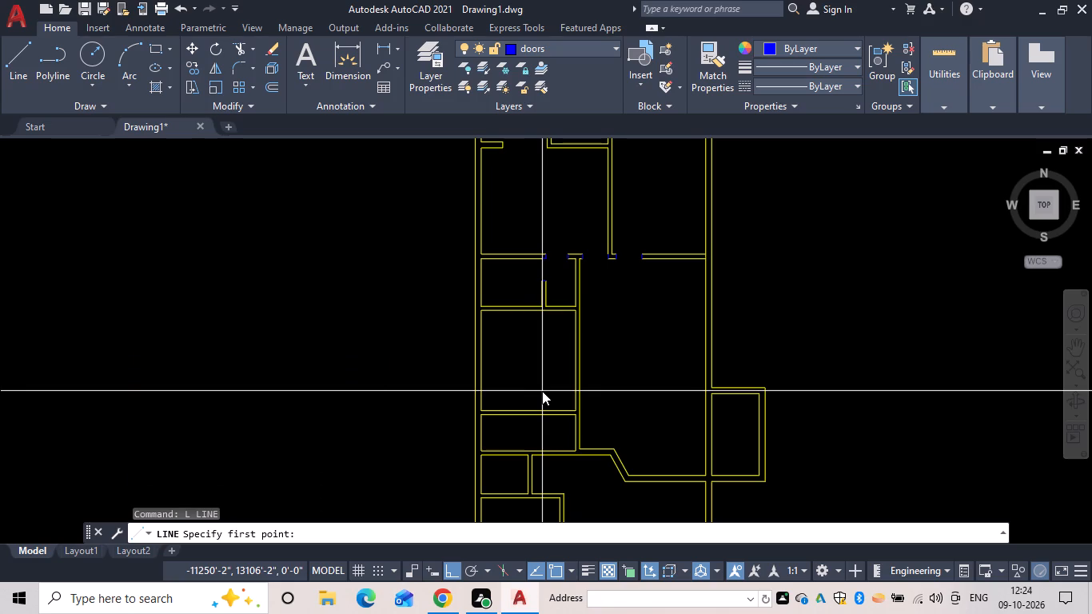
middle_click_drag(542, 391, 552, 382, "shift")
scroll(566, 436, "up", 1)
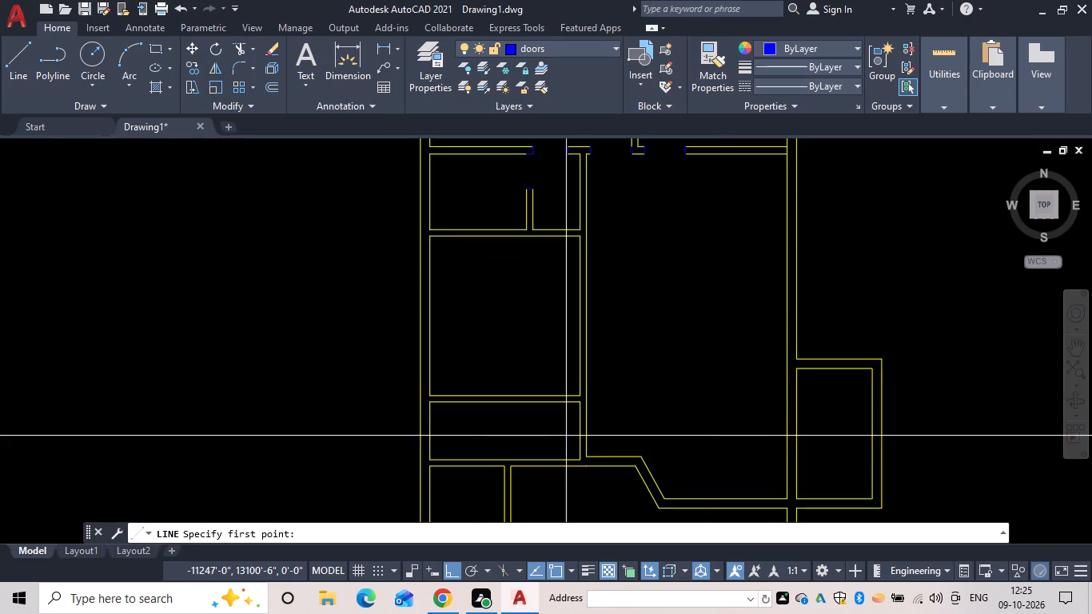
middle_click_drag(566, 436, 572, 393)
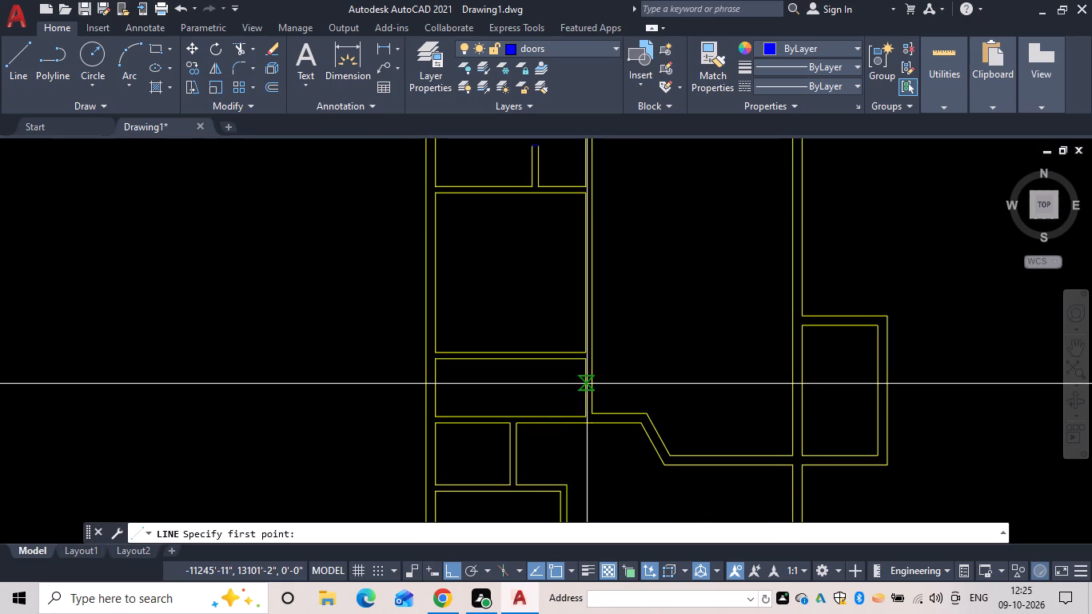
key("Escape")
Offset the outer wall's inner line 7'5" to the right inside the narrow room below the large left-hand room.
type("of")
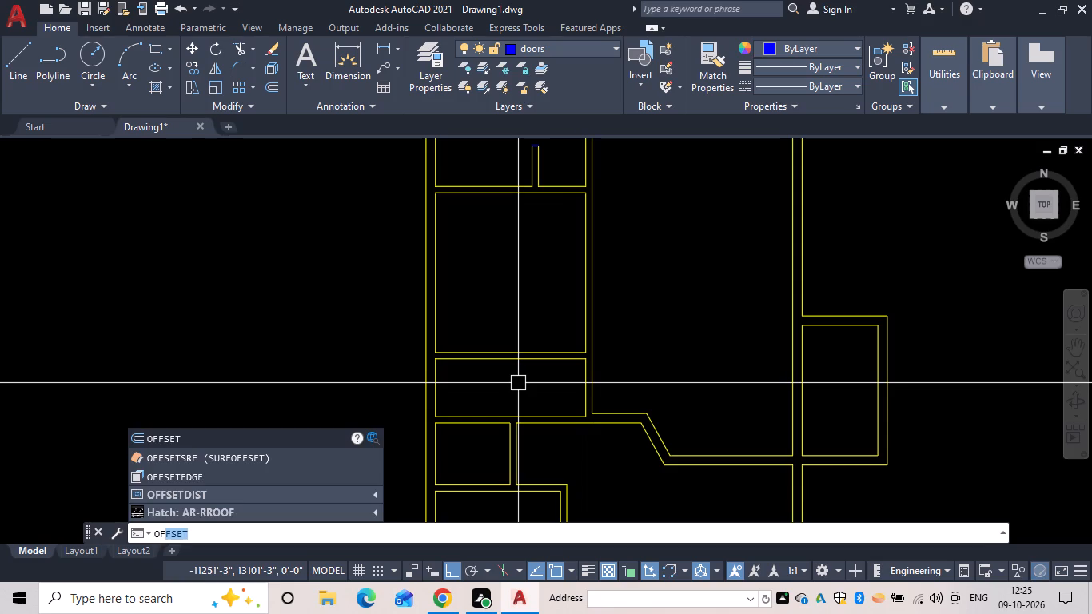
key("space")
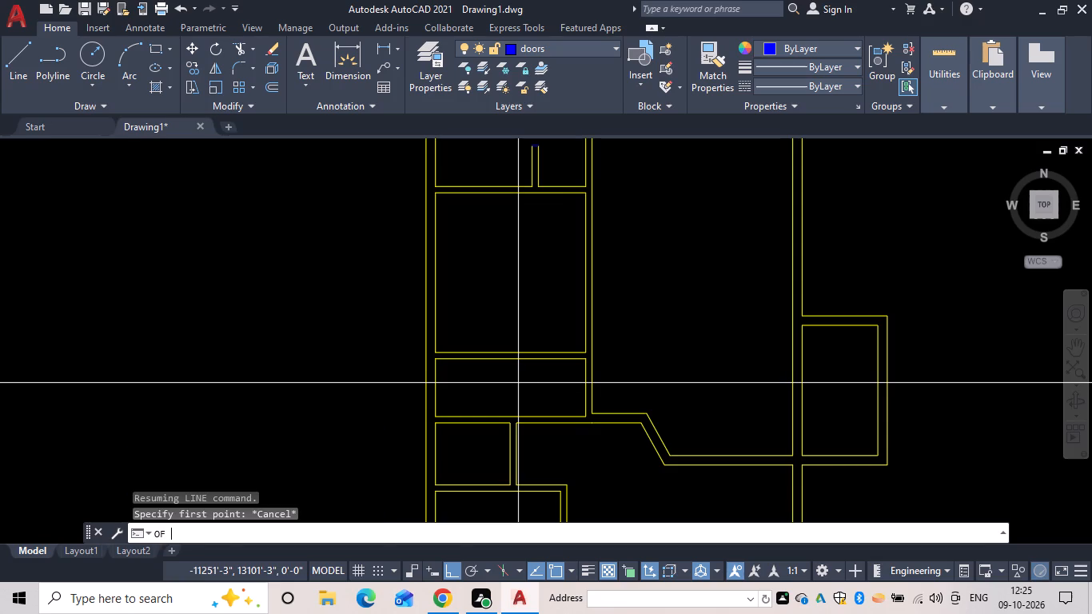
type("7'5\"")
key("space")
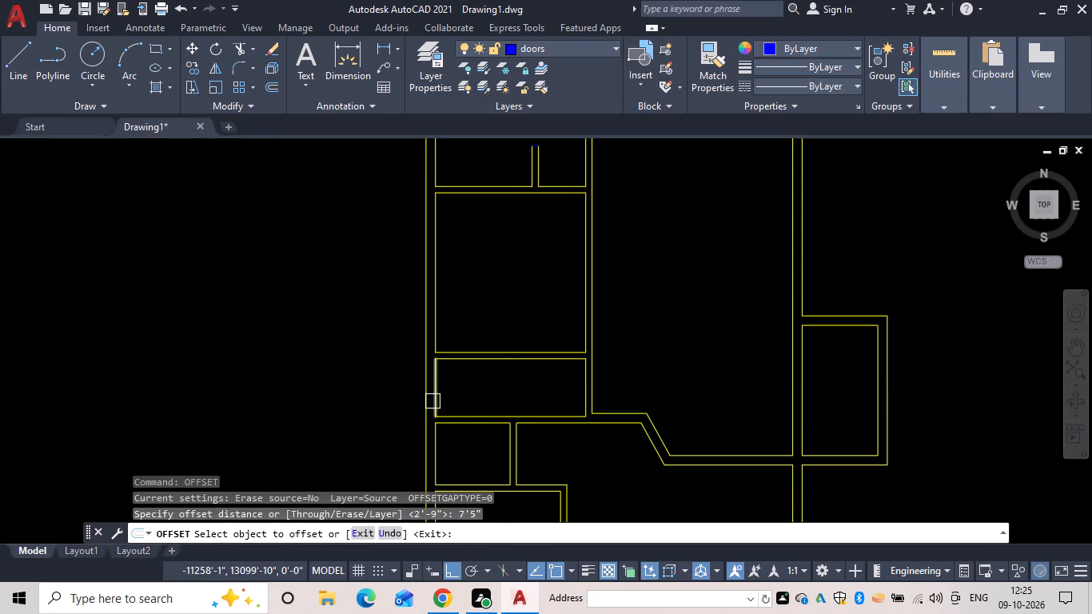
left_click_drag(436, 398, 464, 397)
left_click(496, 393)
key("space")
Offset the new dividing line 6" to the right to form a partition in the narrow room.
key("space")
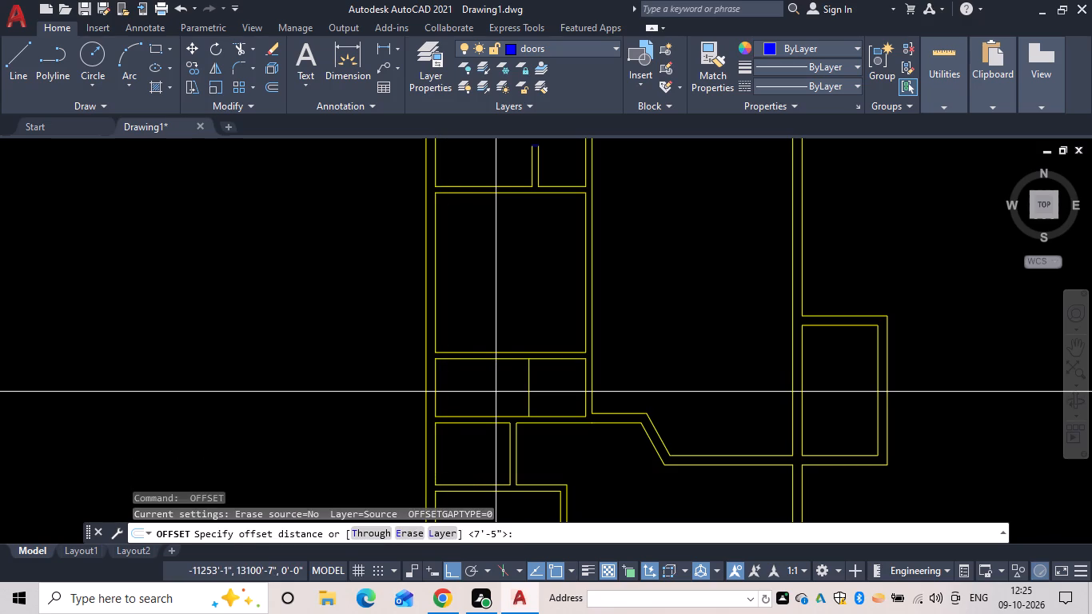
type("6")
key("space")
left_click(532, 384)
left_click(543, 384)
key("Escape")
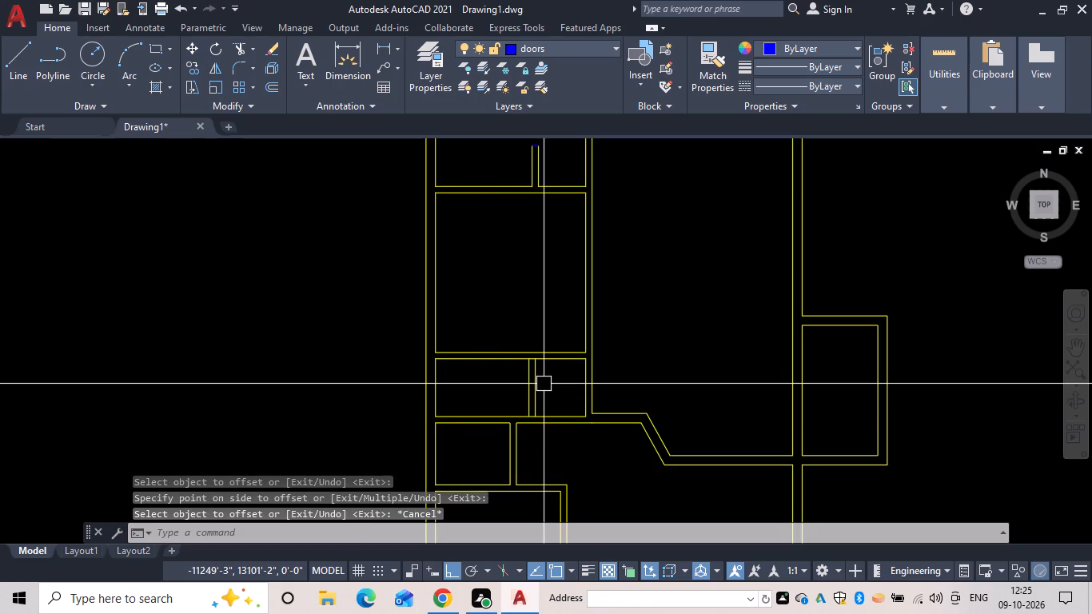
Trim the narrow room's upper and lower wall lines between the two new partition lines to clean up the junctions.
type("trr")
key("space")
scroll(536, 364, "up", 3)
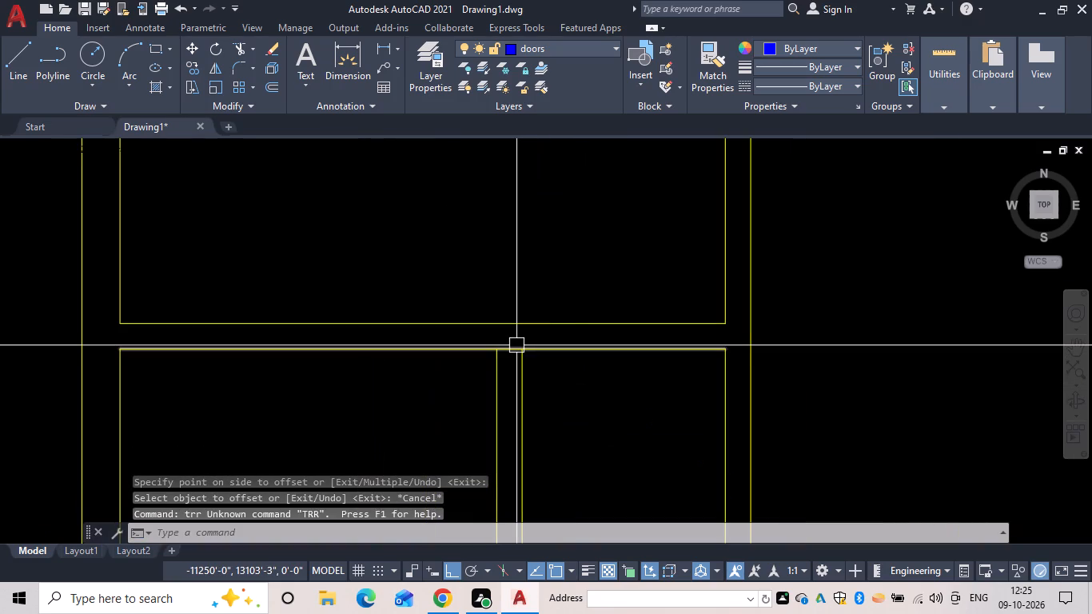
key("Escape")
type("tr")
key("space")
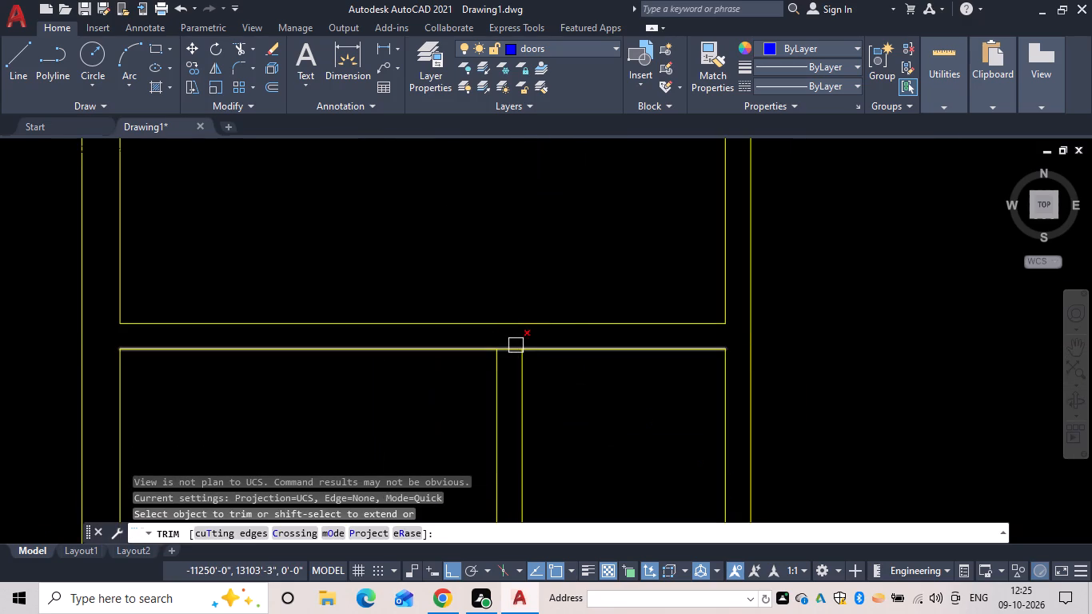
left_click(501, 349)
scroll(524, 409, "down", 2)
middle_click_drag(523, 409, 514, 268)
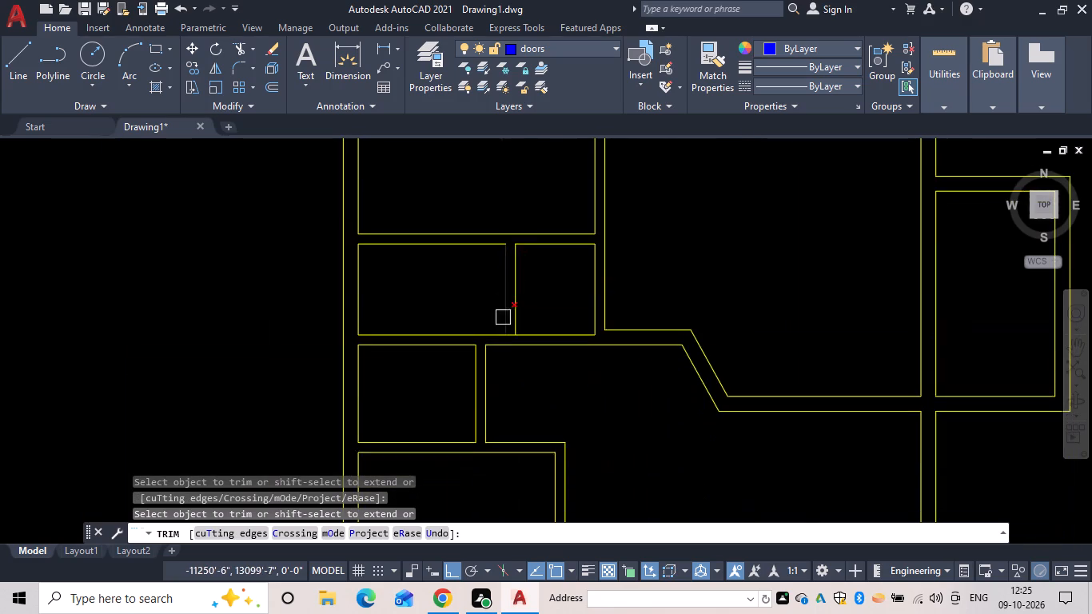
scroll(503, 323, "up", 3)
left_click(516, 363)
scroll(564, 365, "down", 3)
middle_click_drag(564, 365, 560, 373)
key("Escape")
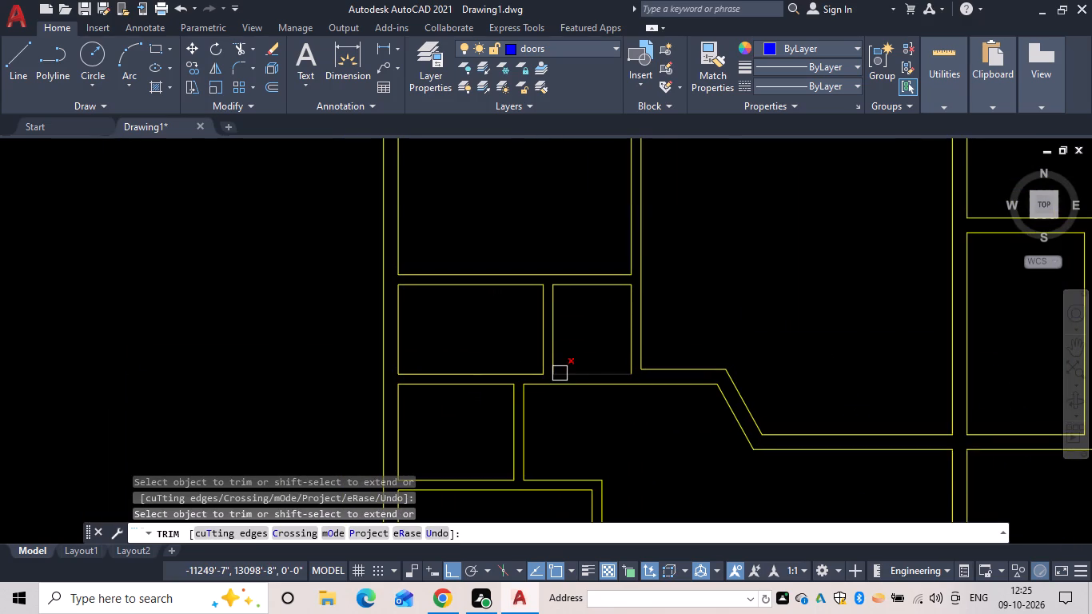
key("Escape")
Draw a jamb line across the wall below the large left-hand room, in line with the partition's right face.
type("l")
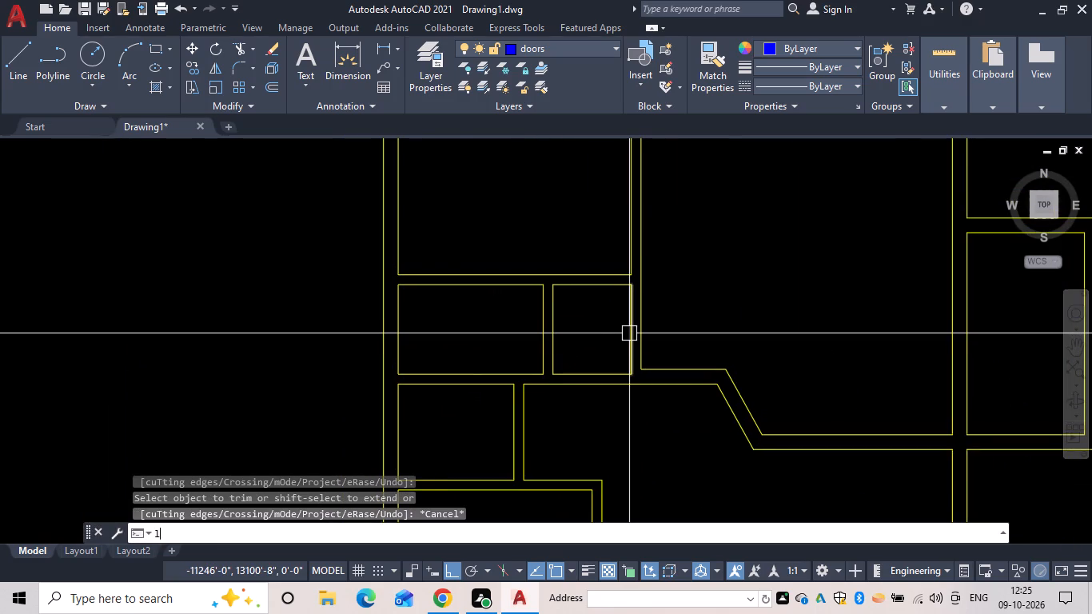
key("space")
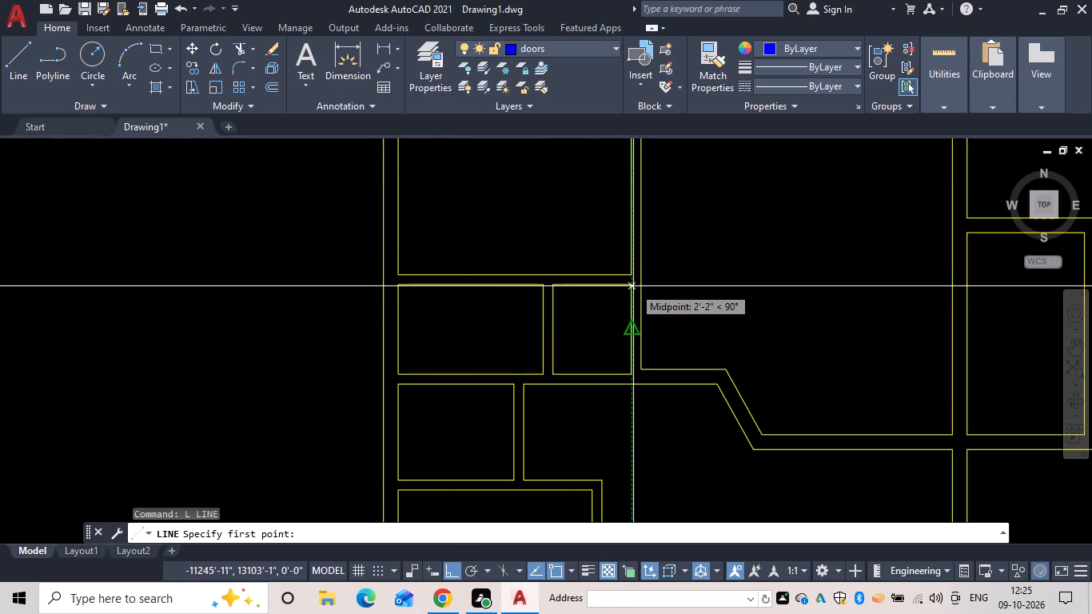
scroll(544, 285, "up", 1)
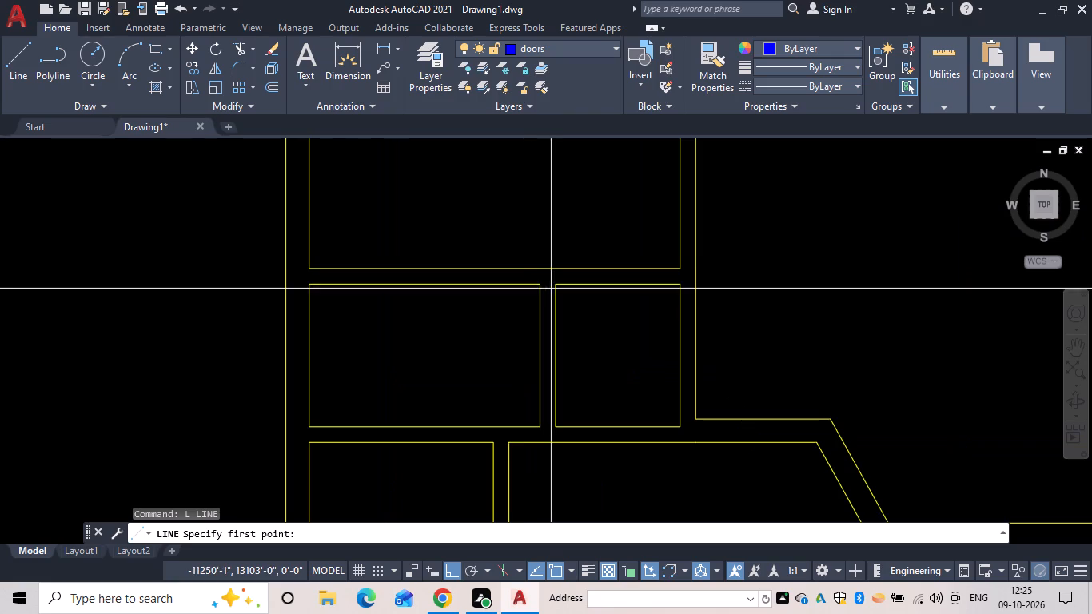
left_click(554, 284)
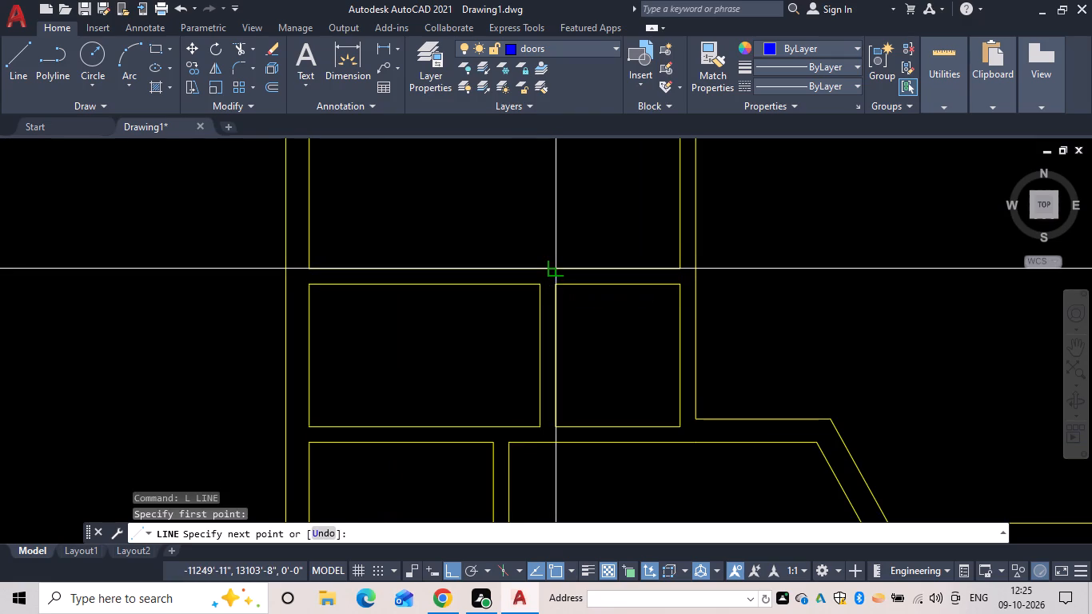
left_click(556, 269)
key("Escape")
Offset the new jamb line 3'11" to the right within the wall below the large room.
type("of 3'11\"")
key("space")
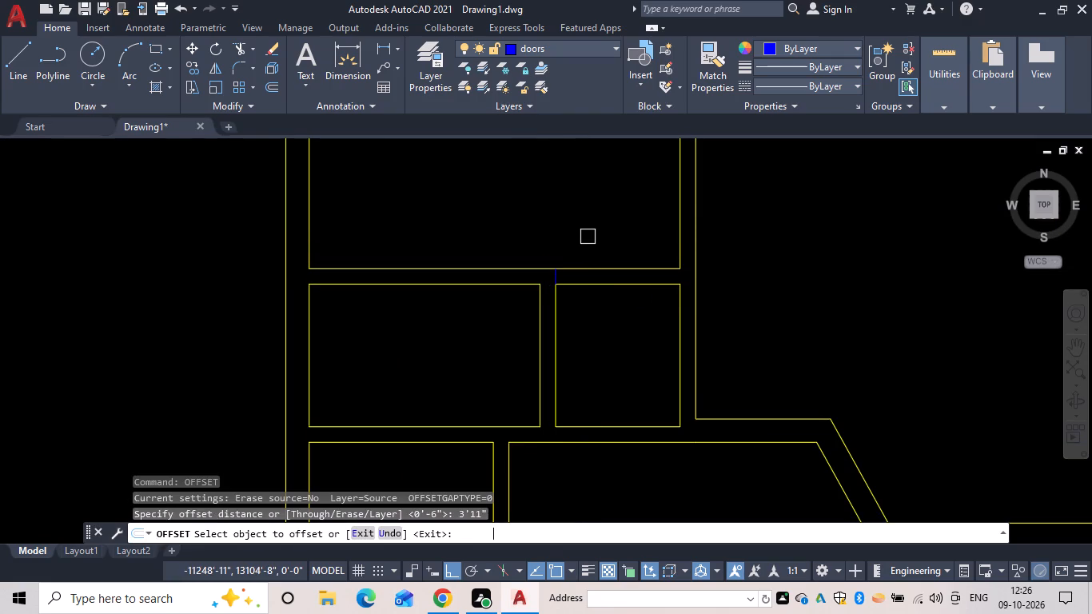
scroll(560, 267, "up", 3)
left_click_drag(535, 297, 551, 297)
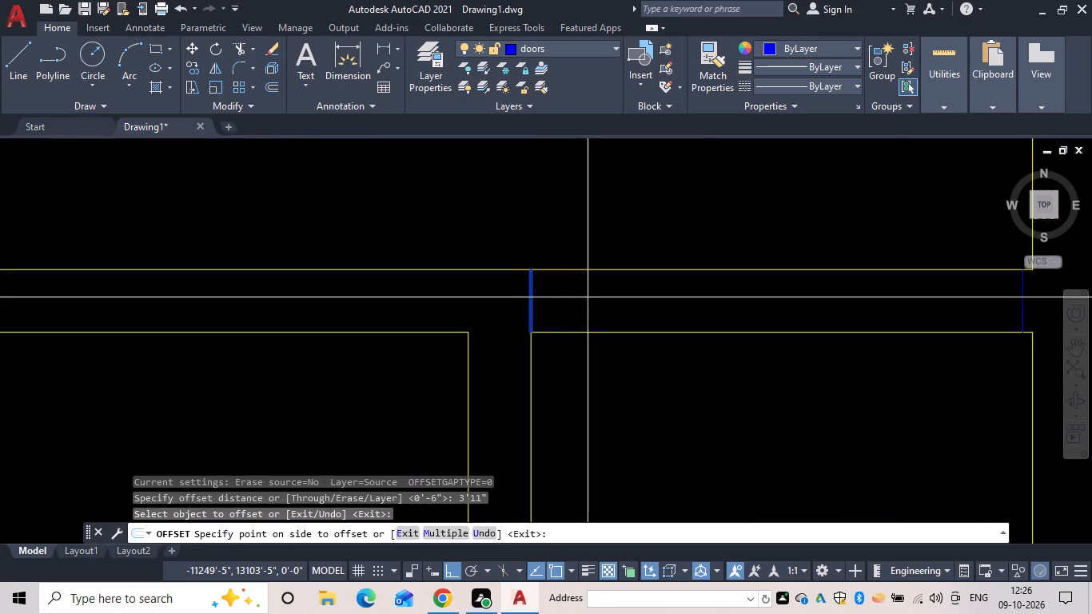
left_click(588, 297)
key("Escape")
Trim both horizontal wall lines between the two jamb lines to open the passage below the large room.
type("tr")
key("space")
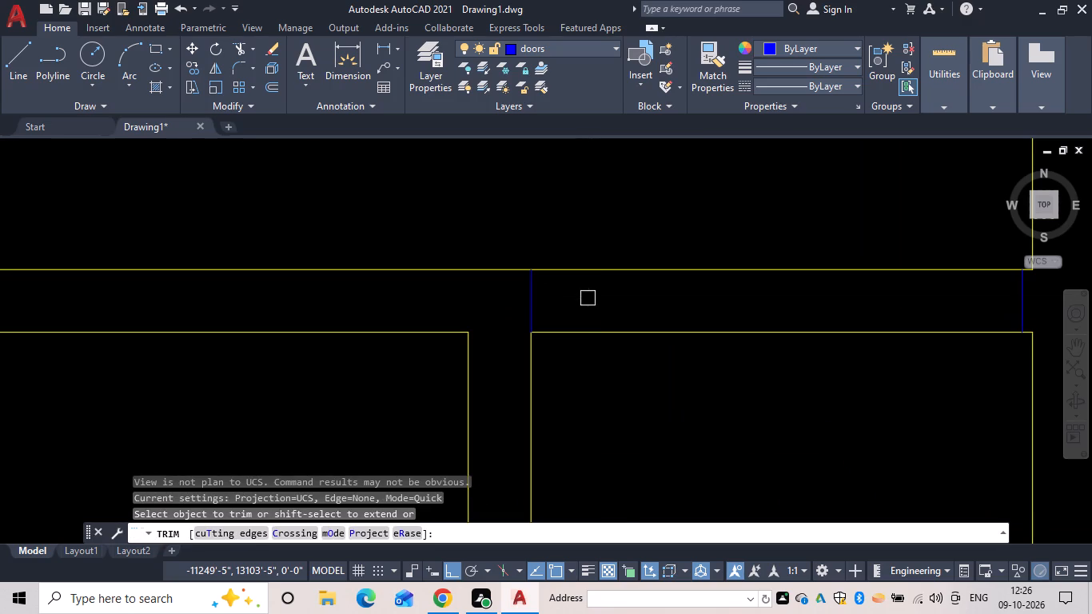
left_click_drag(605, 248, 626, 336)
scroll(623, 345, "down", 4)
middle_click_drag(623, 349, 612, 295)
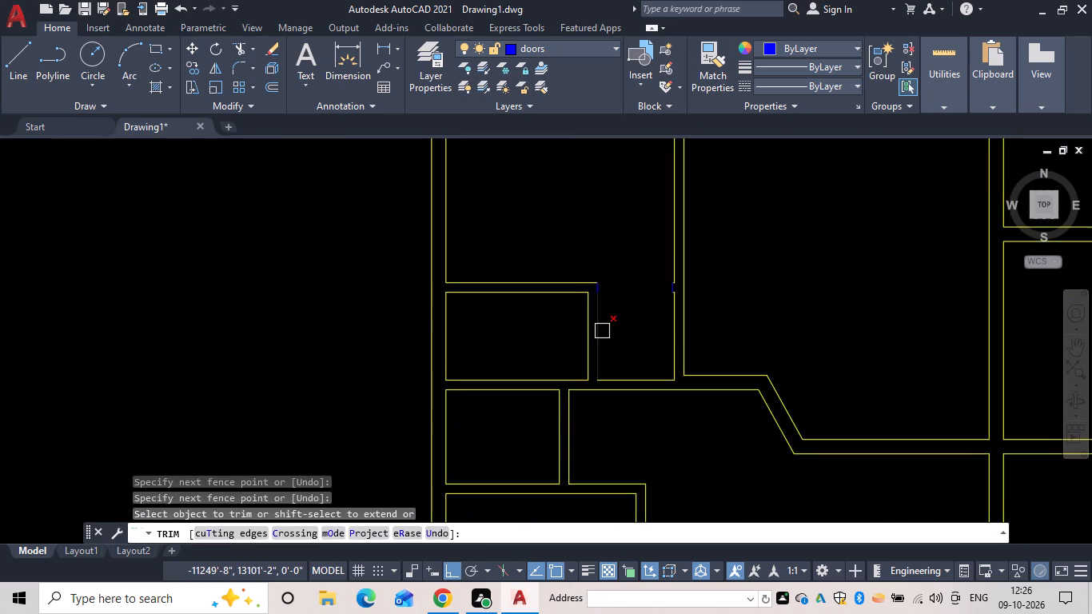
scroll(601, 325, "up", 2)
key("Escape")
Draw a jamb line across the top end of the vertical partition, between its two faces.
type("l")
key("space")
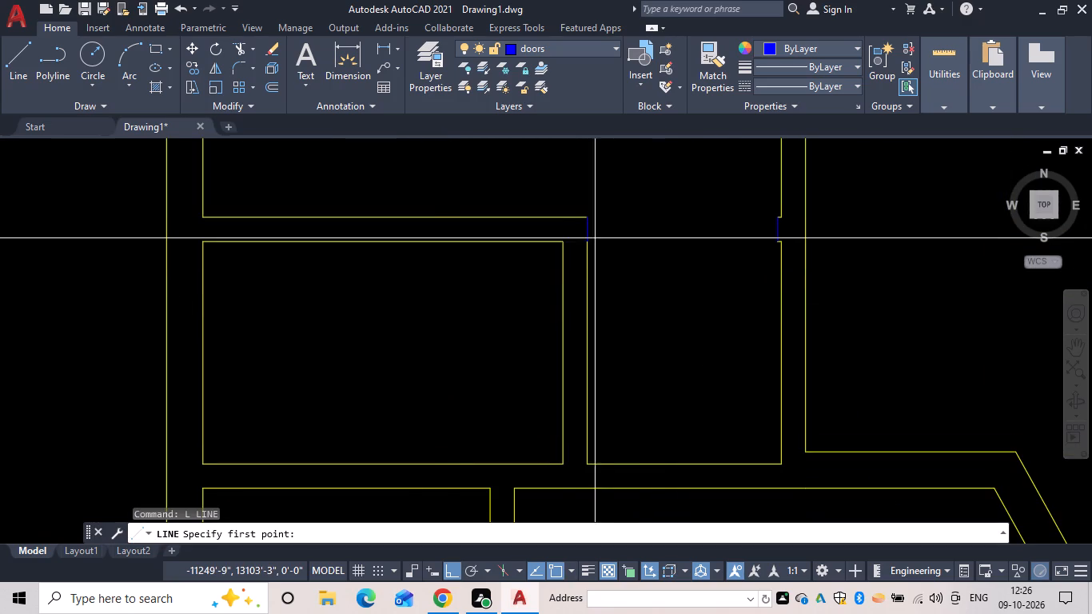
left_click(564, 241)
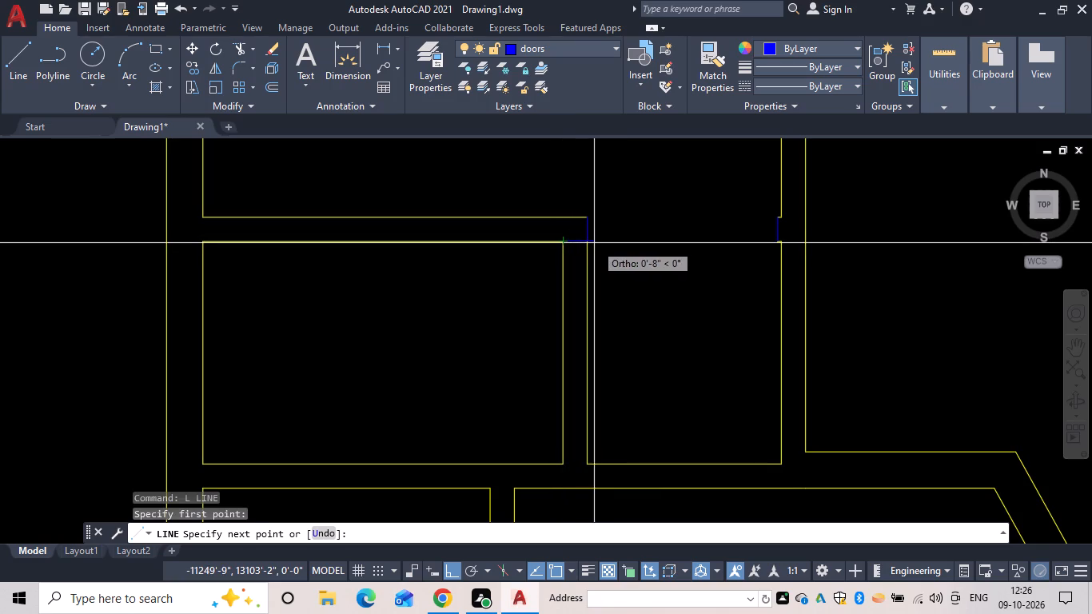
left_click(588, 241)
key("Escape")
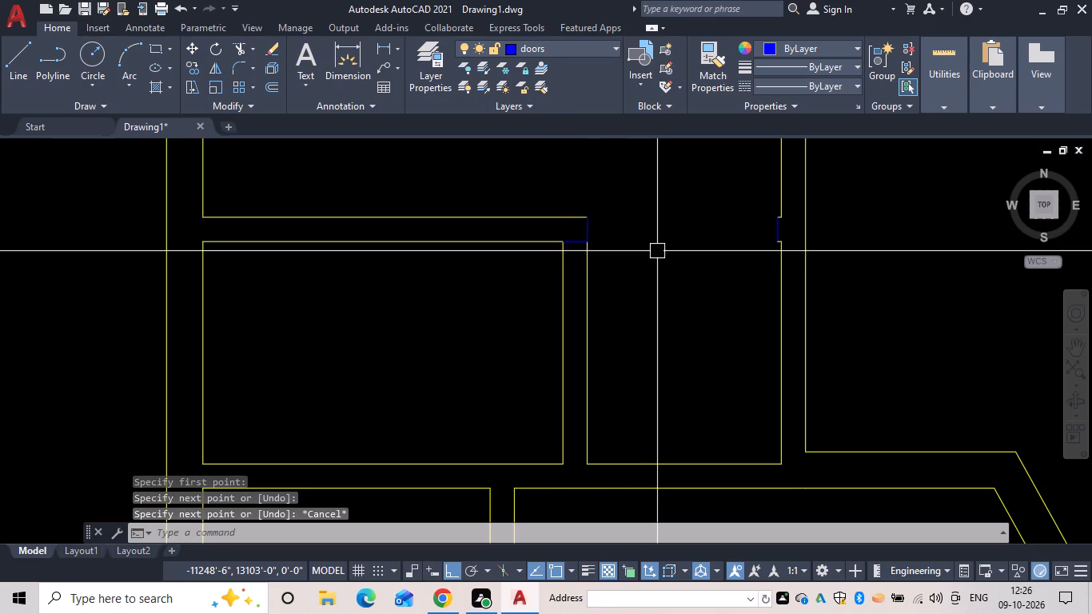
Offset the partition's top jamb line 2'9" downward.
type("of")
key("space")
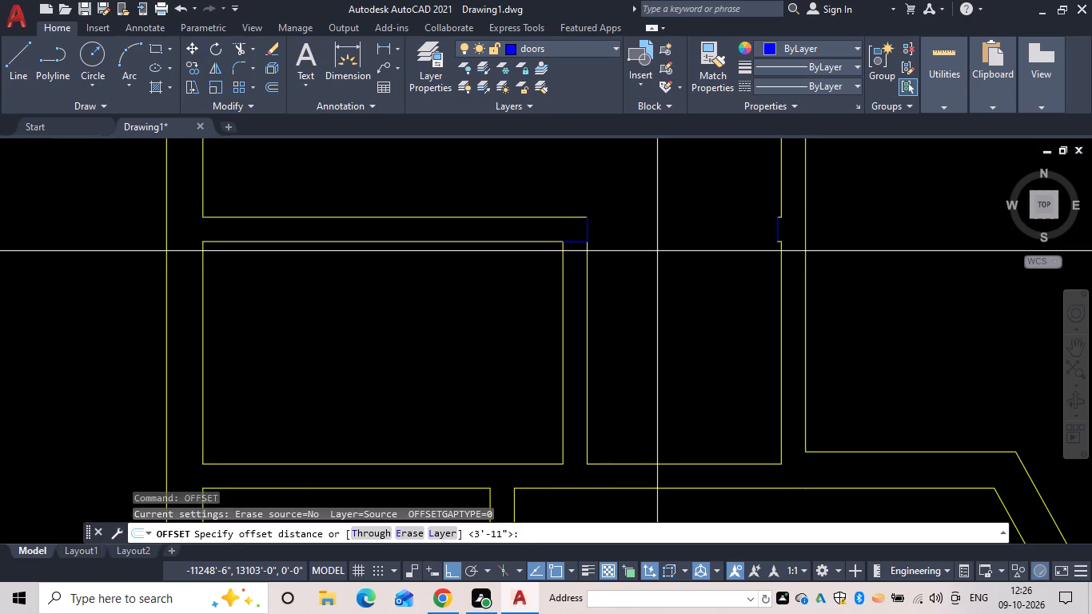
type("2'9\"")
key("space")
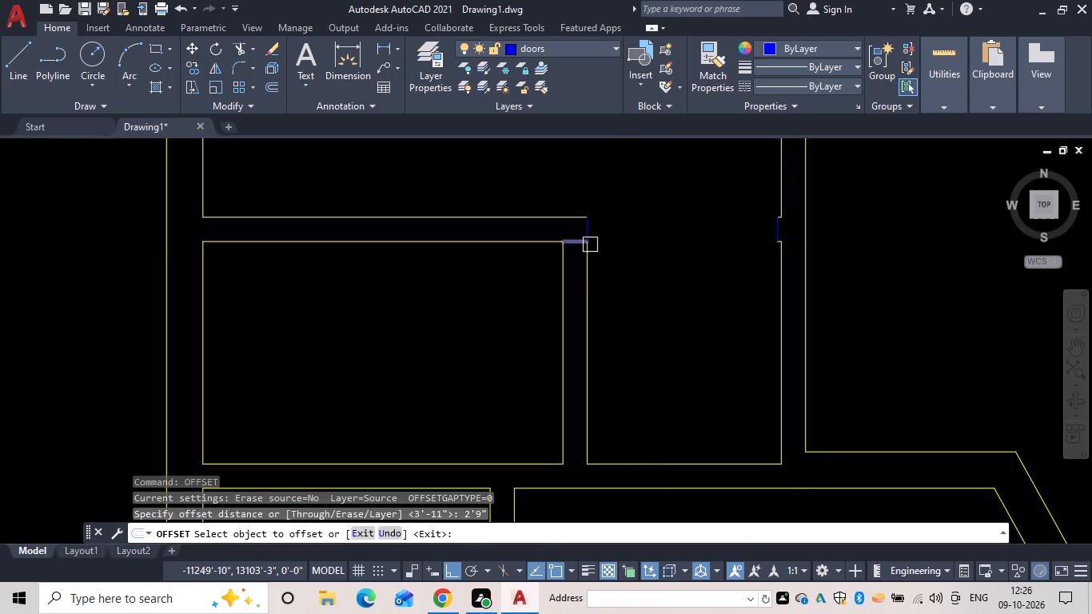
left_click(572, 241)
left_click(563, 297)
key("space")
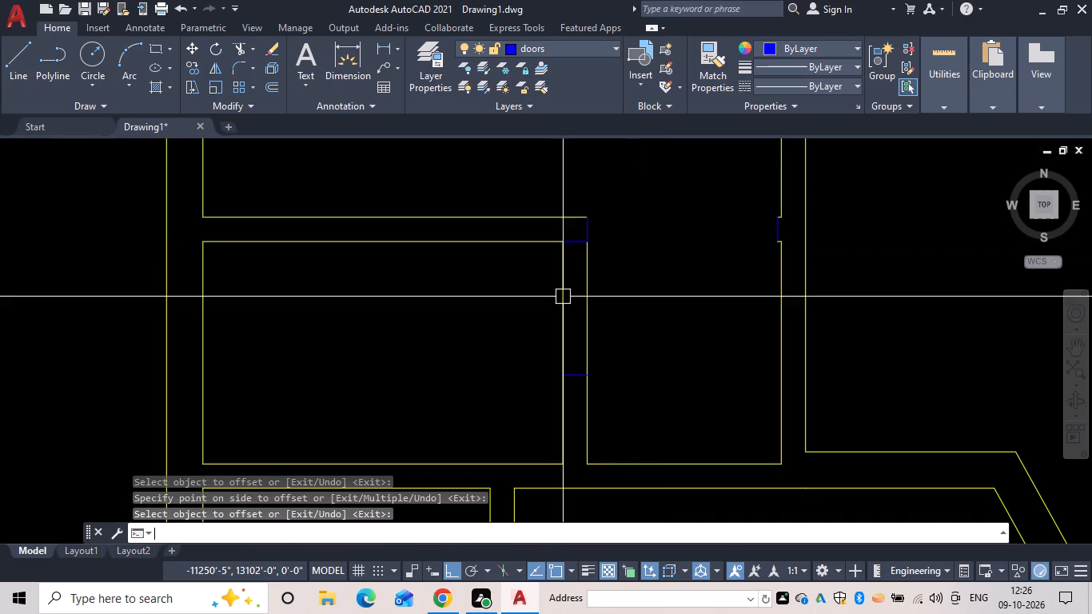
Trim both vertical partition lines between the two jamb lines to open the 2'9" doorway.
type("tr")
key("space")
left_click_drag(611, 327, 515, 325)
scroll(524, 333, "down", 2)
middle_click_drag(525, 335, 469, 337)
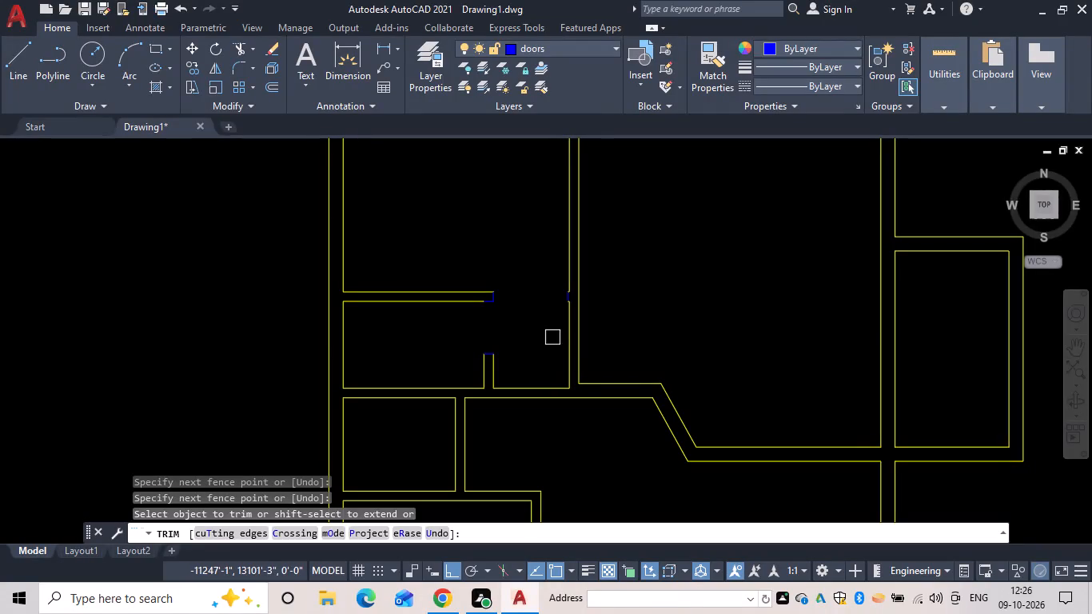
key("Escape")
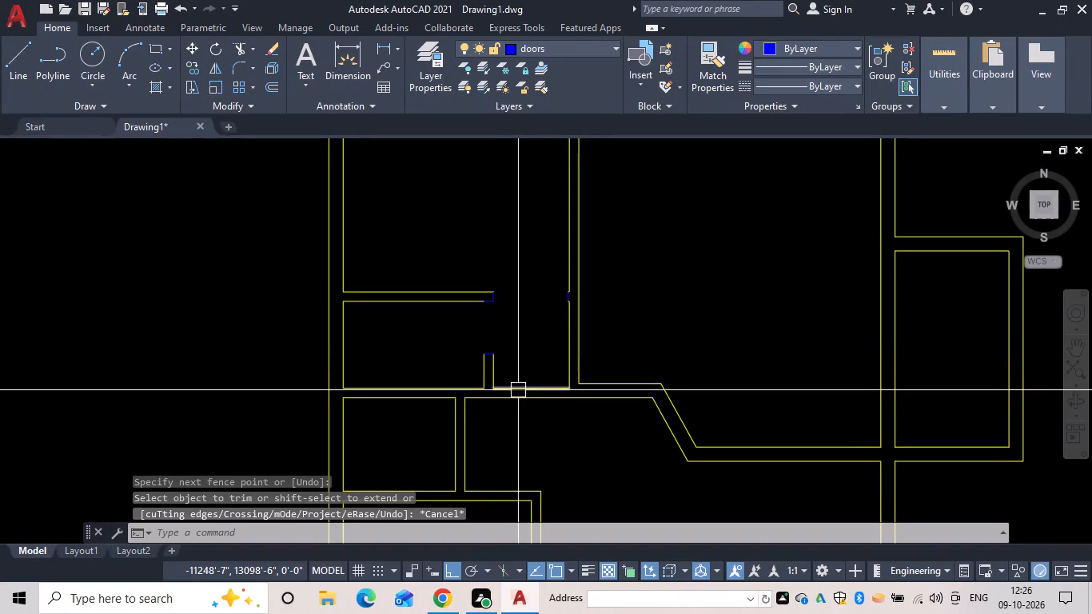
Fillet the partition's right face and the narrow room's right-hand line with the lower wall line on either side of the passage.
key("f")
key("space")
scroll(510, 392, "up", 2)
left_click(464, 365)
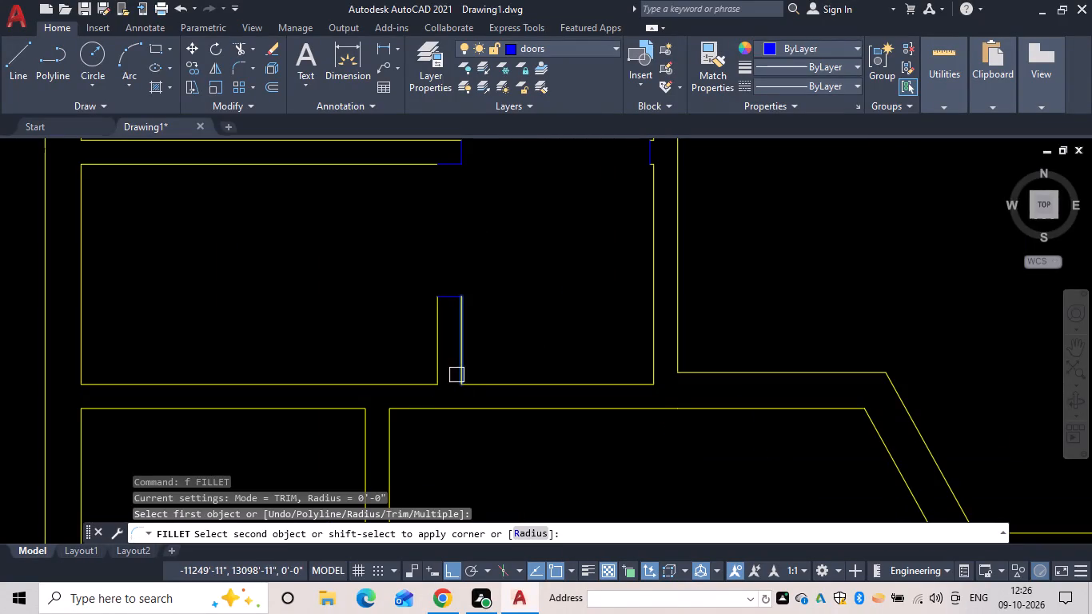
left_click(440, 412)
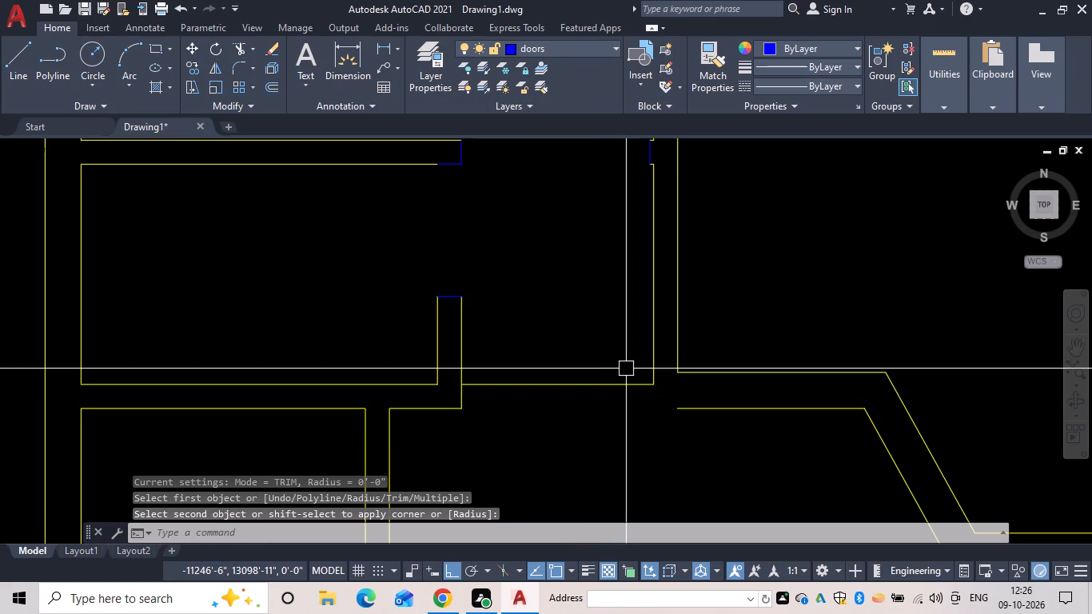
key("space")
left_click(652, 364)
left_click(681, 405)
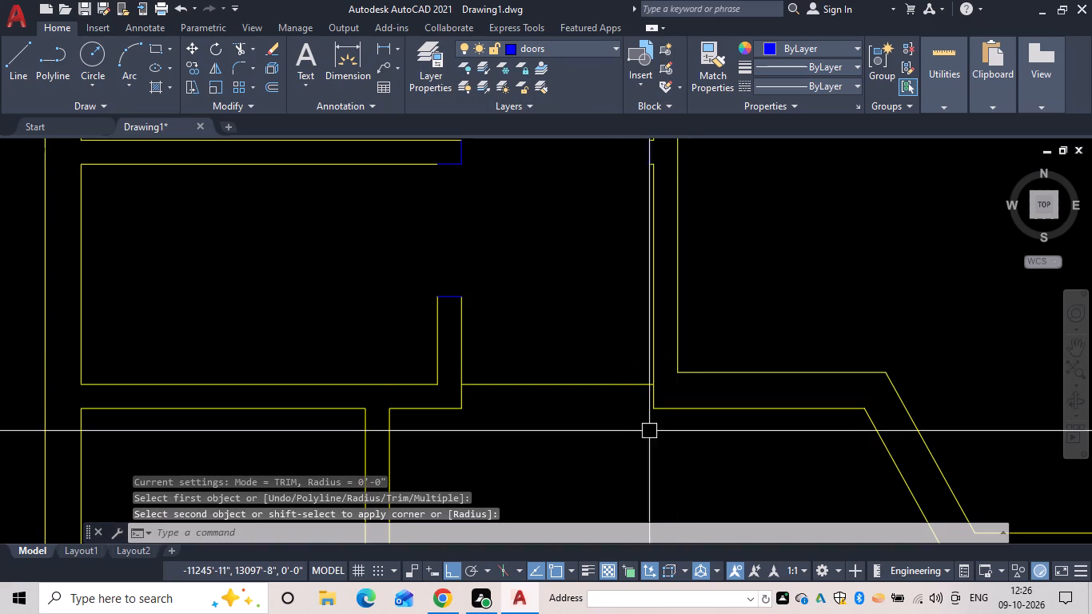
key("Escape")
Erase the horizontal wall line still crossing the passage between the partition and the right-hand wall.
left_click(597, 386)
type("r")
key("space")
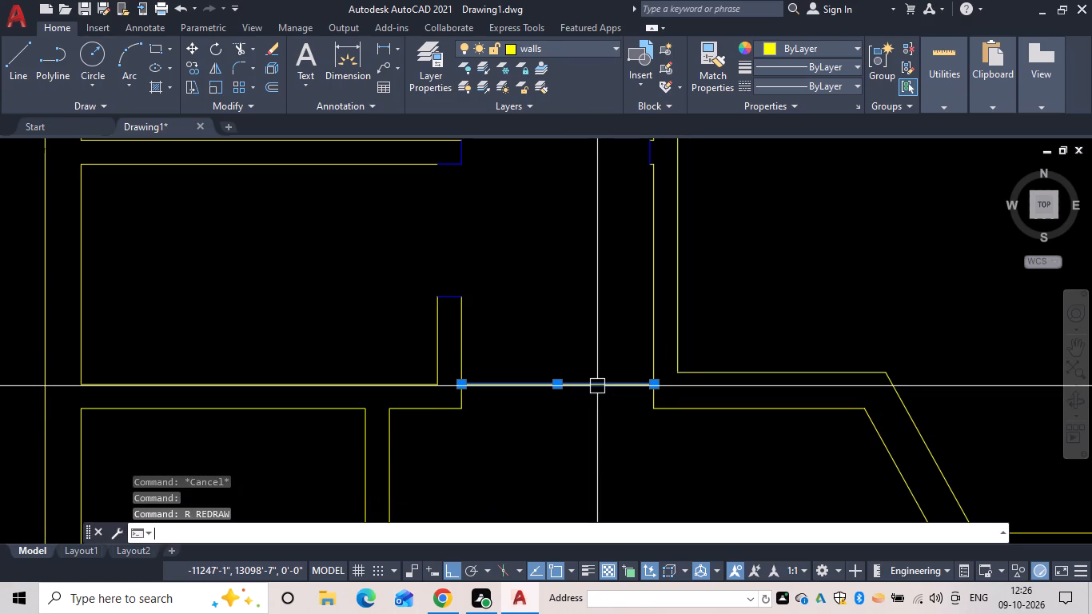
type("r")
key("space")
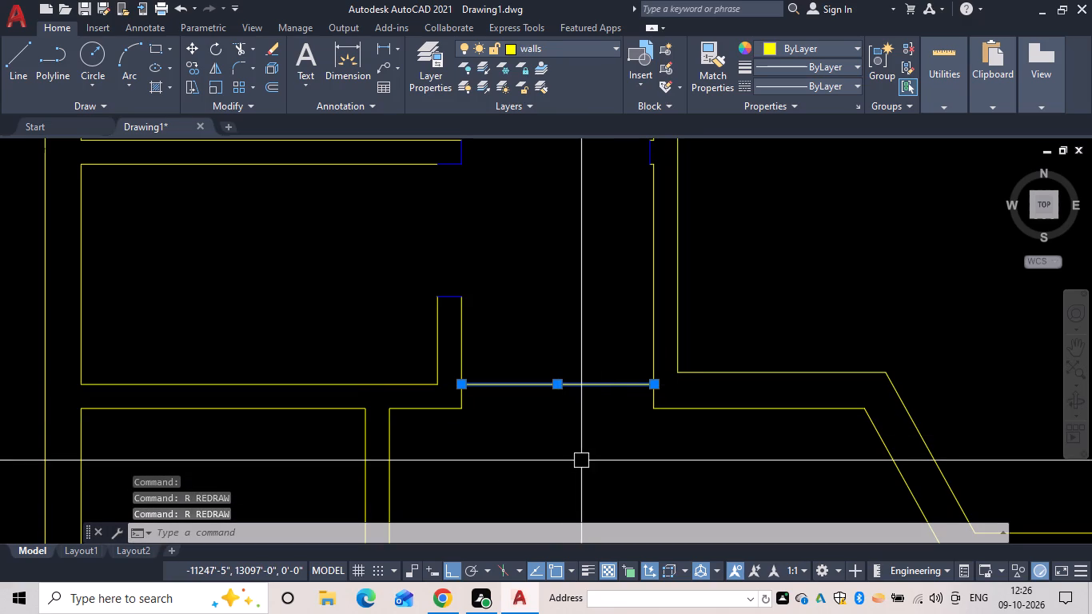
type("e")
key("space")
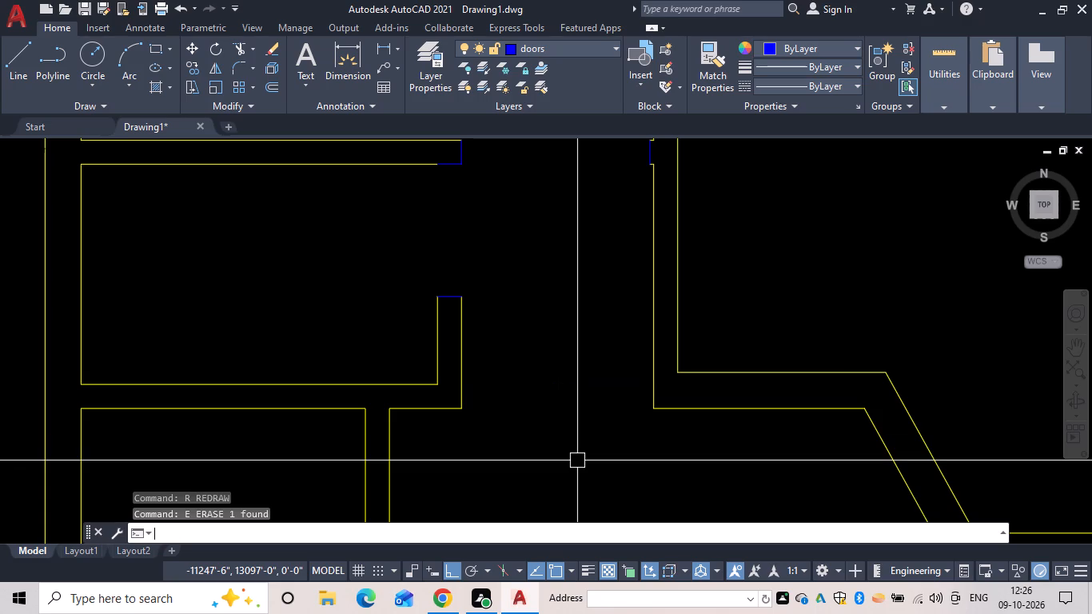
key("Escape")
Draw a reference line across the wall below the next small room, down from that room's lower-right corner.
type("l")
key("space")
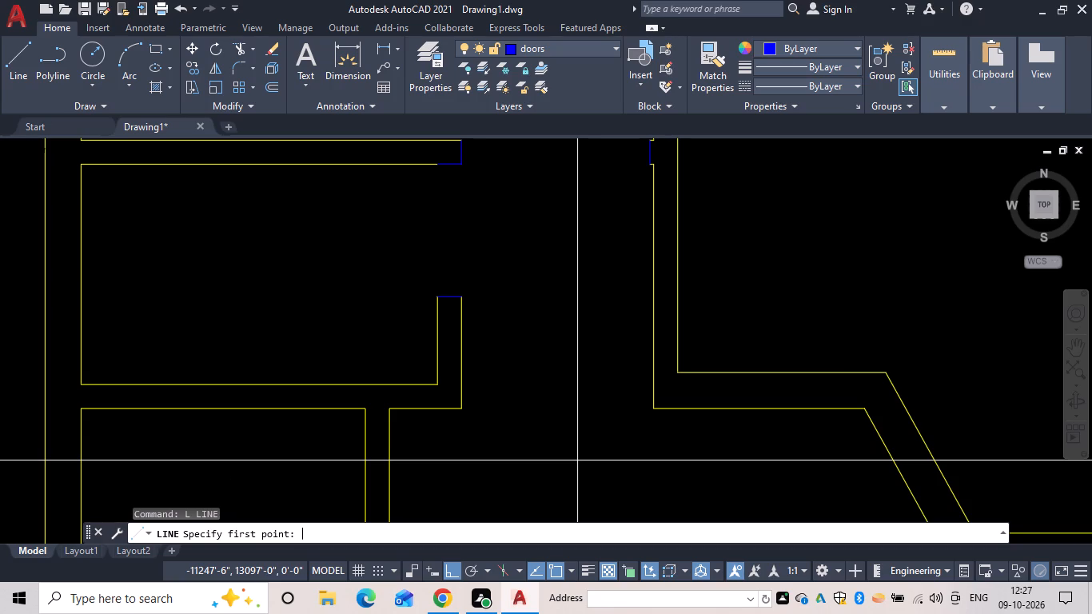
scroll(210, 347, "down", 3)
middle_click_drag(225, 345, 209, 261)
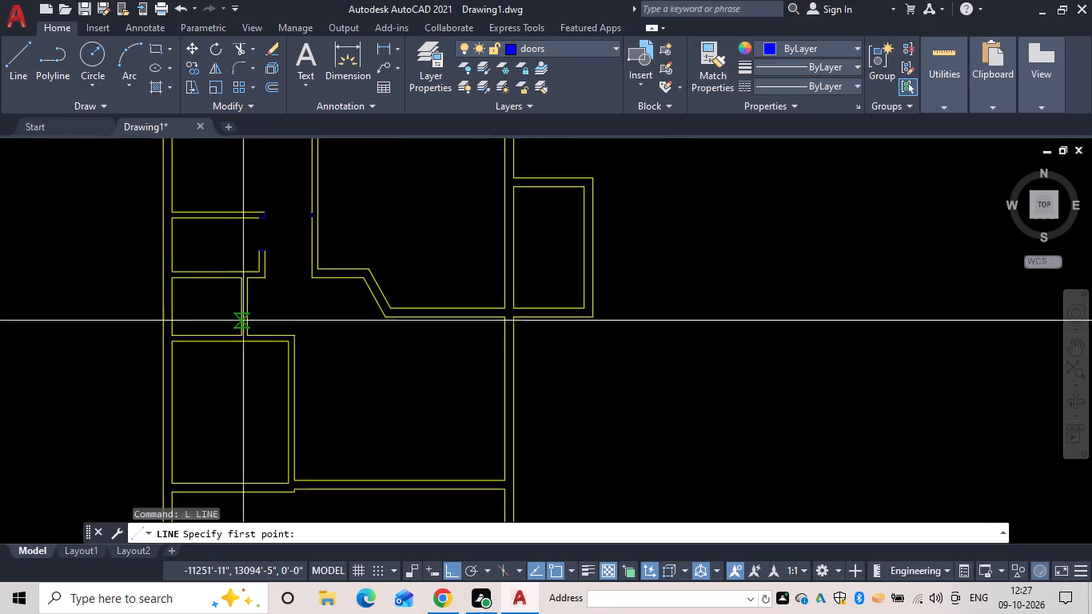
scroll(243, 321, "up", 4)
middle_click_drag(229, 364, 284, 283)
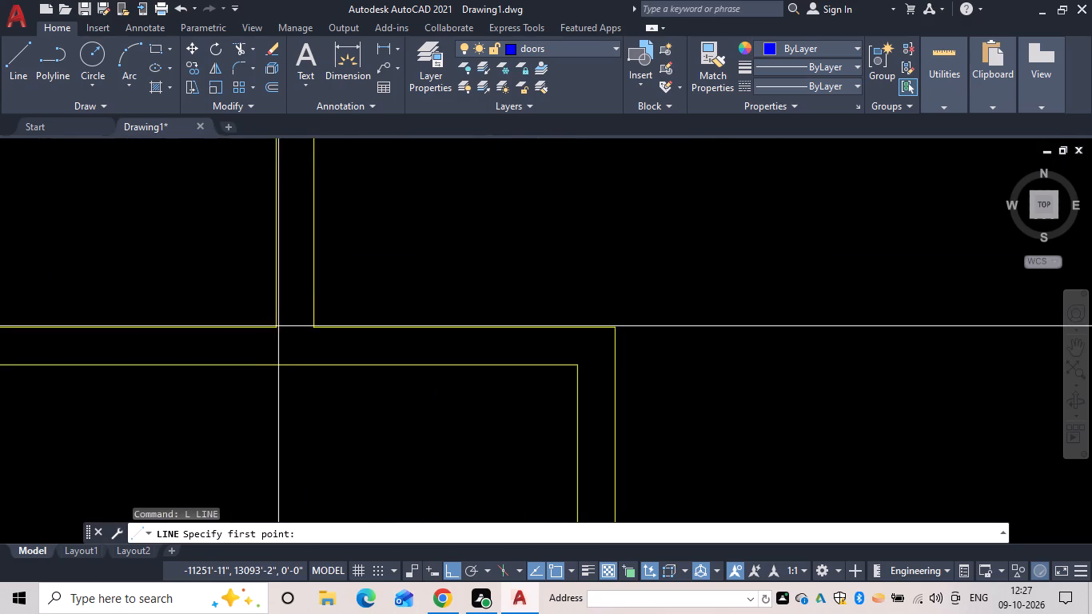
left_click_drag(273, 325, 274, 334)
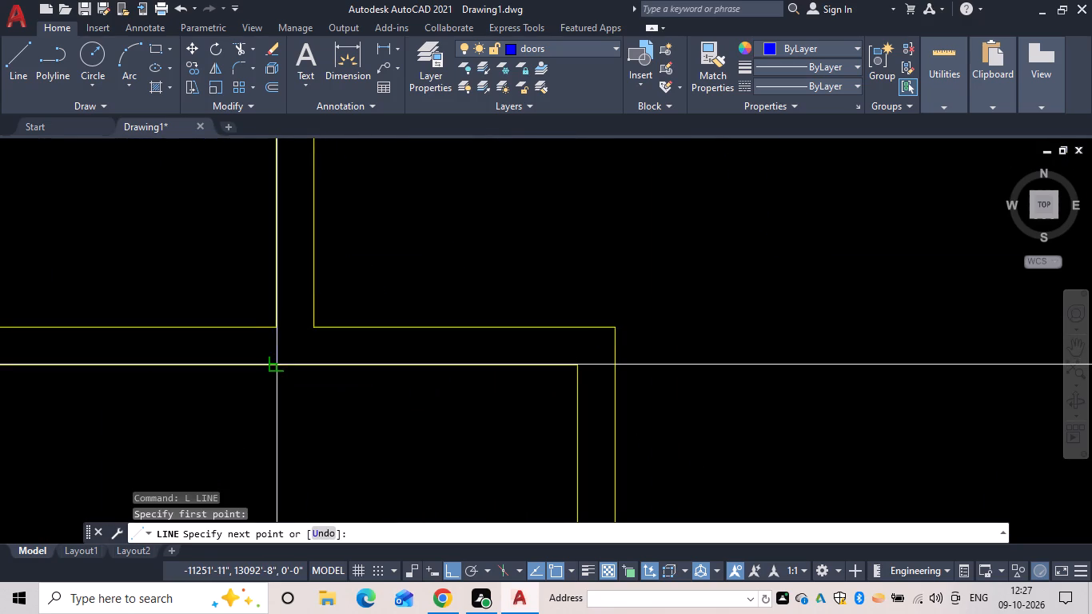
left_click(277, 366)
scroll(333, 319, "up", 2)
middle_click_drag(333, 319, 466, 290)
key("Escape")
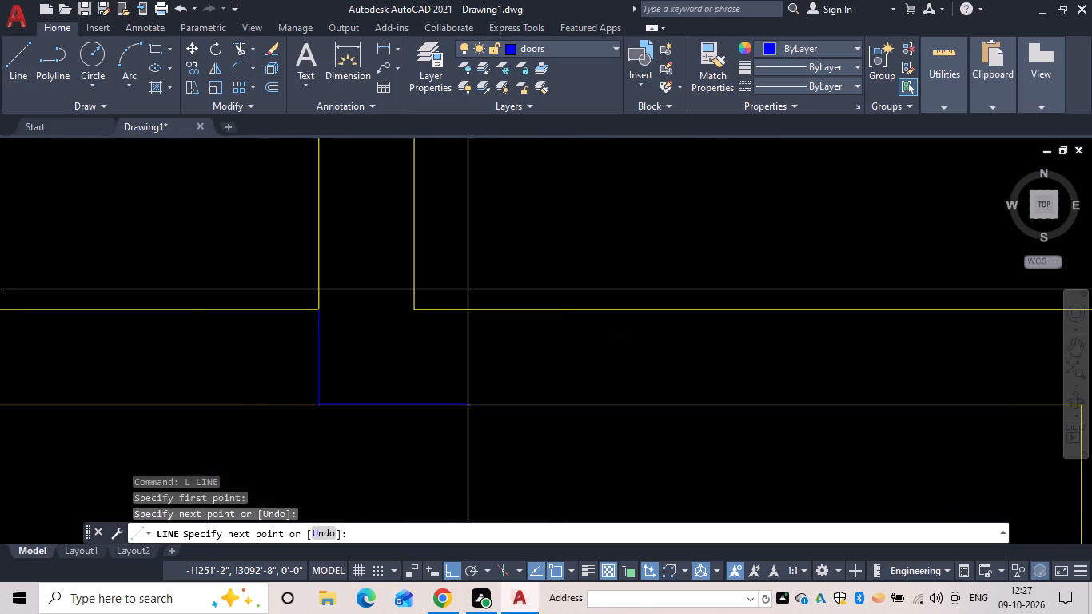
Offset the reference line 1'2" to the left to place the first door jamb.
type("of")
key("space")
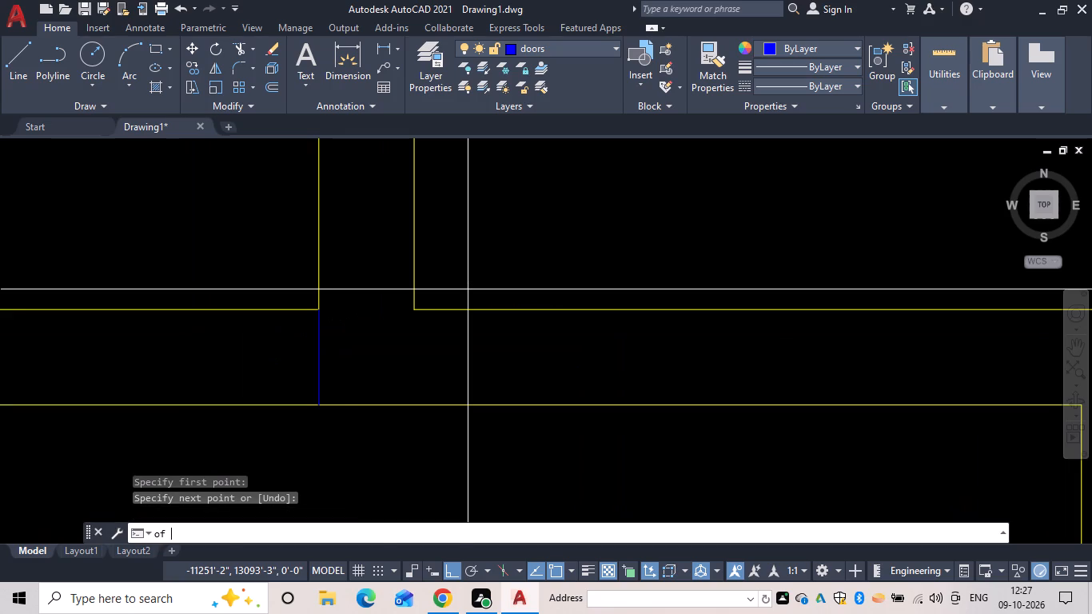
type("1'2\"")
key("space")
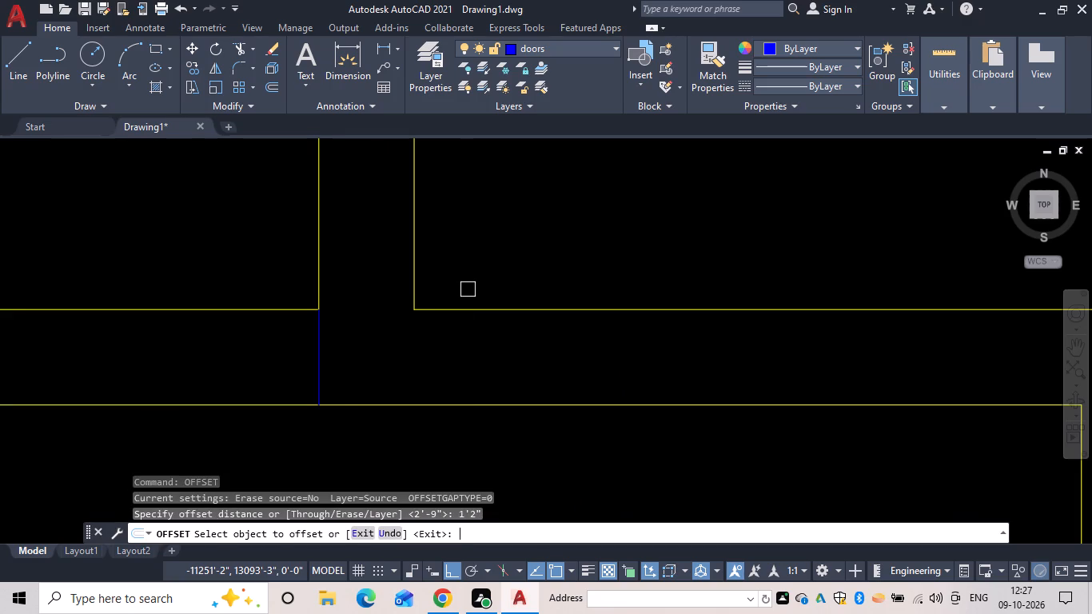
left_click_drag(319, 367, 306, 372)
scroll(166, 401, "down", 2)
middle_click_drag(184, 403, 281, 385)
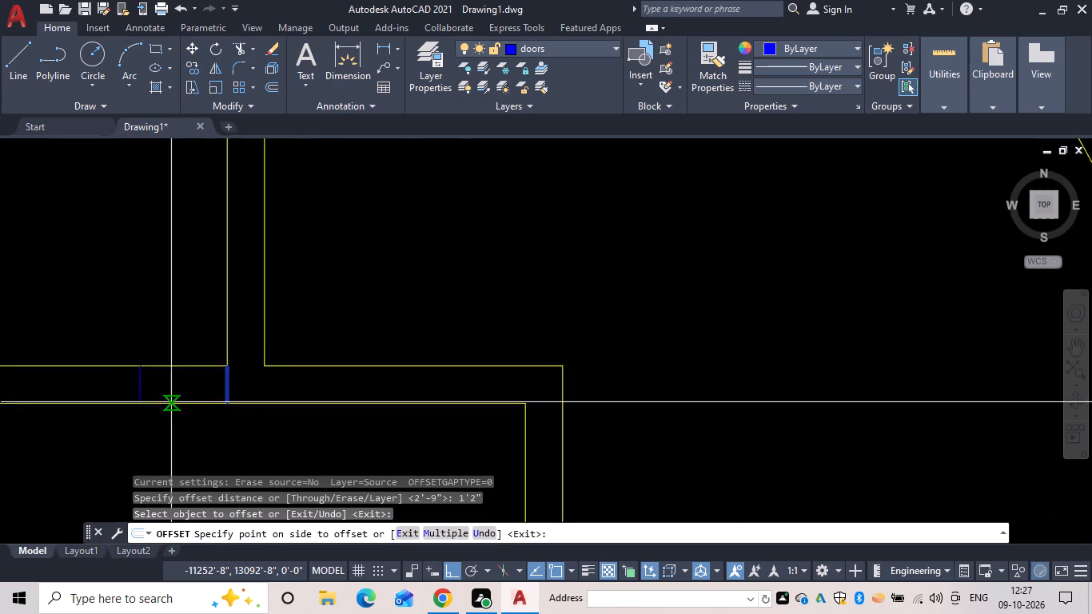
middle_click_drag(281, 385, 459, 340)
left_click(387, 340)
key("space")
Offset the first door jamb 2'6" to the left for the opposite jamb.
key("space")
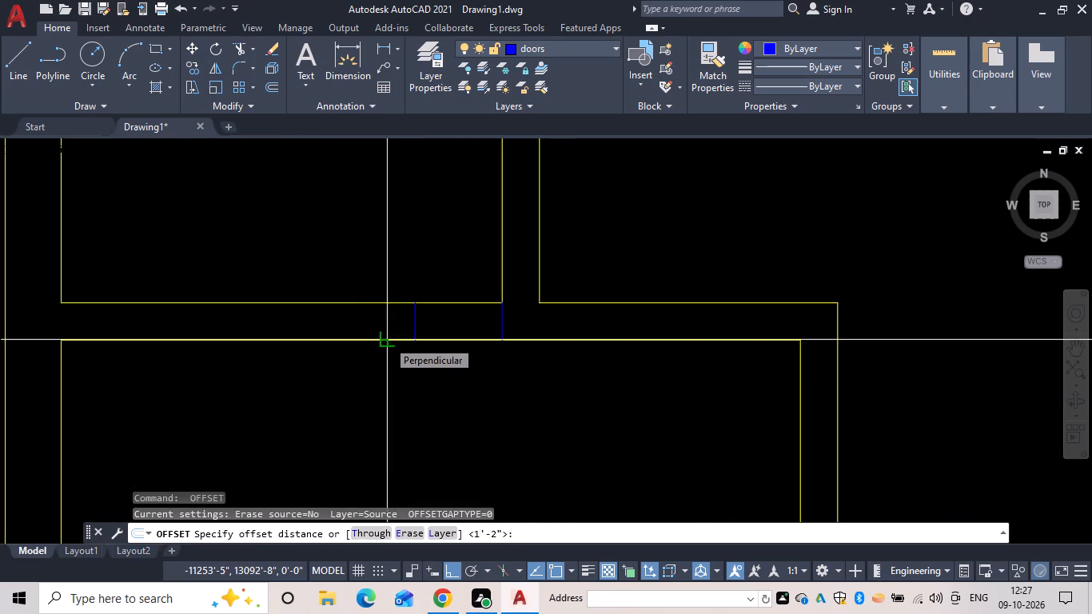
type("2'6\"")
key("space")
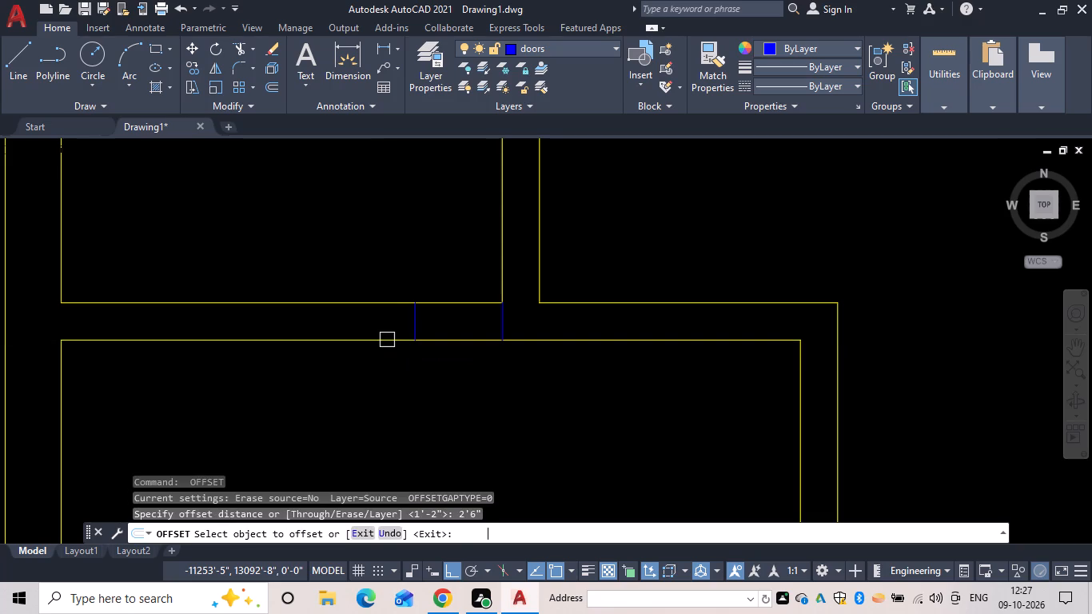
left_click(418, 326)
left_click(279, 297)
key("space")
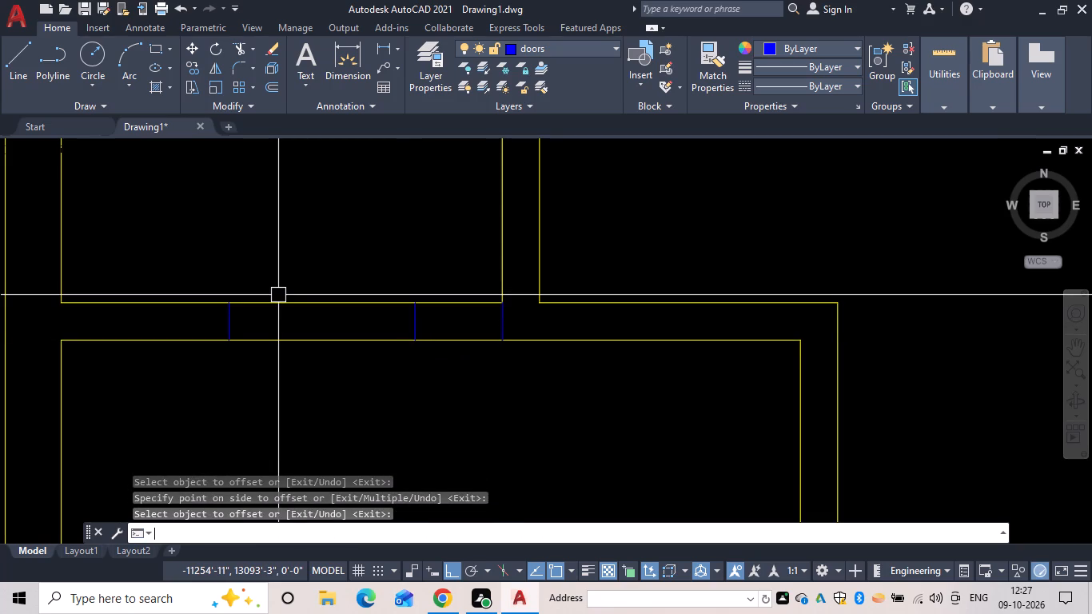
key("Escape")
Trim both wall lines between the 2'6" door jambs and remove the reference line at the room's corner.
key("t")
type("r")
key("space")
left_click_drag(285, 277, 317, 382)
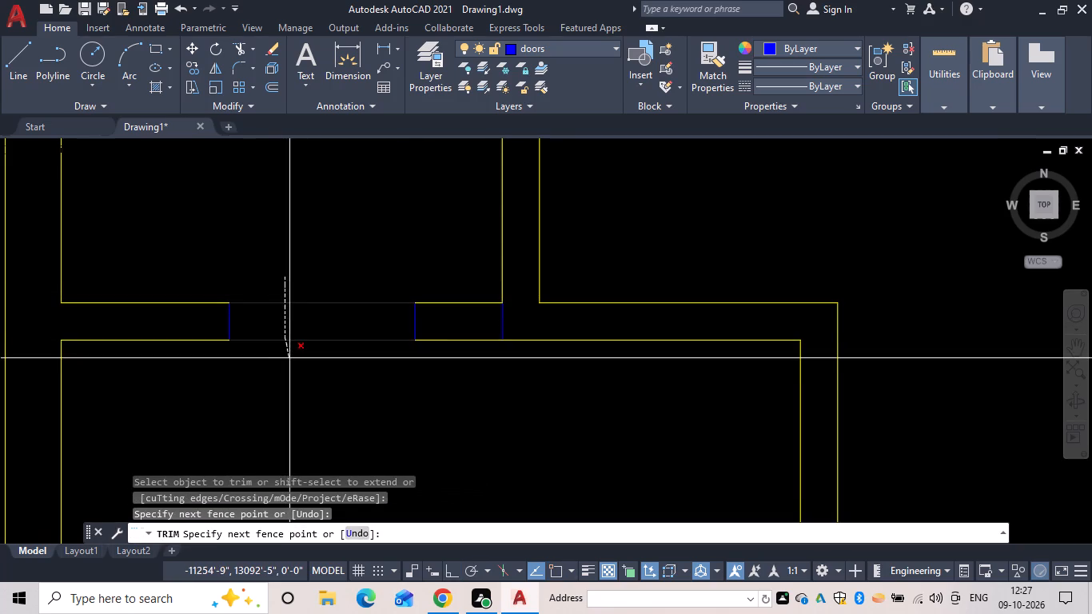
left_click_drag(317, 382, 359, 375)
left_click(508, 328)
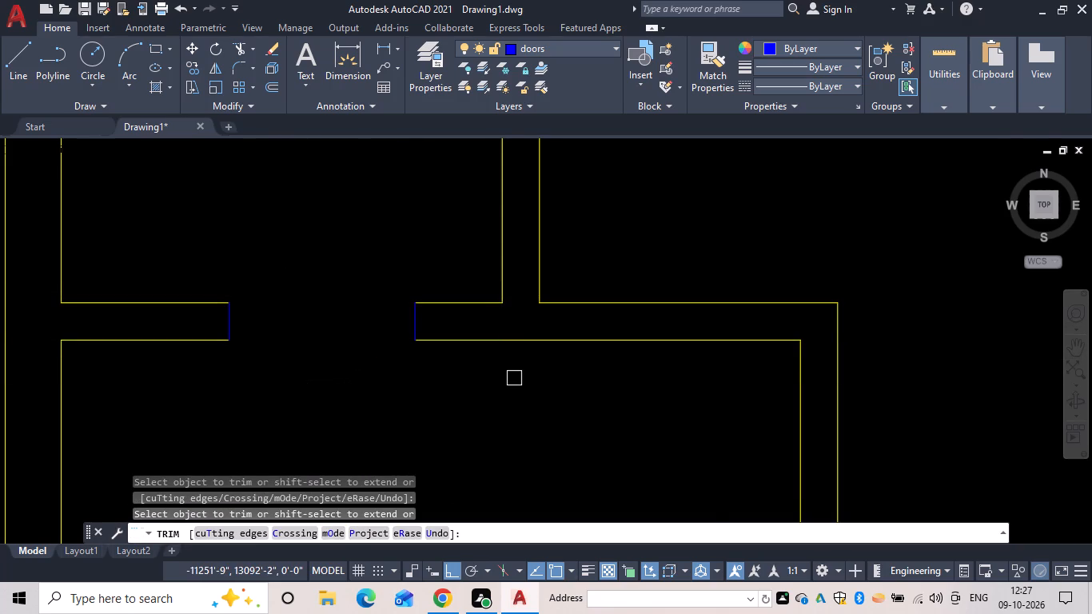
Draw a reference line across the wall below the lower-left room, down from that room's lower-right corner.
key("Escape")
scroll(509, 381, "down", 3)
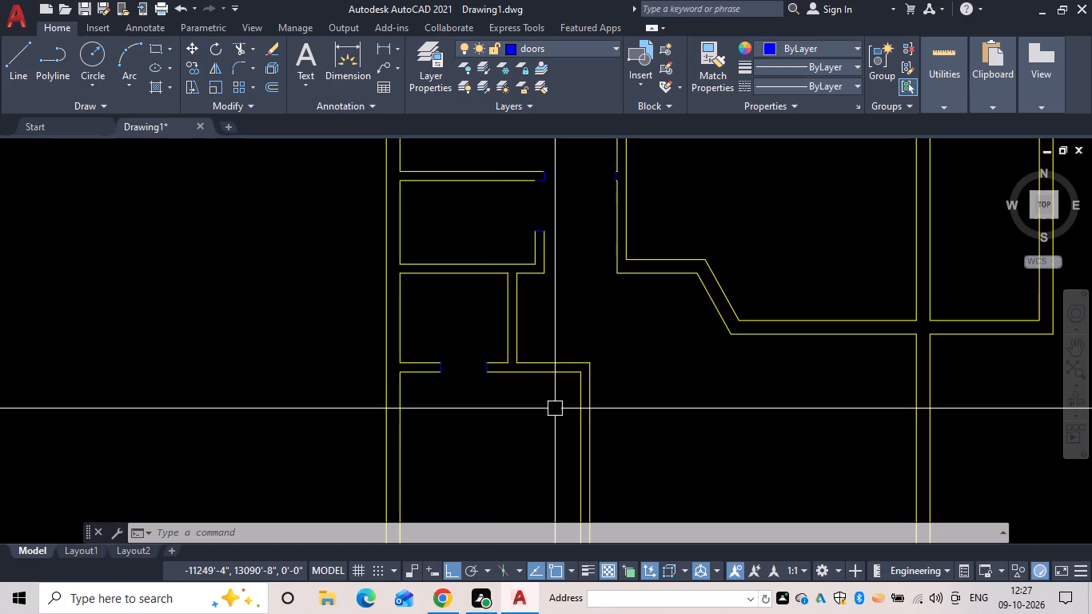
key("Escape")
type("kl")
key("space")
key("Escape")
type("l")
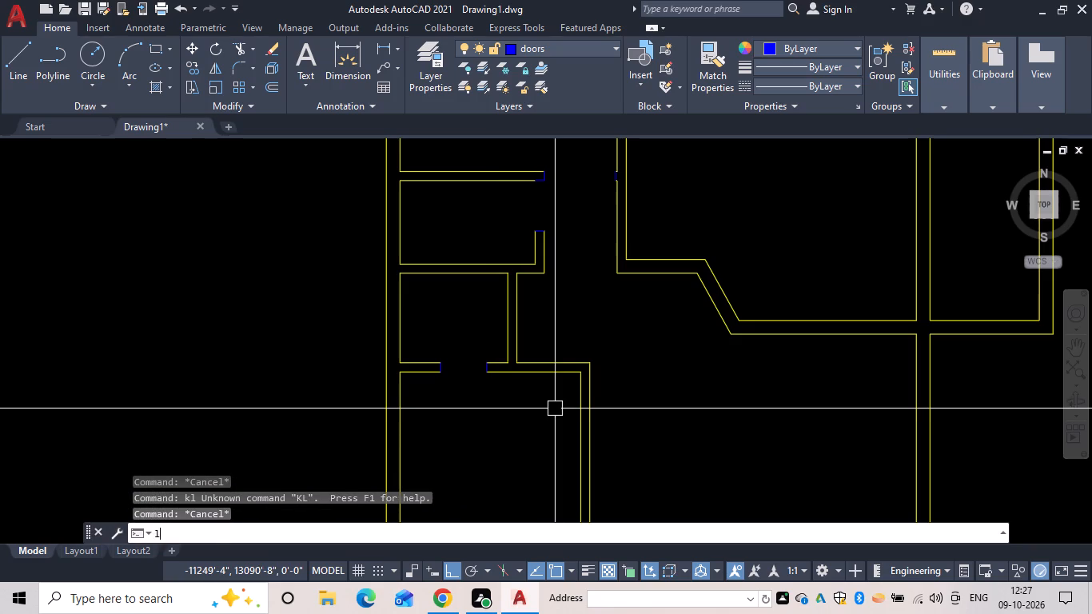
key("space")
scroll(416, 365, "down", 3)
middle_click_drag(433, 393, 363, 281)
scroll(394, 313, "up", 2)
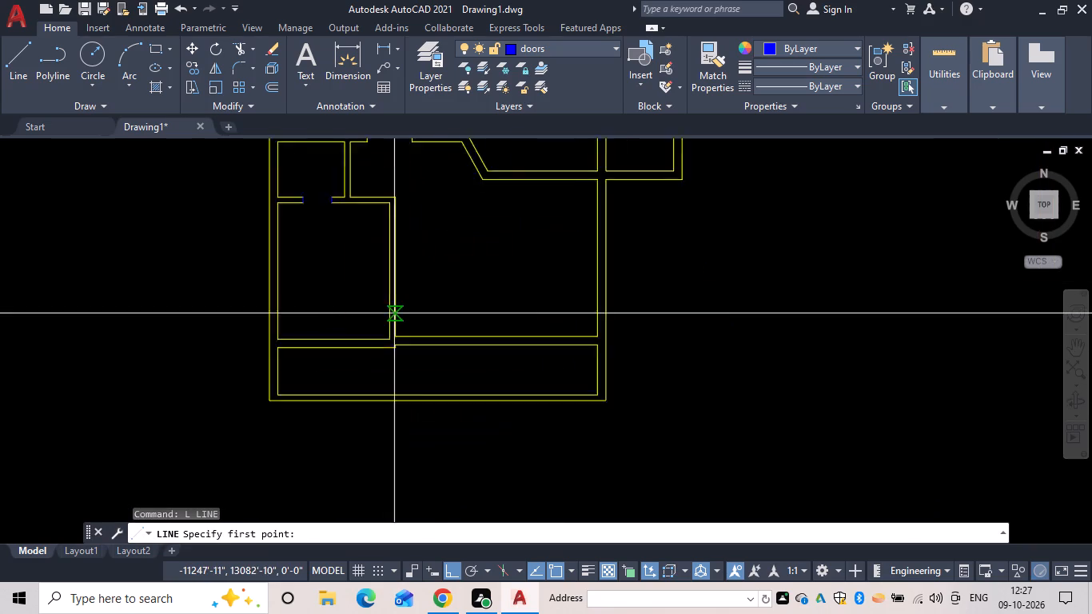
scroll(394, 313, "up", 2)
left_click(373, 384)
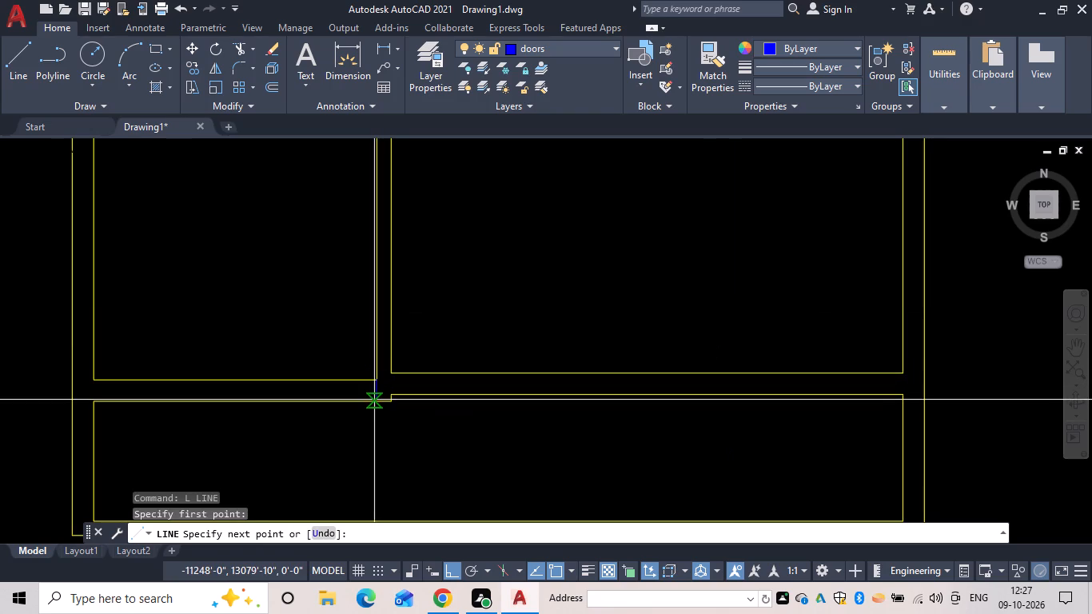
scroll(377, 400, "up", 3)
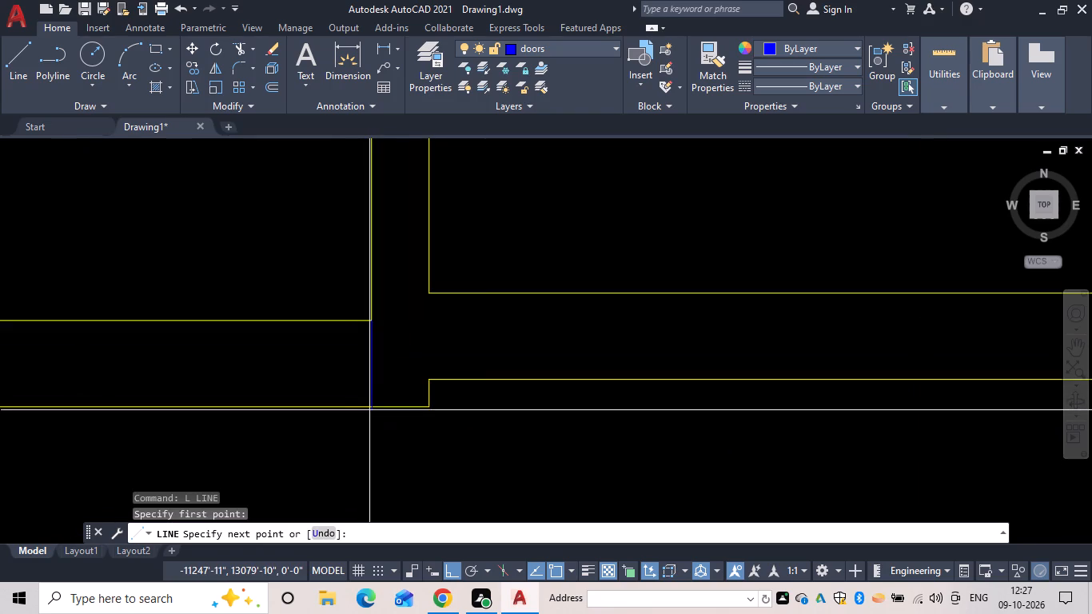
left_click(373, 407)
key("Escape")
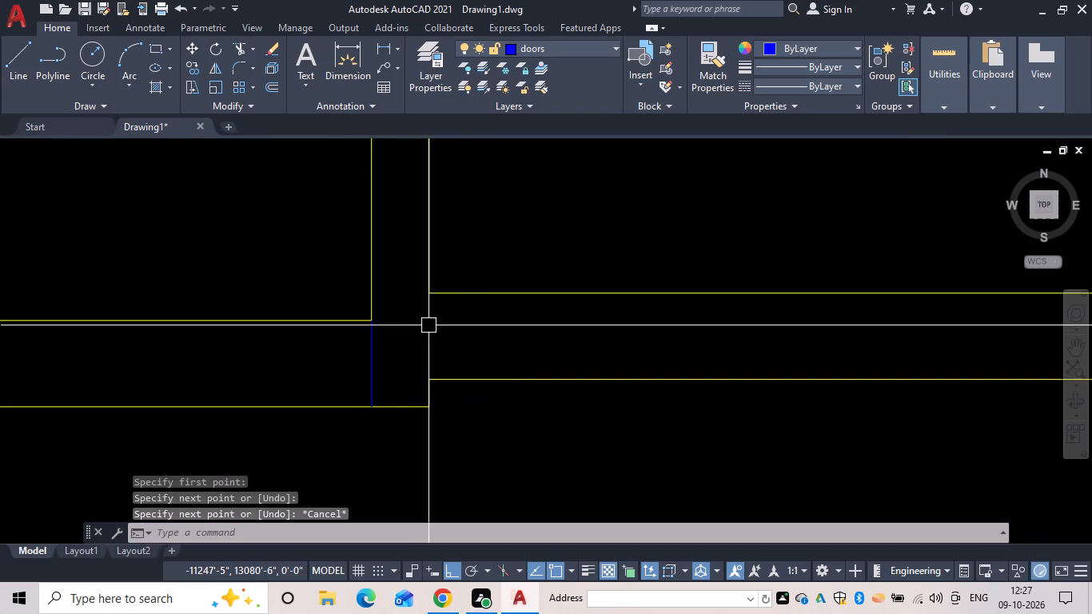
Offset the reference line 2' to the left to place the first door jamb.
type("of 2'")
key("space")
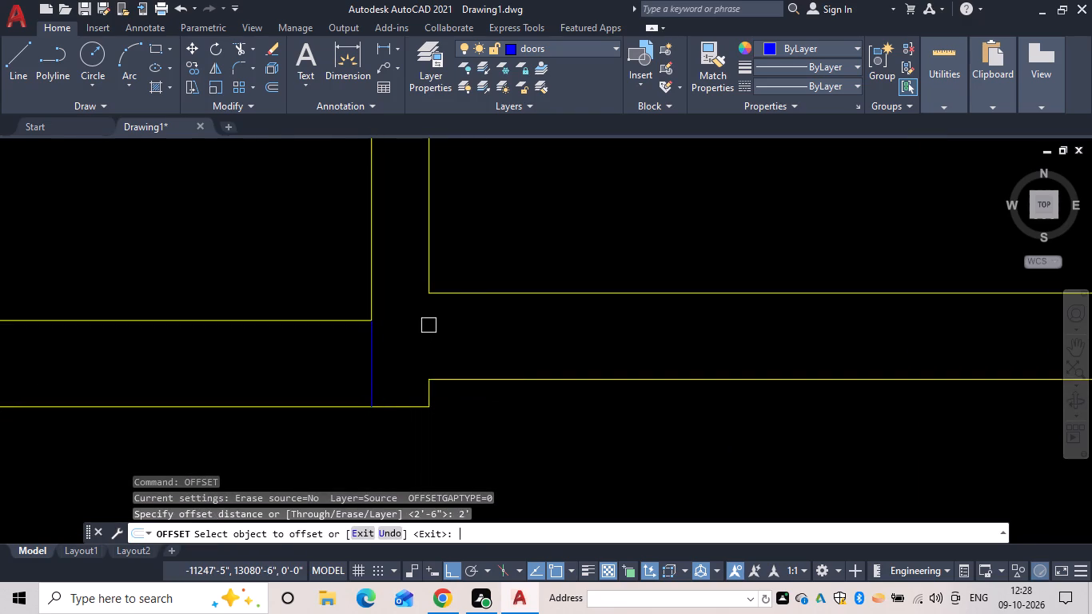
left_click_drag(370, 361, 325, 361)
left_click(253, 361)
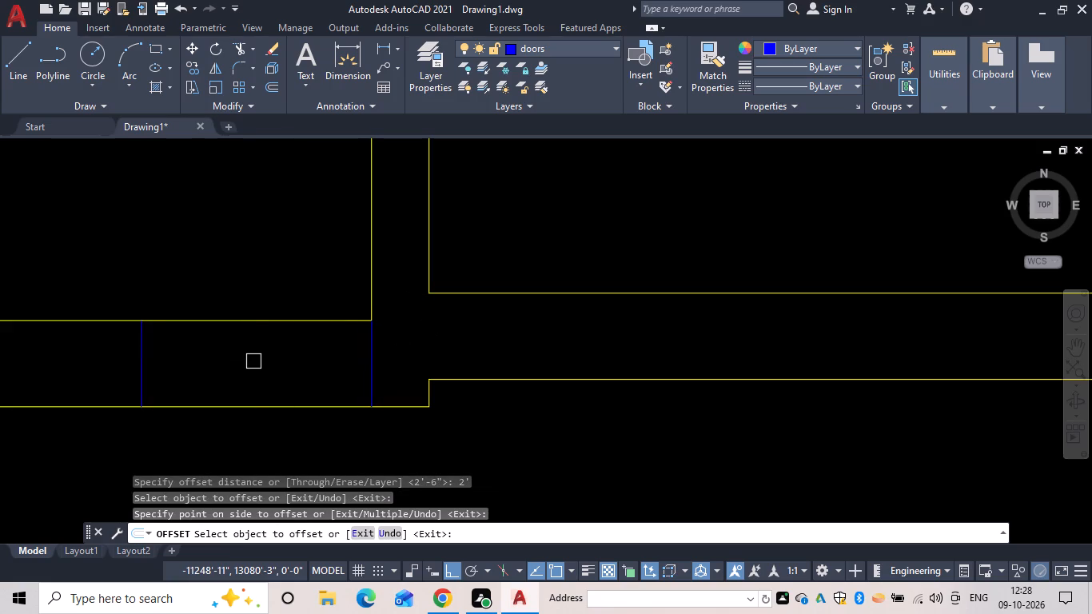
key("space")
Offset the first door jamb 2'9" to the left for the opposite jamb.
key("space")
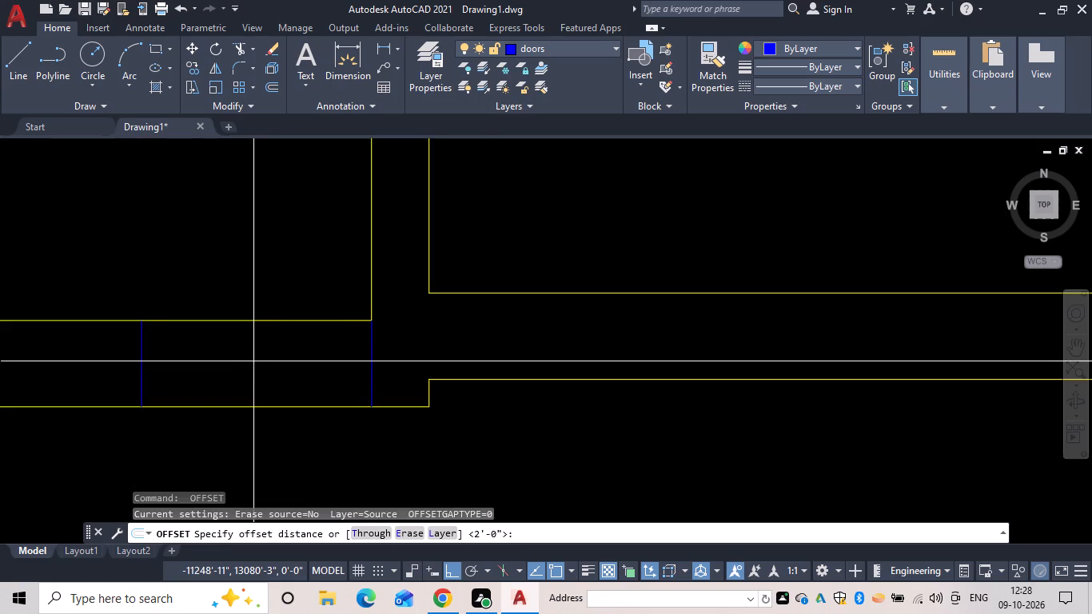
type("2'")
type("9\"")
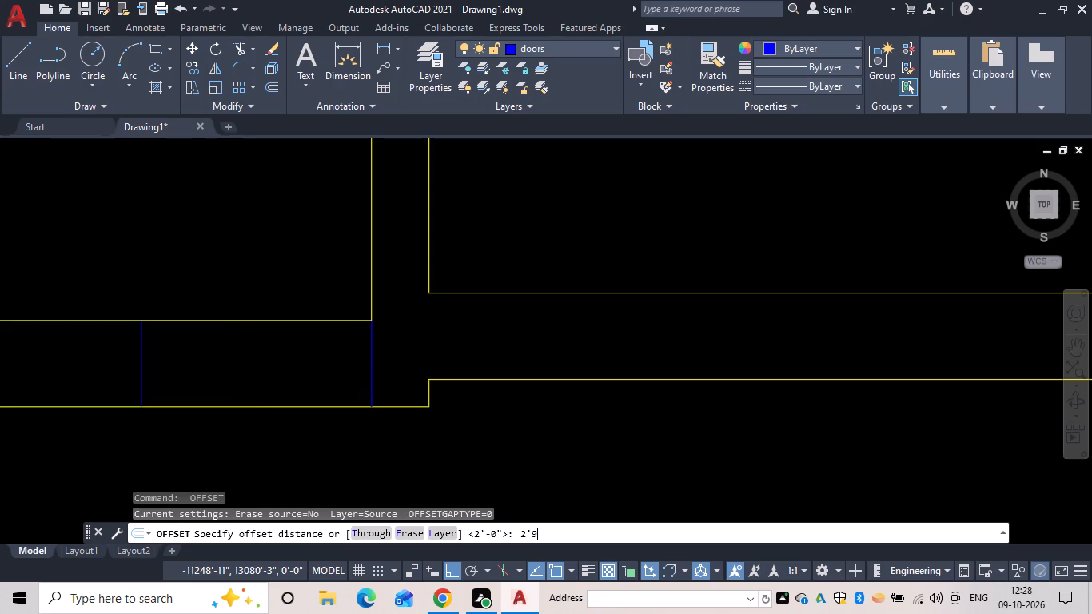
key("space")
scroll(186, 355, "down", 1)
middle_click_drag(184, 355, 380, 307)
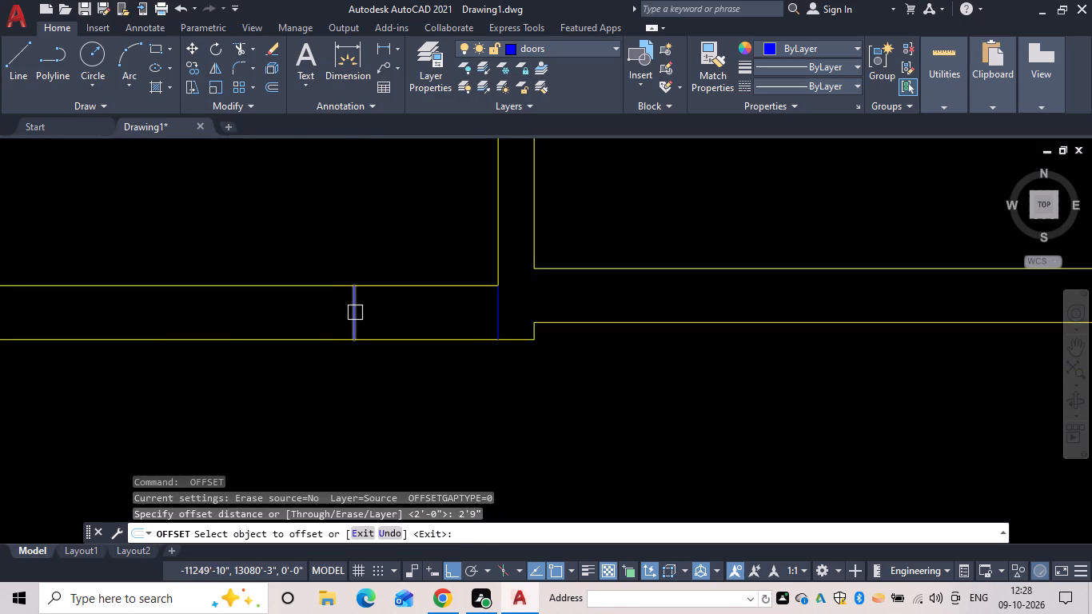
left_click_drag(353, 313, 337, 317)
left_click(175, 329)
key("space")
key("Escape")
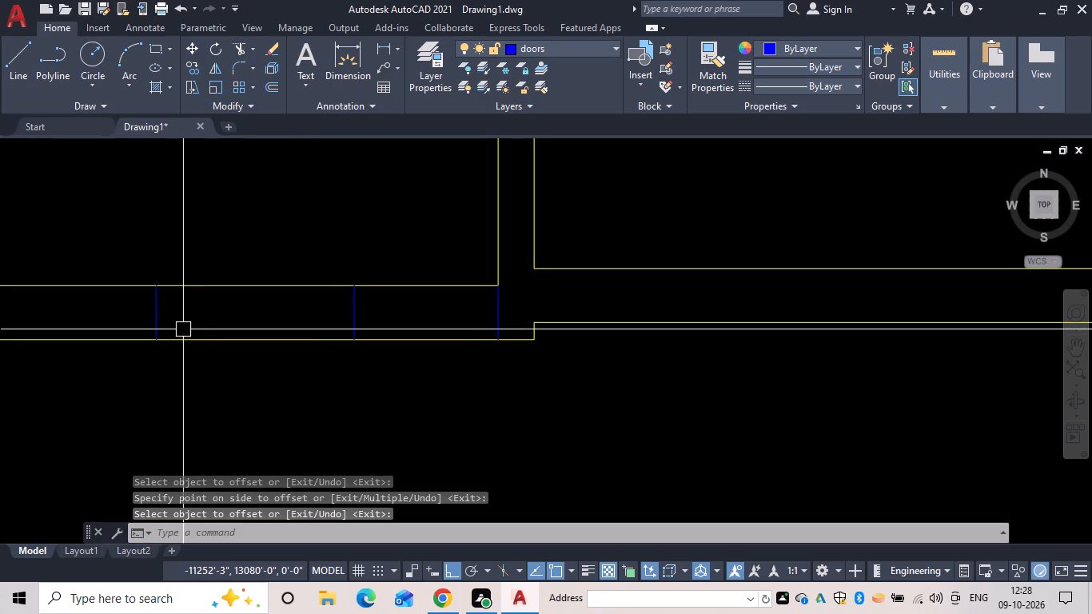
Trim both wall lines between the 2'9" door jambs and remove the reference line at the room's corner.
key("t")
key("r")
key("space")
left_click_drag(209, 245, 270, 423)
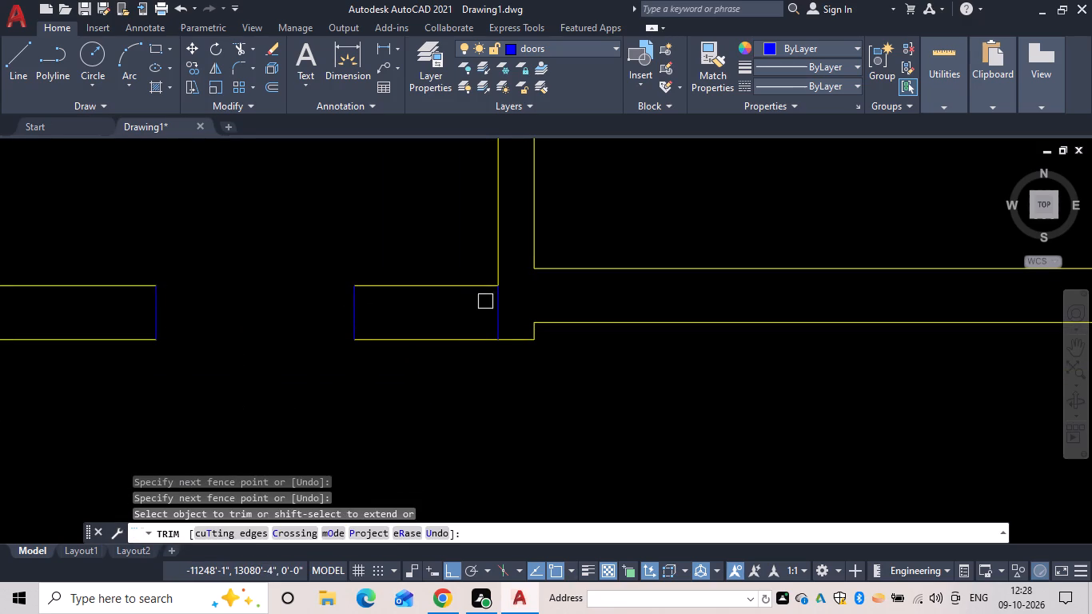
left_click(503, 305)
scroll(440, 329, "down", 3)
middle_click_drag(437, 329, 480, 316)
key("Escape")
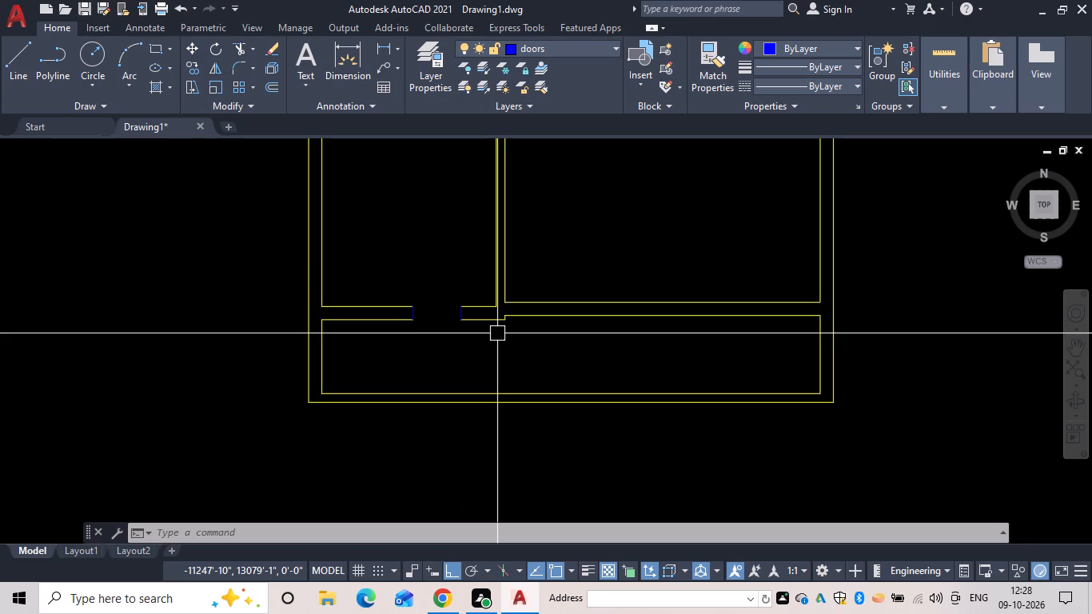
Draw a reference line across the vertical wall at the lower-left inner corner of the room projecting on the plan's right side.
scroll(631, 389, "down", 2)
middle_click_drag(671, 376, 587, 365)
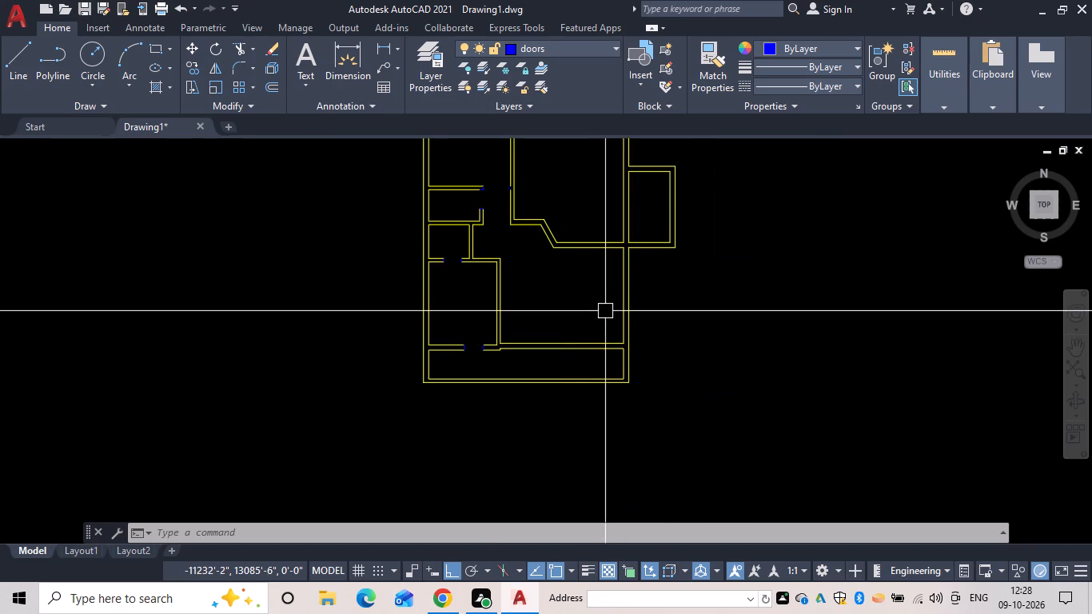
scroll(629, 265, "up", 1)
key("Escape")
key("l")
key("space")
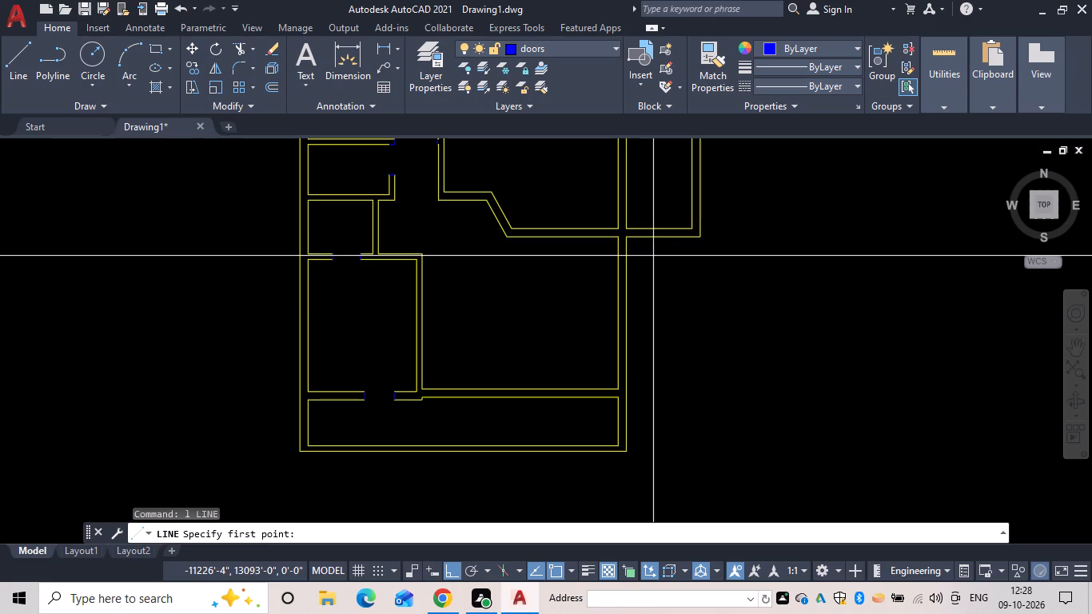
middle_click_drag(660, 229, 648, 314)
scroll(589, 309, "up", 3)
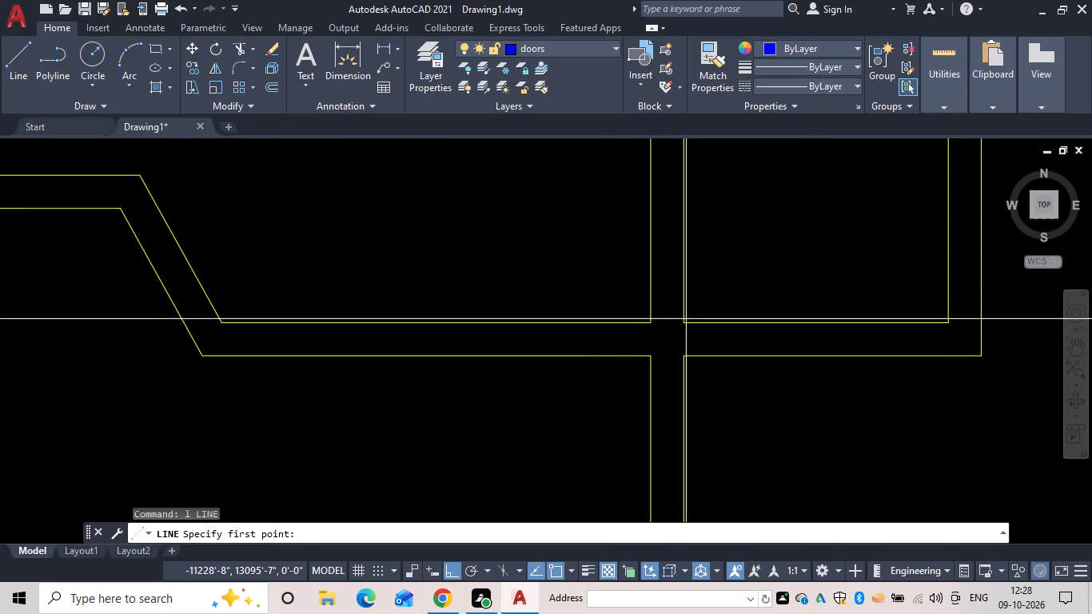
left_click(683, 322)
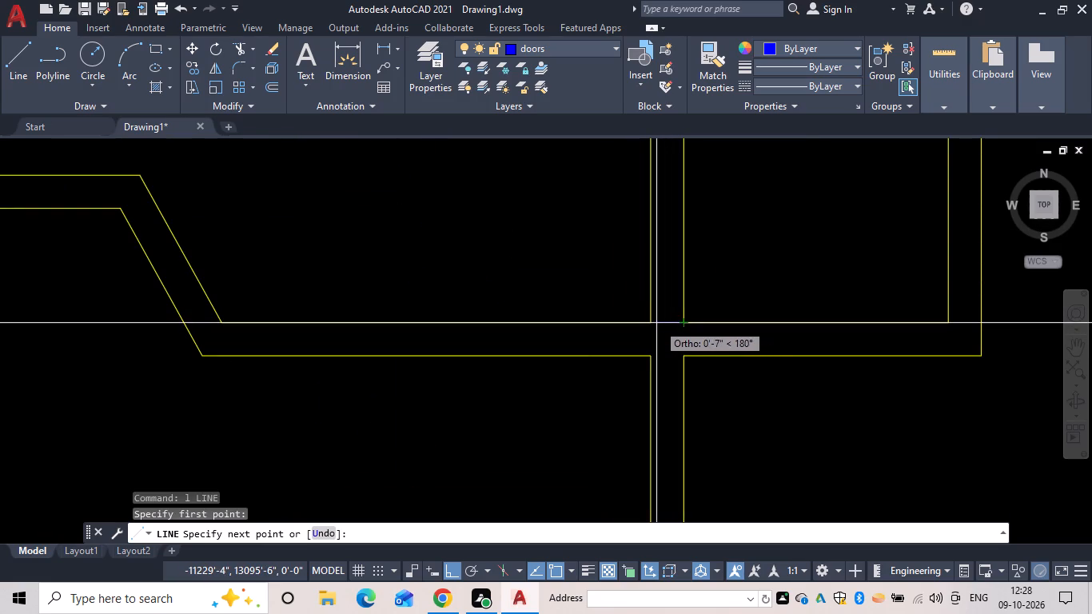
left_click(648, 324)
scroll(656, 298, "up", 3)
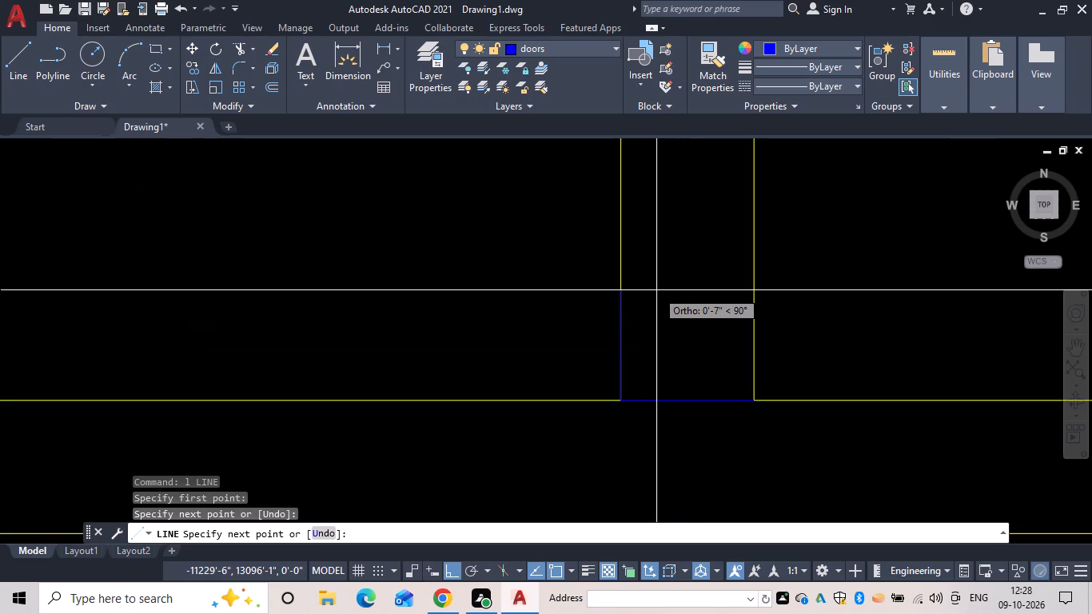
key("Escape")
Offset the reference line 2'3" upward within the vertical wall.
type("of")
key("space")
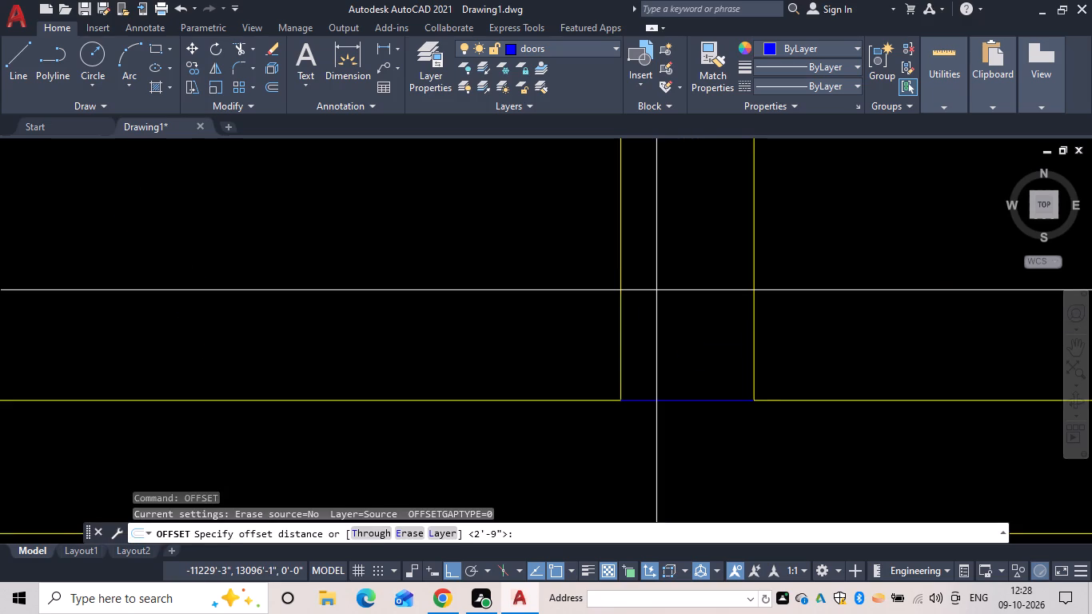
type("2'3\"")
key("space")
left_click_drag(708, 406, 712, 378)
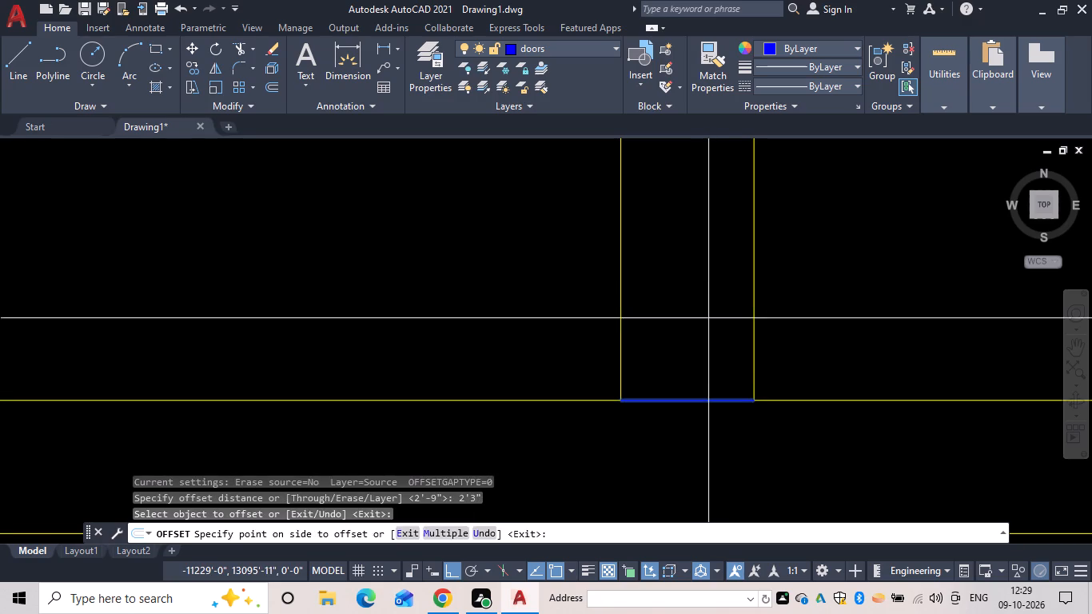
left_click(705, 293)
scroll(701, 289, "down", 3)
middle_click_drag(701, 289, 680, 317)
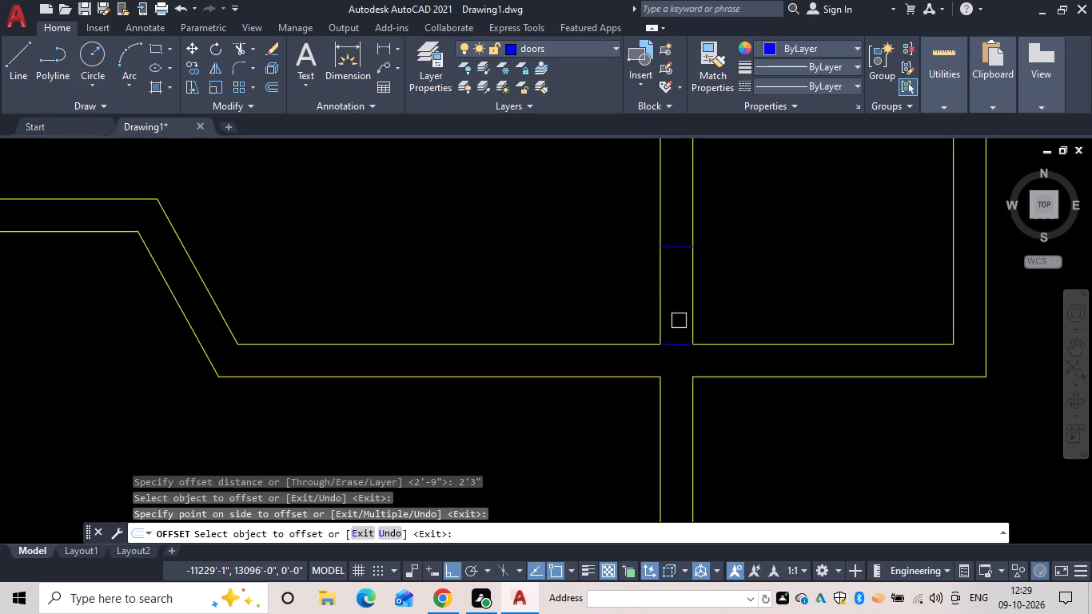
key("space")
Offset the 2'3" line another 1' upward to place the lower jamb of the projecting room's opening.
key("space")
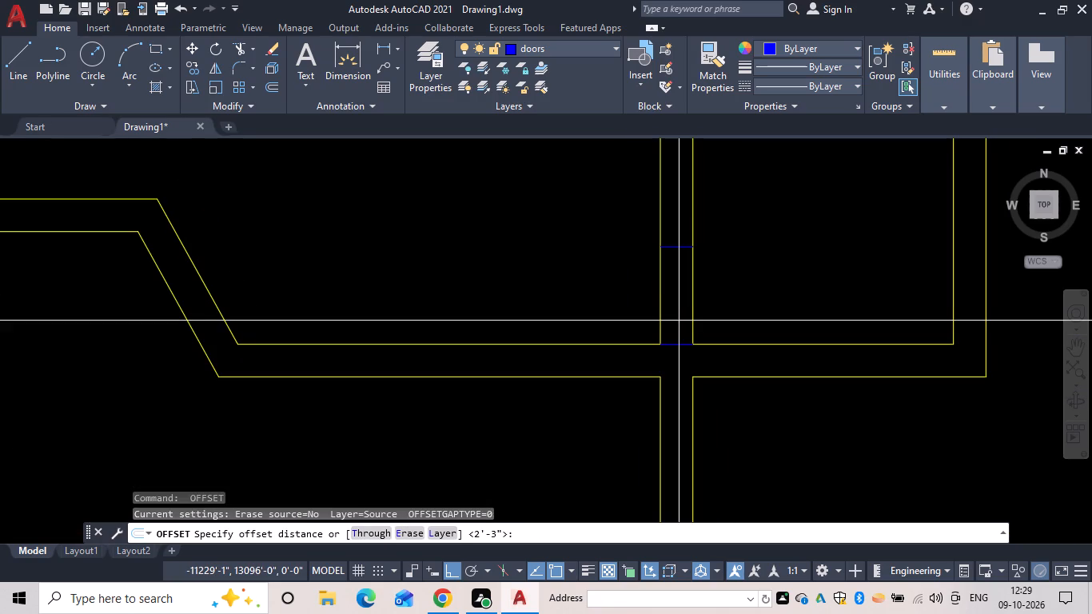
type("1'")
key("space")
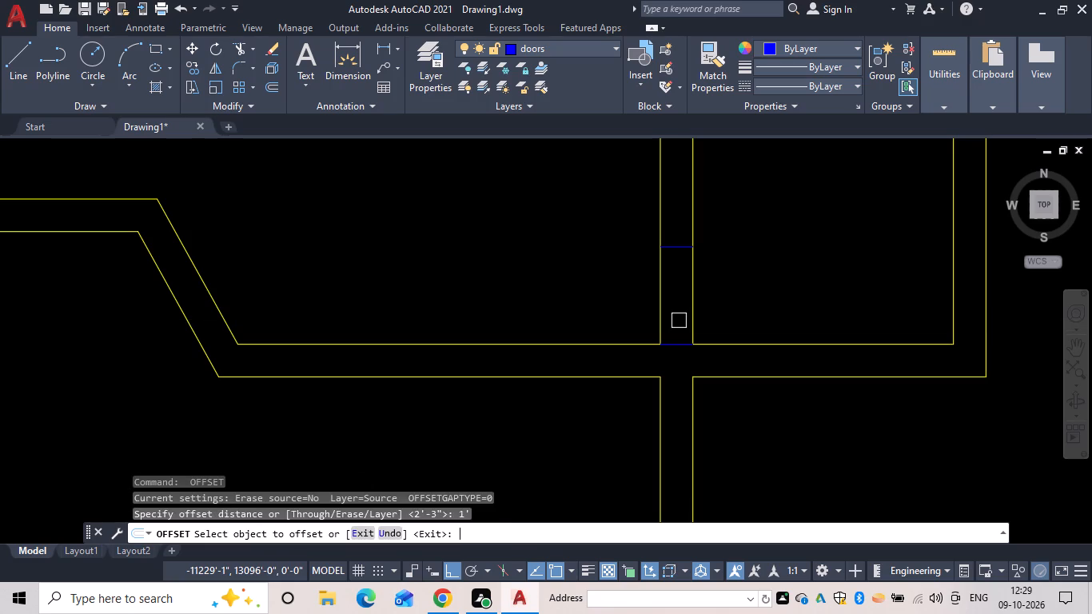
left_click(679, 249)
left_click(693, 225)
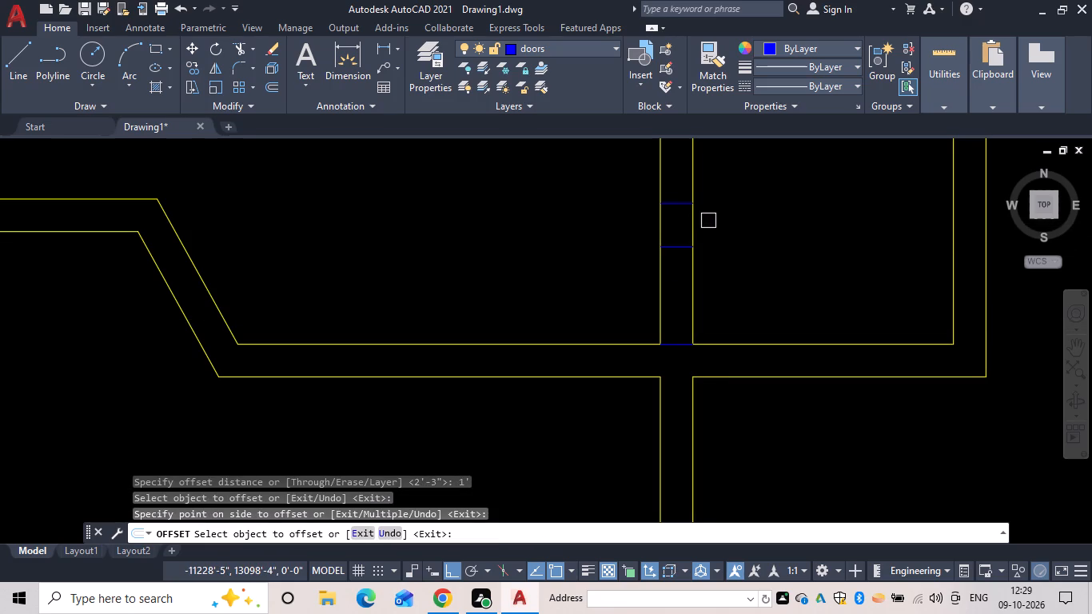
middle_click_drag(707, 221, 602, 262)
scroll(600, 262, "down", 1)
middle_click_drag(598, 262, 574, 304)
key("space")
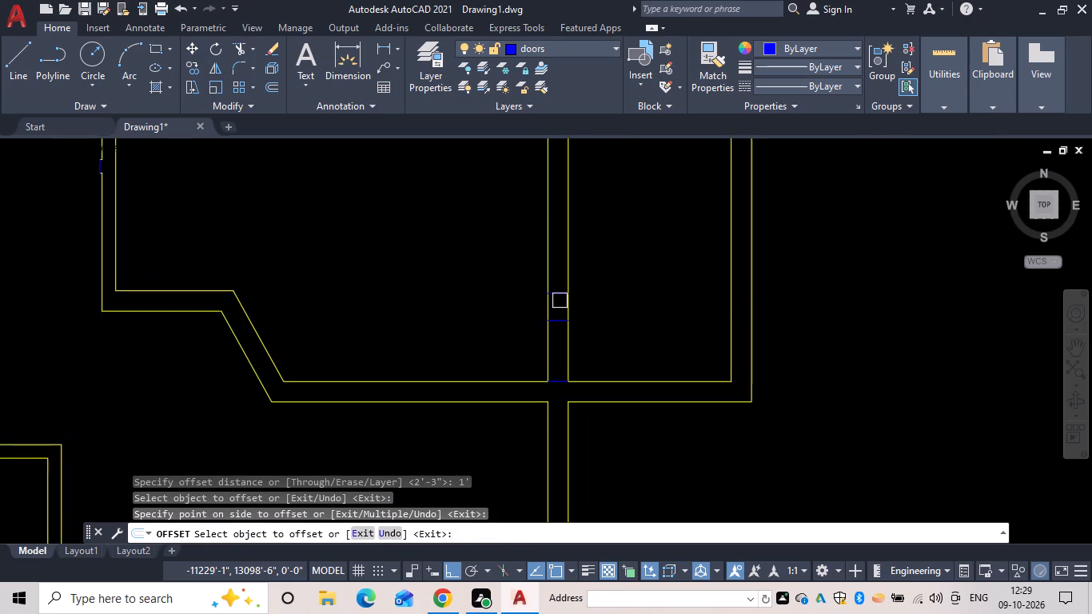
Offset the lower jamb 3'11" upward for the opposite jamb of the projecting room's opening.
key("space")
type("3'11\"")
key("space")
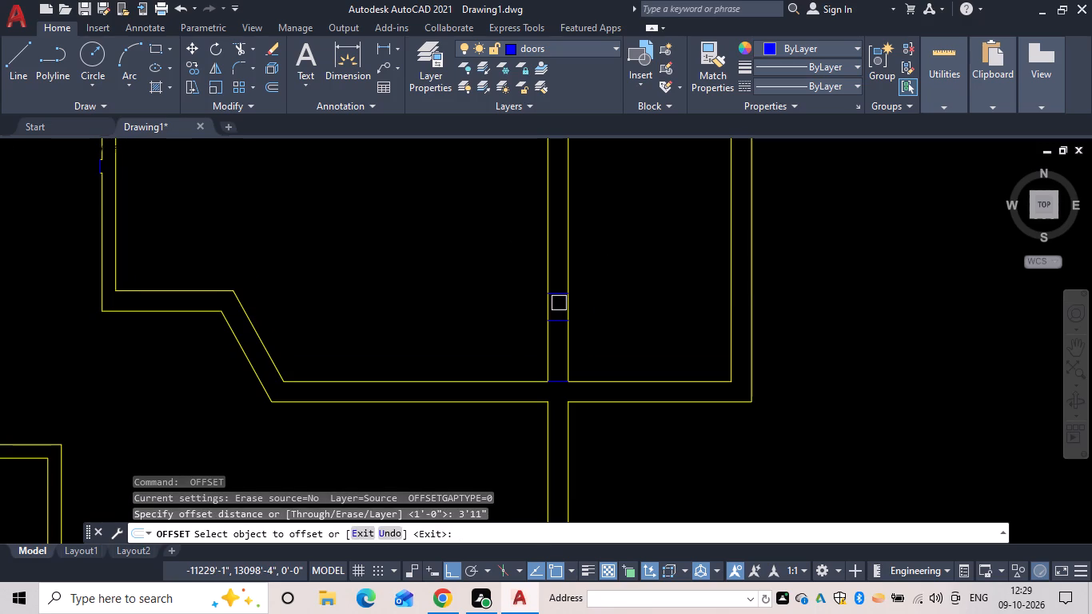
left_click_drag(556, 297, 558, 289)
left_click(573, 225)
key("Escape")
Trim both wall lines between the 3'11" jambs and remove the two leftover construction lines below the opening.
type("tr")
key("space")
left_click_drag(591, 241, 478, 254)
scroll(600, 322, "down", 2)
middle_click_drag(595, 322, 592, 320)
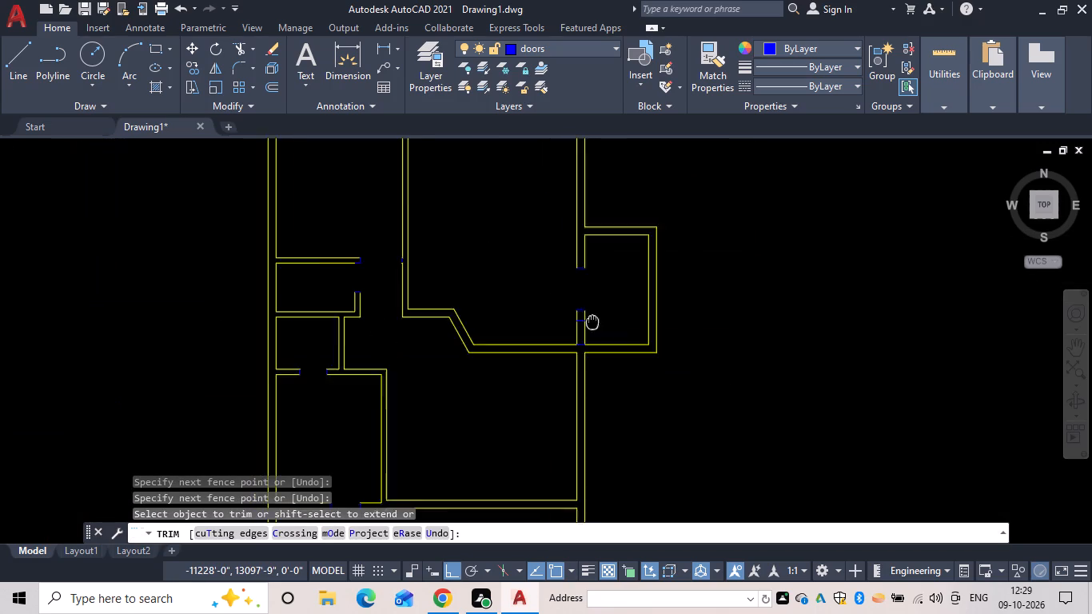
middle_click_drag(592, 320, 600, 191)
middle_click_drag(597, 202, 572, 240)
scroll(572, 240, "up", 4)
left_click_drag(503, 321, 503, 313)
left_click(506, 168)
scroll(523, 177, "down", 2)
middle_click_drag(523, 197, 473, 333)
scroll(498, 312, "down", 1)
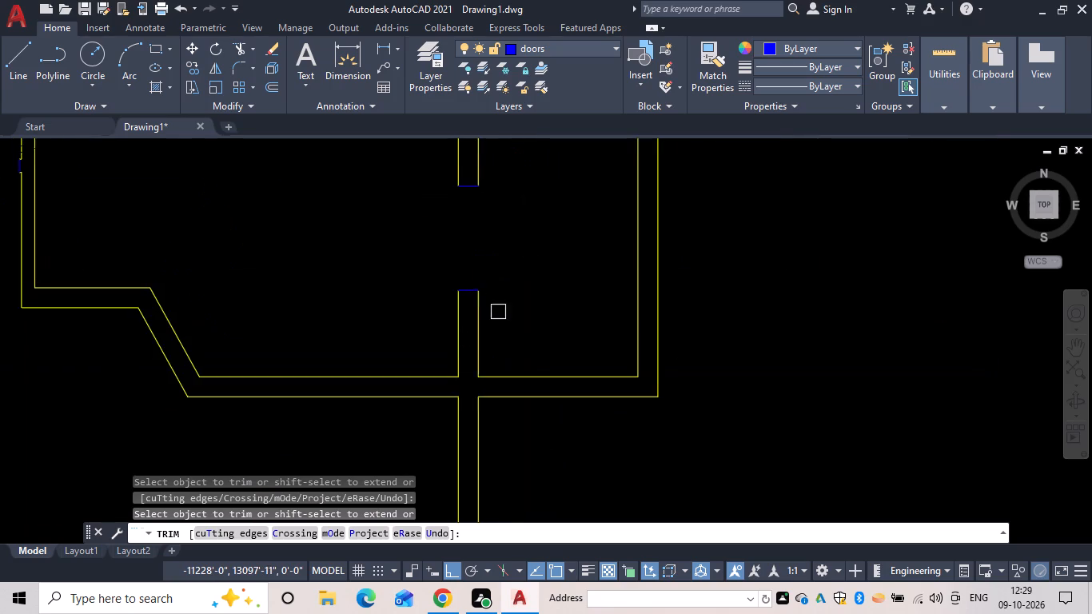
middle_click_drag(498, 312, 496, 357)
scroll(496, 357, "down", 1)
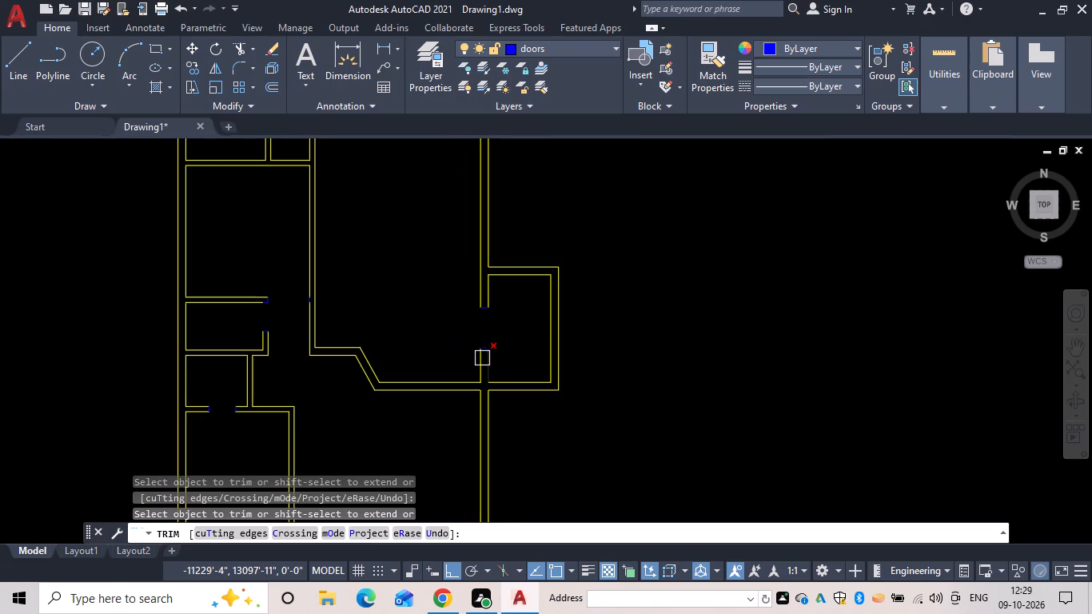
scroll(524, 364, "down", 1)
middle_click_drag(527, 364, 554, 338)
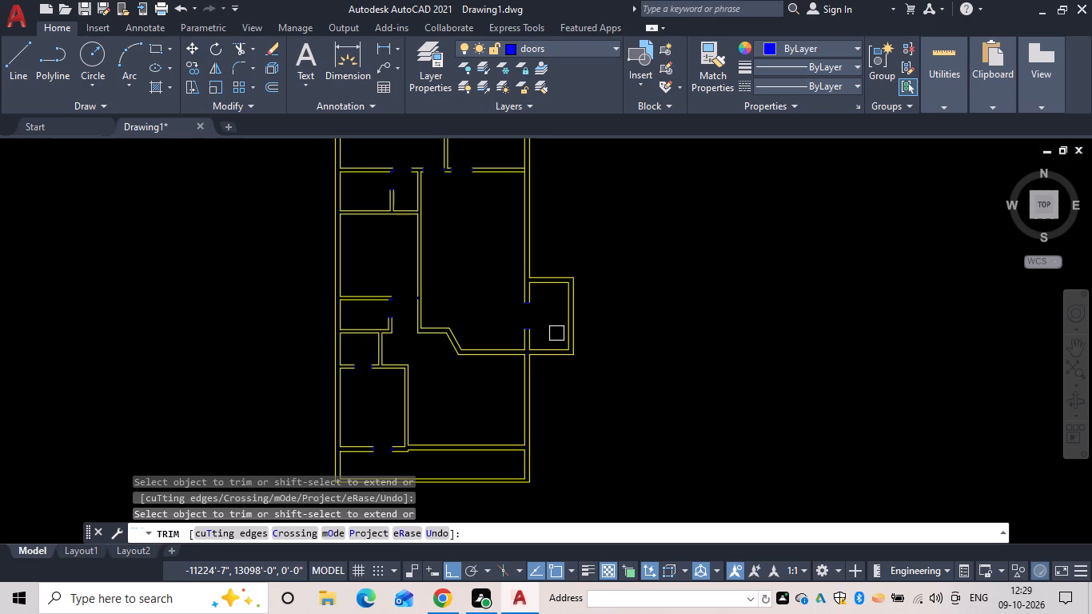
scroll(424, 336, "up", 3)
key("Escape")
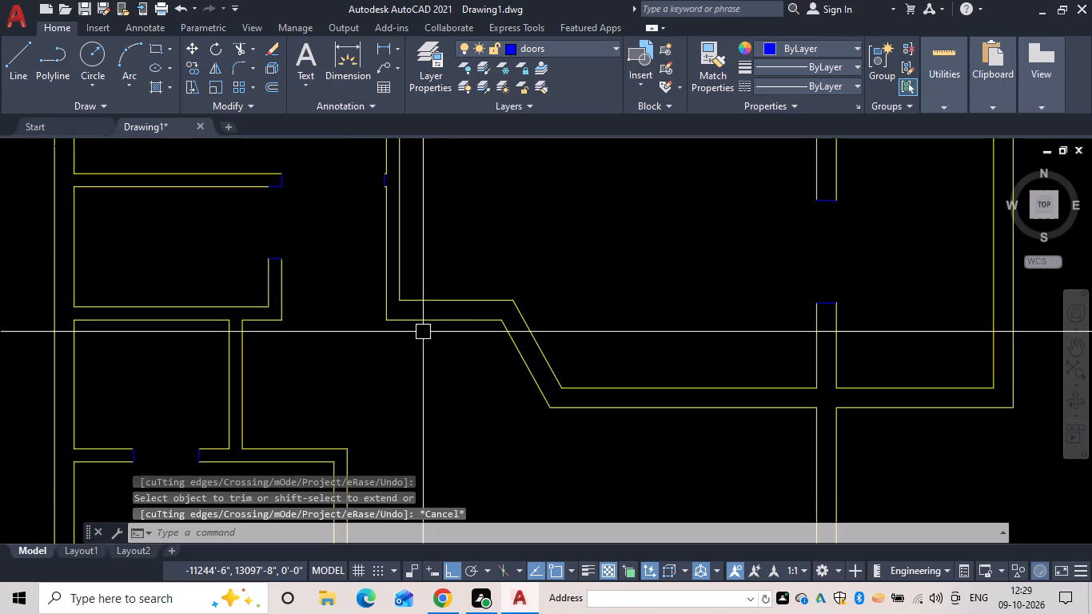
Fillet the central vertical wall's right-hand line with the lower line of the short horizontal wall beside the angled wall.
type("f")
key("space")
left_click(405, 281)
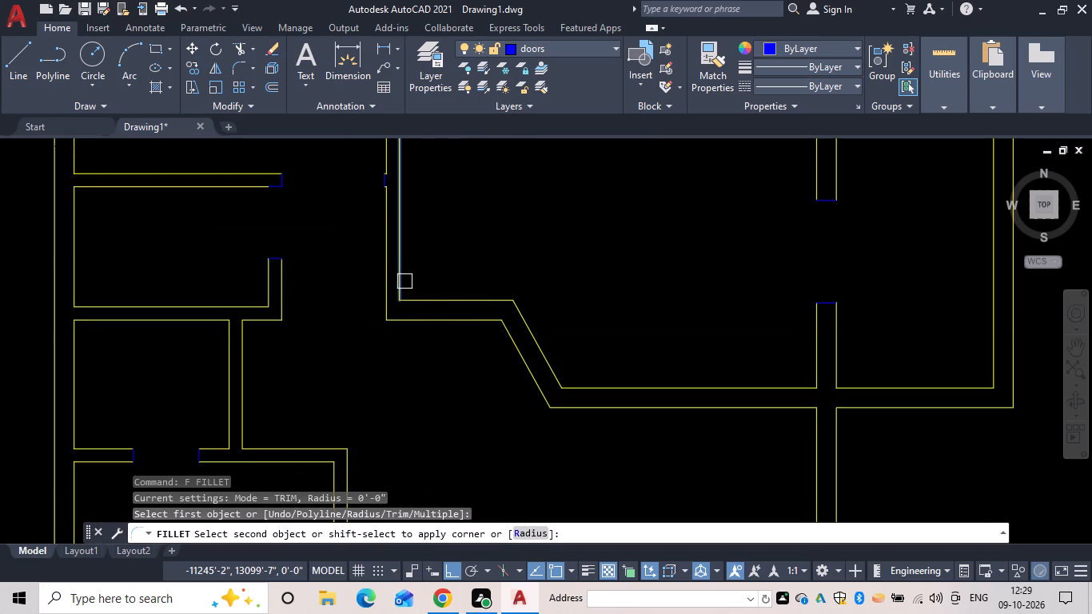
left_click(402, 317)
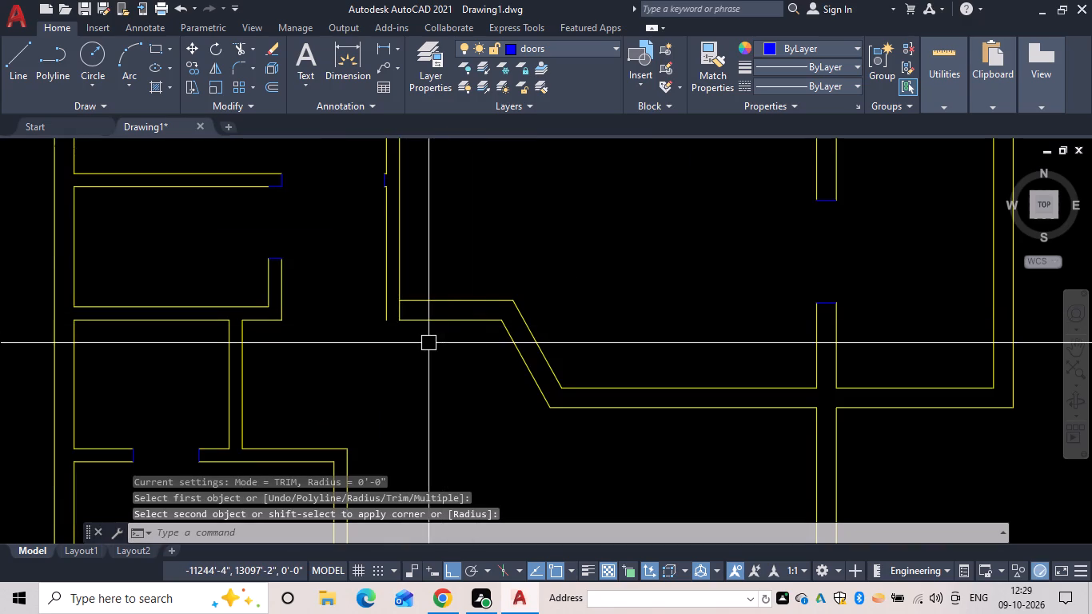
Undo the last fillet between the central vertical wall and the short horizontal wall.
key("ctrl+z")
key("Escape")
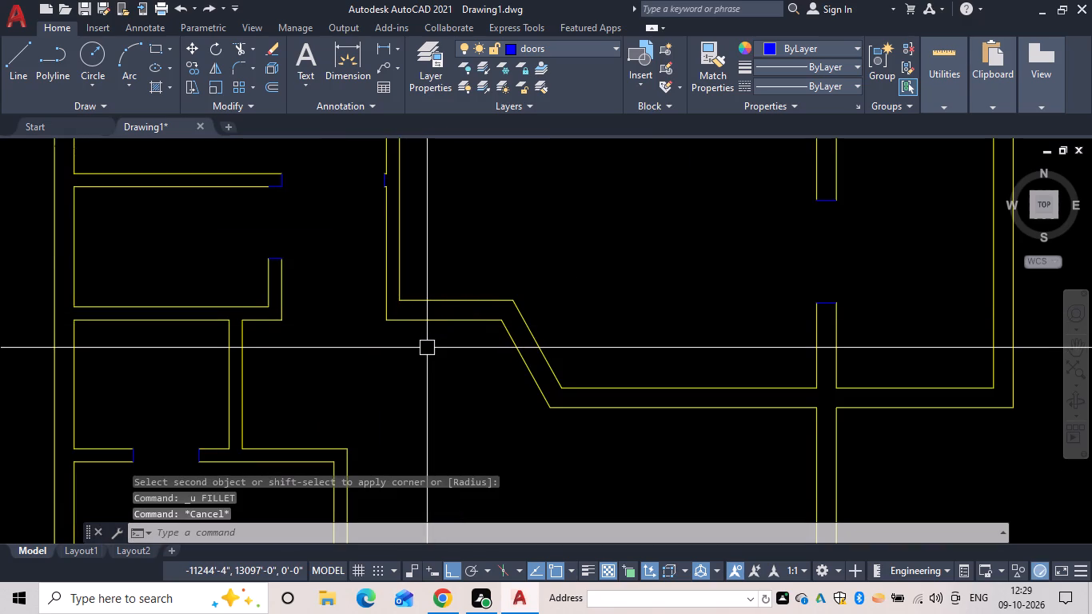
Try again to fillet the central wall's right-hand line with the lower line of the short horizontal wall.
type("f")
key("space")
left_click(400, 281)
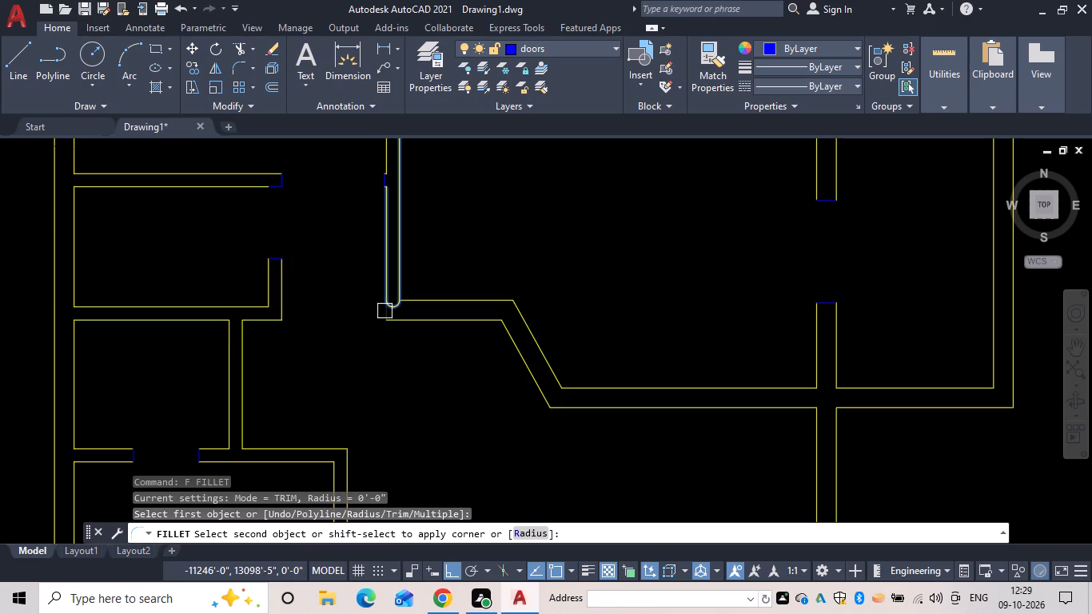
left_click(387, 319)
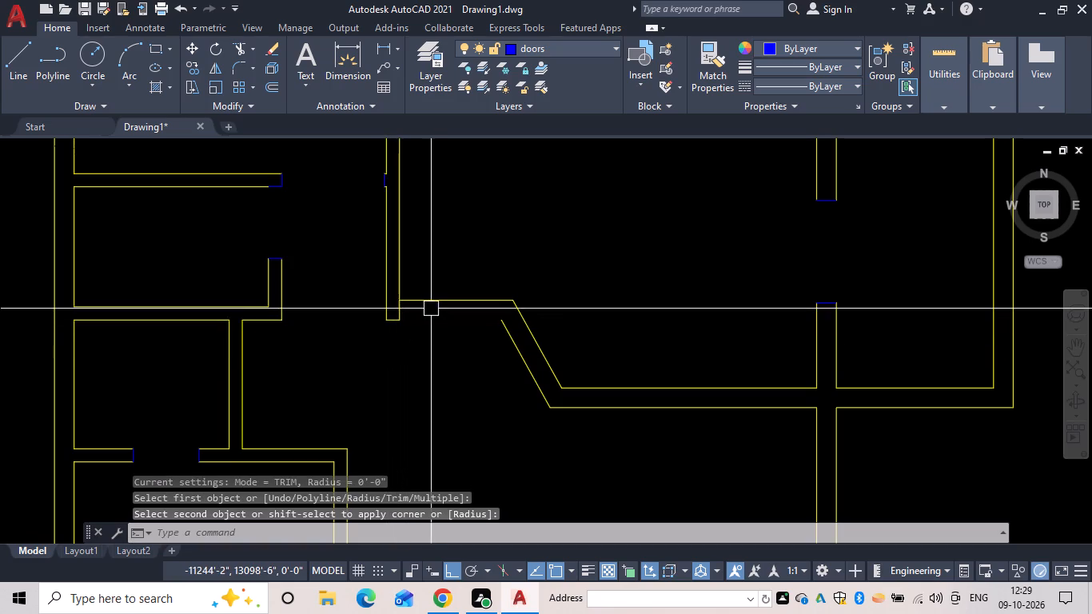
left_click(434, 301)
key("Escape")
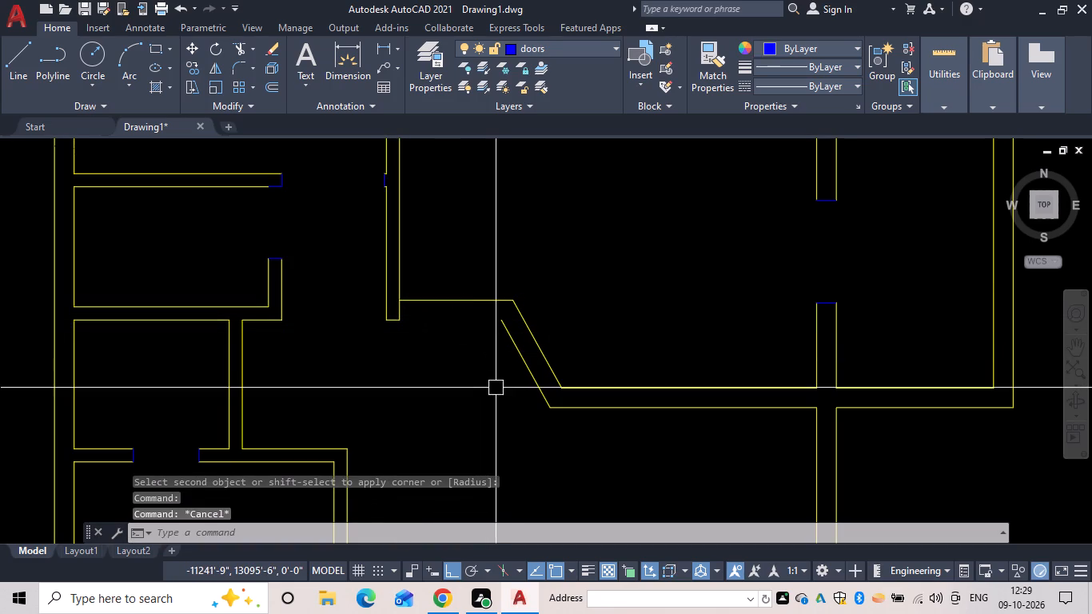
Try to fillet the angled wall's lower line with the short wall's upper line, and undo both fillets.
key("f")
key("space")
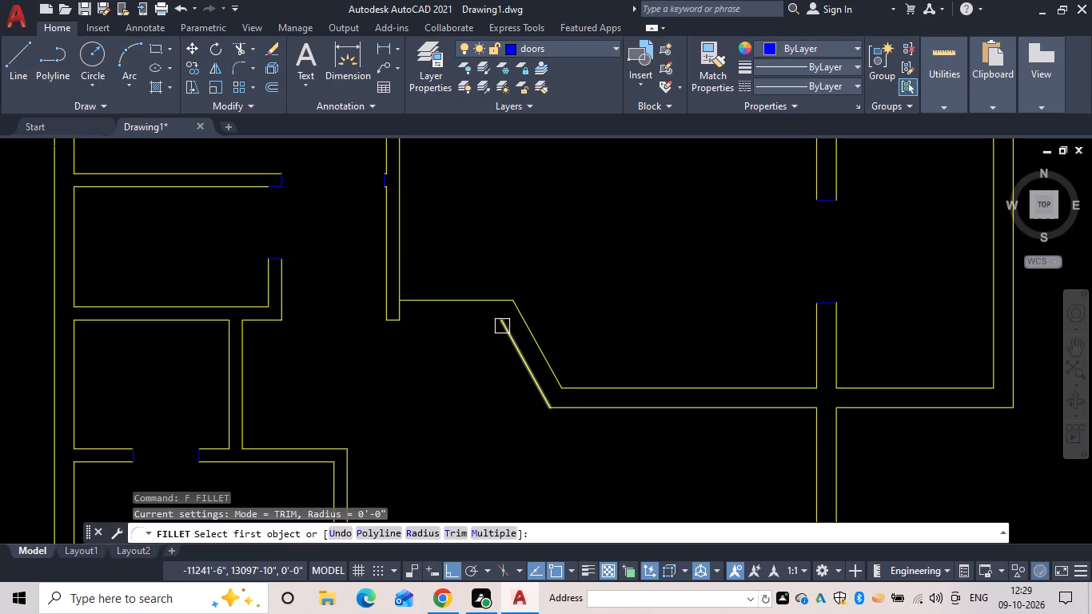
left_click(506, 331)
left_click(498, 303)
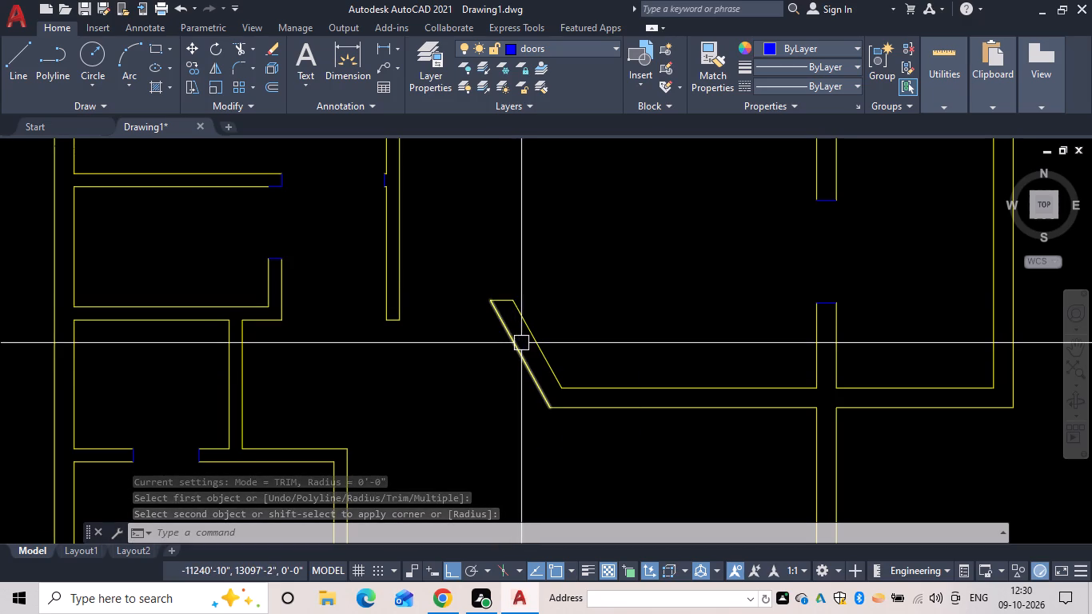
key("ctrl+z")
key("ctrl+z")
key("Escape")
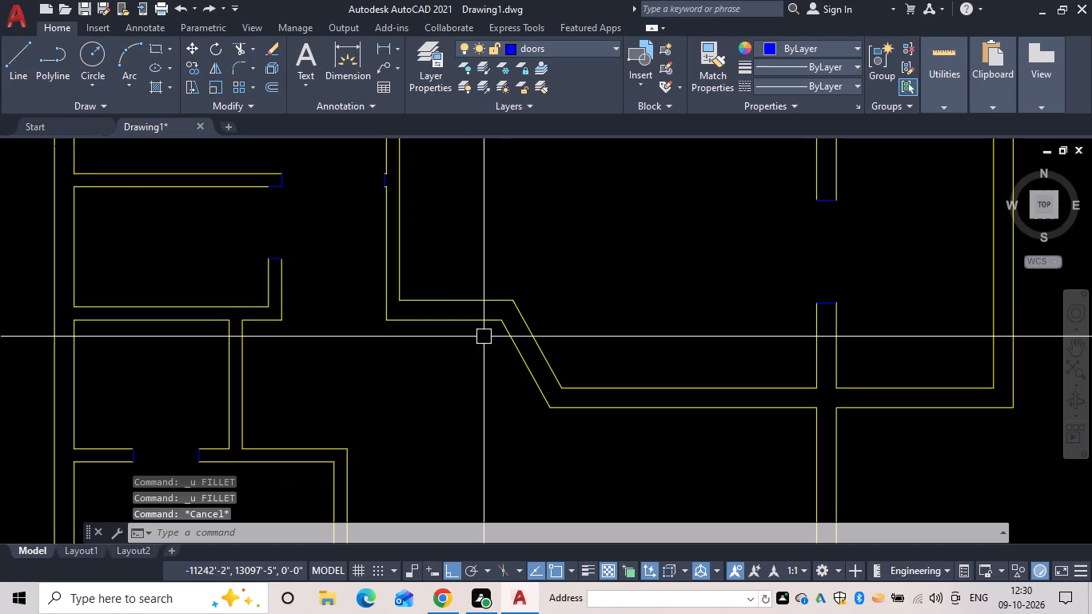
Copy the central wall's right-hand vertical line horizontally to the upper bend of the angled wall's lower line.
scroll(480, 325, "up", 3)
middle_click_drag(474, 318, 476, 339)
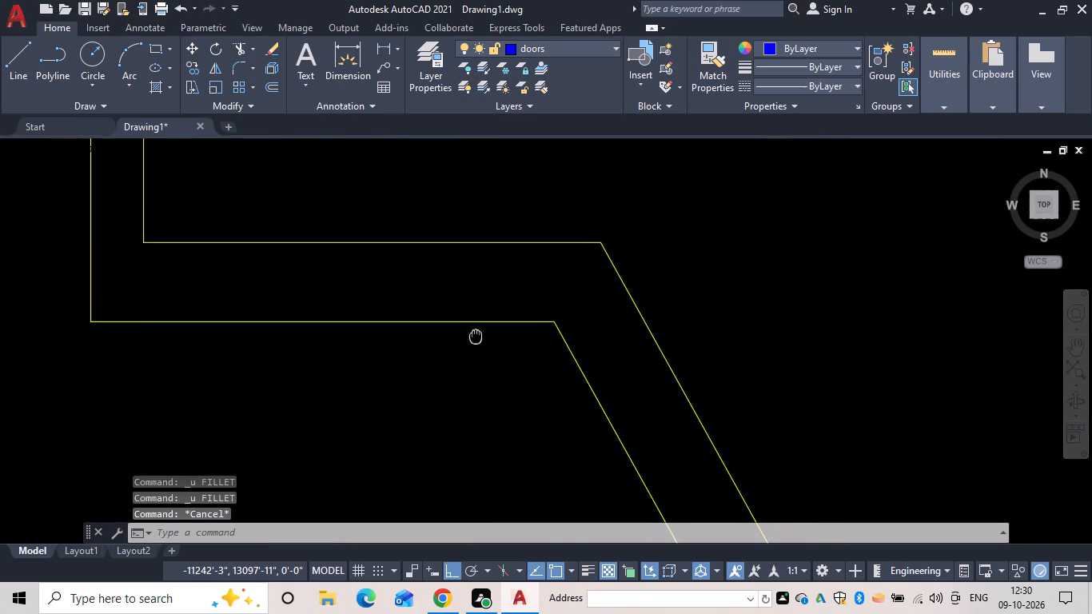
middle_click_drag(476, 339, 476, 340)
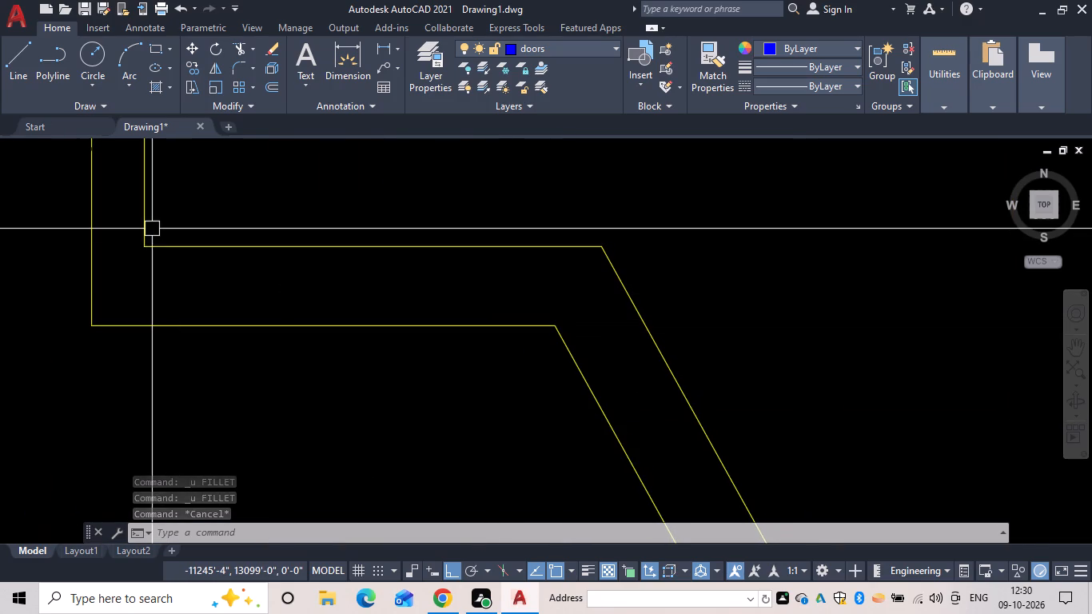
key("Escape")
key("c")
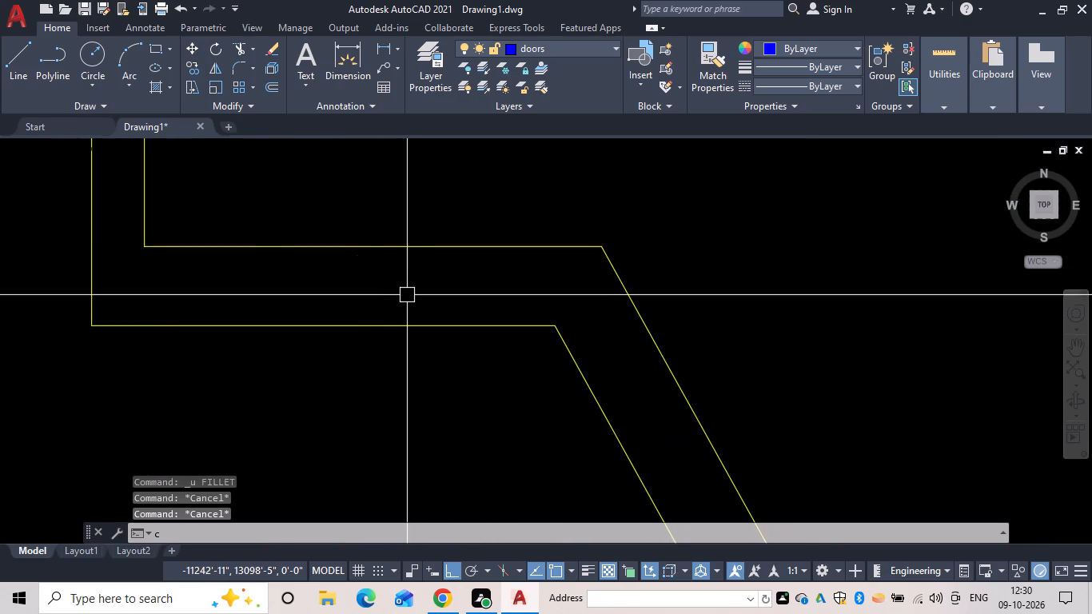
type("o")
key("space")
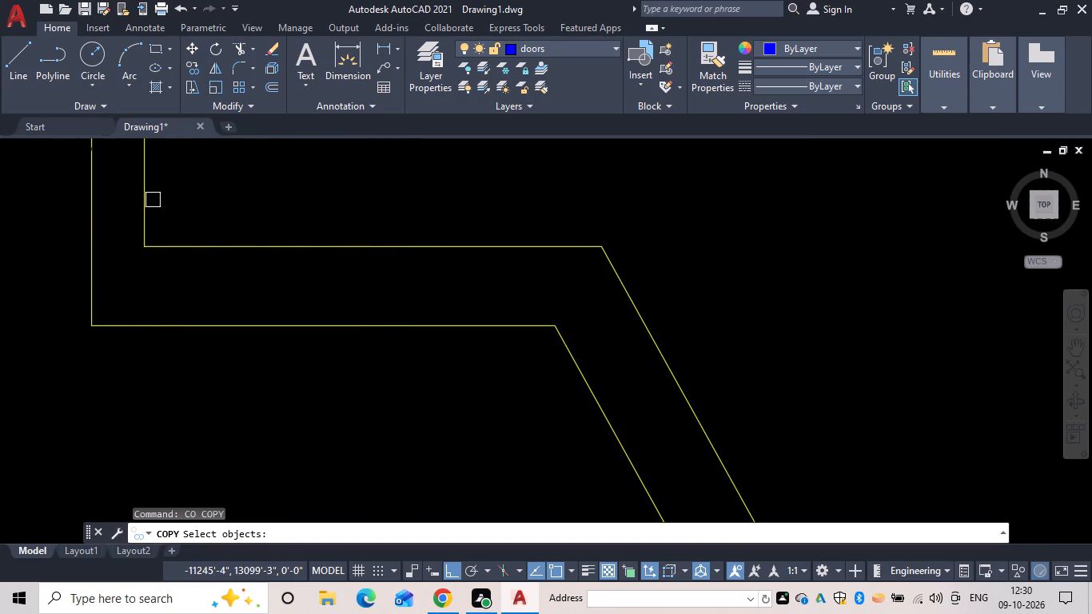
left_click(147, 199)
key("space")
left_click_drag(145, 248, 169, 257)
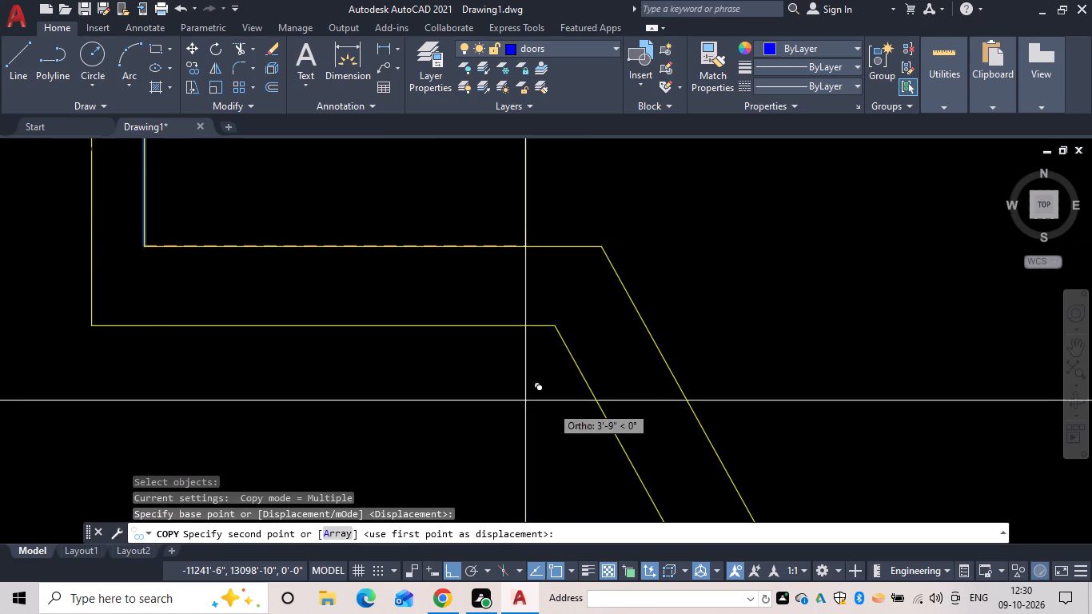
left_click(556, 437)
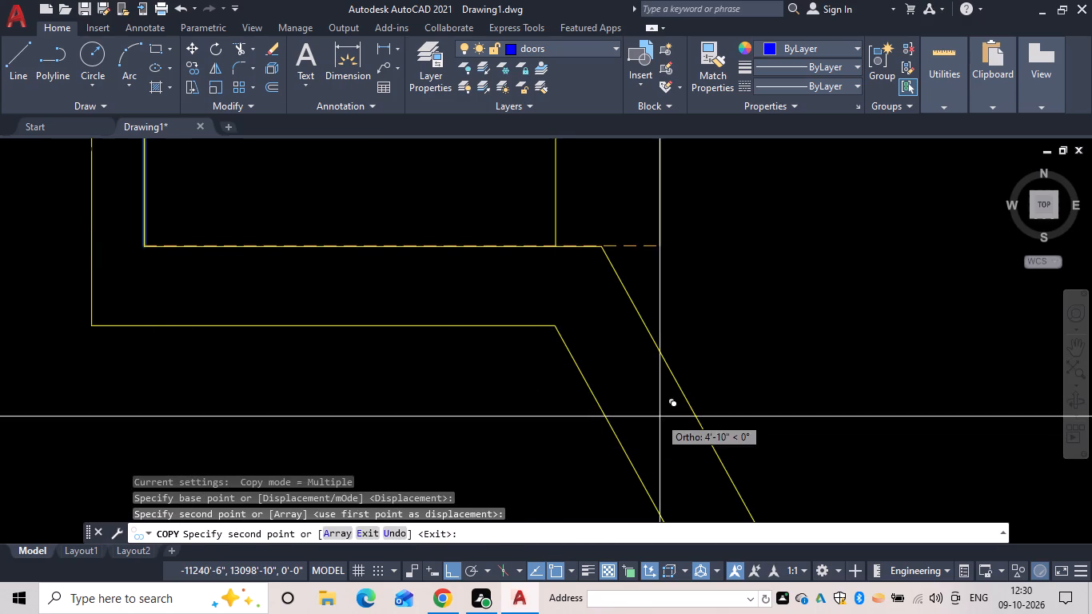
key("Escape")
Stretch the copied line's lower end to the upper line's bend and down to meet the angled wall's lower line.
scroll(532, 422, "down", 3)
middle_click_drag(528, 421, 508, 520)
scroll(532, 424, "down", 3)
scroll(544, 408, "up", 1)
key("Escape")
left_click(513, 384)
scroll(517, 414, "up", 2)
middle_click_drag(517, 414, 523, 317)
middle_click_drag(526, 381, 552, 245)
scroll(540, 297, "up", 3)
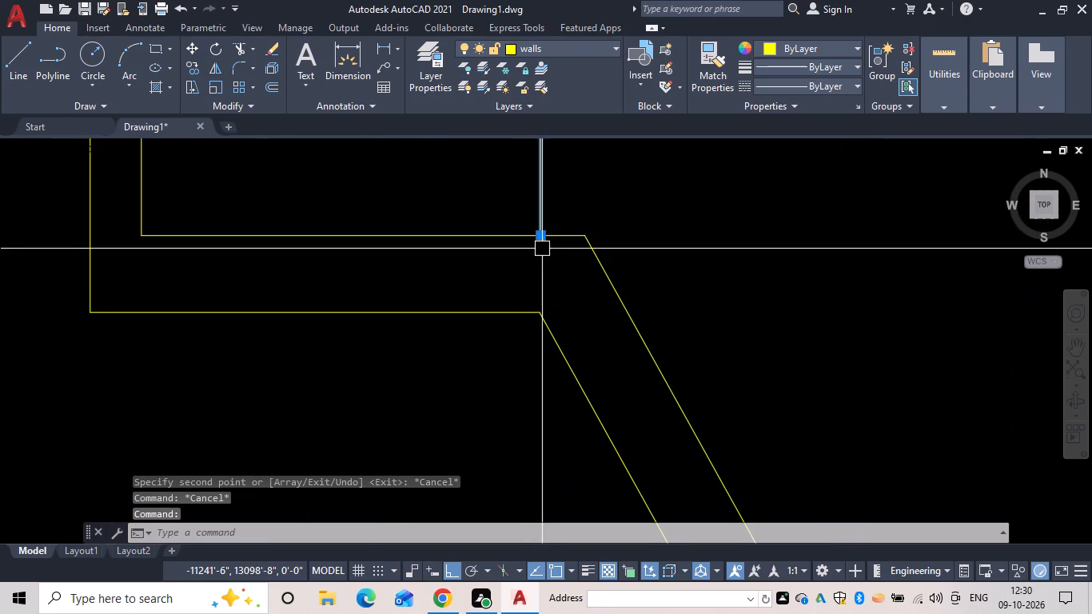
left_click(538, 235)
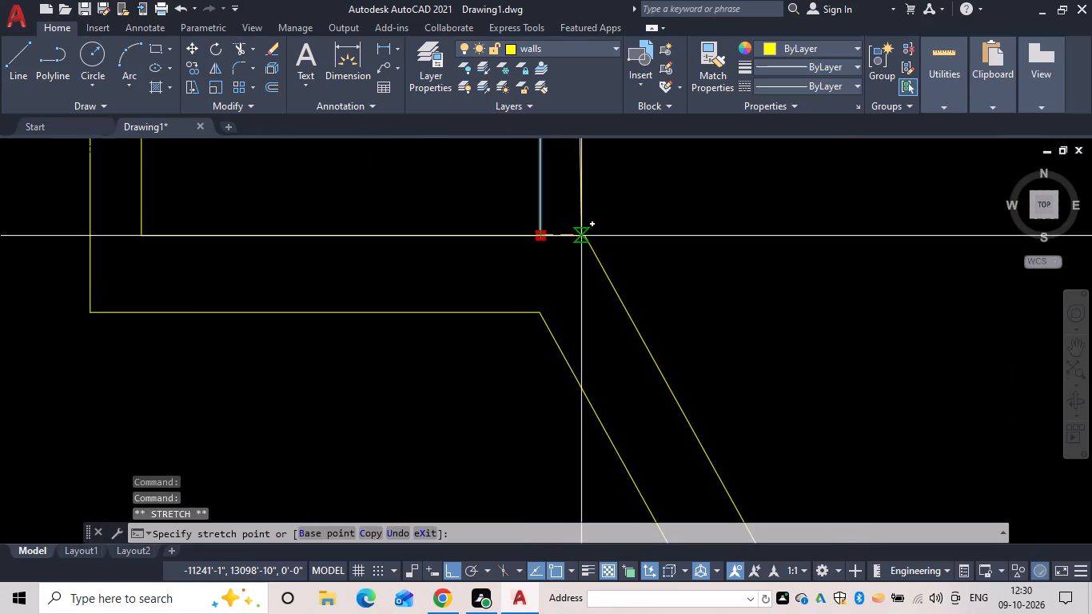
left_click(585, 236)
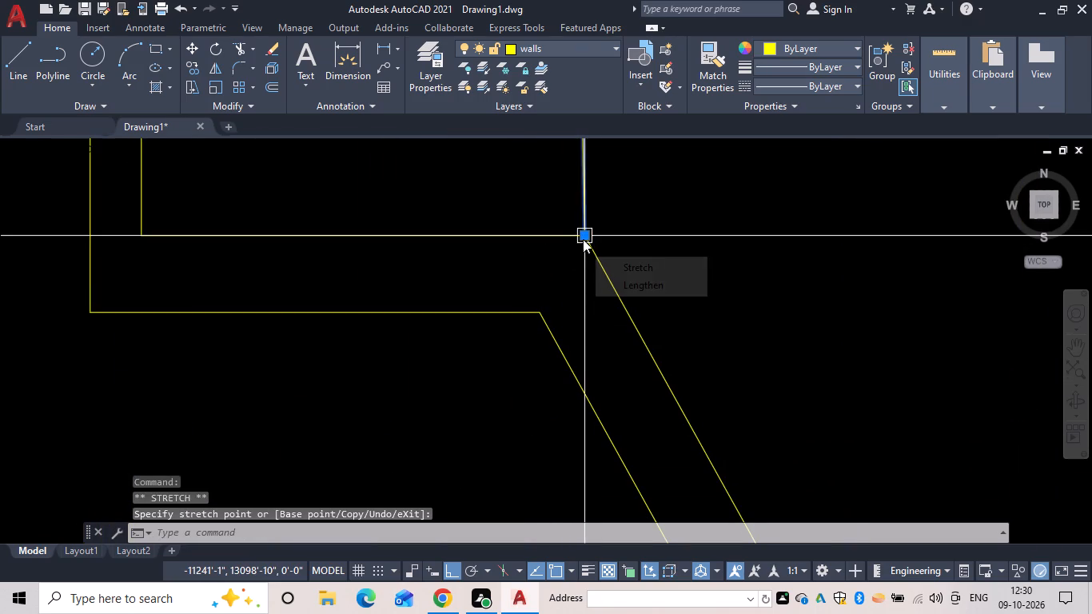
left_click_drag(583, 239, 583, 257)
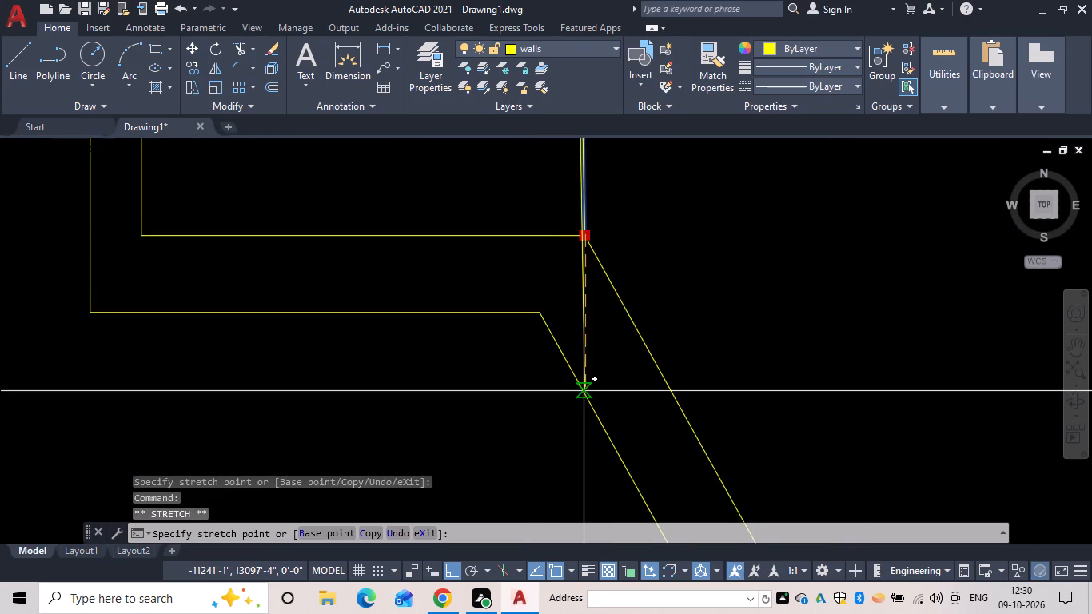
left_click(581, 391)
key("Escape")
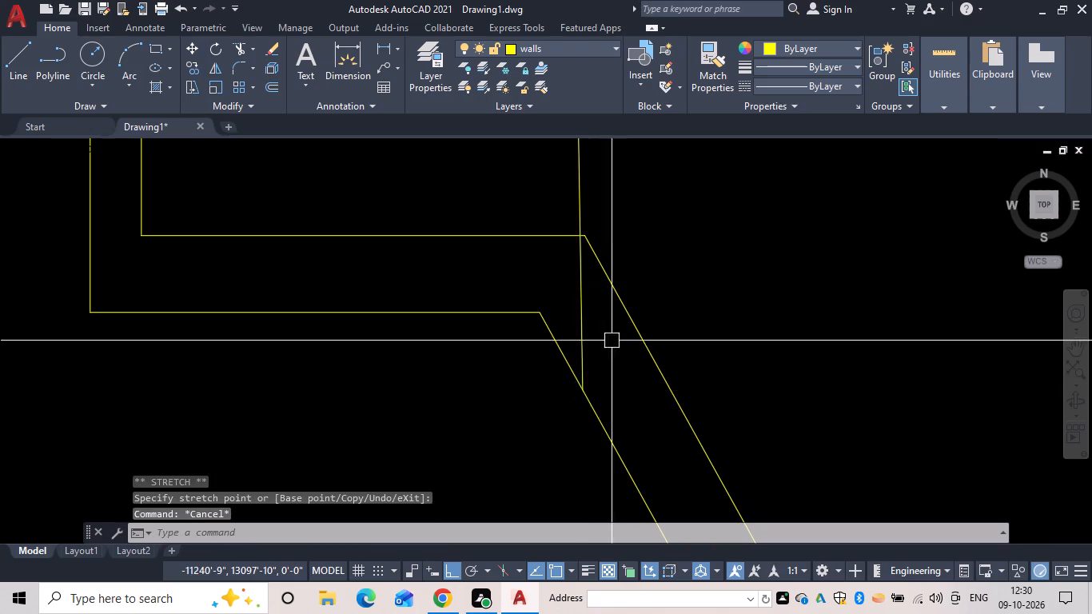
Trim the copied line above the short horizontal wall, keeping only the piece across the angled wall.
scroll(589, 365, "up", 2)
scroll(602, 363, "down", 3)
middle_click_drag(602, 362, 584, 436)
key("Escape")
key("t")
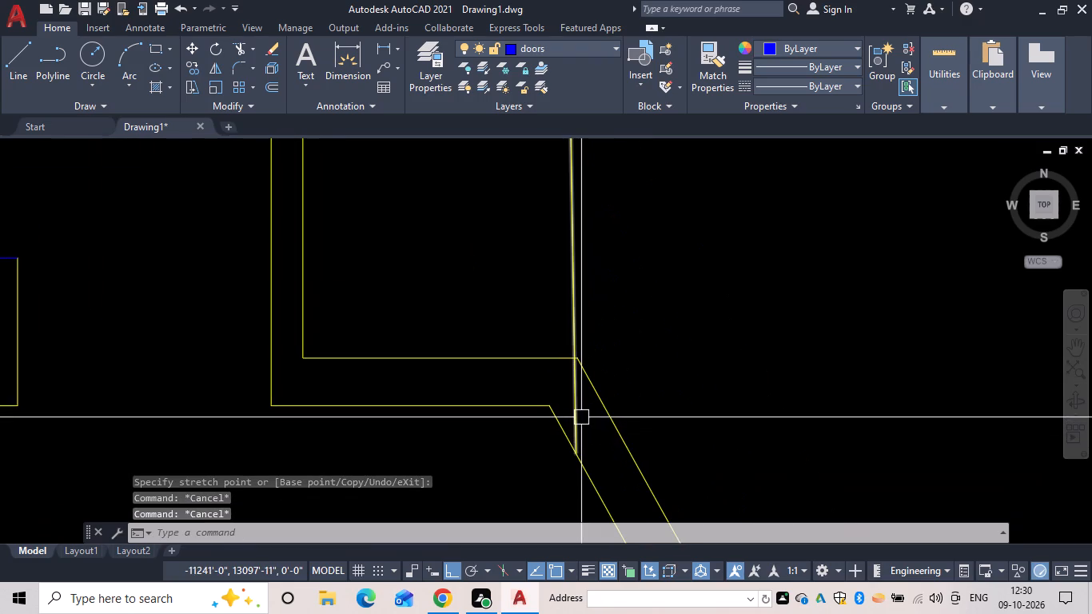
key("r")
key("space")
left_click_drag(652, 303, 534, 255)
scroll(534, 255, "down", 2)
middle_click_drag(533, 261, 506, 487)
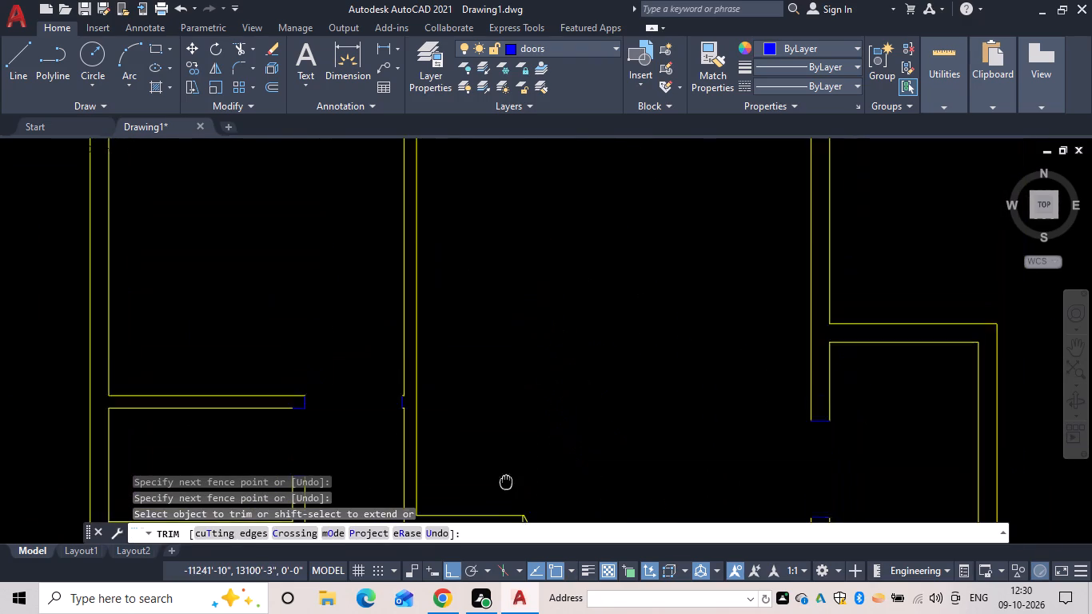
middle_click_drag(506, 487, 506, 527)
scroll(506, 513, "down", 2)
middle_click_drag(516, 453, 508, 276)
scroll(518, 385, "up", 4)
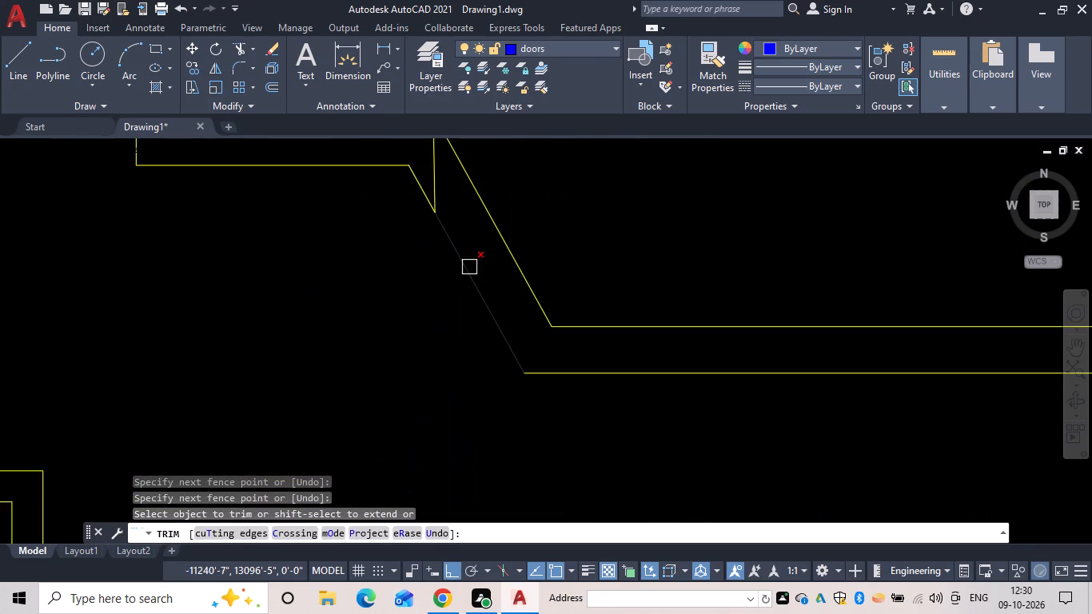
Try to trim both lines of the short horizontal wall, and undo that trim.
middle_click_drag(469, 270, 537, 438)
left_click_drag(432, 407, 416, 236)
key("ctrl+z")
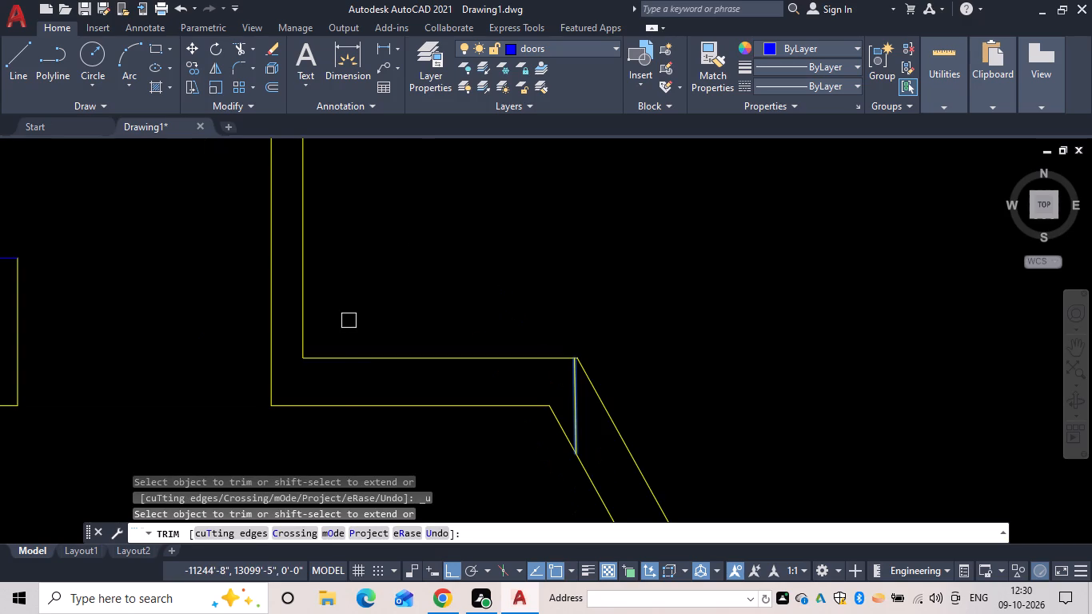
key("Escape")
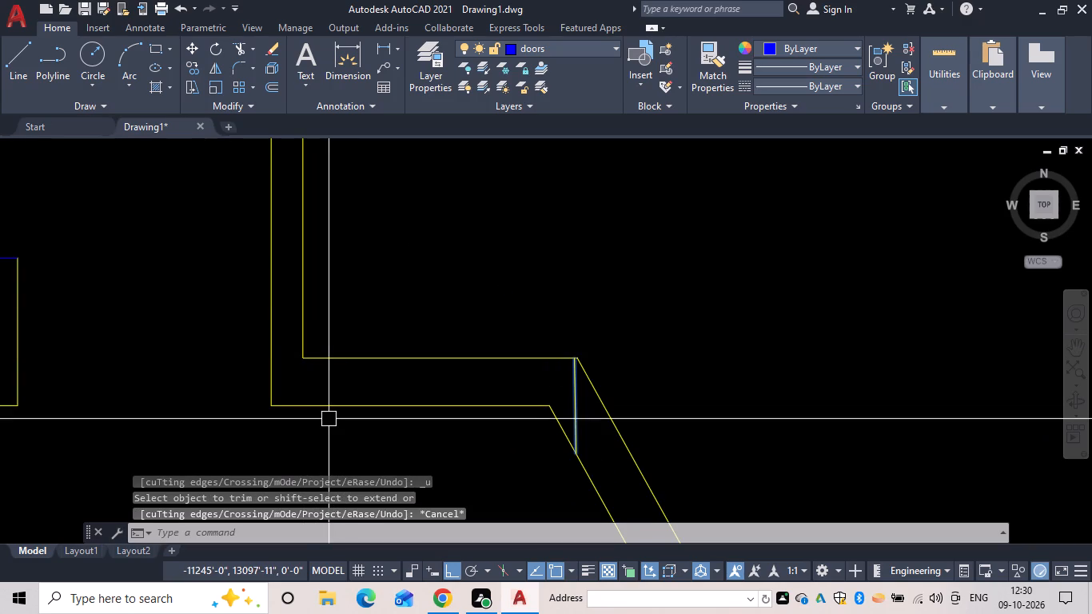
Fillet the short horizontal wall's lower line with the central wall's right-hand line to close the wall's lower end.
type("f")
key("space")
left_click_drag(294, 408, 294, 398)
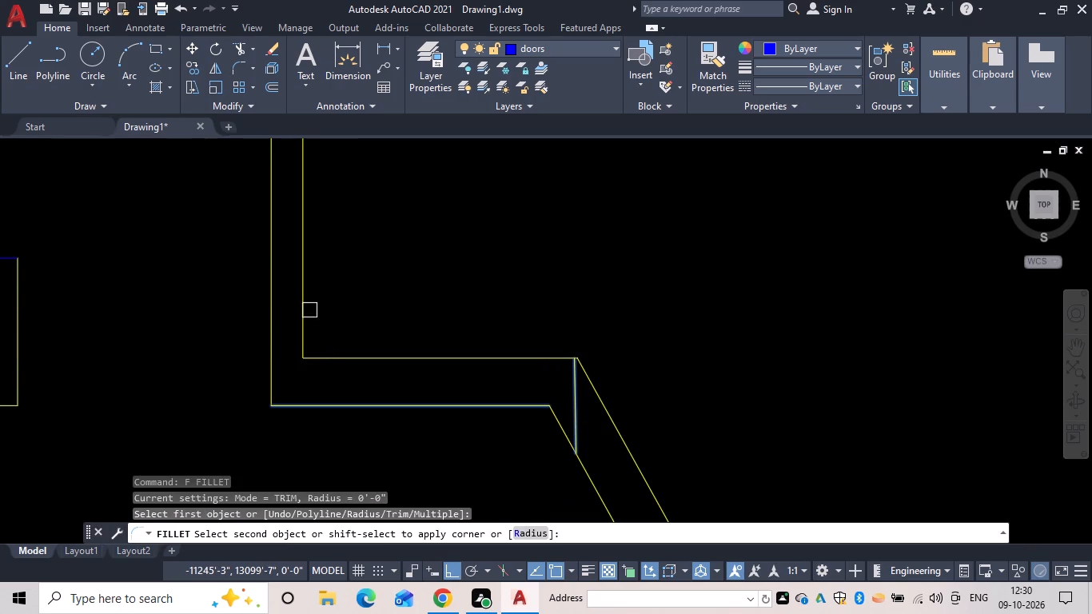
left_click(307, 310)
Erase the upper line of the short horizontal wall between the central wall and the angled wall.
left_click(384, 358)
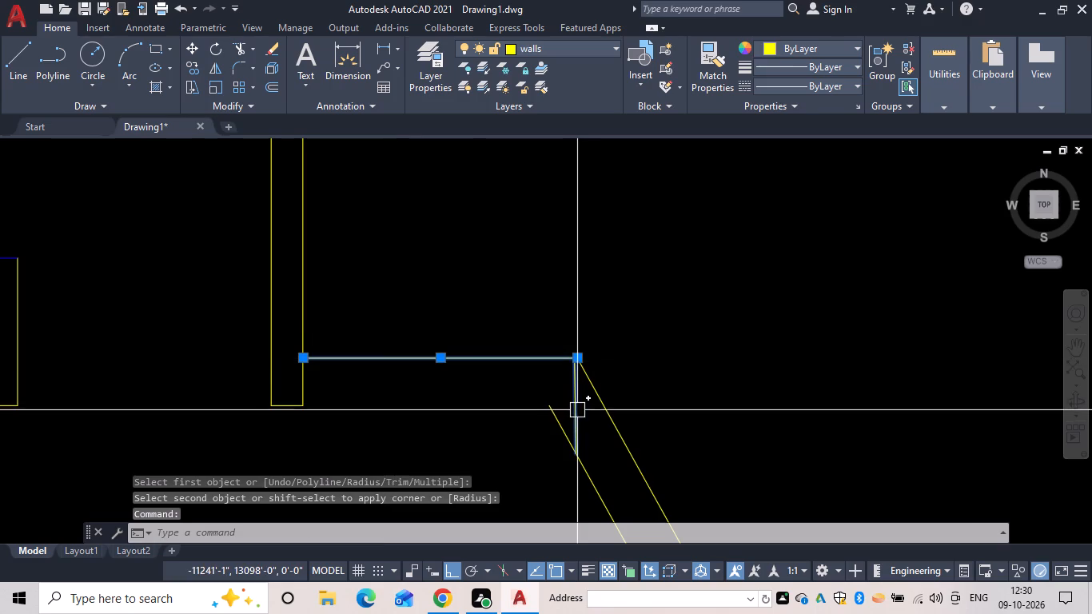
type("e")
key("space")
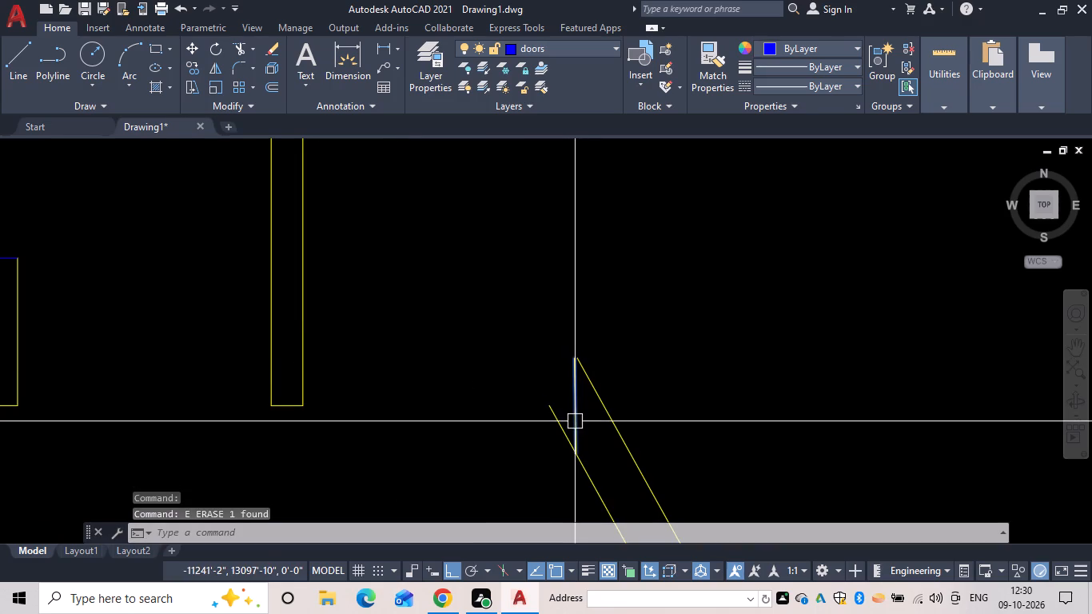
Trim the leftover stub of the angled wall's lower line beyond the near-vertical end line.
key("t")
type("r")
key("space")
left_click(549, 406)
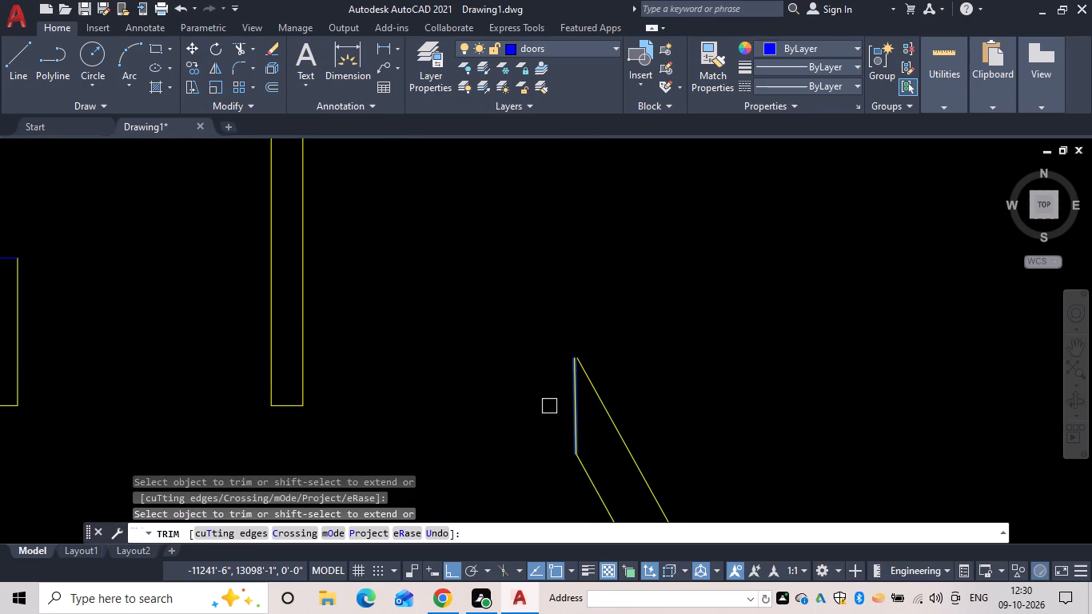
key("Escape")
key("Escape")
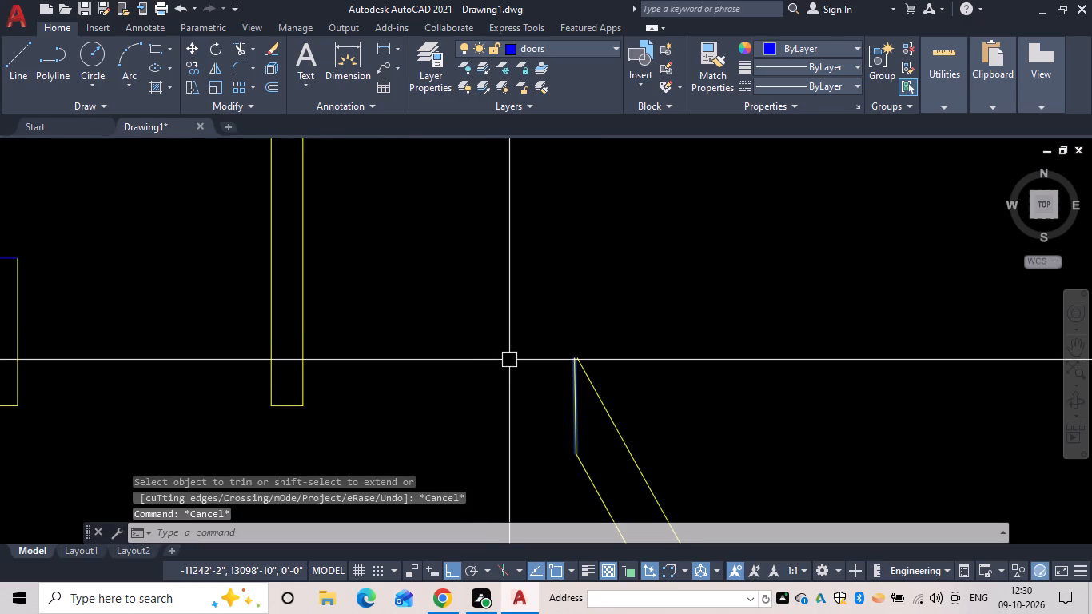
Regenerate the drawing display.
key("t")
key("super+F1")
key("r")
key("Escape")
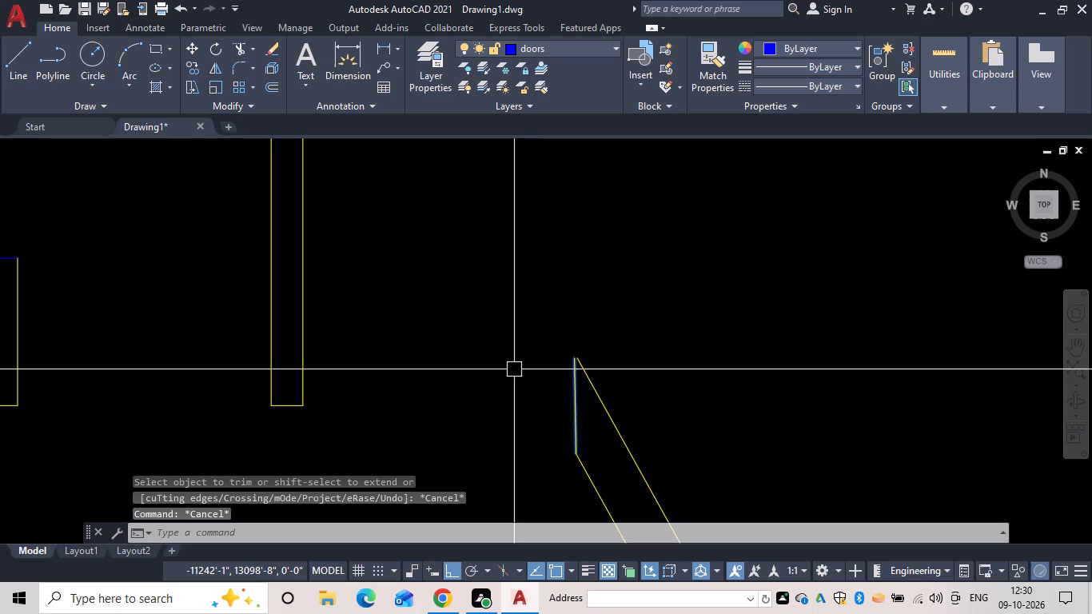
type("re")
key("space")
Fillet the angled wall's upper line with the top of the near-vertical end line to close the corner.
scroll(615, 366, "up", 1)
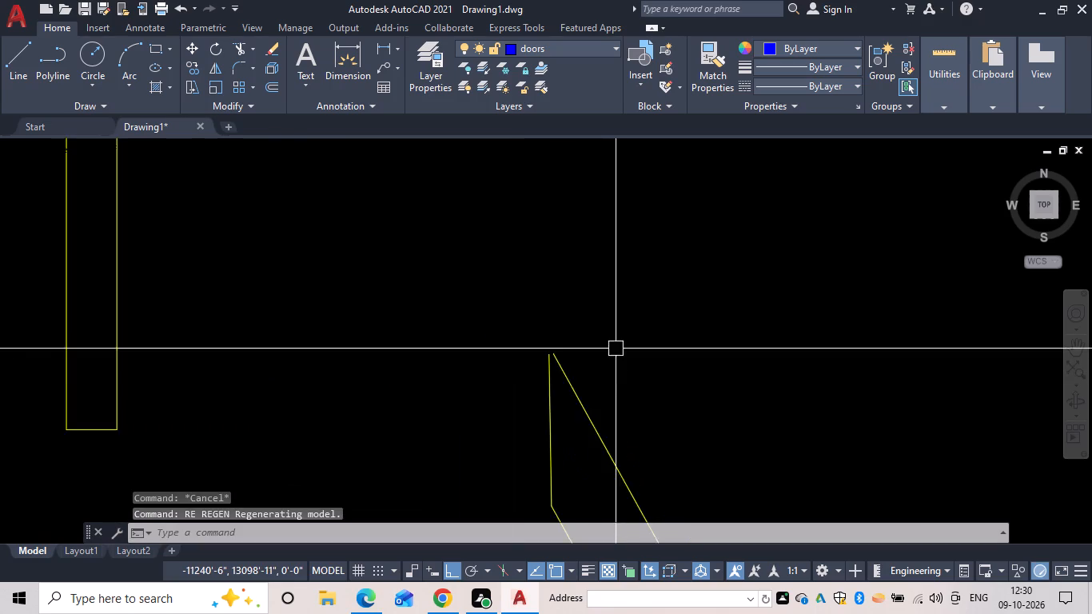
scroll(601, 373, "up", 3)
type("f")
key("space")
left_click_drag(450, 385, 413, 380)
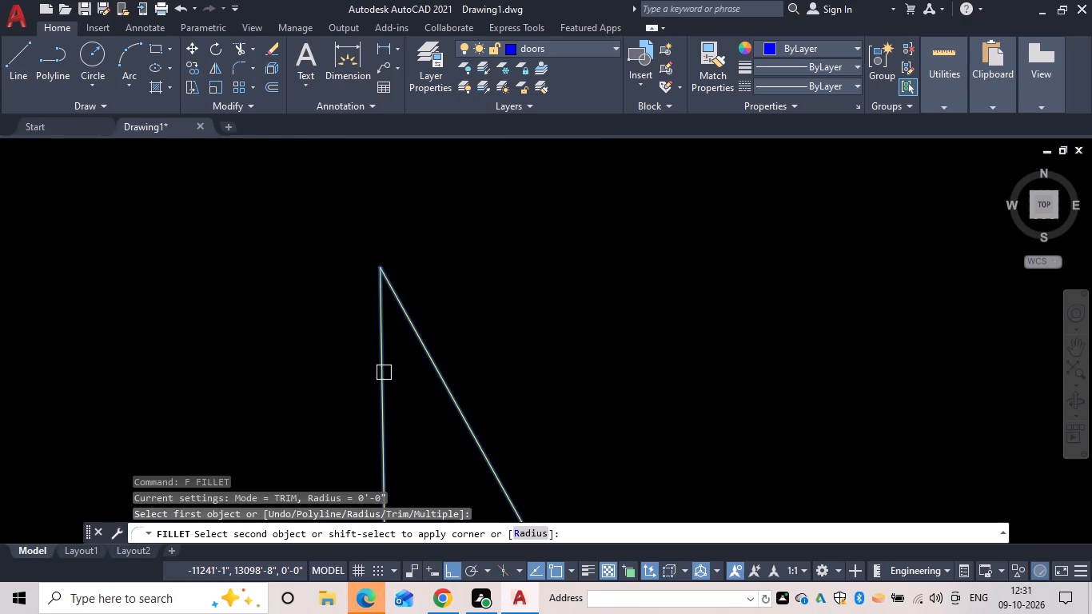
left_click(384, 369)
scroll(448, 353, "down", 4)
middle_click_drag(484, 354, 473, 293)
key("Escape")
Fillet the angled wall's lower line with the bottom of the near-vertical end line.
scroll(430, 394, "up", 4)
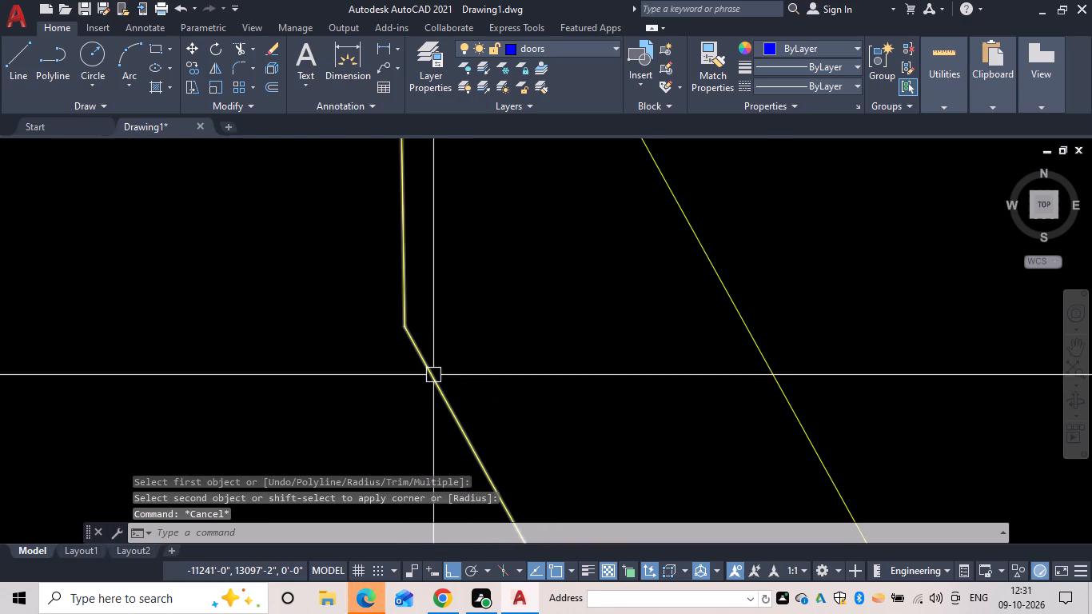
scroll(395, 316, "up", 3)
key("space")
left_click_drag(465, 410, 461, 402)
left_click(422, 319)
key("Escape")
Regenerate the drawing display and bring the angled wall and surrounding rooms back into view.
key("r")
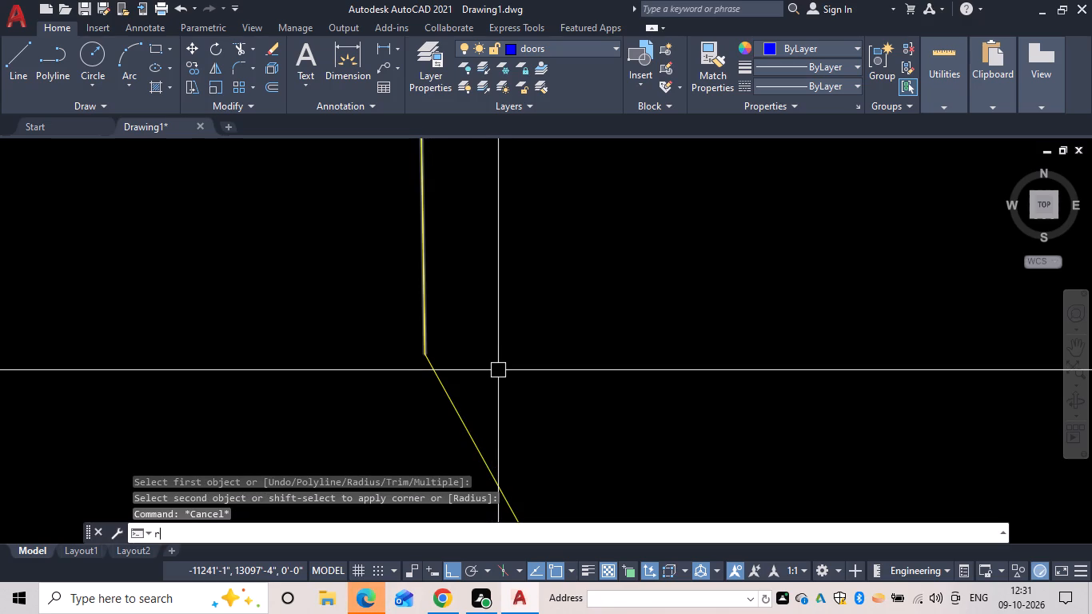
key("e")
key("space")
key("space")
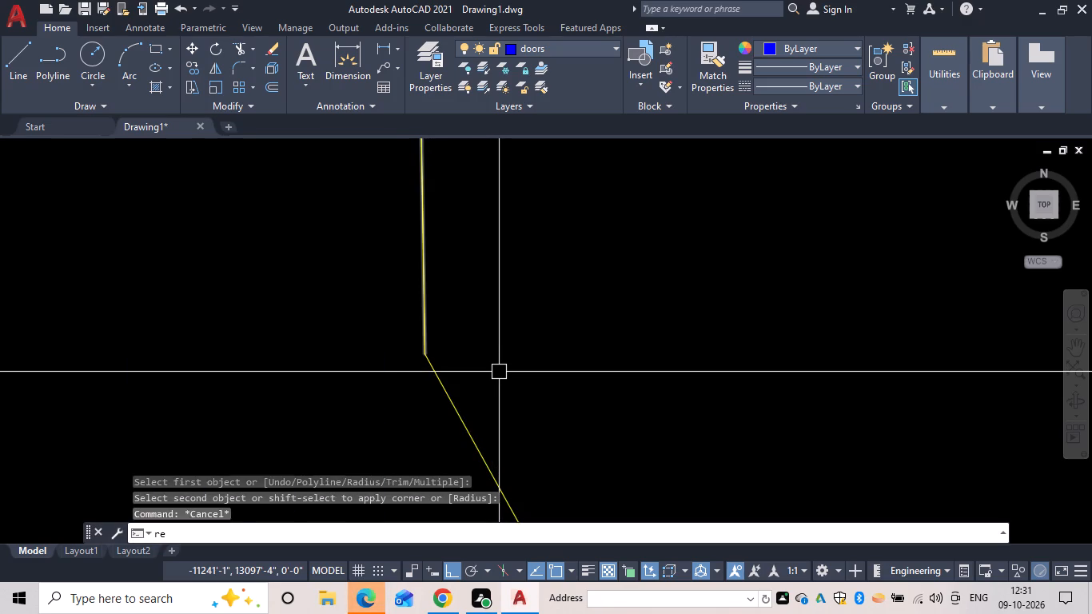
scroll(500, 375, "down", 8)
scroll(470, 432, "down", 2)
middle_click_drag(470, 432, 456, 369)
middle_click(453, 383)
scroll(453, 383, "down", 1)
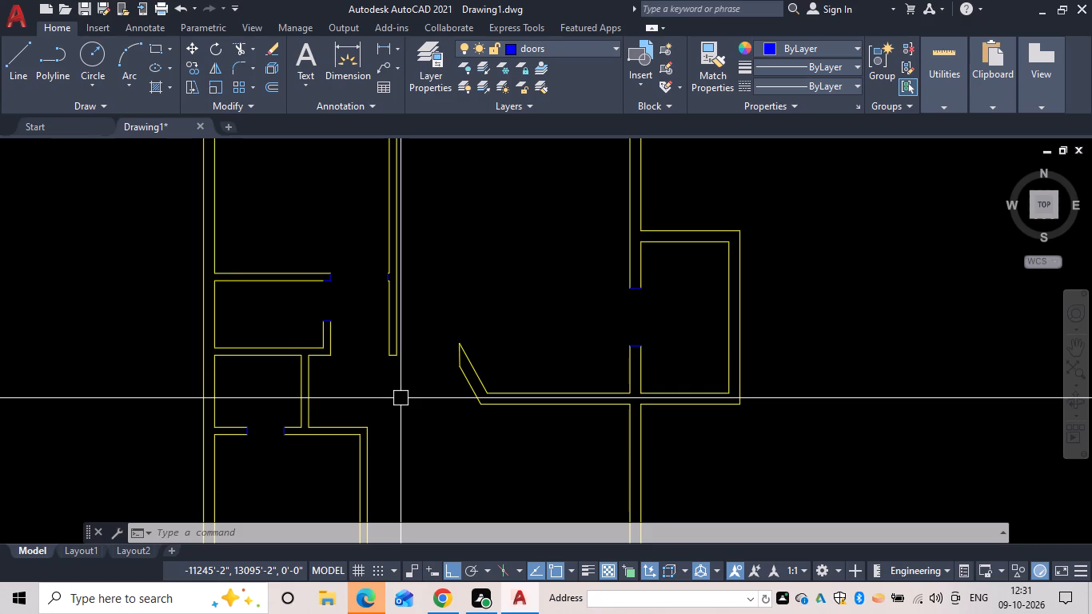
Offset the right outer wall's inner line 3'1.5" inward across the narrow strip along the bottom of the plan.
scroll(440, 337, "down", 4)
middle_click_drag(441, 343, 431, 329)
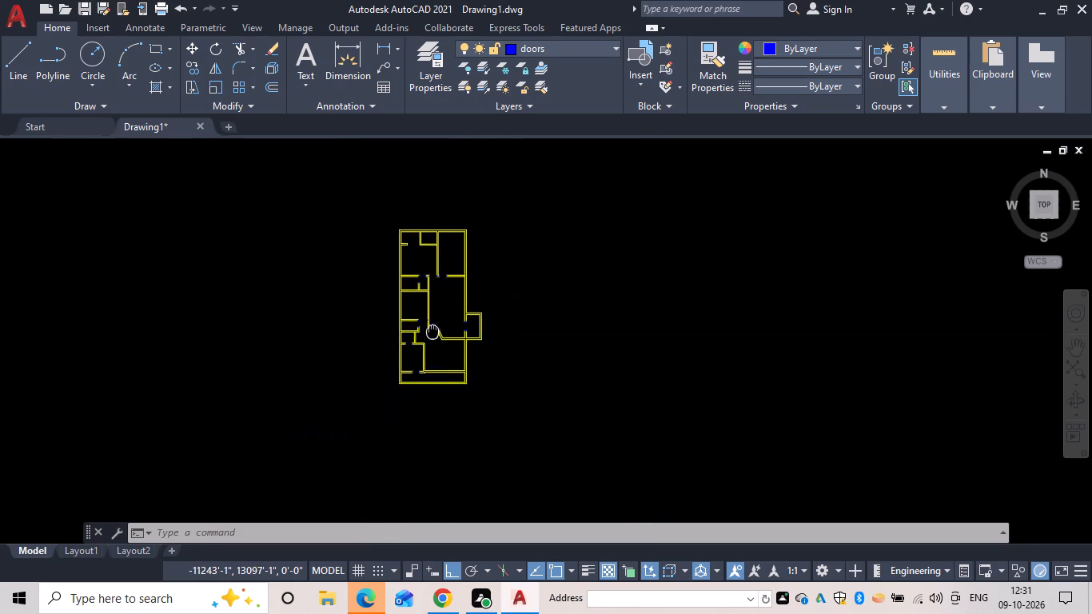
middle_click_drag(431, 329, 426, 317)
scroll(469, 320, "up", 3)
middle_click_drag(384, 428, 406, 347)
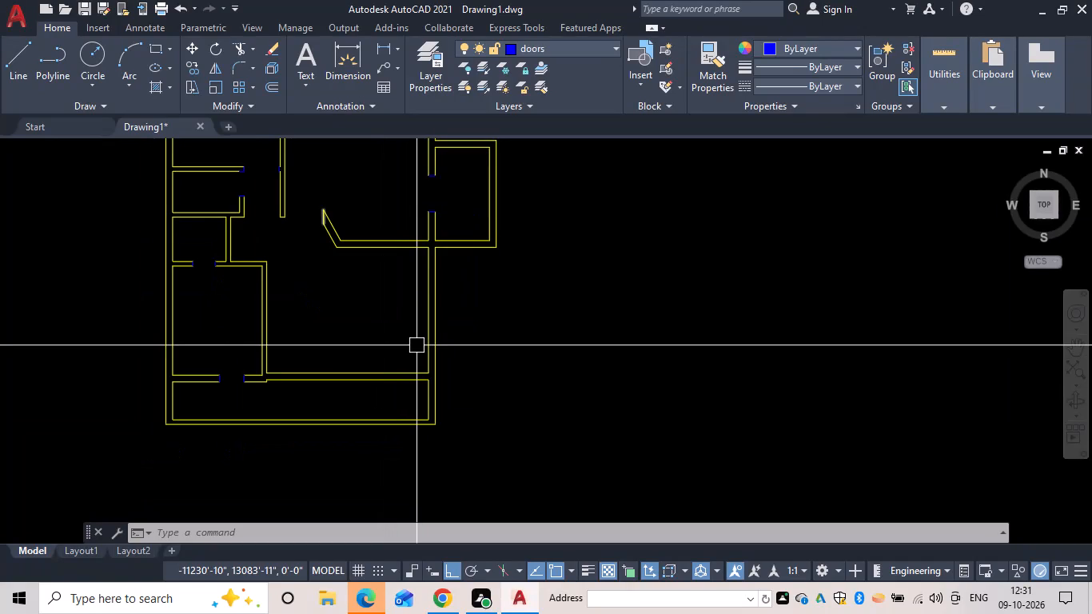
key("Escape")
type("of")
key("space")
type("3'1.5\"")
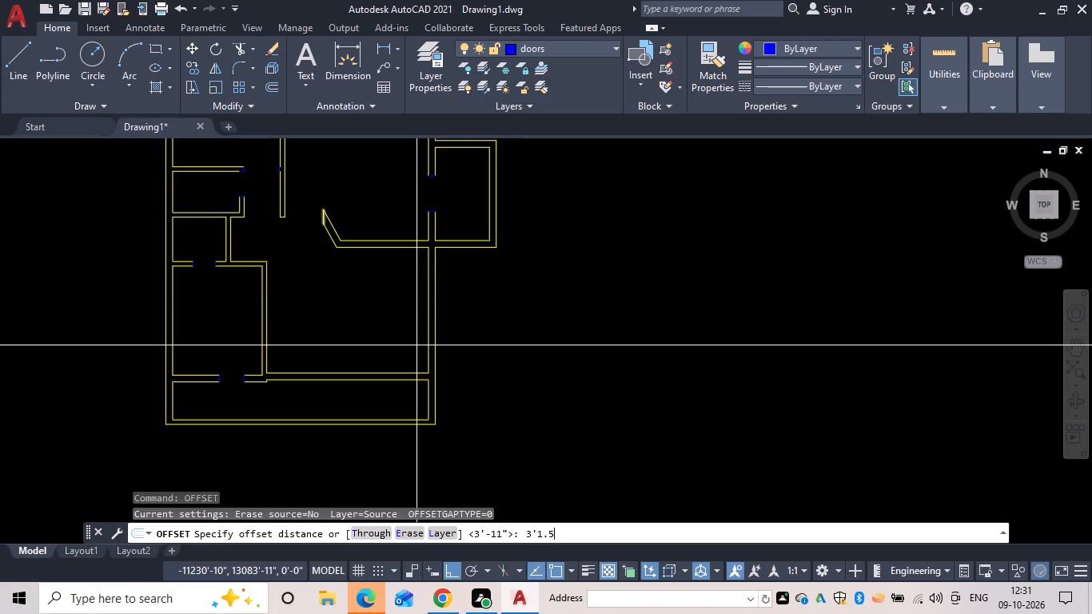
key("space")
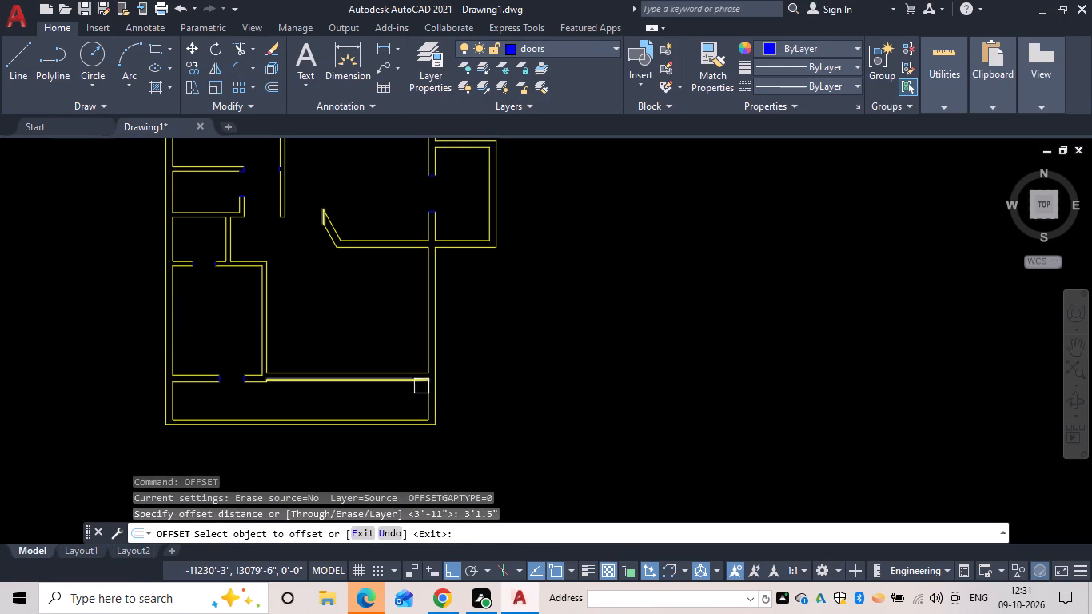
left_click_drag(426, 398, 399, 400)
left_click(378, 404)
key("space")
Offset the new vertical line 6 inches toward the strip's interior to form a partition.
key("space")
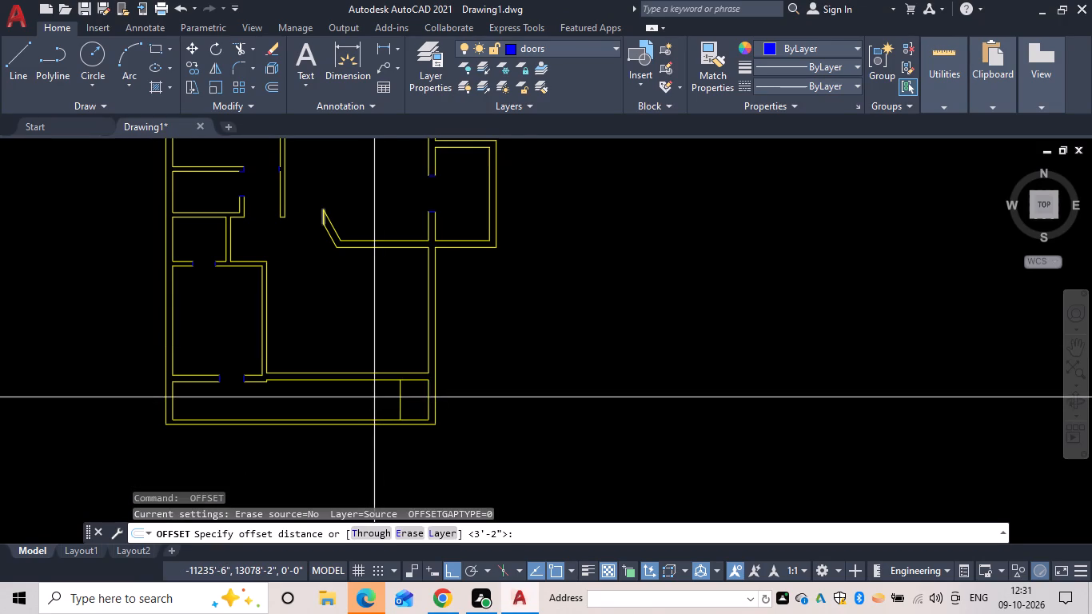
type("6")
key("space")
left_click_drag(397, 401, 361, 403)
left_click(345, 404)
key("Escape")
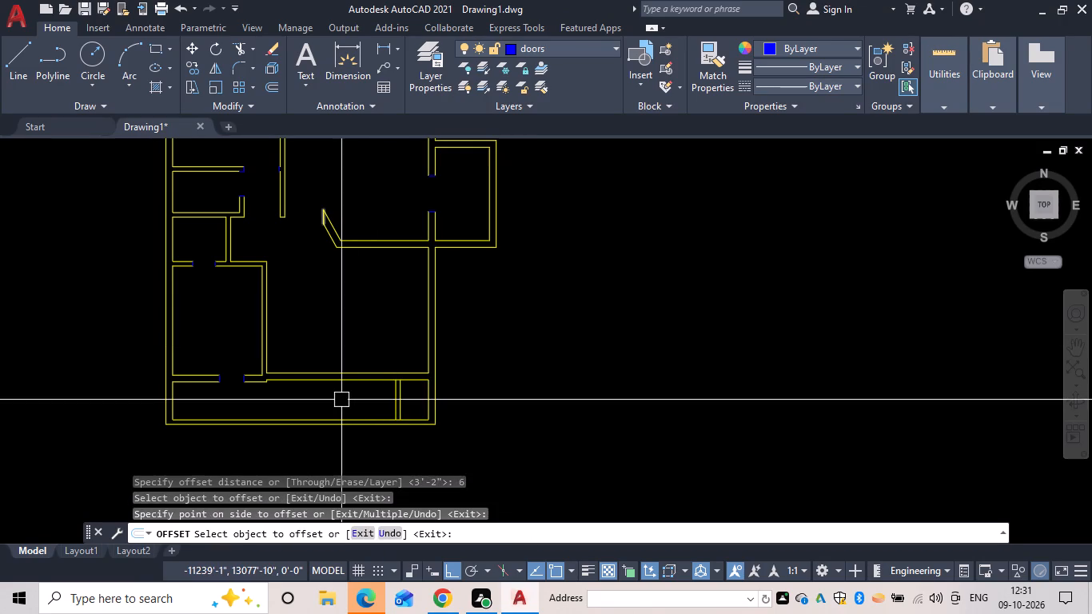
Draw a short horizontal jamb line across the new partition, just below its upper end.
type("l")
key("space")
scroll(422, 435, "up", 2)
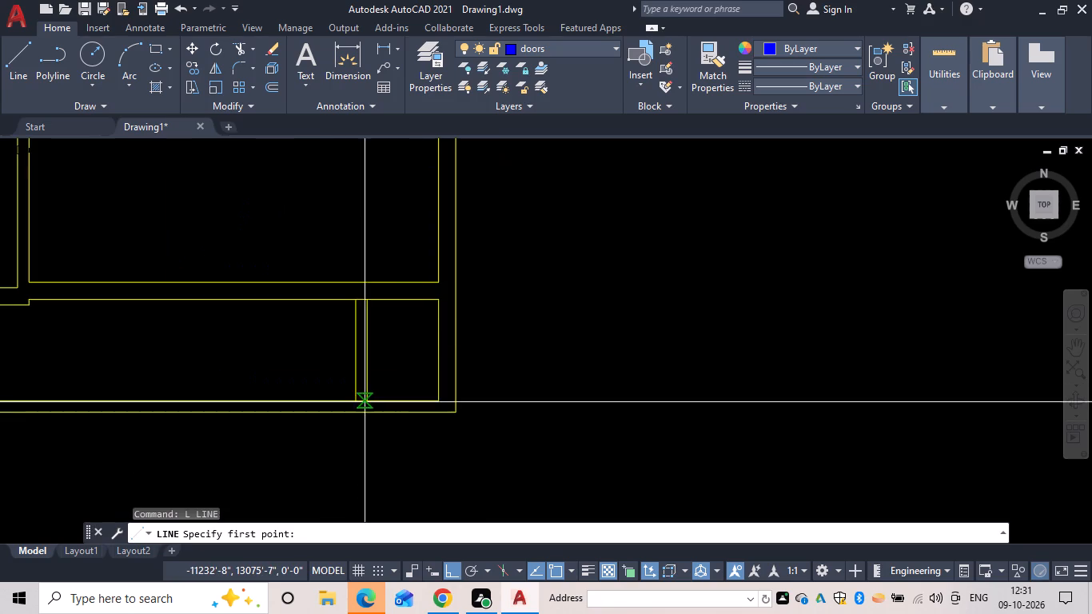
scroll(348, 333, "up", 1)
left_click(357, 307)
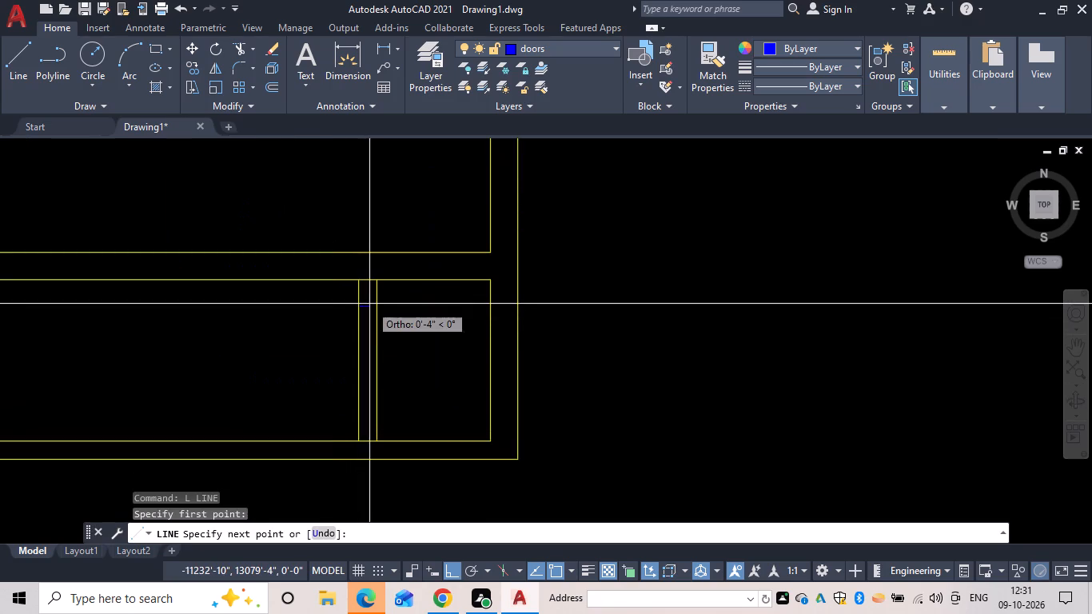
left_click(377, 307)
key("Escape")
Offset the jamb line 2'6" downward to mark the other side of the door opening.
type("of 2'")
type("6\"")
key("space")
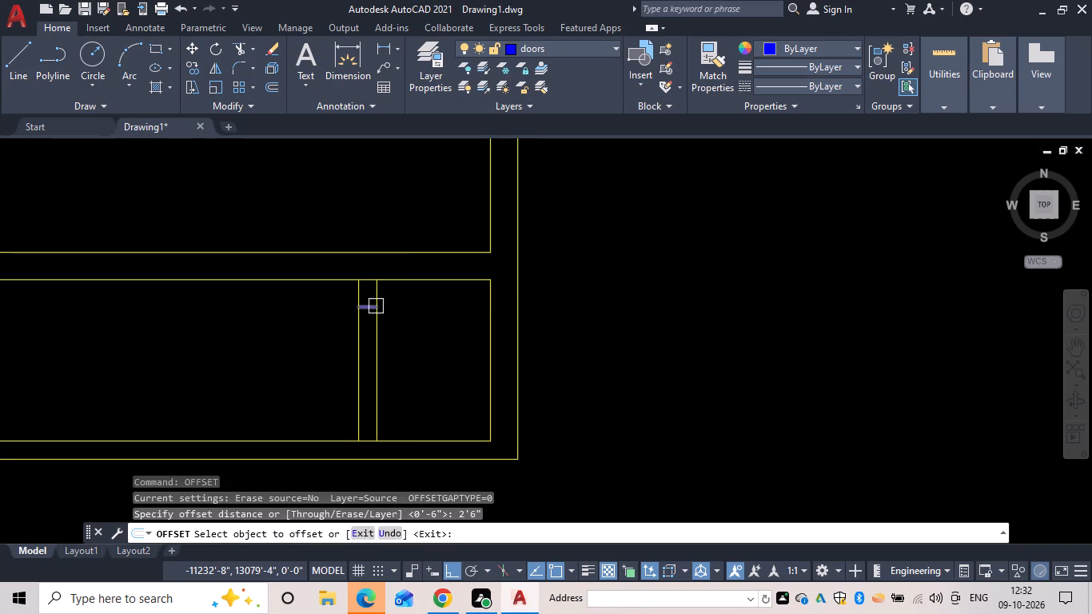
left_click_drag(376, 306, 375, 321)
left_click(378, 339)
key("Escape")
Trim the partition lines between the jambs and the wall lines crossing the partition's upper and lower ends.
type("tr")
key("space")
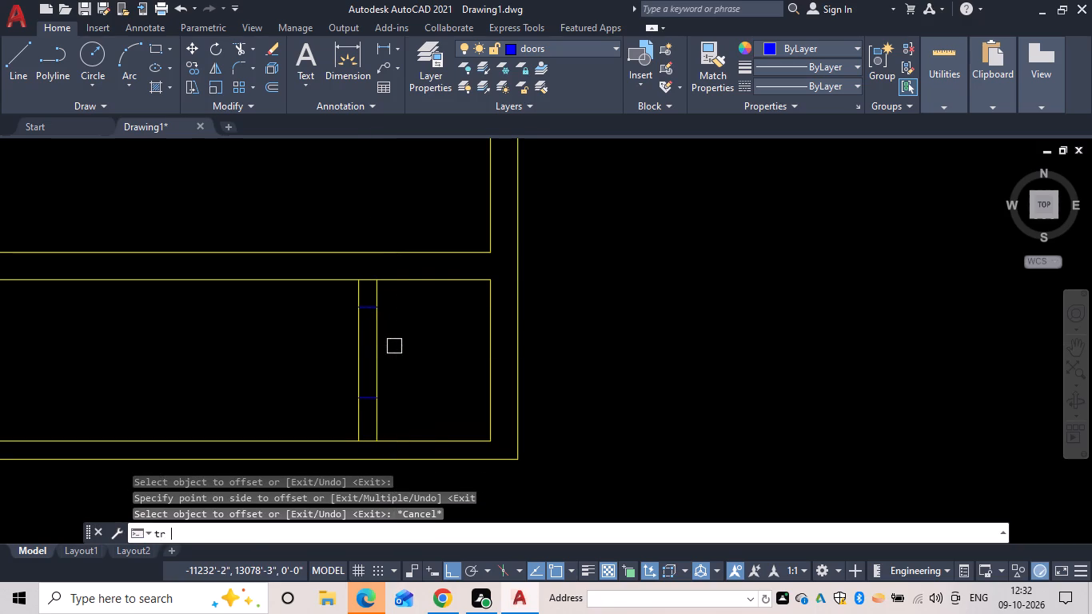
left_click_drag(395, 346, 270, 342)
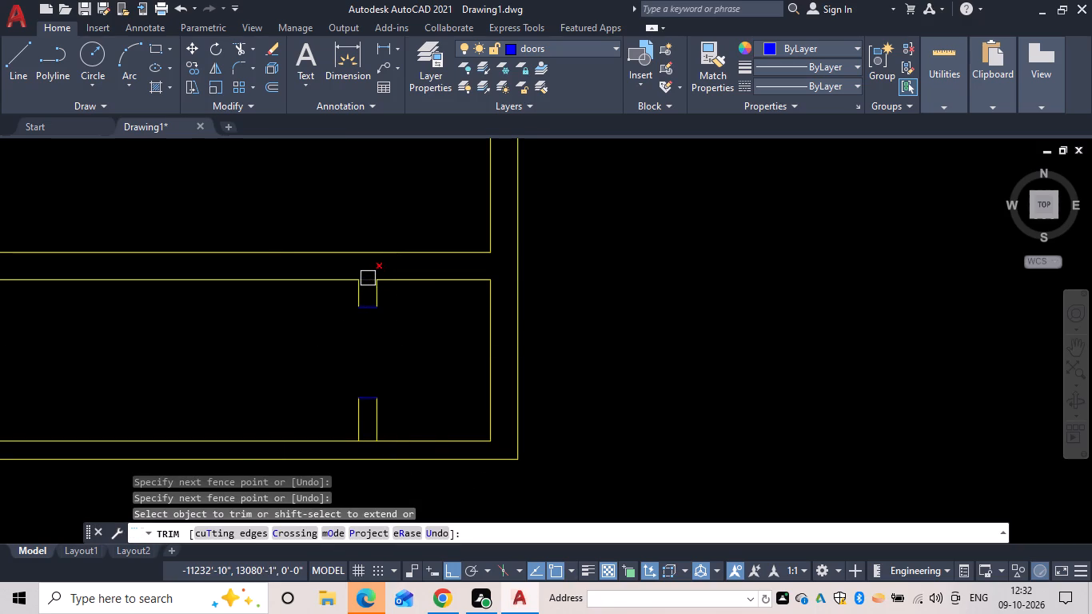
left_click(367, 277)
left_click(371, 445)
key("Escape")
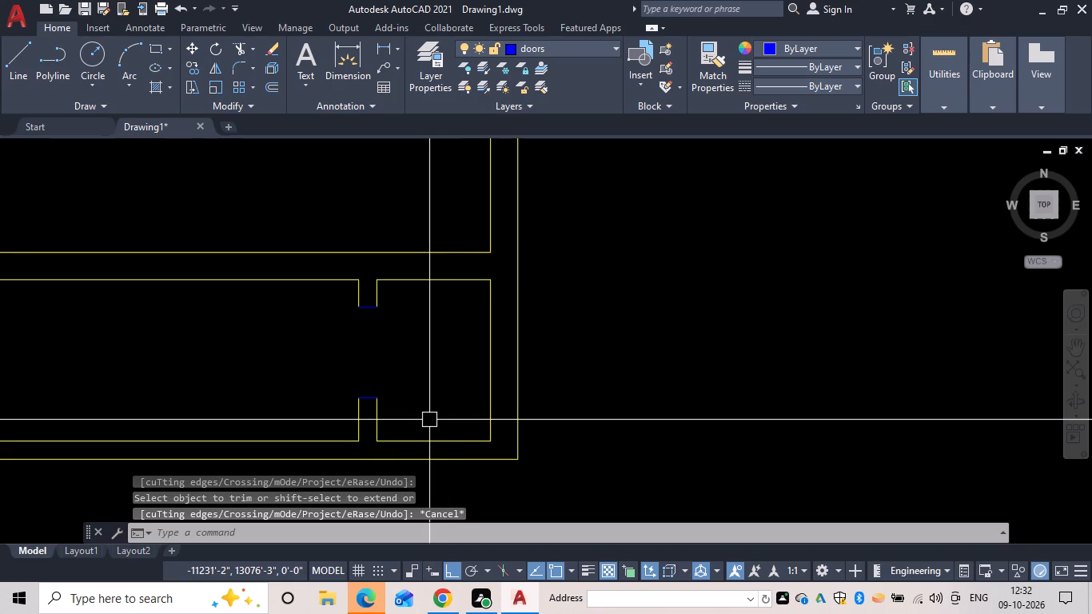
Extend both lines of the lower-left room's right-hand wall down through the bottom strip to the outer wall.
scroll(983, 464, "down", 1)
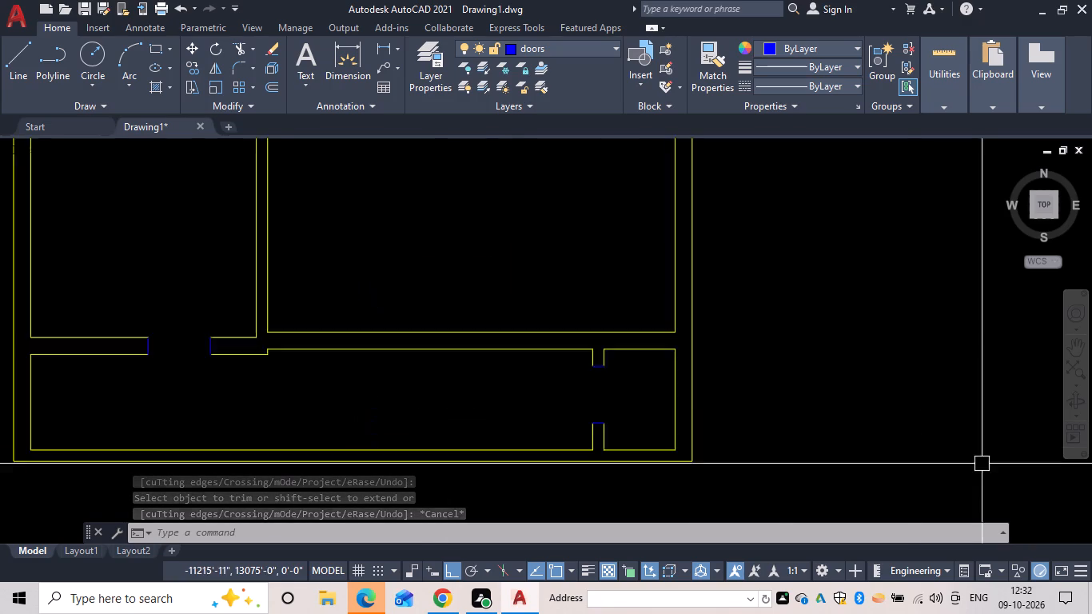
scroll(943, 446, "down", 1)
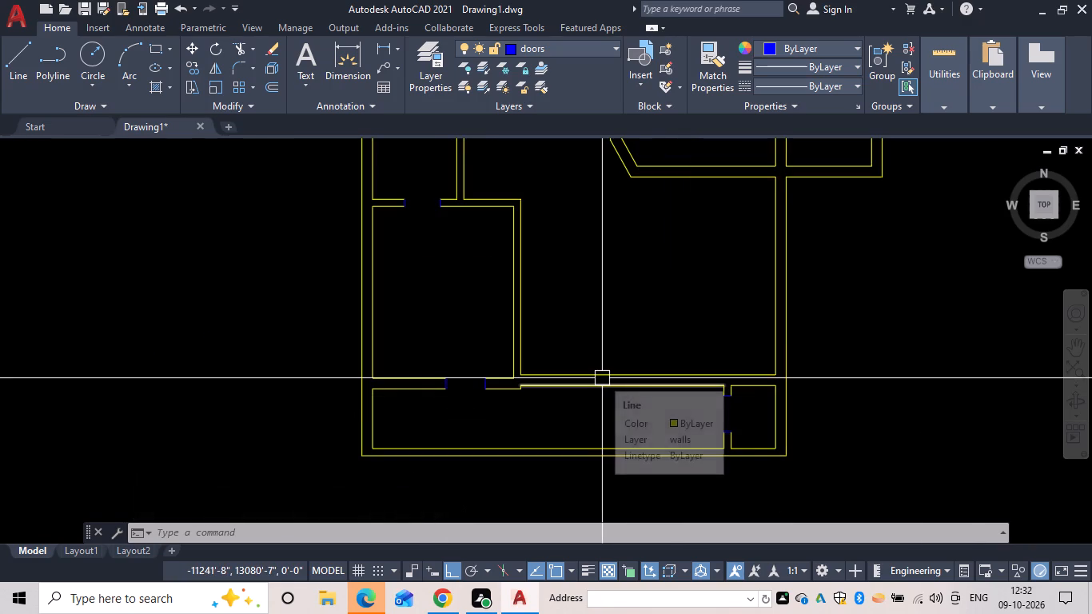
key("Escape")
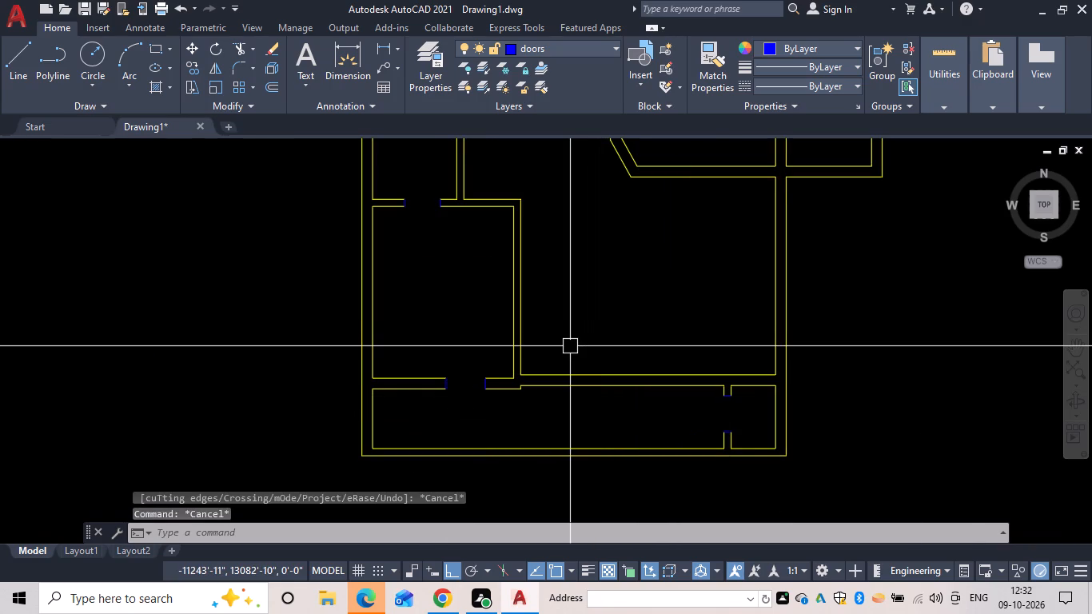
type("ex")
key("space")
left_click_drag(560, 331, 481, 319)
left_click_drag(472, 319, 611, 343)
left_click_drag(609, 335, 463, 349)
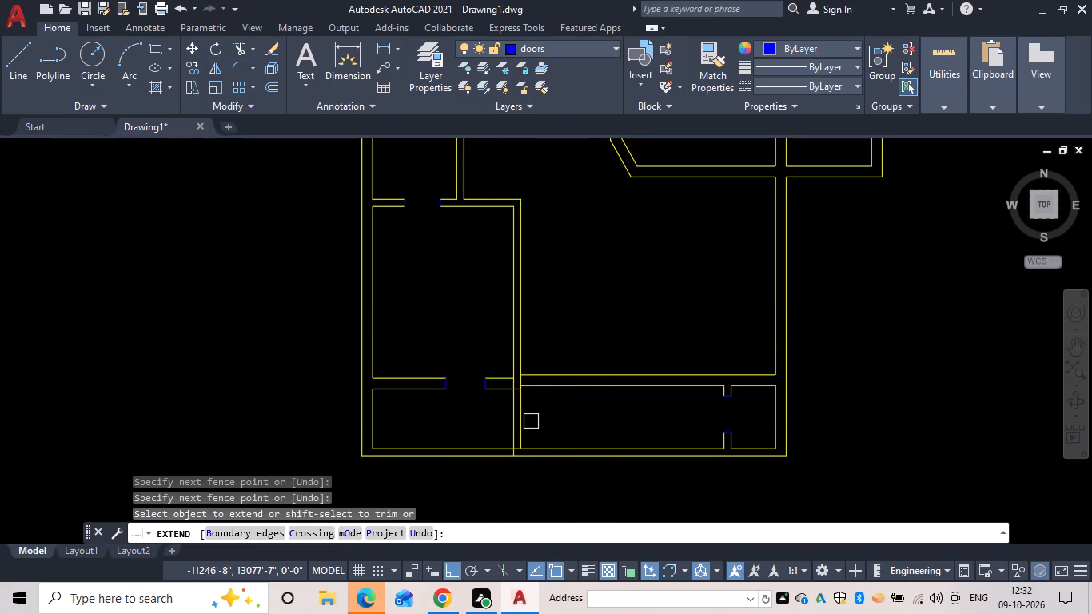
key("Escape")
Trim the extended wall's overrun into the bottom outer wall and the inner wall line crossing its lower end.
type("tr")
key("space")
scroll(516, 452, "up", 4)
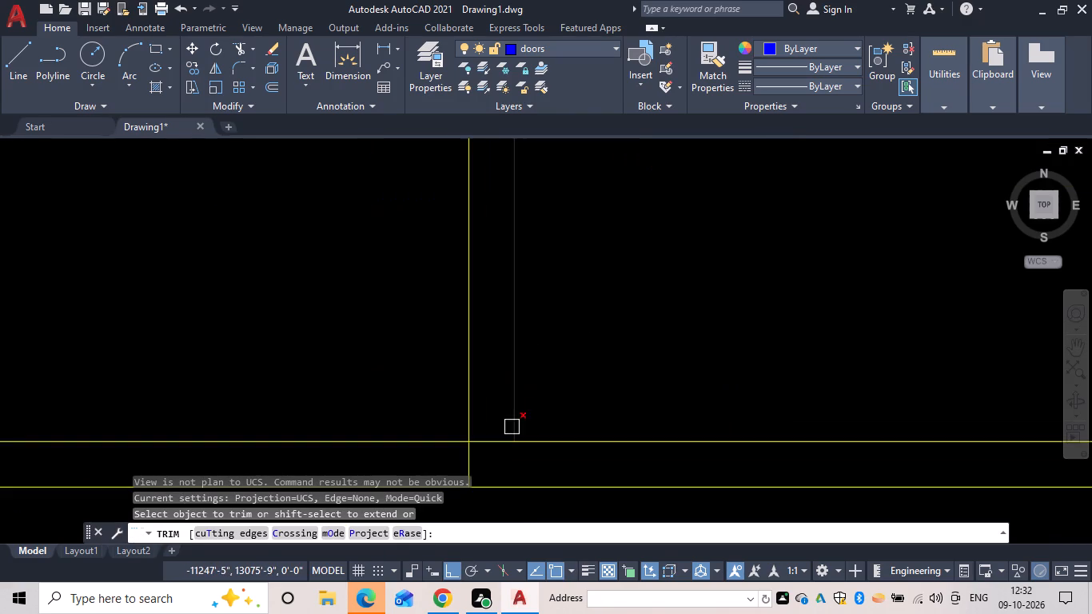
left_click_drag(460, 469, 480, 456)
left_click(489, 441)
scroll(492, 435, "down", 3)
middle_click_drag(491, 434, 488, 455)
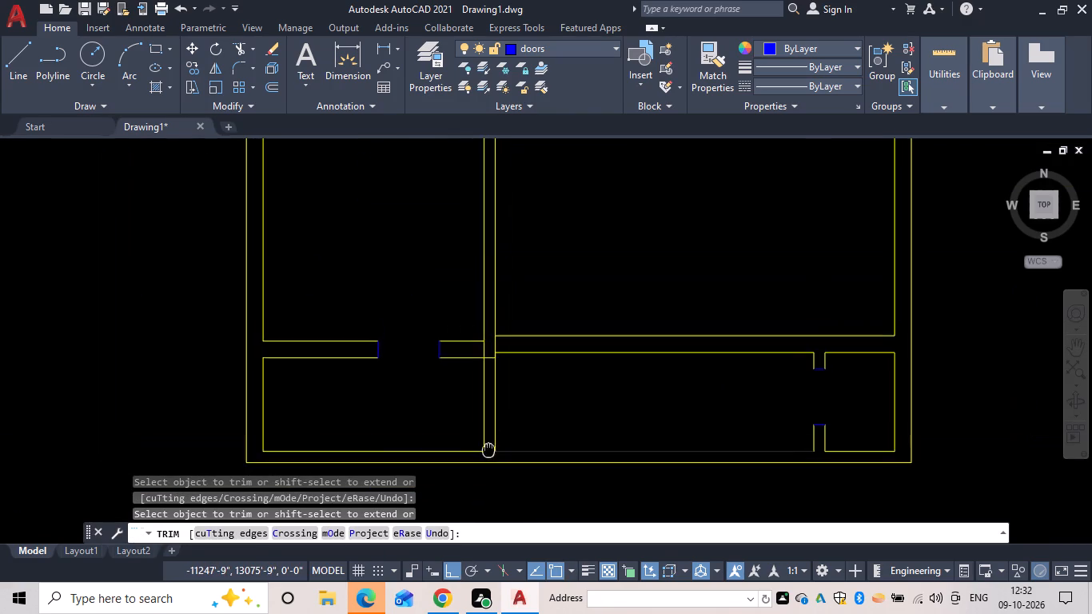
middle_click_drag(488, 455, 480, 472)
Trim the crossing lines where the extended wall meets the horizontal wall, plus the extended right-hand line below that junction.
scroll(482, 377, "up", 3)
left_click_drag(419, 369, 500, 346)
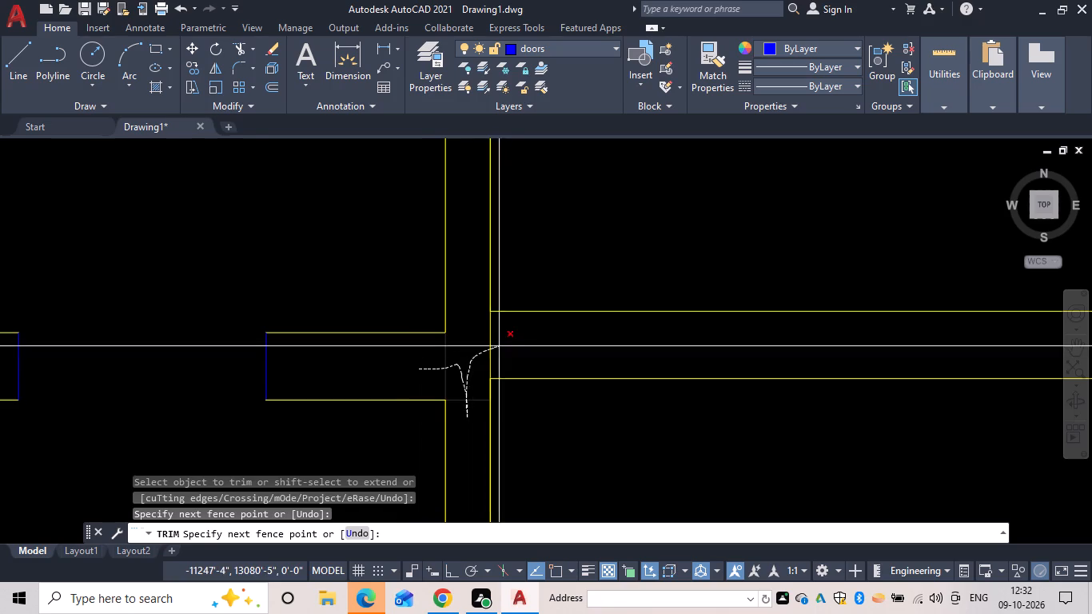
left_click_drag(500, 346, 502, 345)
left_click(491, 389)
scroll(530, 399, "down", 2)
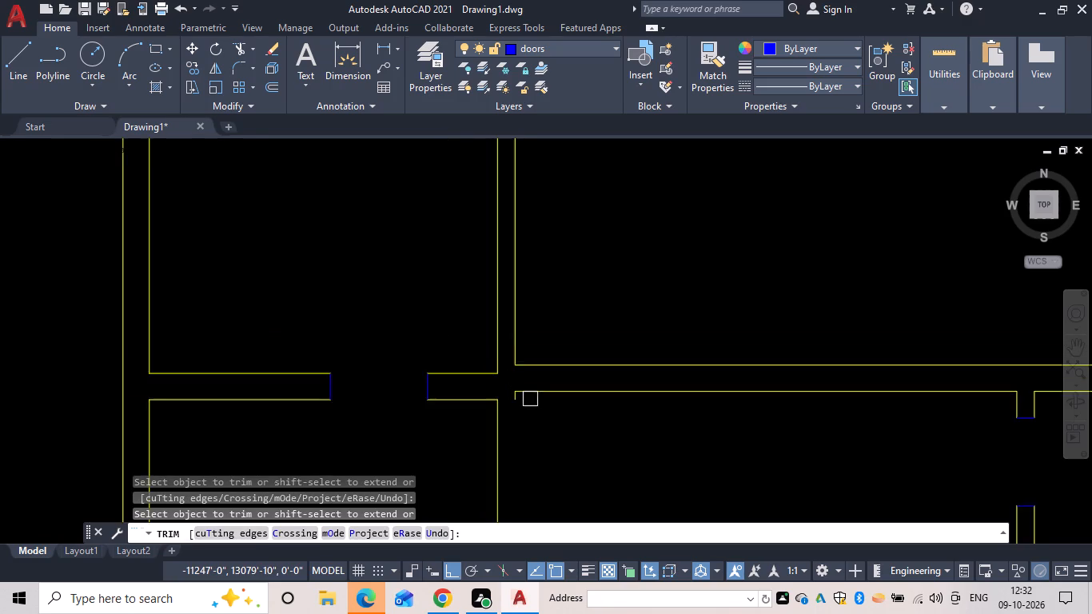
middle_click_drag(530, 399, 508, 301)
key("Escape")
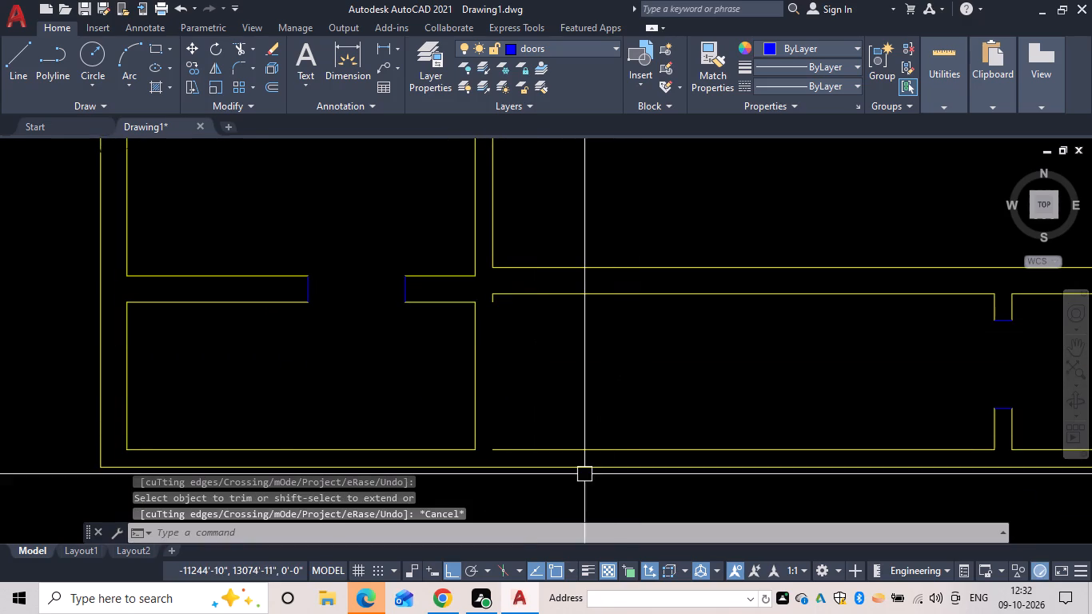
Fillet the bottom inner wall line with the short vertical stub at the junction to rebuild the extended wall's right-hand line.
type("f")
key("space")
left_click(534, 446)
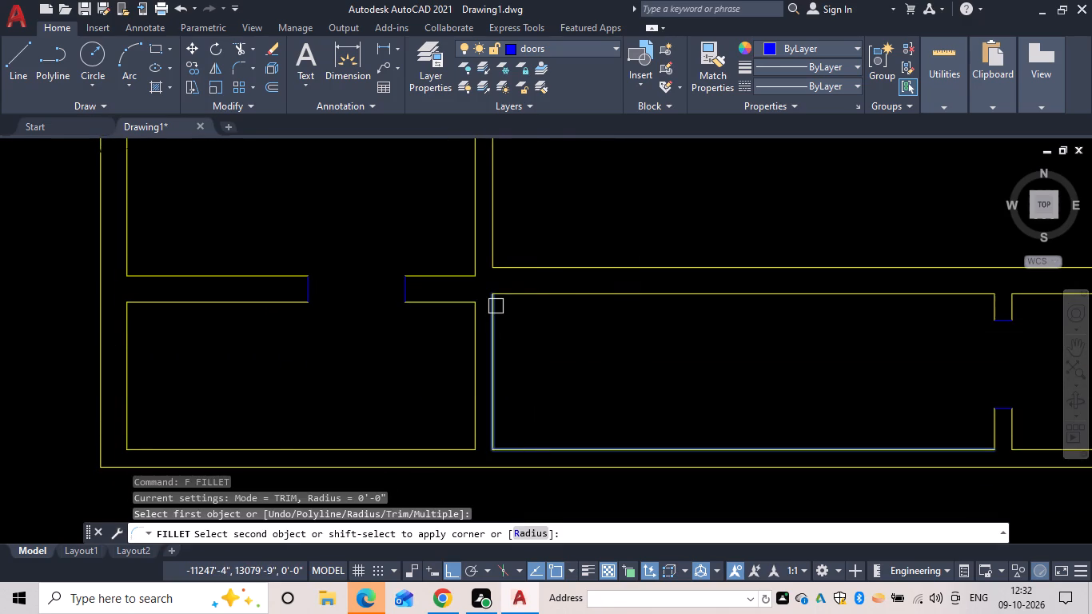
left_click(496, 306)
key("Escape")
scroll(570, 375, "down", 2)
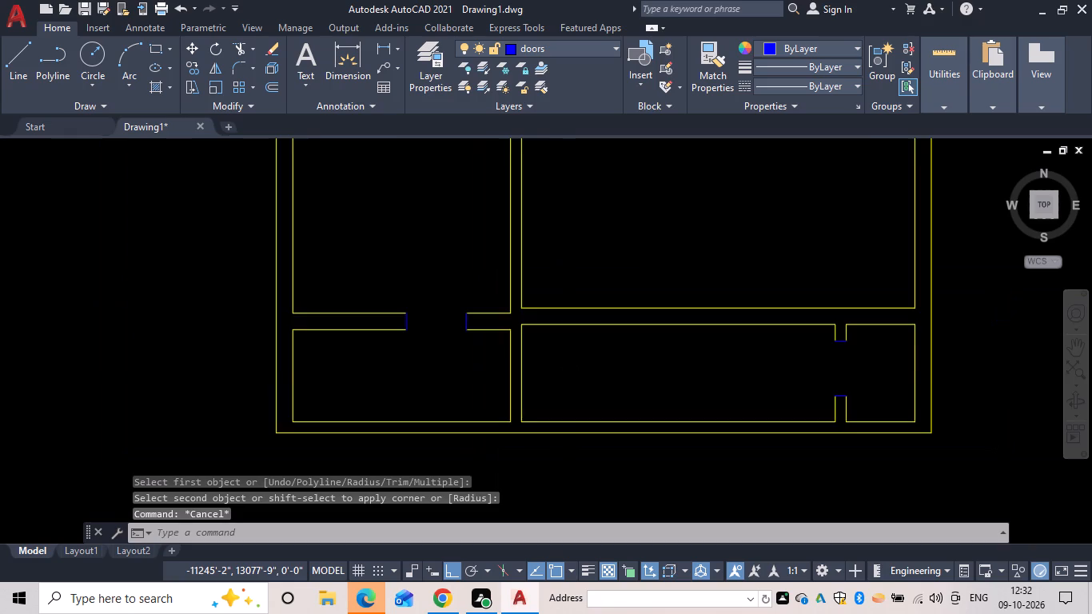
middle_click(570, 375)
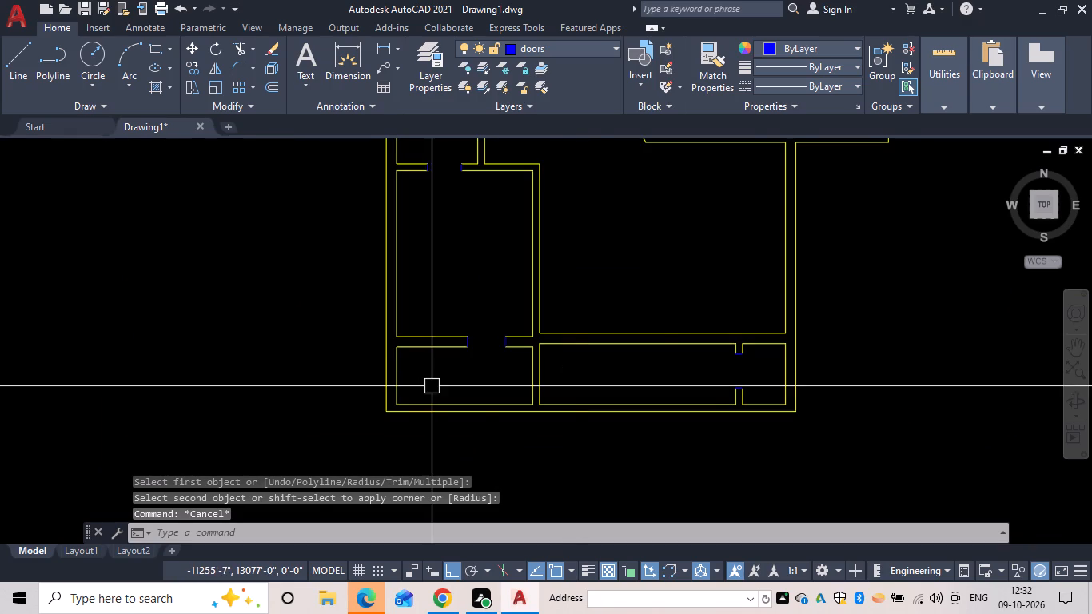
scroll(653, 351, "down", 2)
middle_click_drag(652, 358, 578, 350)
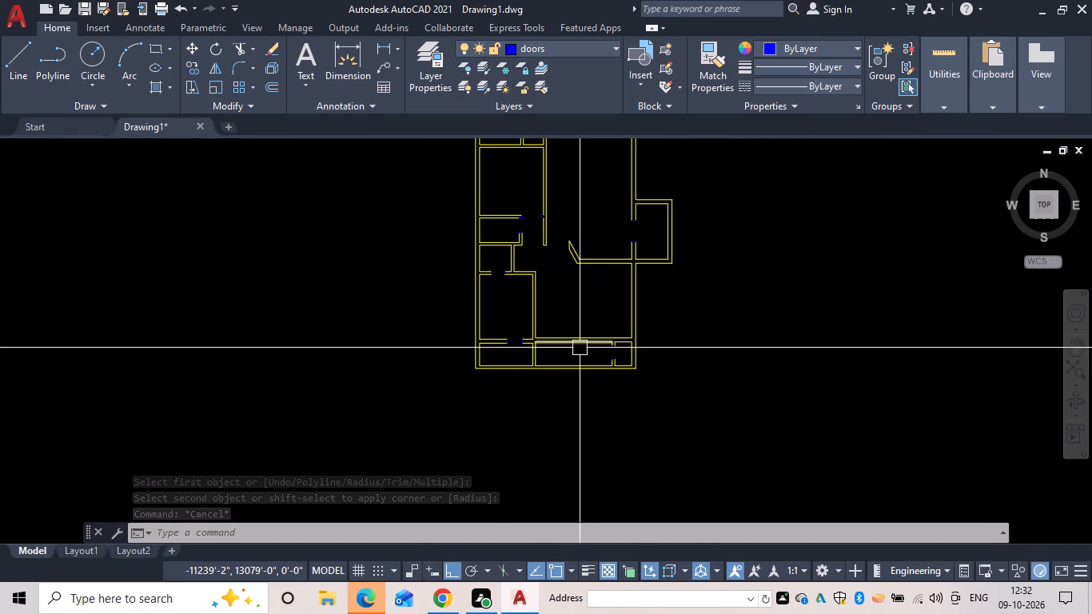
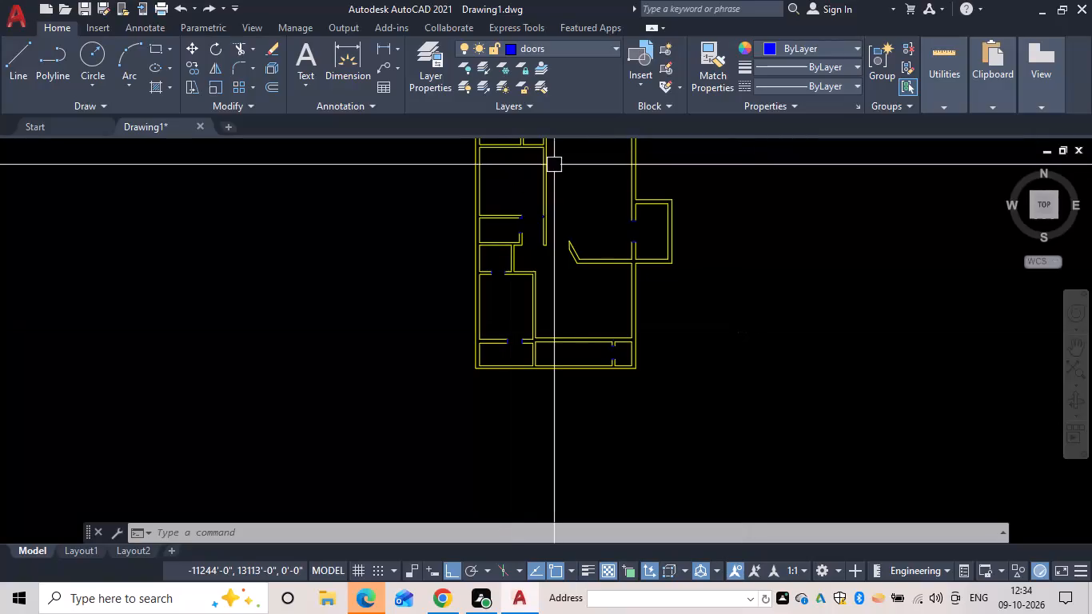
Draw a short line across the small top-middle room's right-hand wall, level with its lower inner corner.
middle_click_drag(616, 272, 600, 294)
scroll(599, 300, "down", 1)
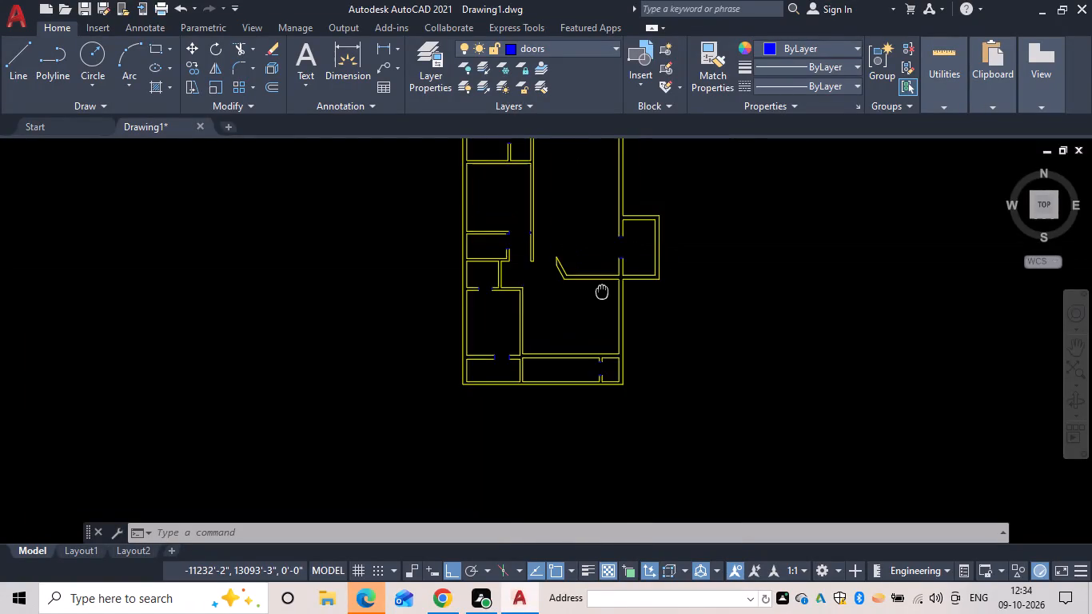
middle_click_drag(600, 294, 590, 314)
middle_click_drag(541, 153, 524, 287)
scroll(541, 285, "up", 3)
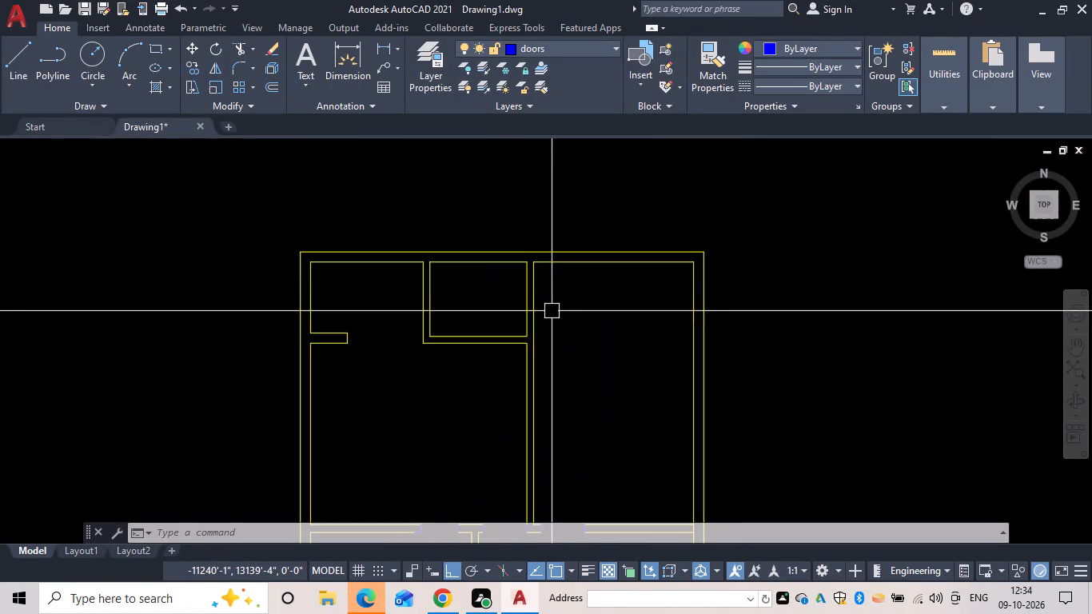
key("Escape")
type("l")
key("space")
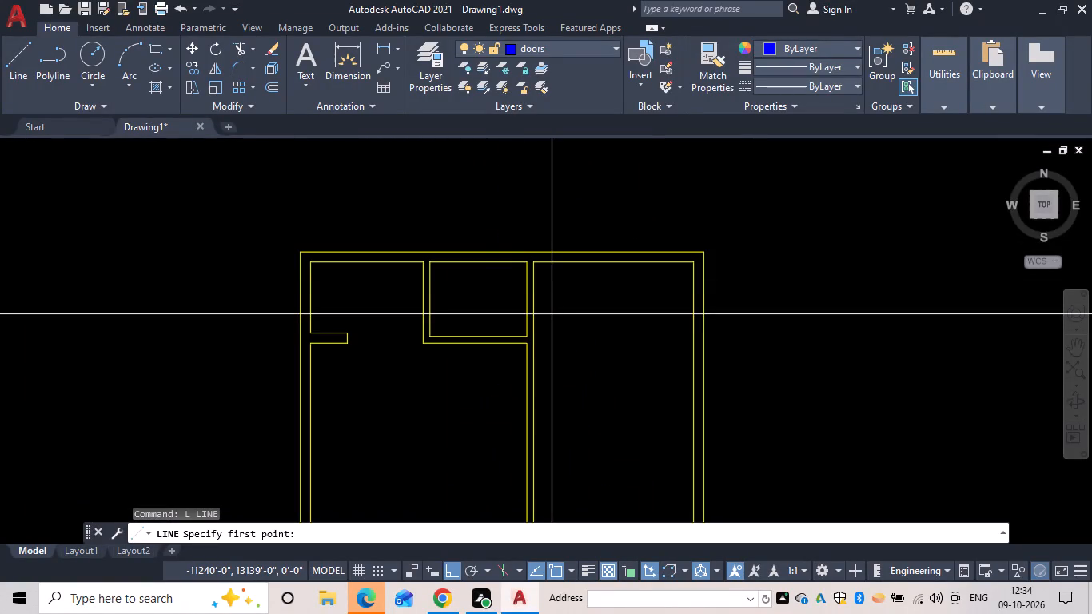
scroll(528, 340, "up", 3)
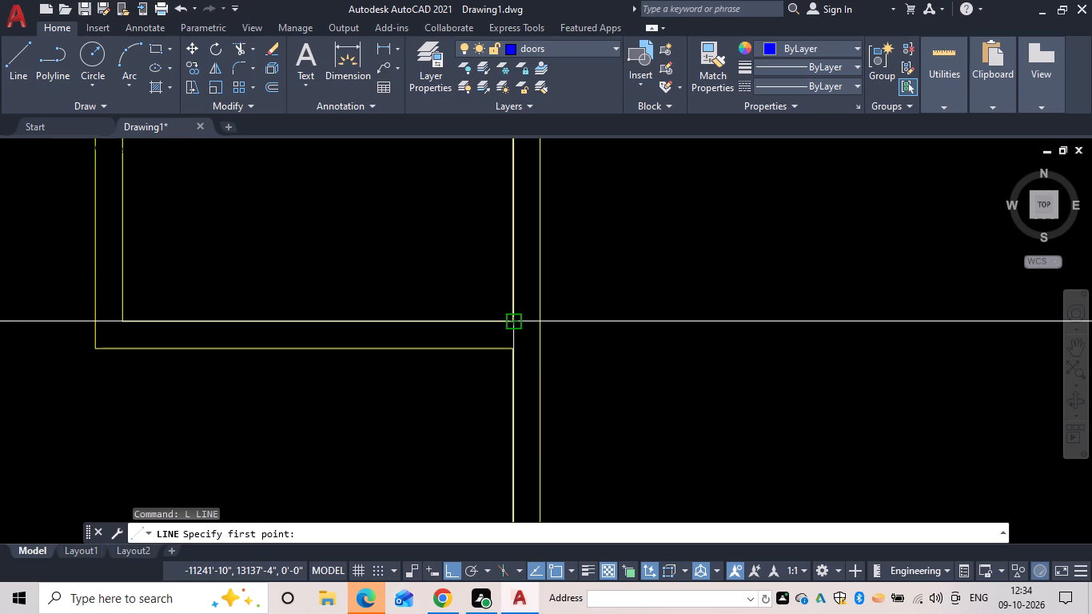
left_click(513, 322)
left_click(540, 320)
key("Escape")
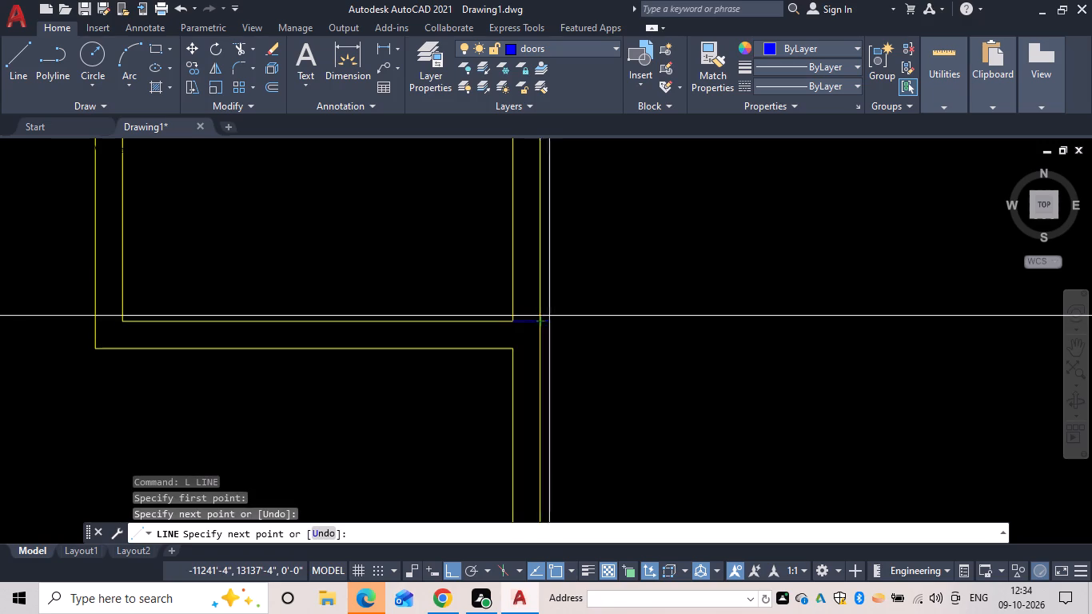
Offset the short cross line 2' upward, and offset that copy 2'9" upward to mark both door jambs.
type("of 2'")
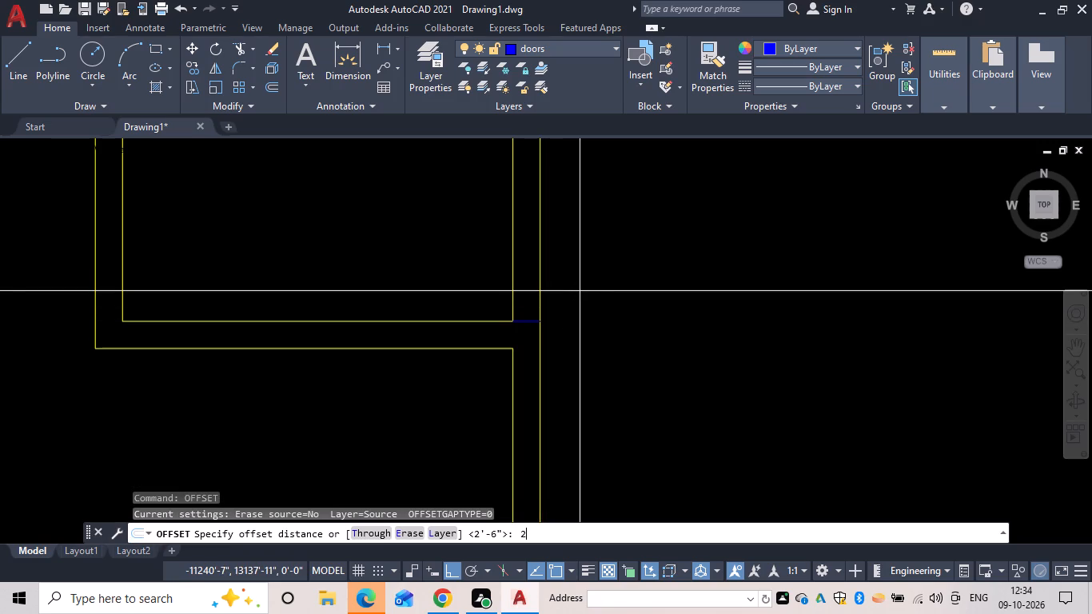
key("space")
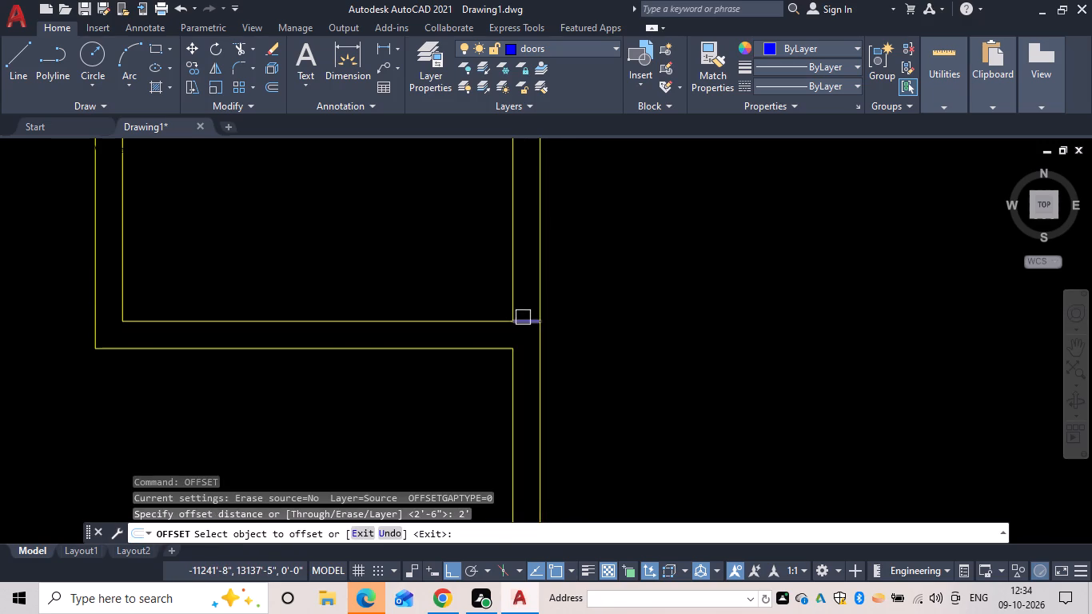
left_click(524, 317)
left_click(528, 283)
key("space")
key("space")
type("2'9\"")
key("space")
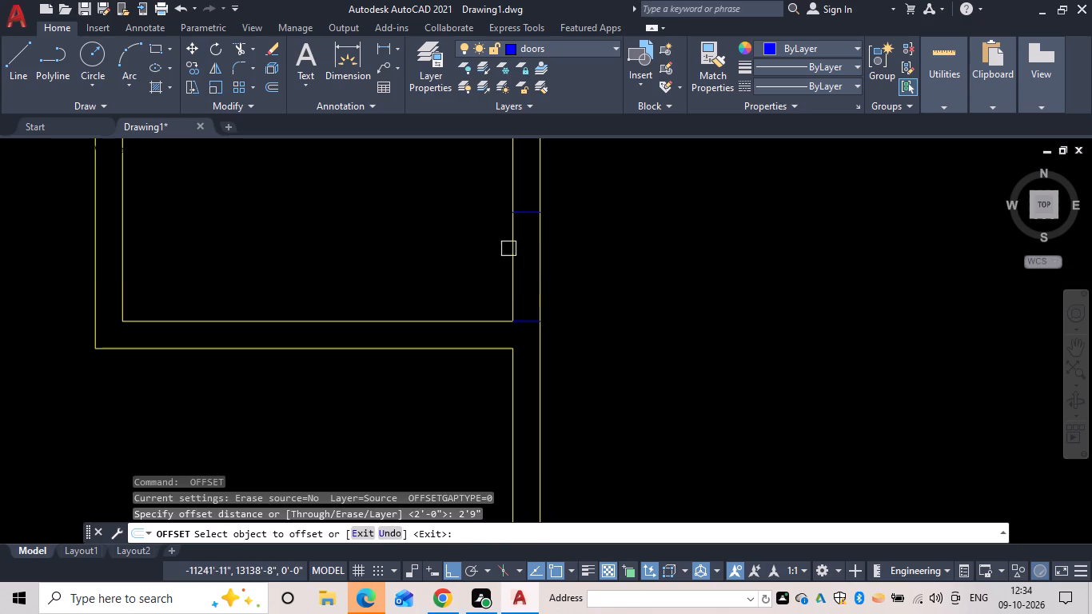
left_click(518, 210)
middle_click_drag(519, 207, 521, 383)
scroll(518, 209, "down", 1)
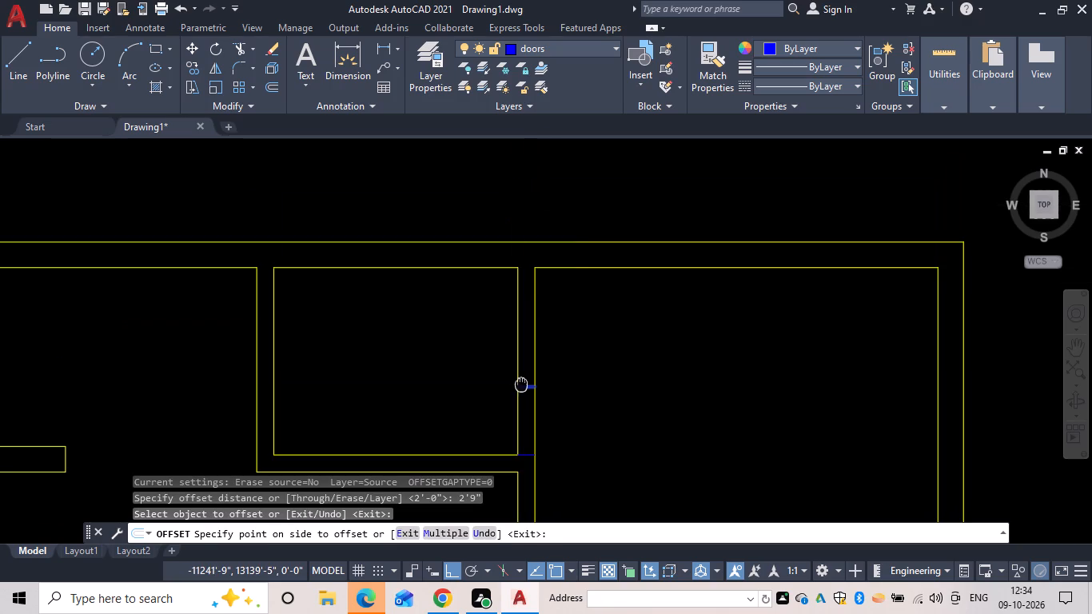
left_click(514, 323)
key("Escape")
Trim both wall lines between the two jamb lines and remove the reference line at the room's lower corner.
key("t")
key("r")
key("space")
left_click_drag(579, 304, 448, 336)
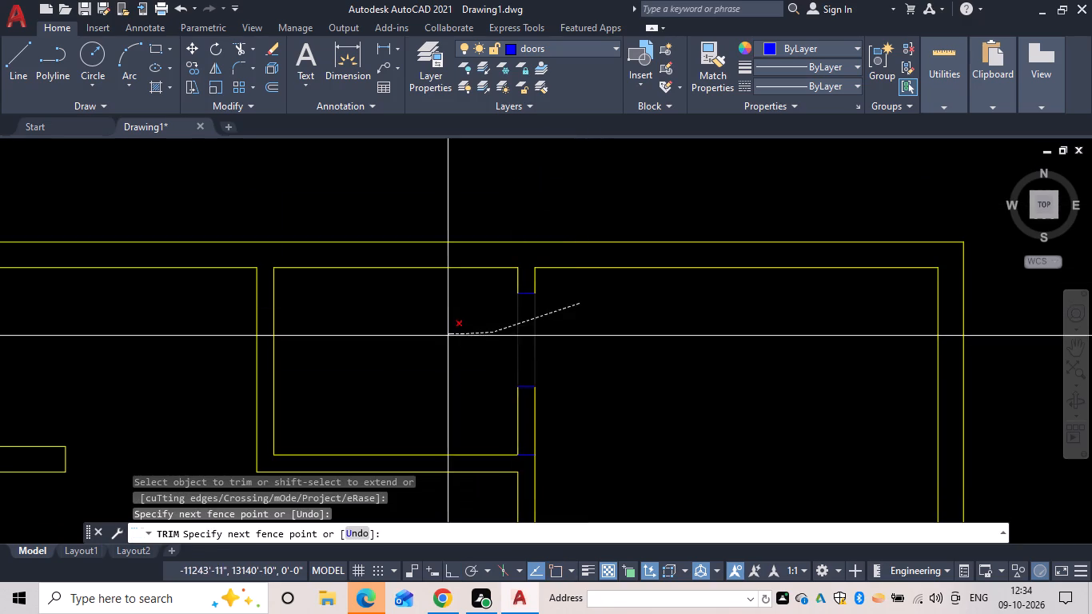
left_click_drag(448, 336, 446, 338)
left_click(523, 452)
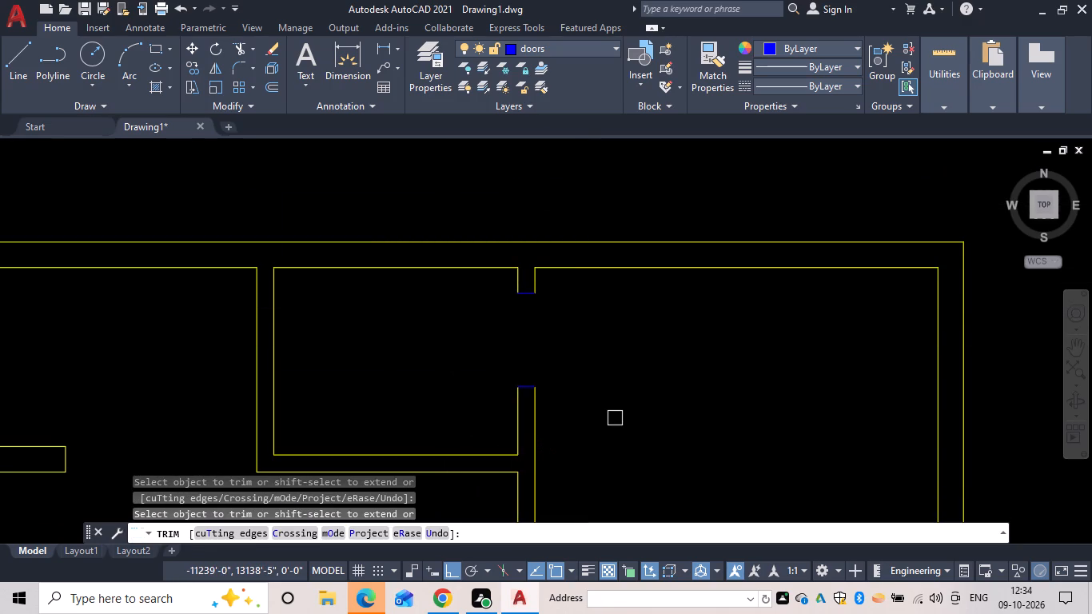
key("Escape")
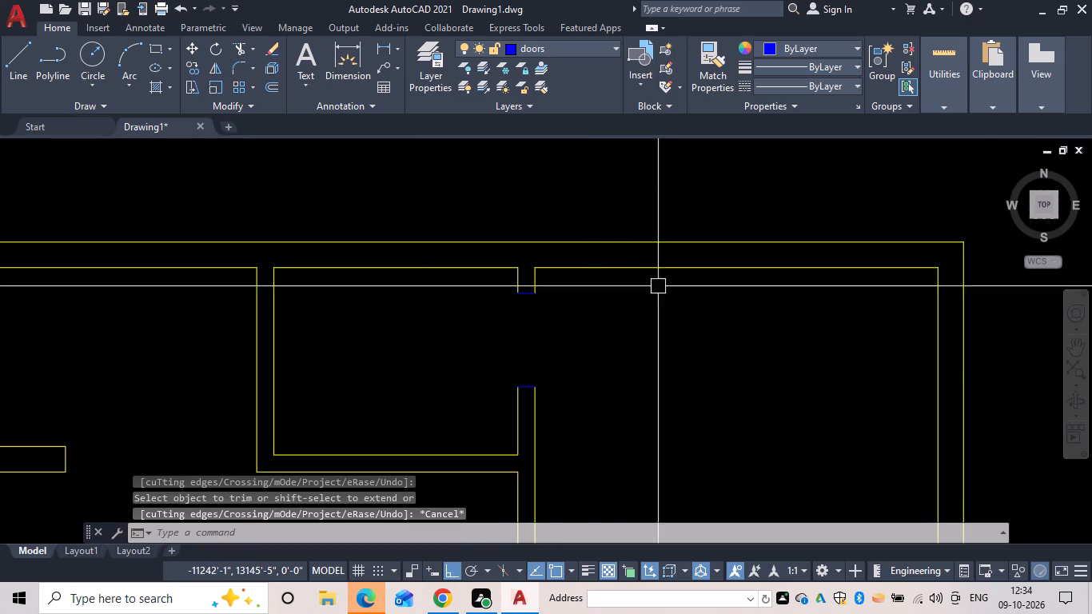
Insert two Door - Imperial blocks from the Architectural tool palette into the large upper-left room.
middle_click_drag(600, 381, 615, 320)
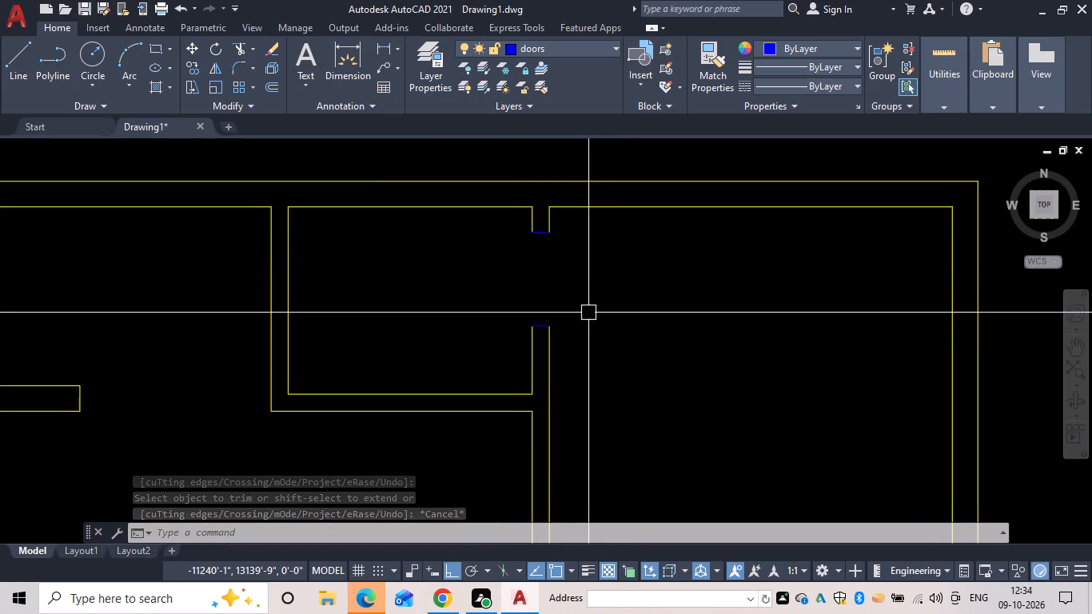
middle_click_drag(583, 309, 558, 269)
scroll(393, 317, "down", 2)
middle_click_drag(382, 313, 451, 208)
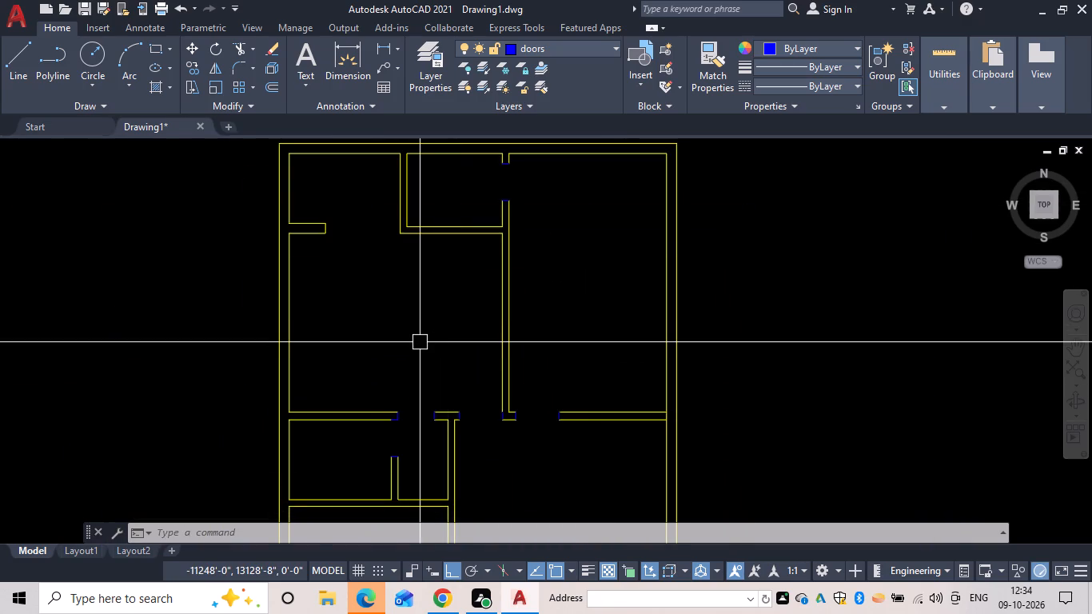
key("ctrl+3")
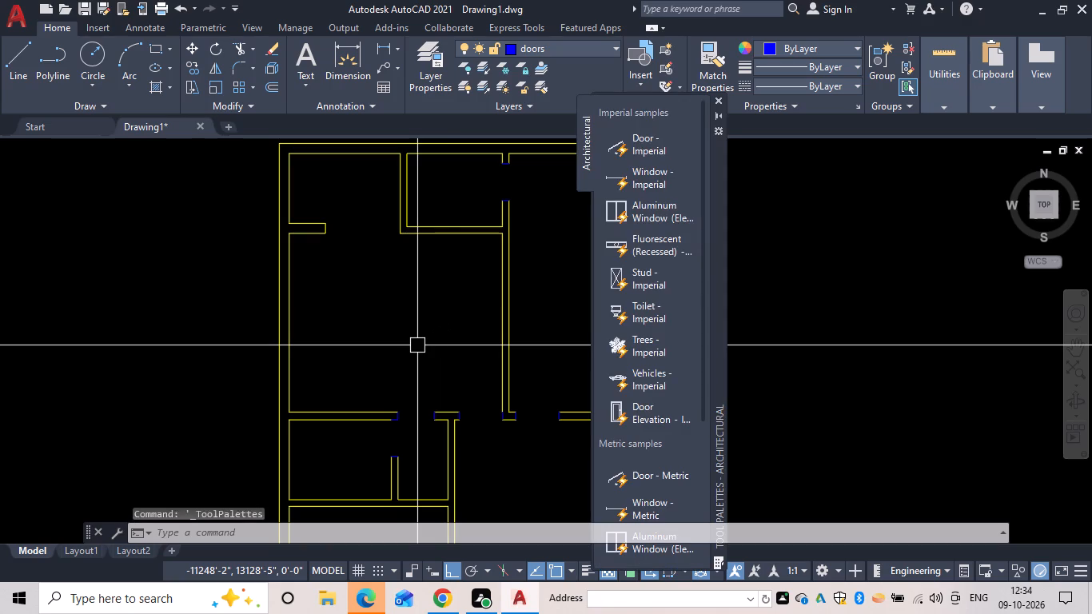
left_click_drag(661, 141, 409, 283)
left_click_drag(645, 154, 644, 161)
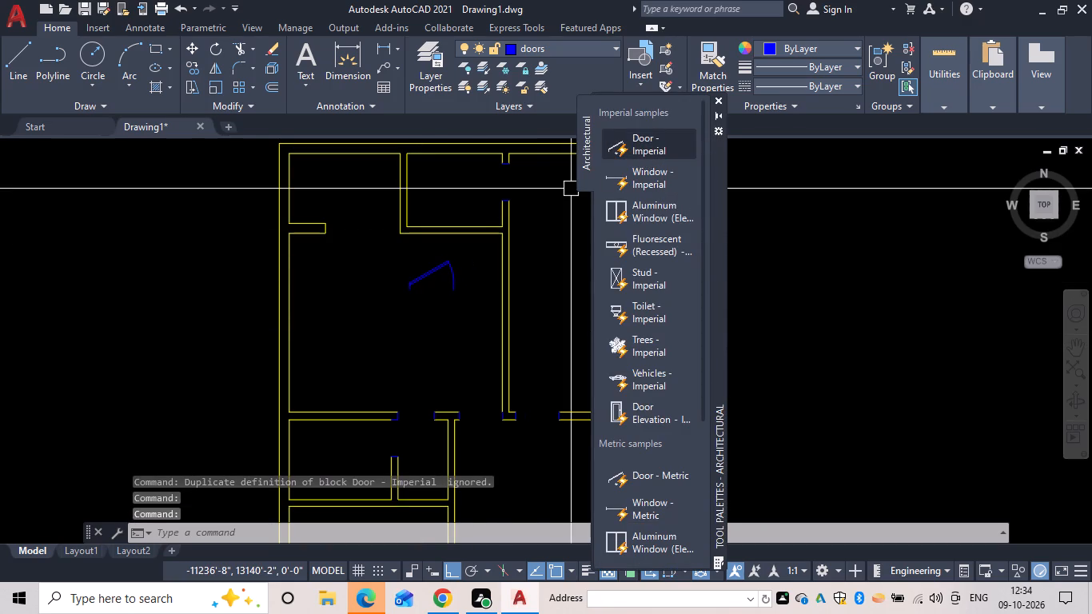
left_click_drag(644, 161, 324, 300)
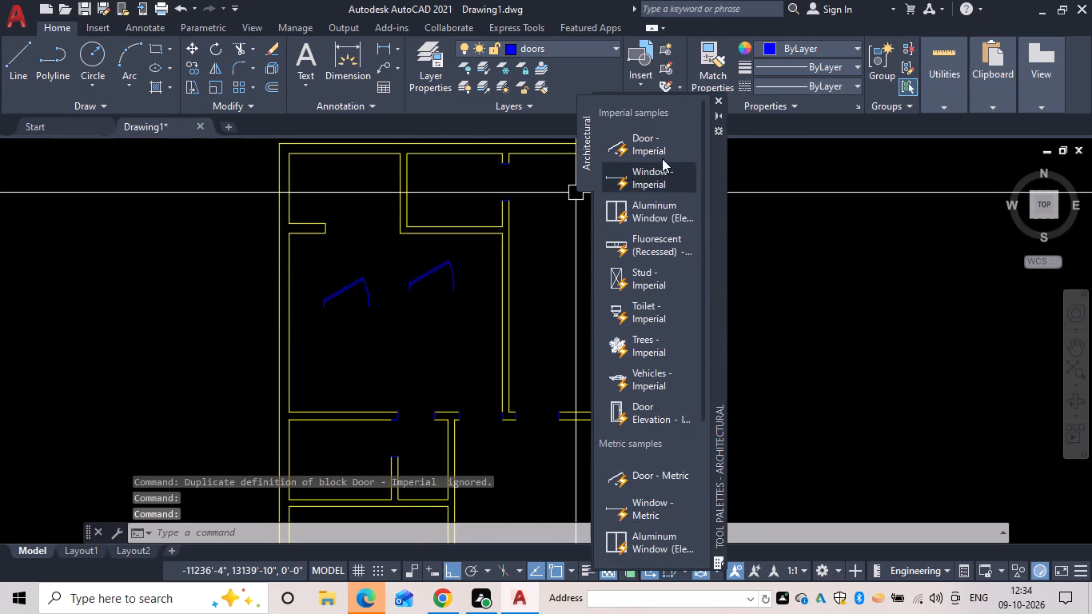
left_click(718, 96)
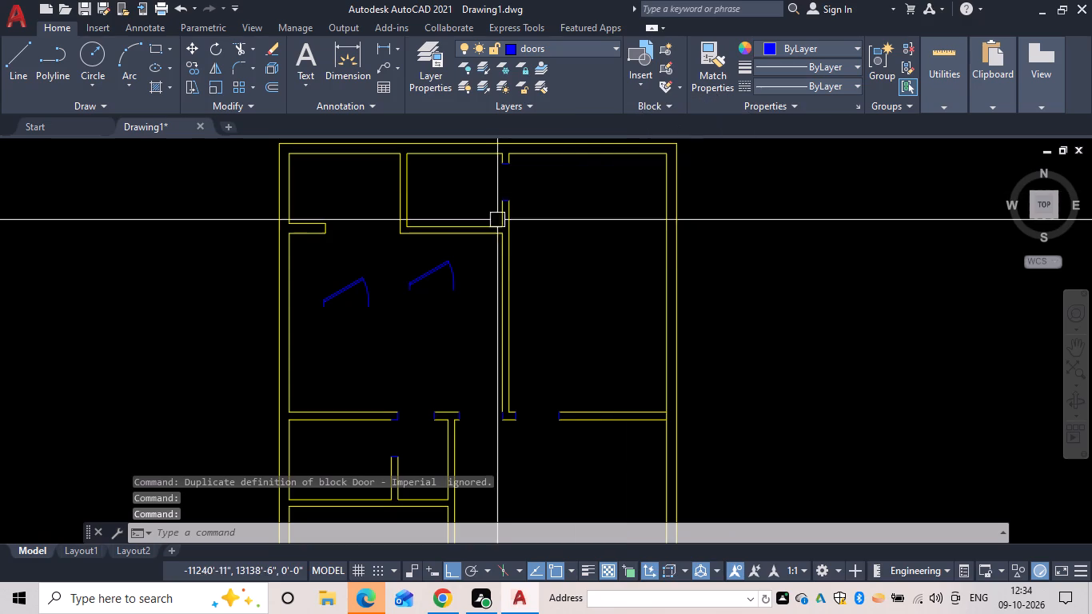
Set both inserted door blocks to Open 90º.
key("Escape")
left_click(412, 275)
left_click(408, 265)
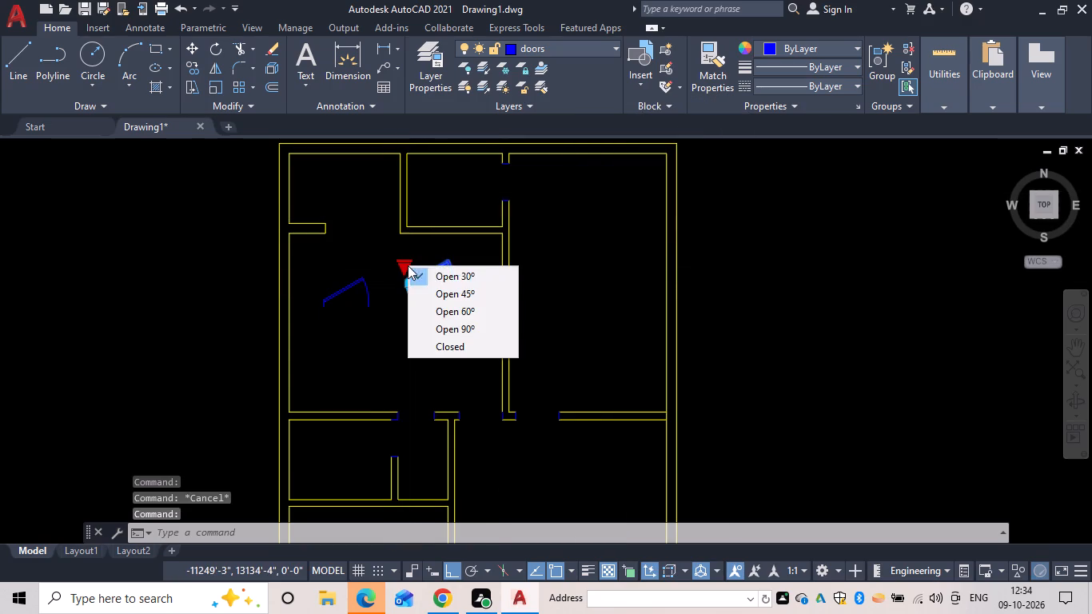
left_click(429, 319)
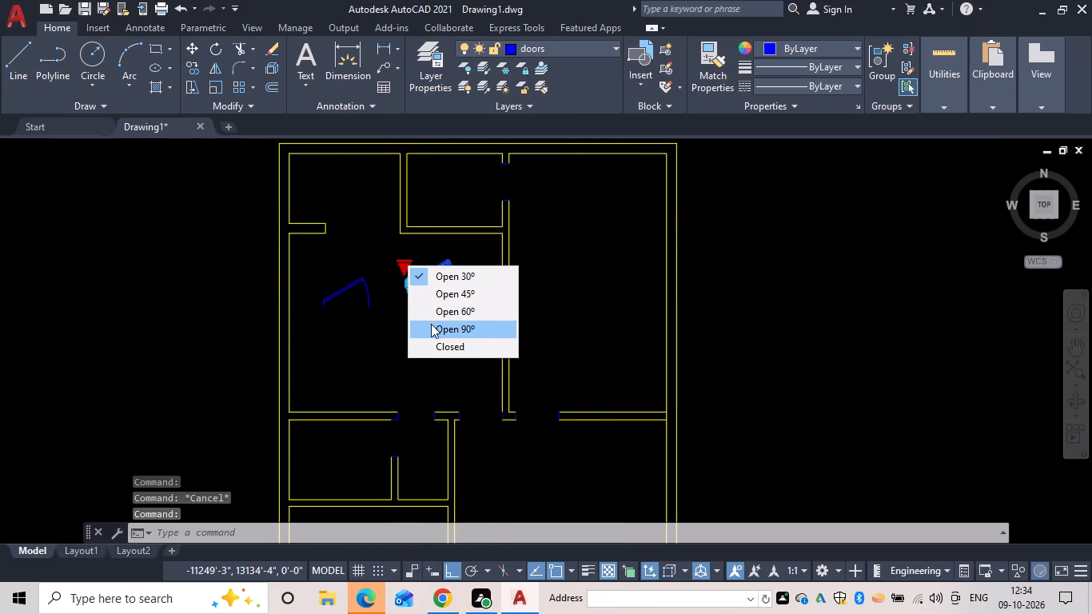
left_click(341, 296)
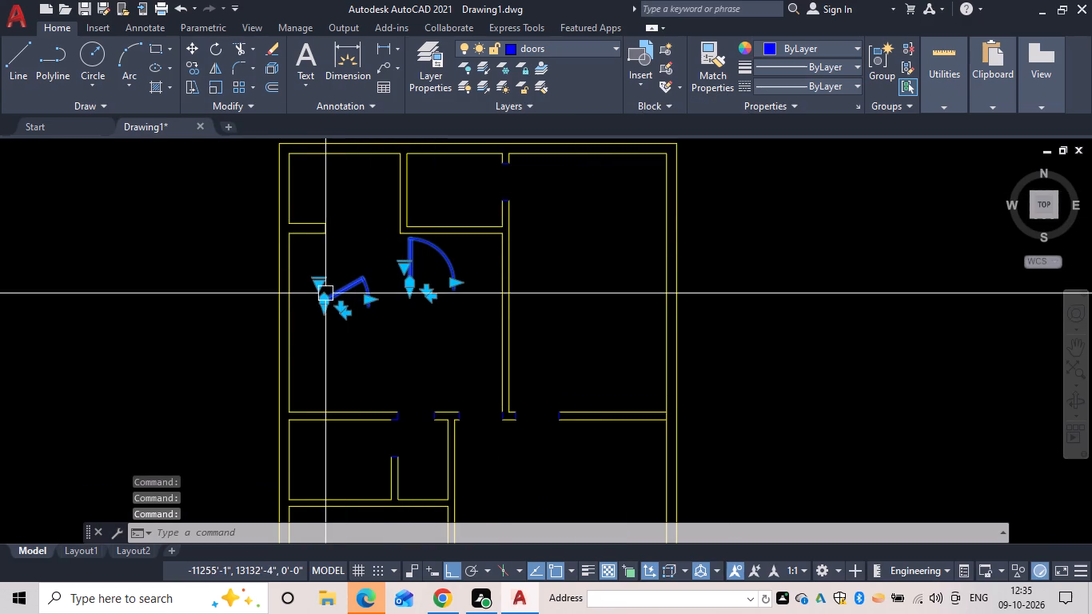
left_click(320, 287)
left_click(339, 349)
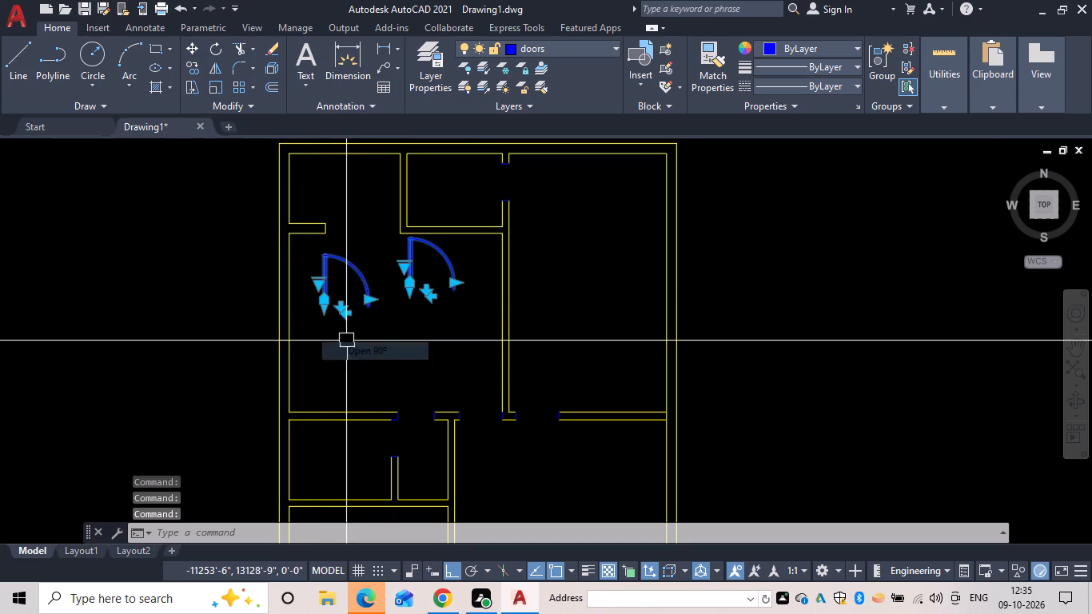
key("Escape")
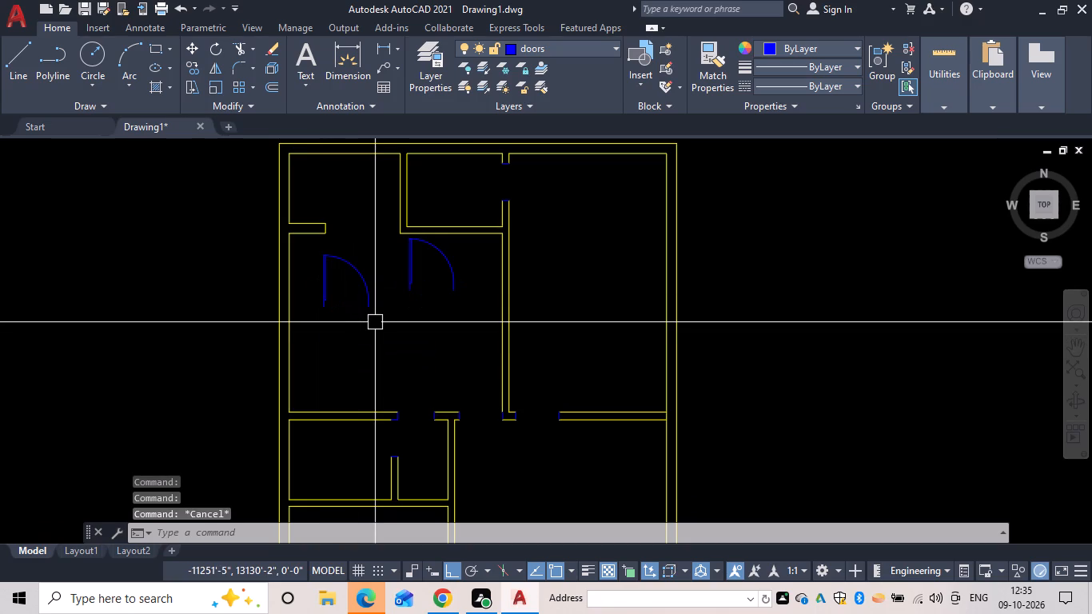
Copy the right-hand door block by its hinge base point to the left jamb's lower corner of the upper-right room's bottom opening.
type("co")
key("space")
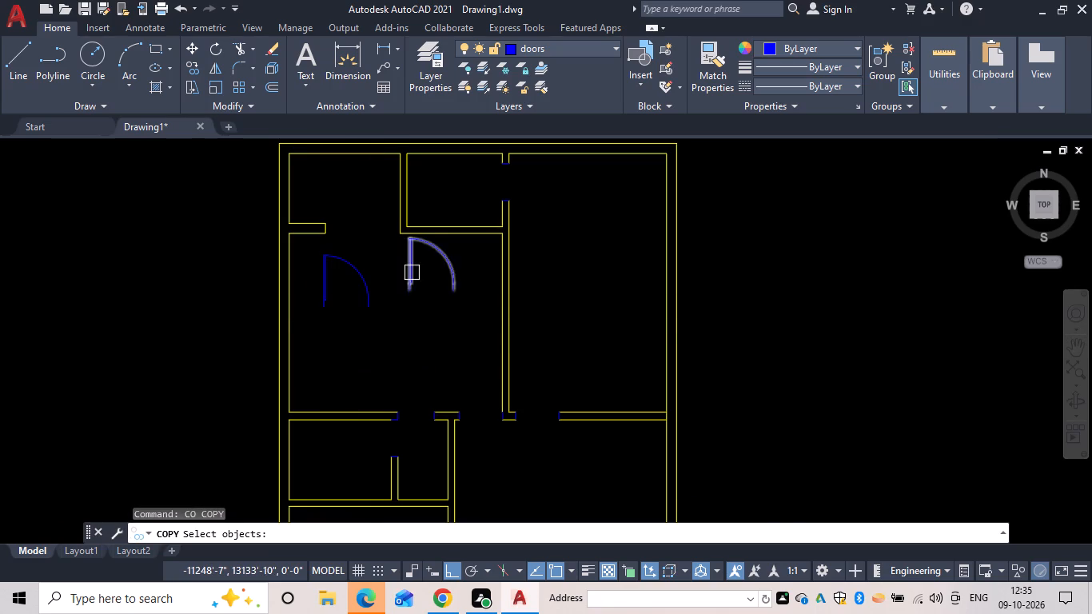
left_click(412, 273)
scroll(411, 295, "up", 3)
key("space")
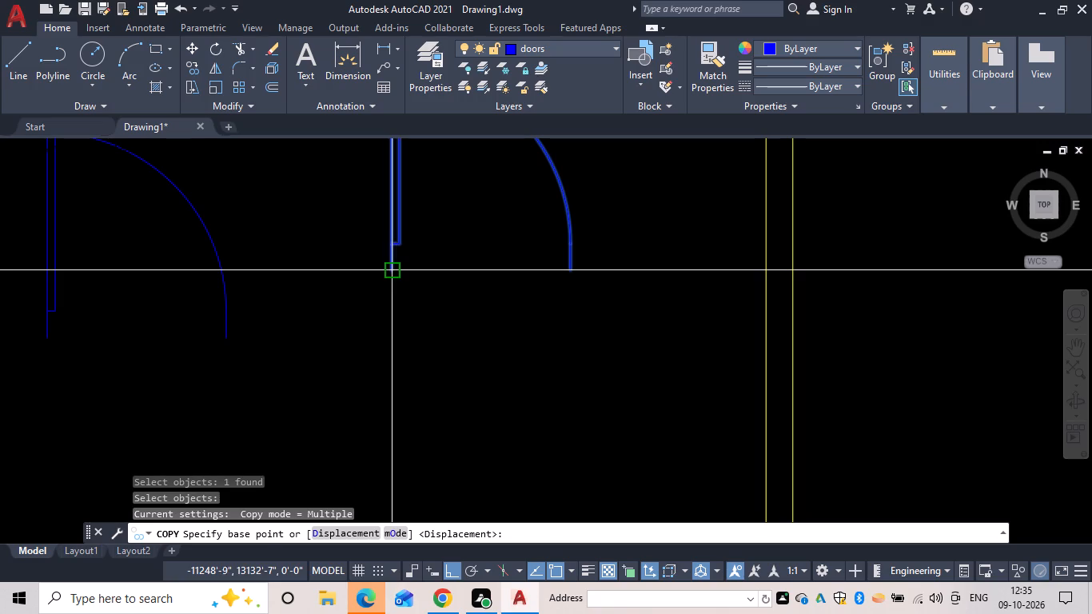
left_click(385, 272)
middle_click_drag(400, 315, 91, 135)
scroll(369, 295, "down", 2)
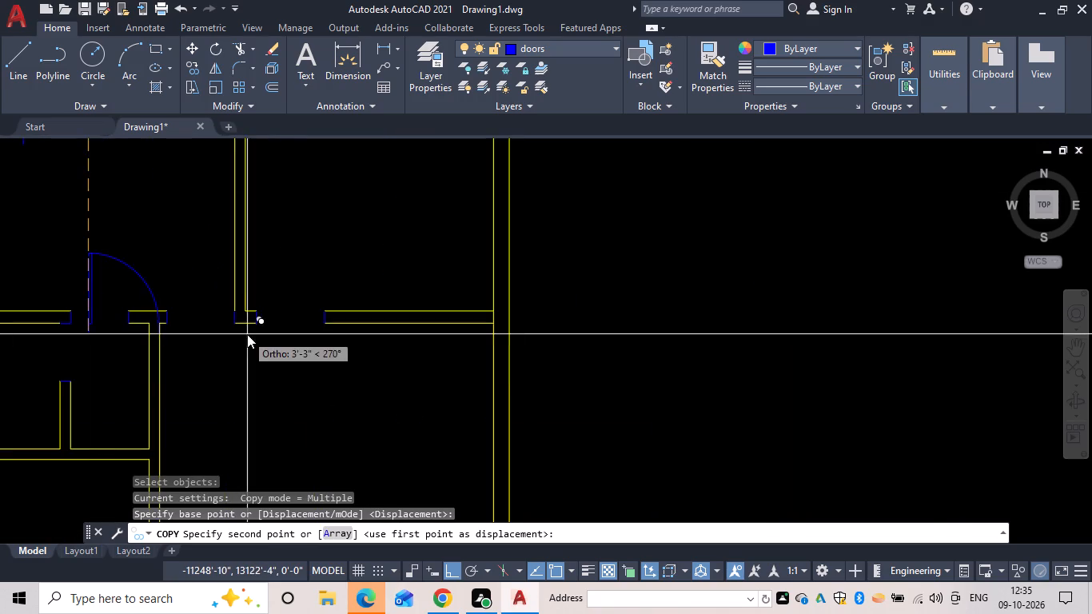
scroll(303, 358, "up", 3)
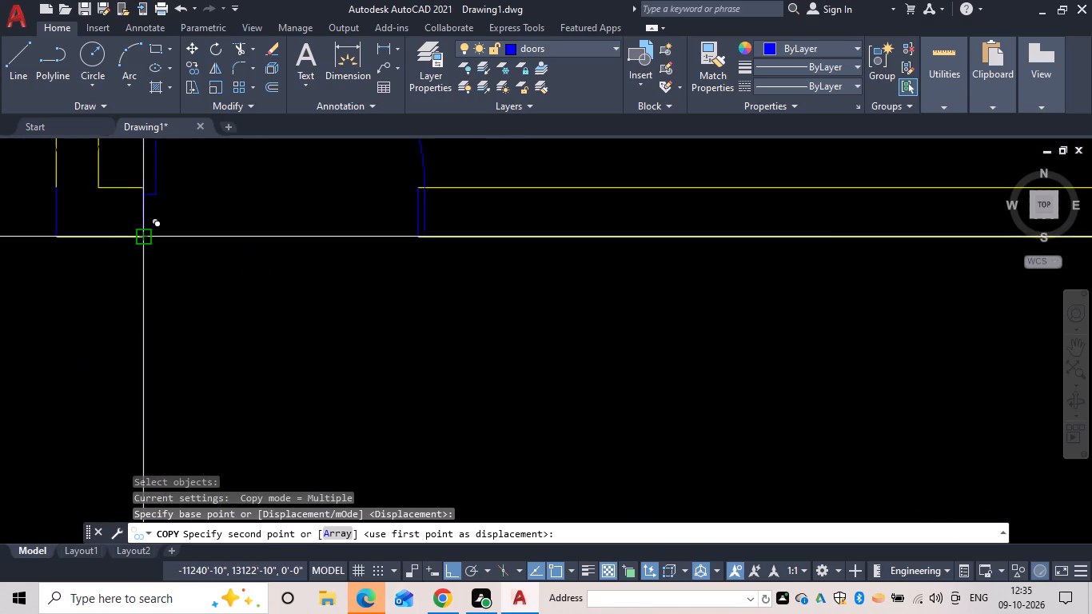
left_click(140, 237)
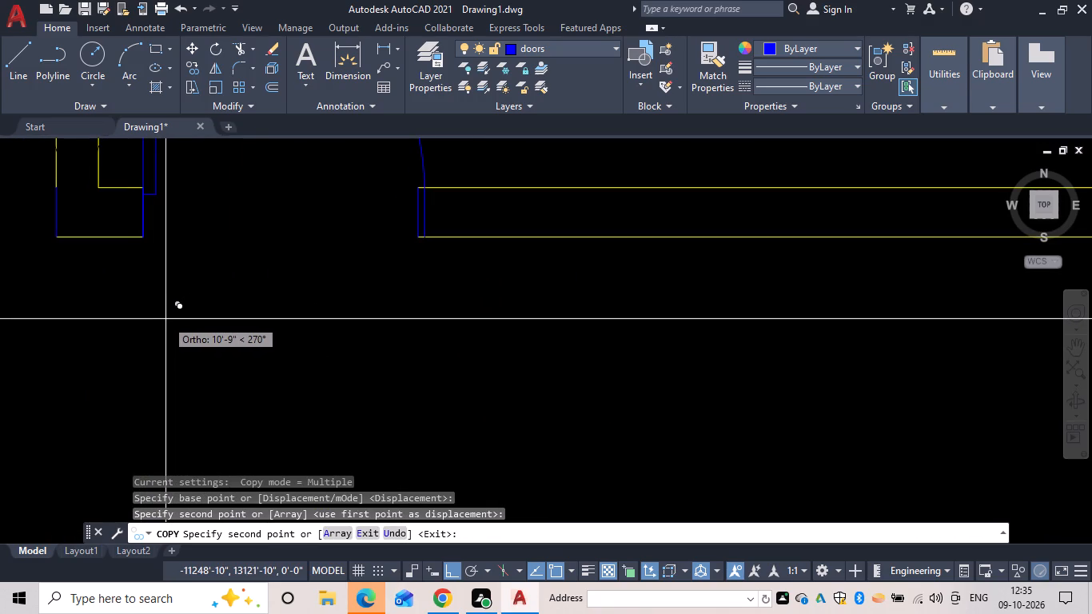
Place another door copy at the left jamb's lower corner of the opening below the small left-side room.
scroll(165, 319, "down", 3)
middle_click_drag(163, 319, 171, 335)
scroll(168, 329, "down", 2)
middle_click_drag(167, 325, 363, 161)
middle_click_drag(283, 349, 327, 193)
scroll(305, 248, "down", 1)
scroll(289, 212, "up", 4)
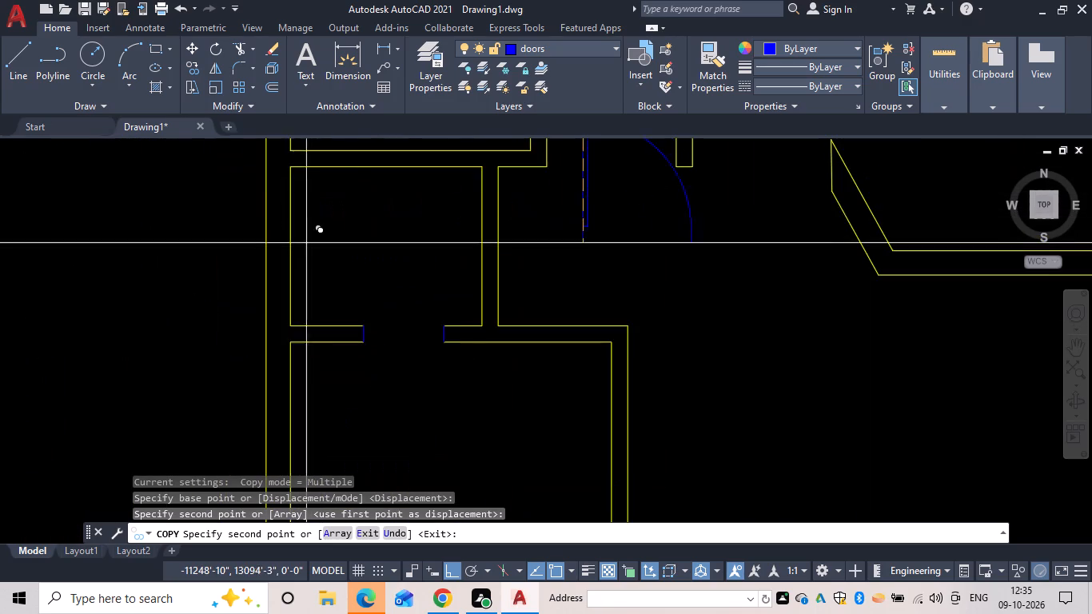
scroll(358, 317, "up", 3)
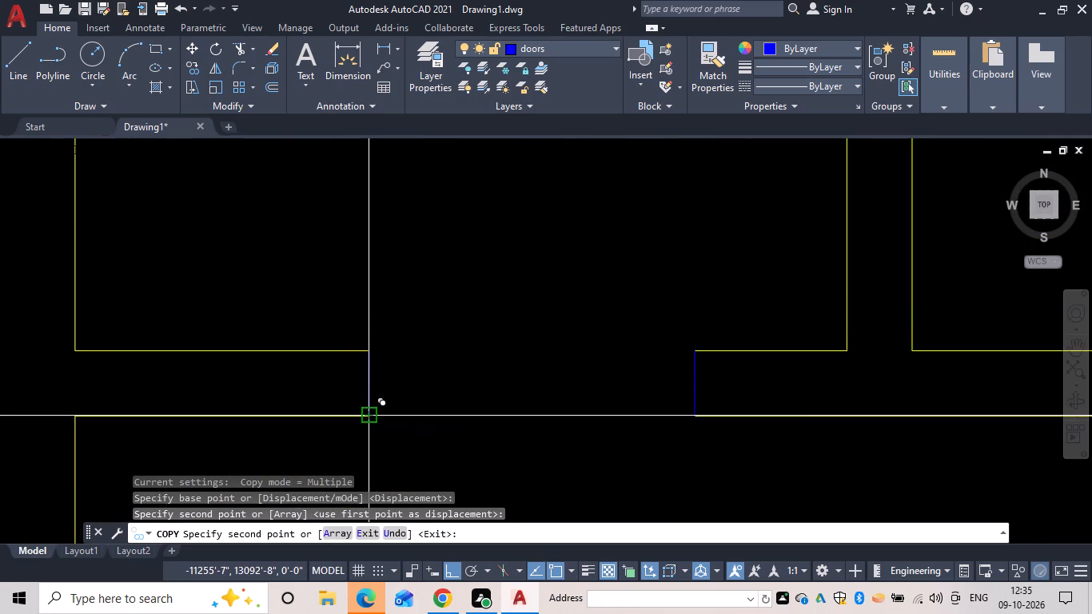
left_click(368, 416)
scroll(361, 417, "down", 1)
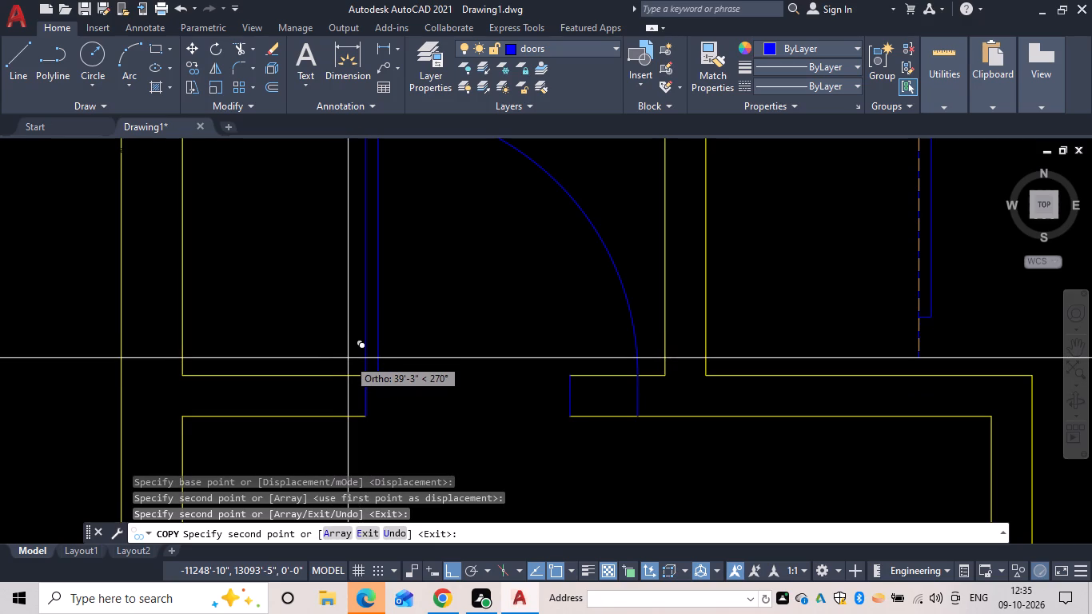
middle_click_drag(358, 344, 265, 464)
key("Escape")
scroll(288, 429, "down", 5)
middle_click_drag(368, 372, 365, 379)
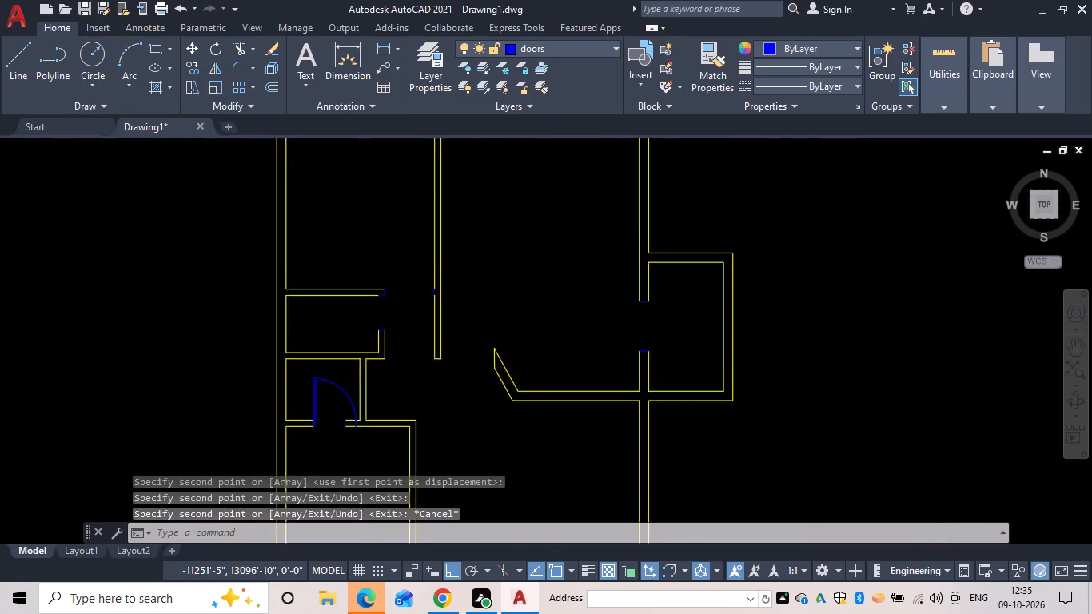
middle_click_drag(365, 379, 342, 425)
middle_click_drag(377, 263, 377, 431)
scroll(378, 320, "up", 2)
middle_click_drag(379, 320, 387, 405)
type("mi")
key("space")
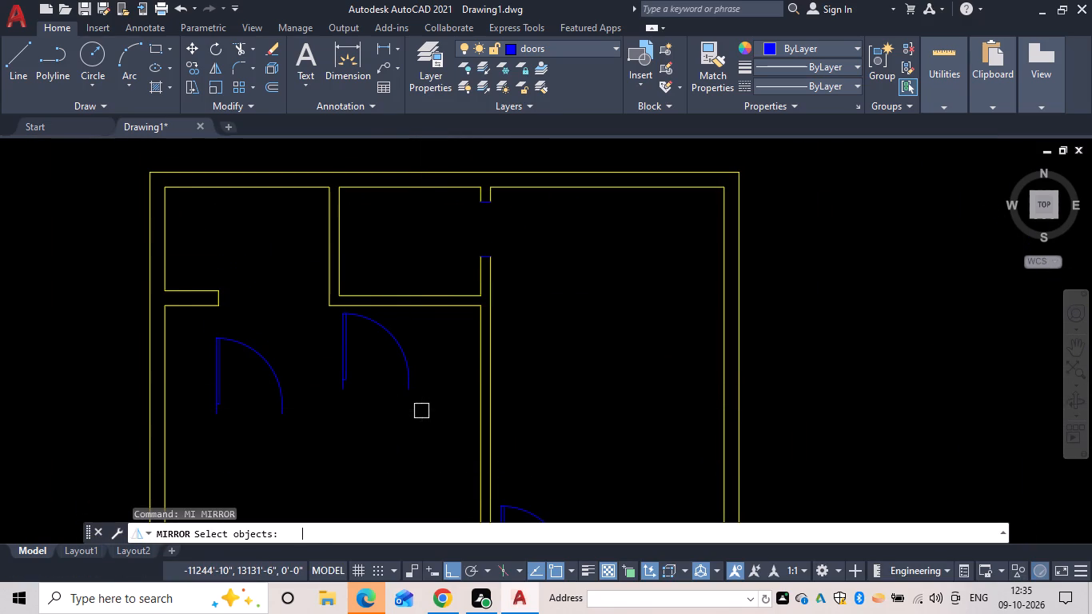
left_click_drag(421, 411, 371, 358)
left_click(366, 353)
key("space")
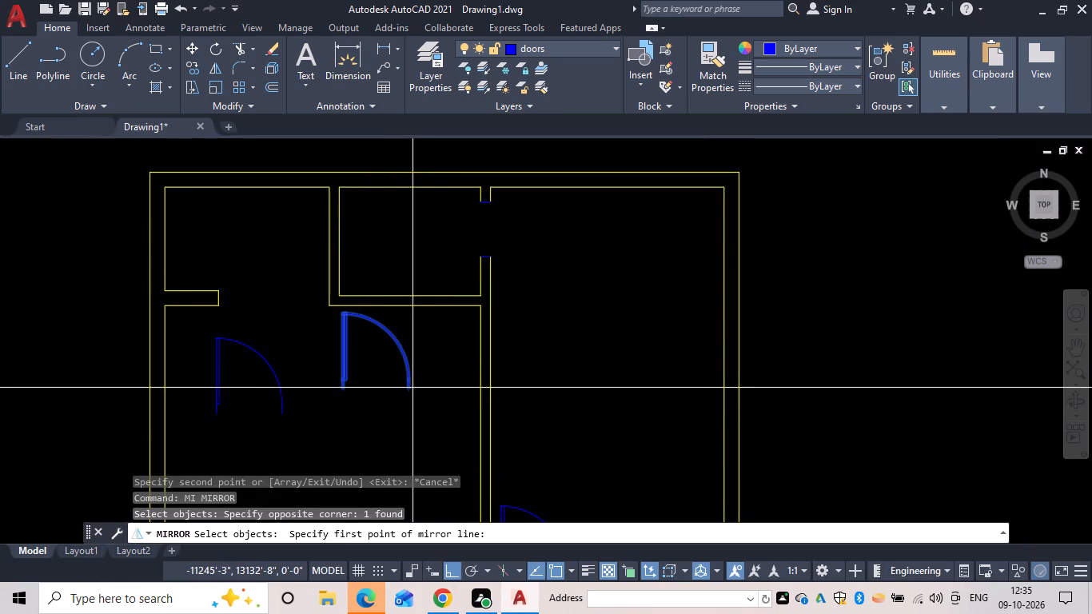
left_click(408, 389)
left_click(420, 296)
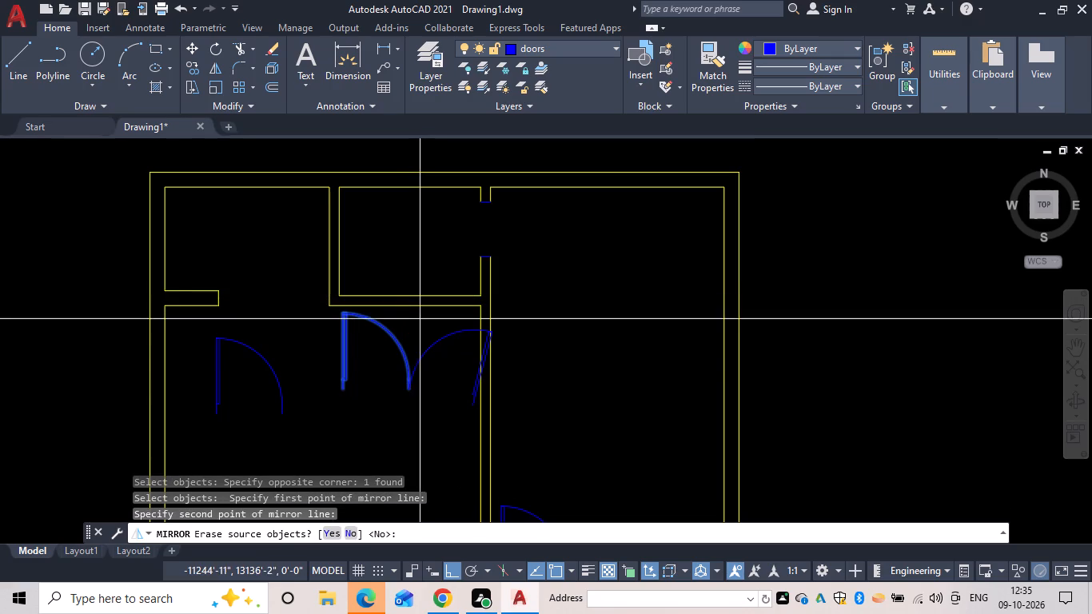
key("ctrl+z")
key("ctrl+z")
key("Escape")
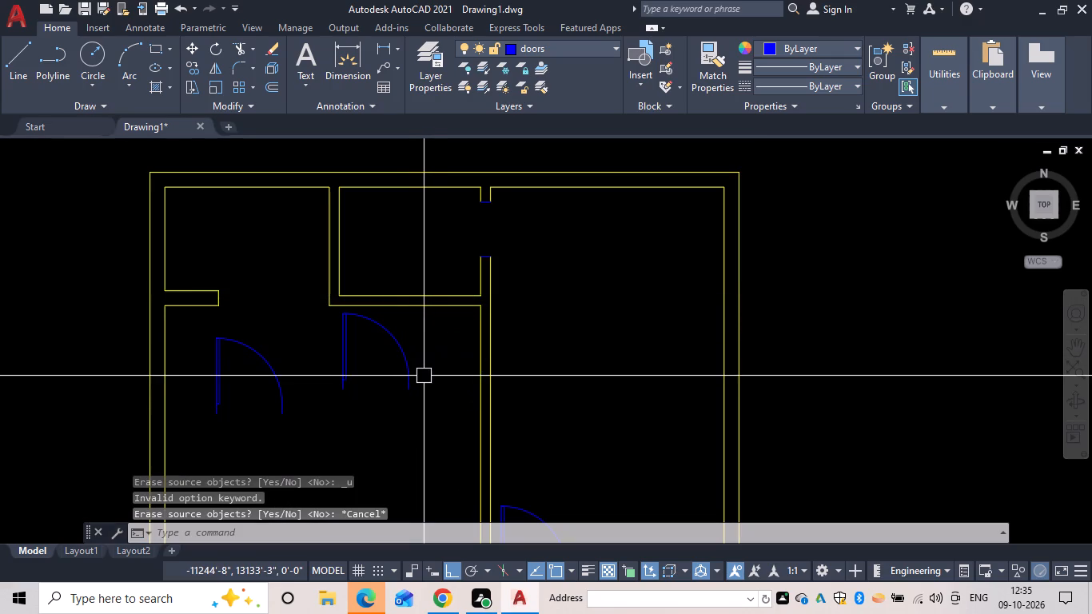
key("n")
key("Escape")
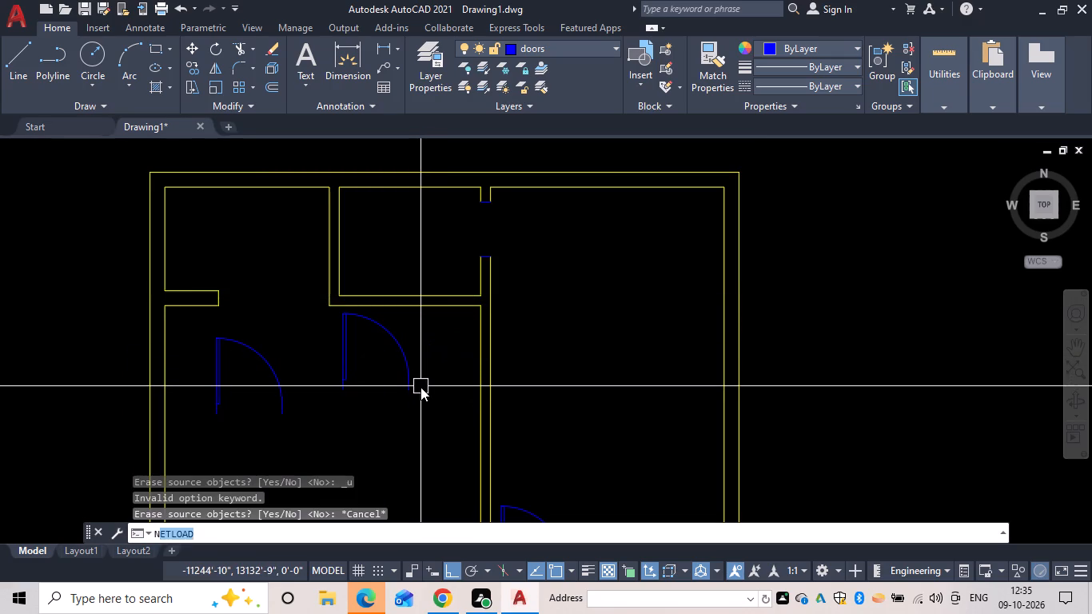
Mirror the right-hand door in the upper-left room about a vertical line through its swing arc's lower end, keeping the source.
type("mi")
key("space")
left_click(417, 384)
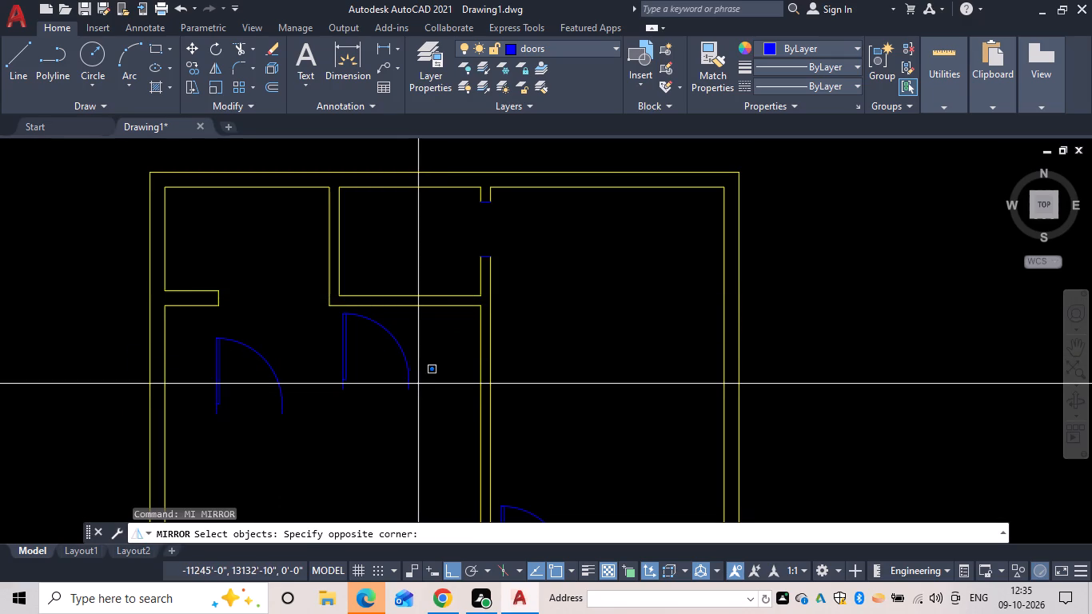
key("space")
left_click(399, 365)
key("space")
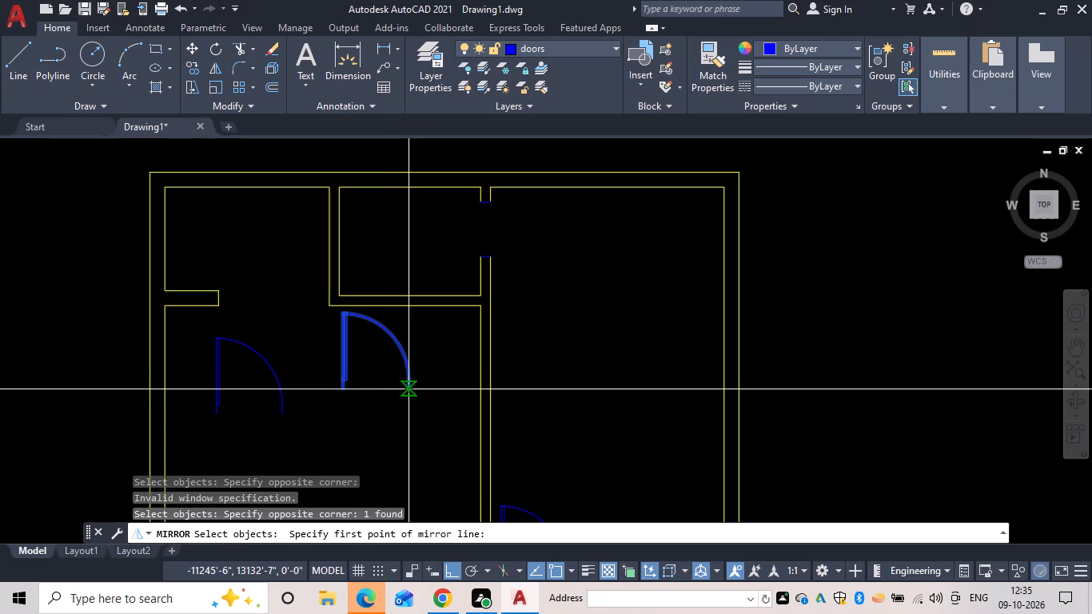
left_click(408, 391)
left_click(408, 319)
type("n")
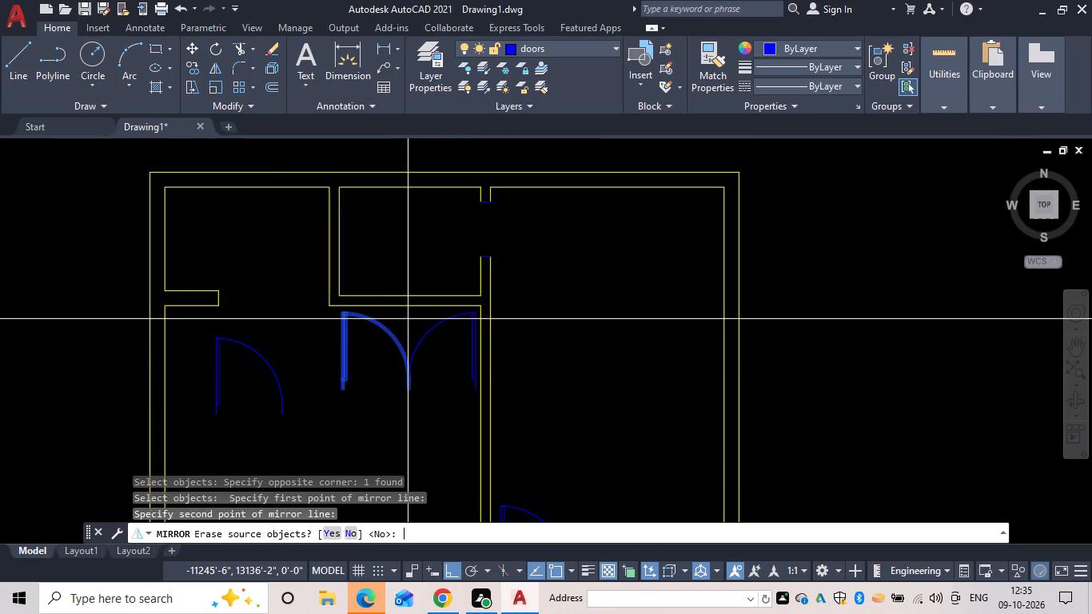
key("space")
Move the mirrored door by its hinge base point to the right jamb's lower corner of the upper-left room's bottom opening.
type("m")
key("space")
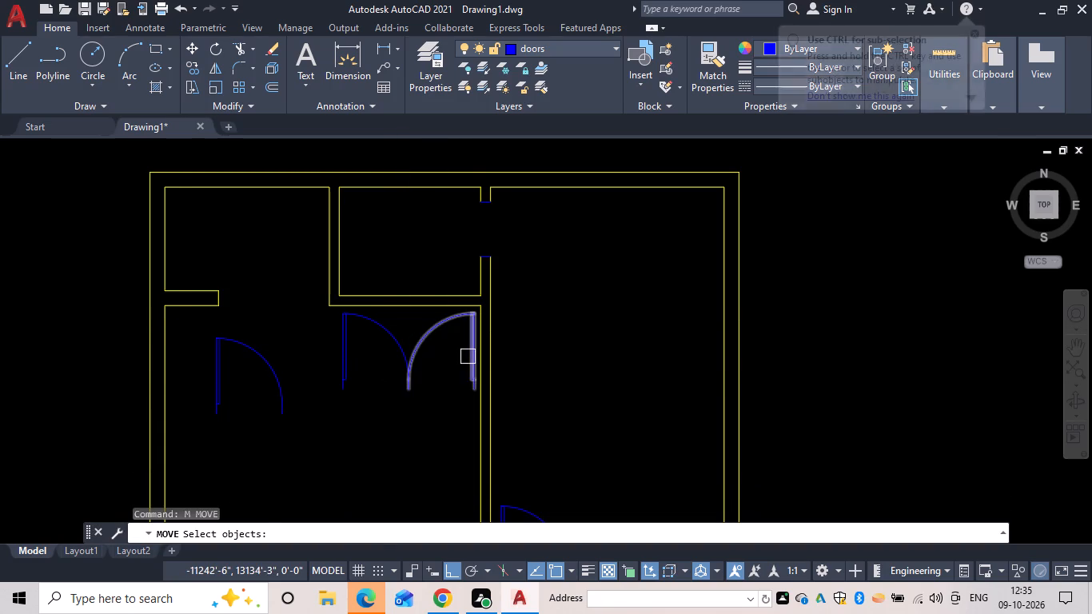
left_click(468, 357)
key("space")
left_click(473, 389)
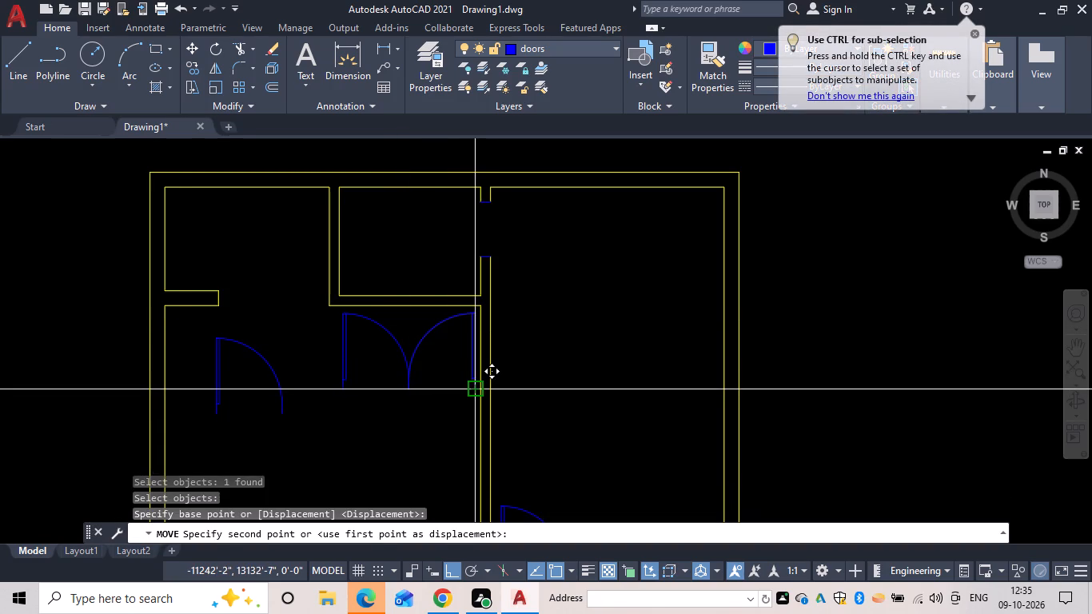
scroll(457, 428, "down", 1)
middle_click_drag(448, 422, 414, 313)
scroll(448, 435, "up", 2)
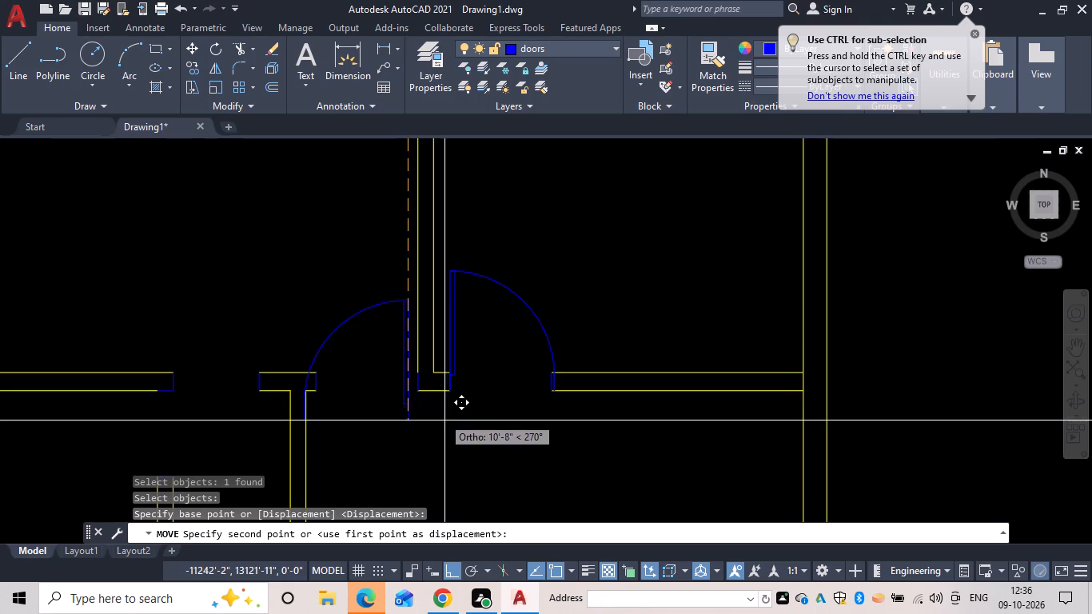
scroll(408, 373, "up", 2)
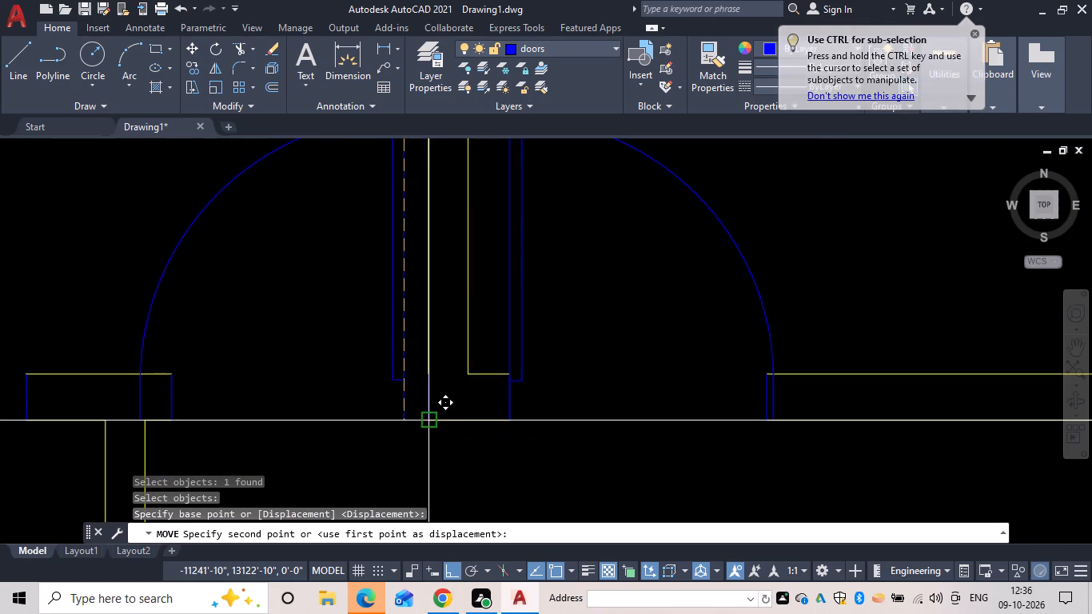
left_click(428, 421)
Examine the door openings around the small left-side rooms and the hall that still need doors.
scroll(337, 440, "down", 2)
middle_click_drag(334, 435, 349, 265)
scroll(349, 265, "down", 1)
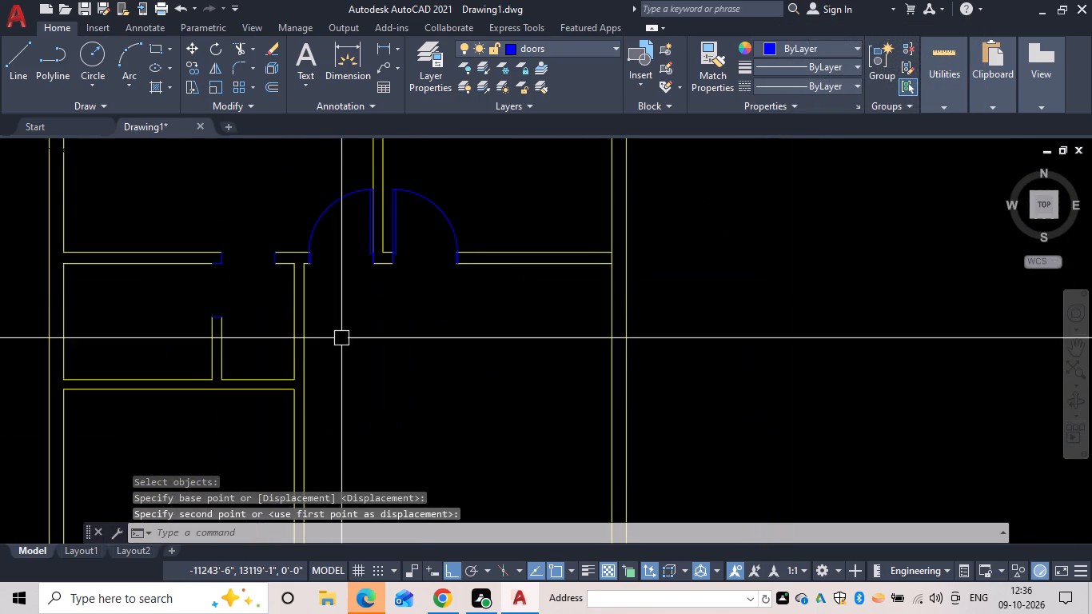
middle_click(341, 338)
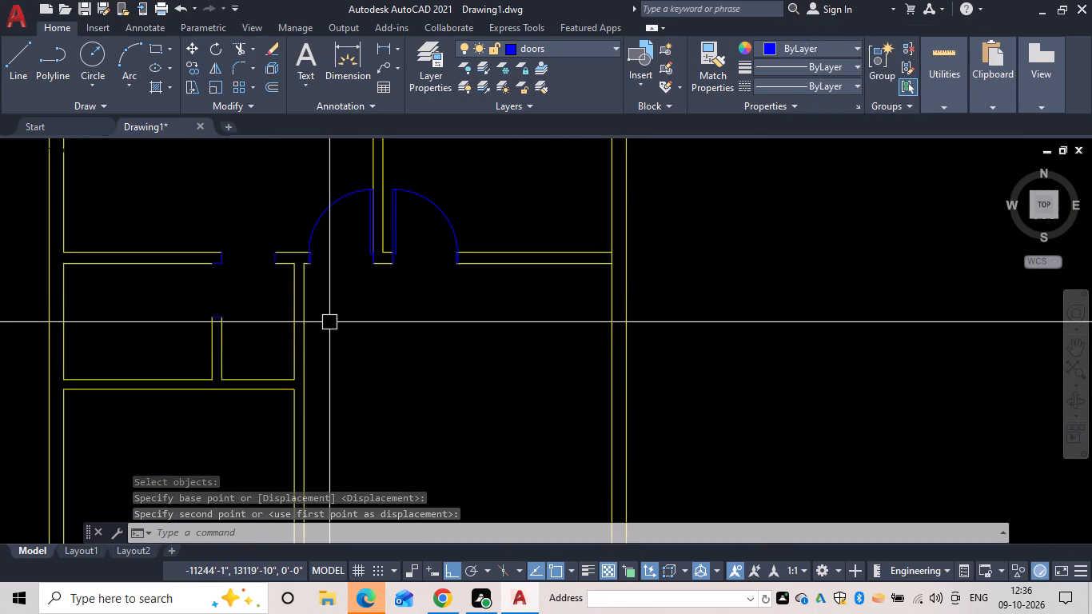
middle_click_drag(329, 322, 333, 165)
scroll(329, 322, "down", 1)
middle_click_drag(324, 374, 356, 287)
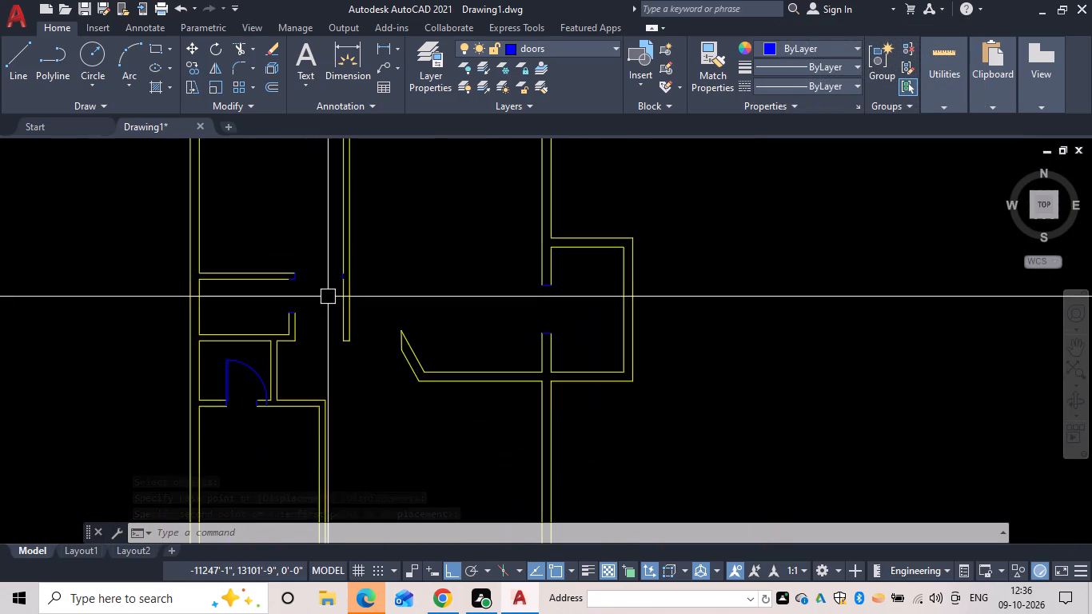
scroll(328, 285, "up", 3)
scroll(341, 281, "down", 2)
middle_click_drag(341, 281, 329, 364)
scroll(427, 265, "down", 2)
middle_click_drag(409, 311, 395, 389)
scroll(409, 219, "up", 1)
middle_click_drag(412, 219, 348, 321)
scroll(350, 320, "up", 1)
key("Escape")
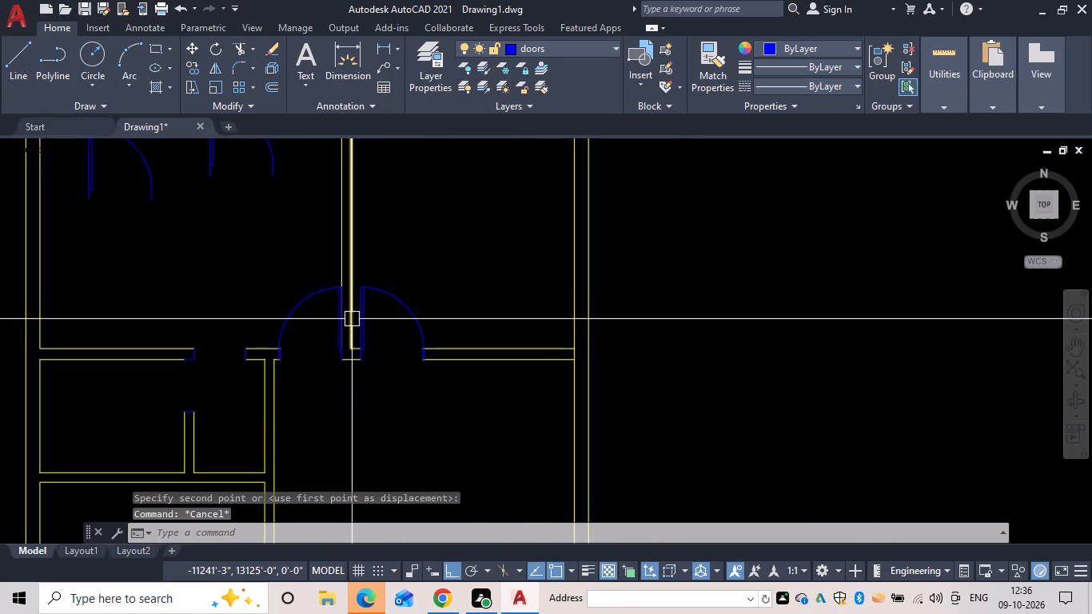
Copy the mirrored door by its hinge base point to the hall wall side of the opening beside the small left-side room's top wall.
key("c")
key("o")
key("space")
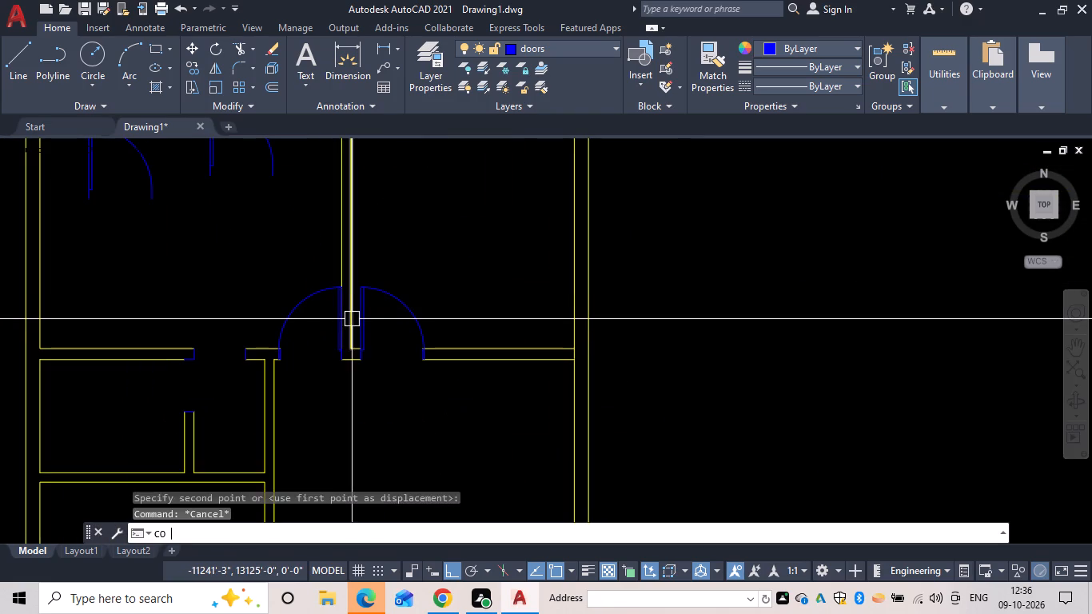
left_click(313, 296)
scroll(318, 349, "up", 3)
key("space")
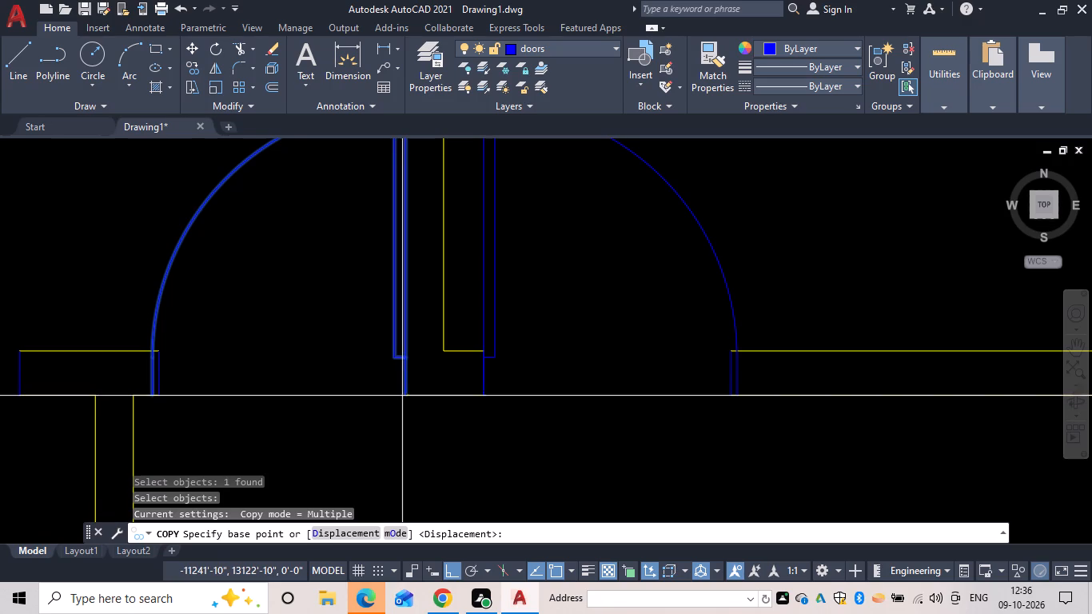
left_click(408, 397)
scroll(355, 425, "down", 3)
middle_click_drag(350, 425, 353, 241)
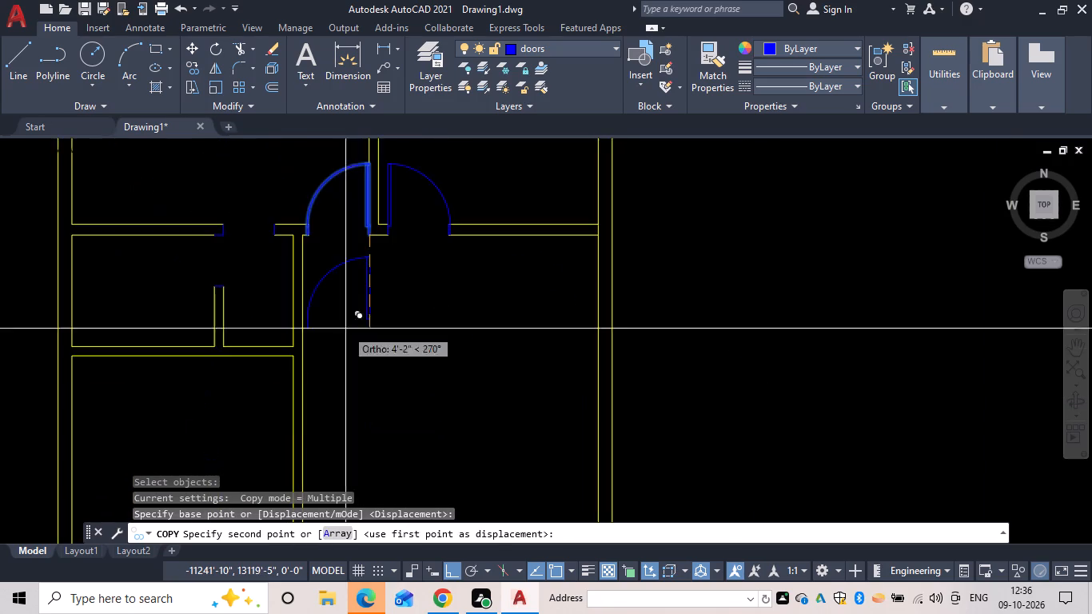
scroll(340, 350, "down", 1)
middle_click_drag(340, 350, 352, 177)
scroll(313, 307, "up", 3)
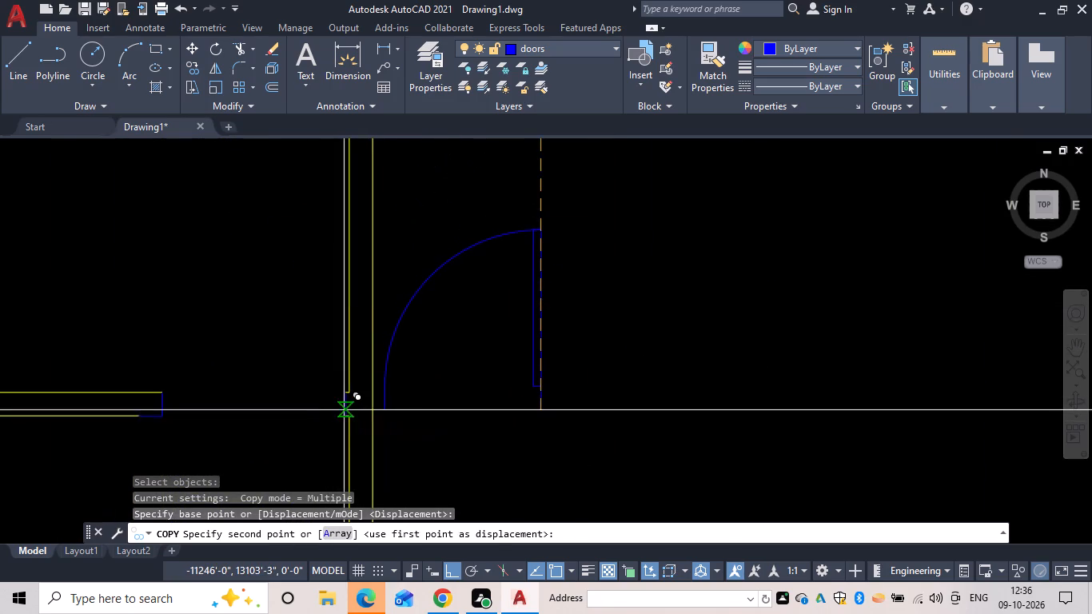
left_click(345, 416)
Place another copy of the mirrored door 21'-11" straight below its source, in the open hall.
scroll(265, 421, "down", 2)
middle_click_drag(261, 420, 297, 233)
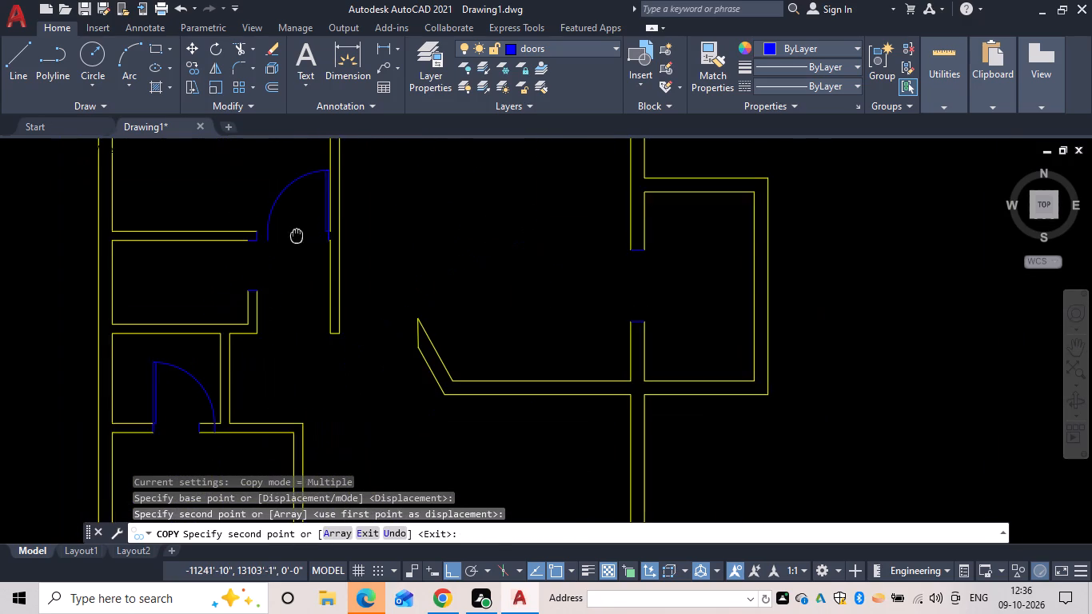
middle_click_drag(297, 233, 297, 229)
middle_click_drag(283, 358, 347, 182)
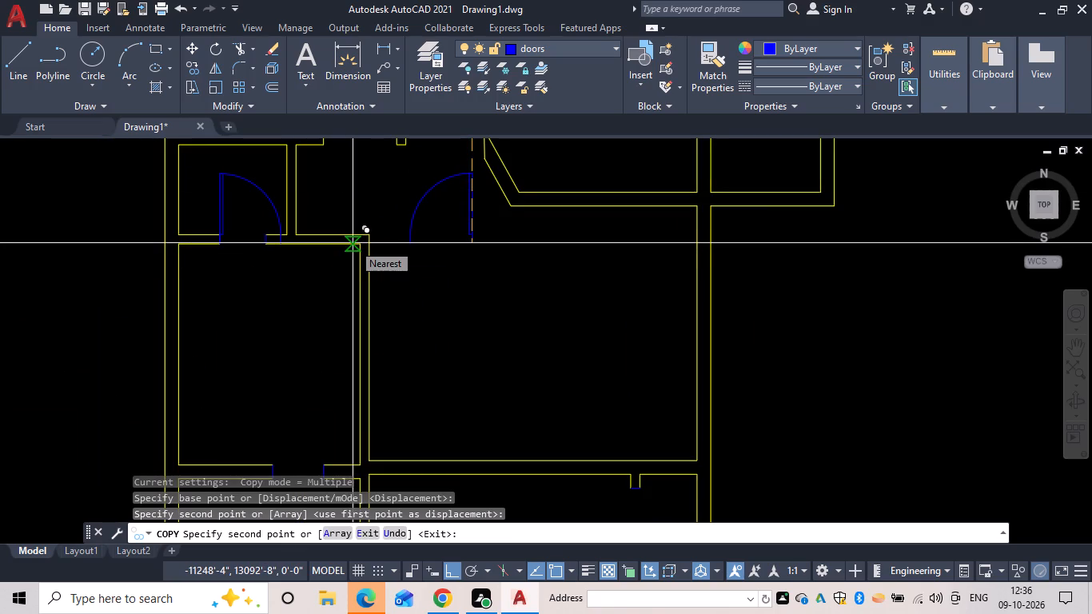
scroll(340, 286, "down", 2)
middle_click_drag(340, 286, 342, 327)
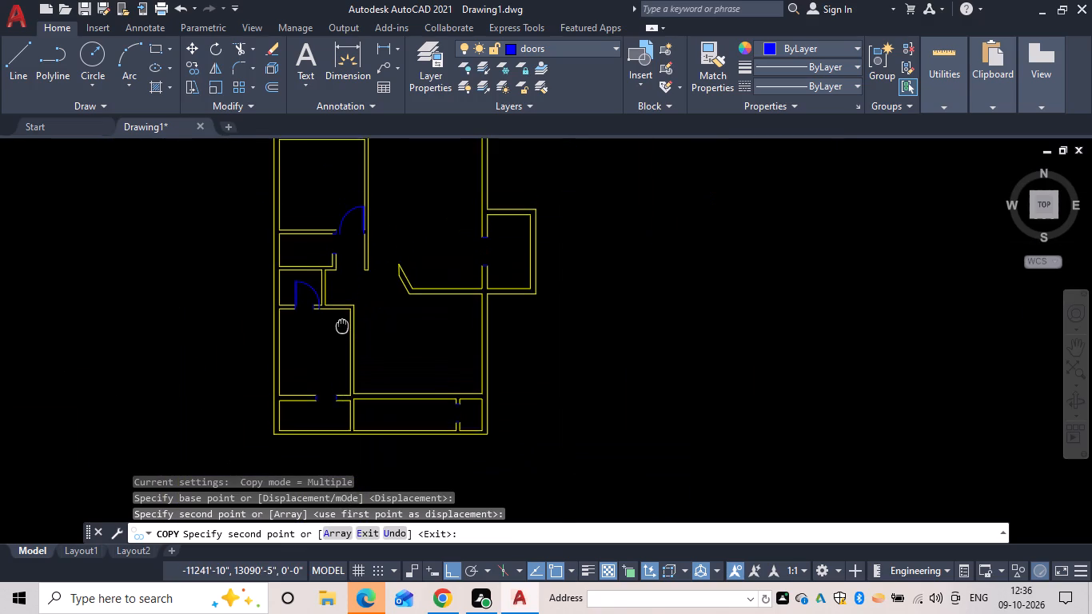
middle_click_drag(342, 327, 341, 345)
scroll(341, 346, "up", 1)
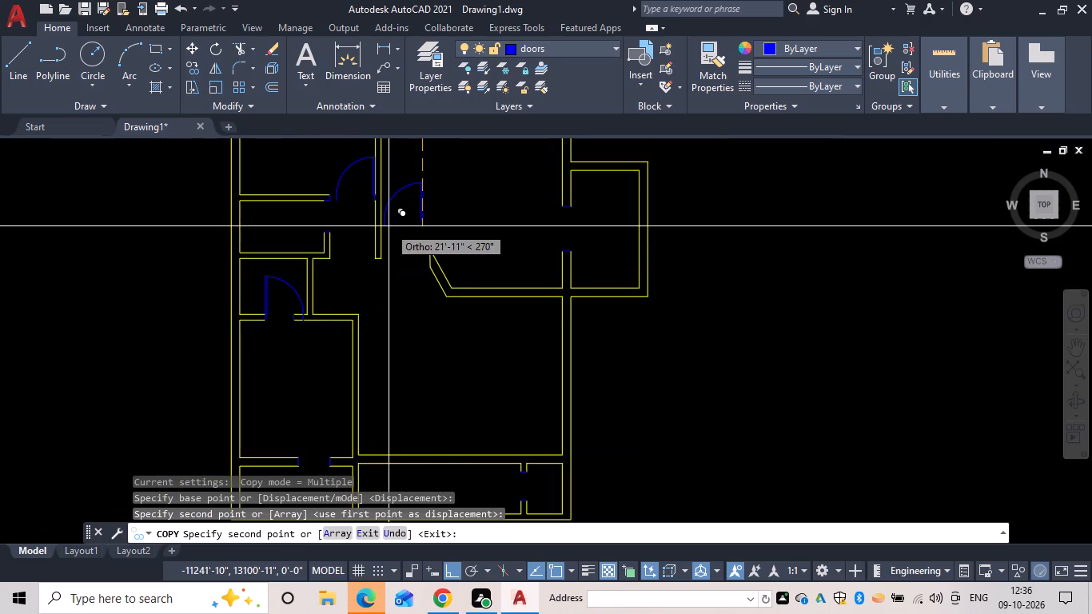
left_click(389, 226)
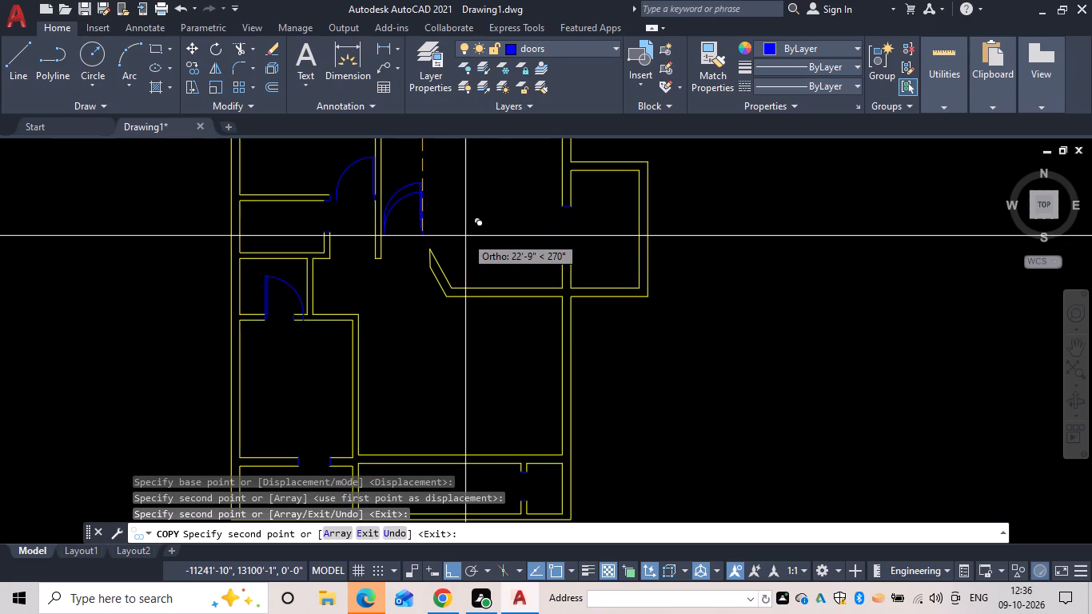
Place another door copy at the right jamb's lower corner of the opening in the lower-left room's bottom wall.
scroll(436, 294, "down", 1)
middle_click_drag(420, 289, 436, 157)
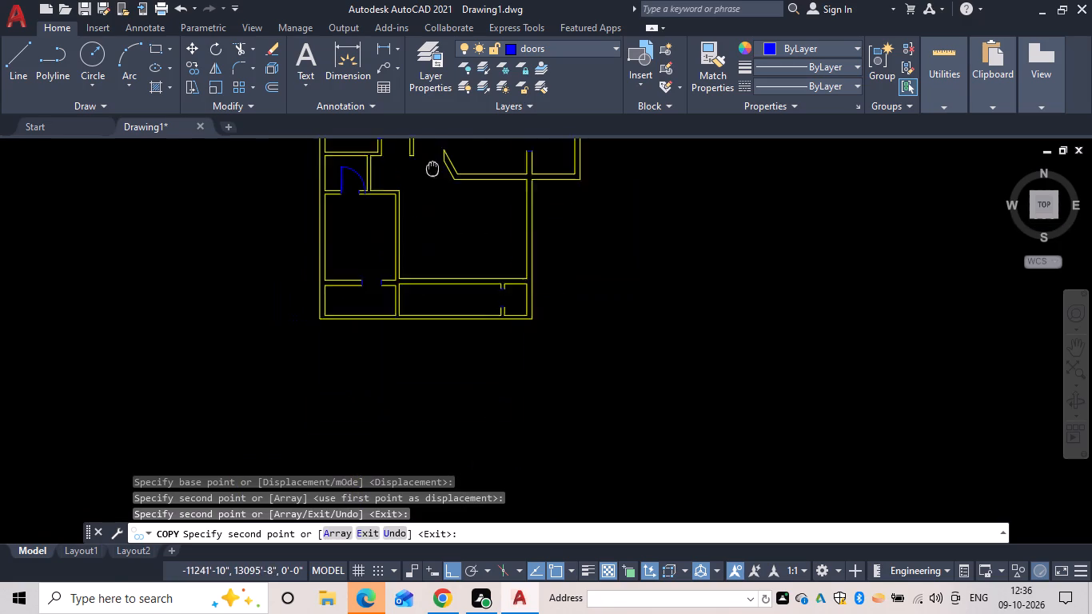
middle_click_drag(436, 157, 436, 147)
scroll(373, 272, "up", 3)
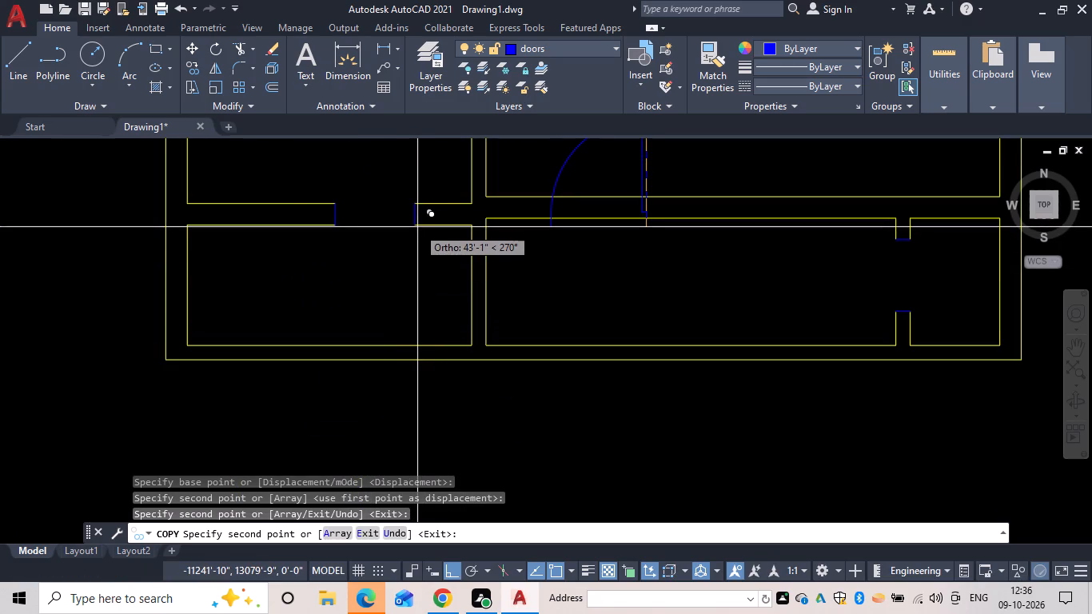
left_click(416, 224)
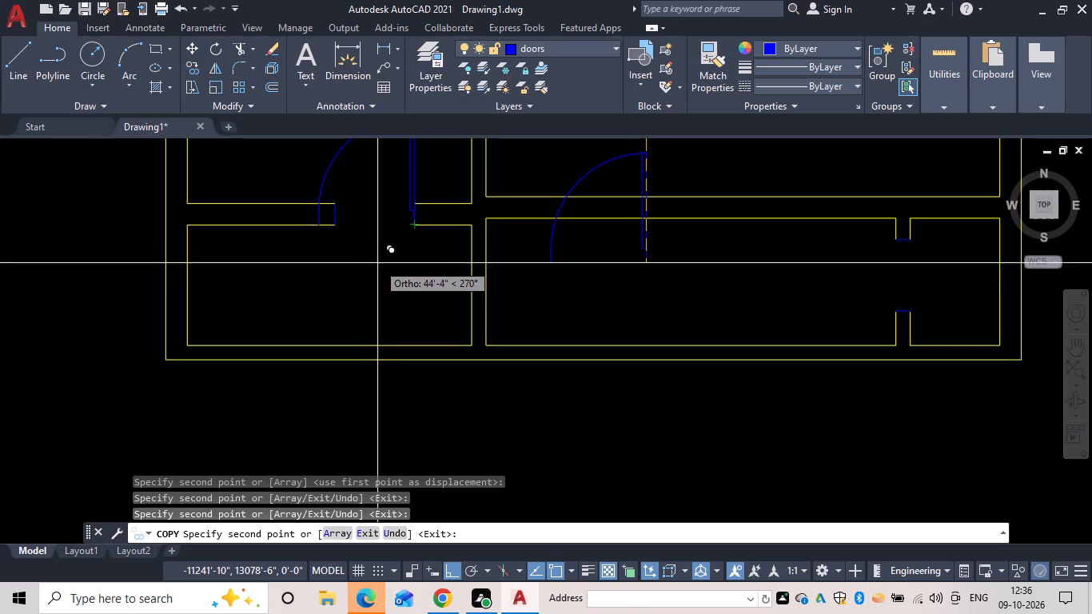
Place a last door copy 46'-10" straight below its source, inside the long bottom room, and end the Copy command.
left_click(461, 336)
key("Escape")
Flip the door copy in the long bottom room vertically so it swings downward.
left_click(644, 261)
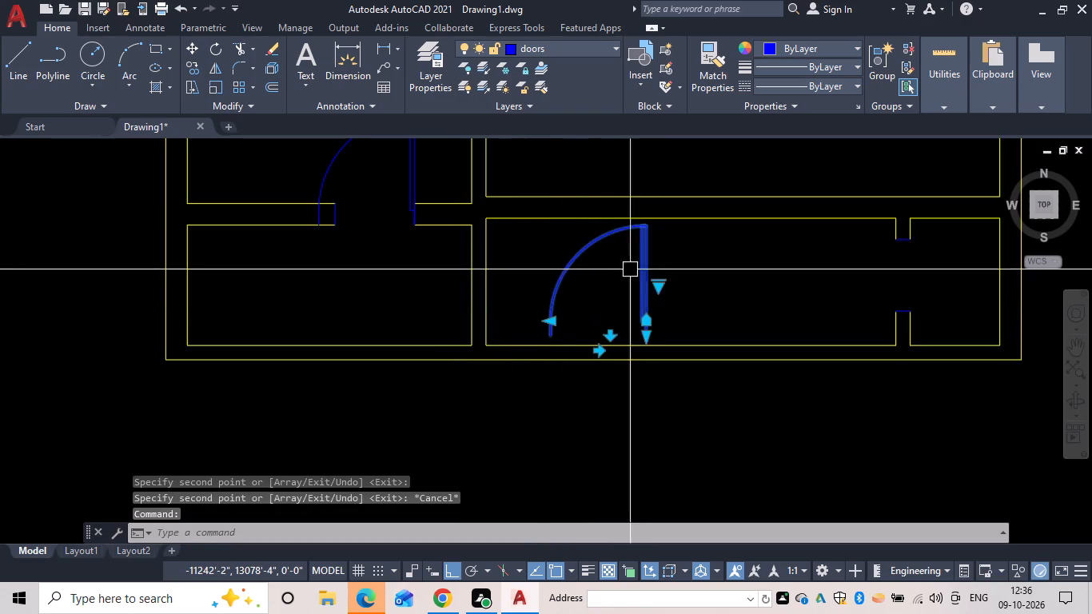
left_click(612, 334)
left_click(646, 317)
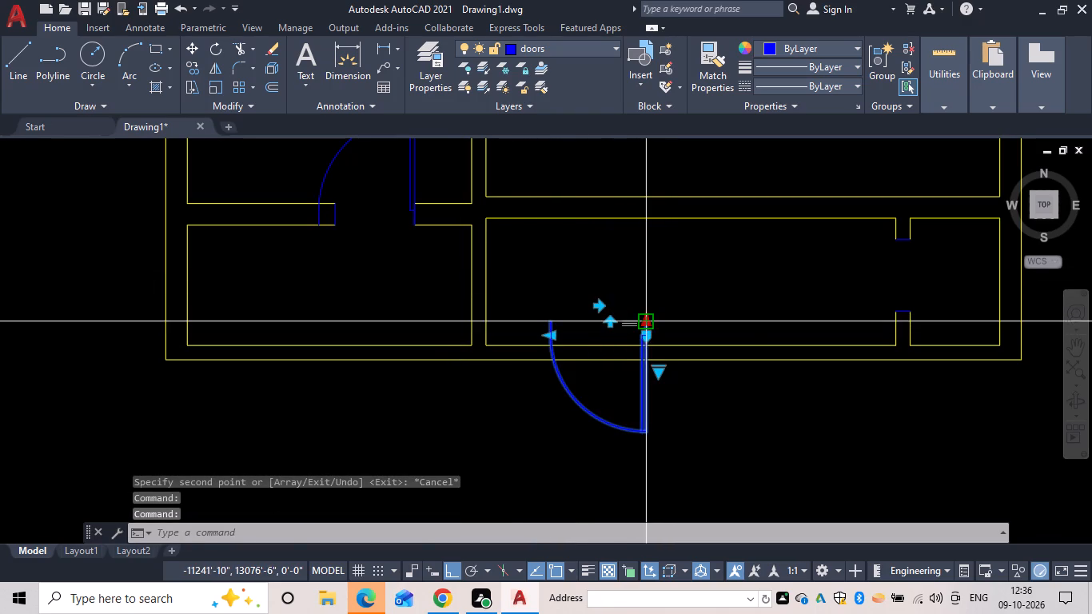
left_click(646, 277)
key("Escape")
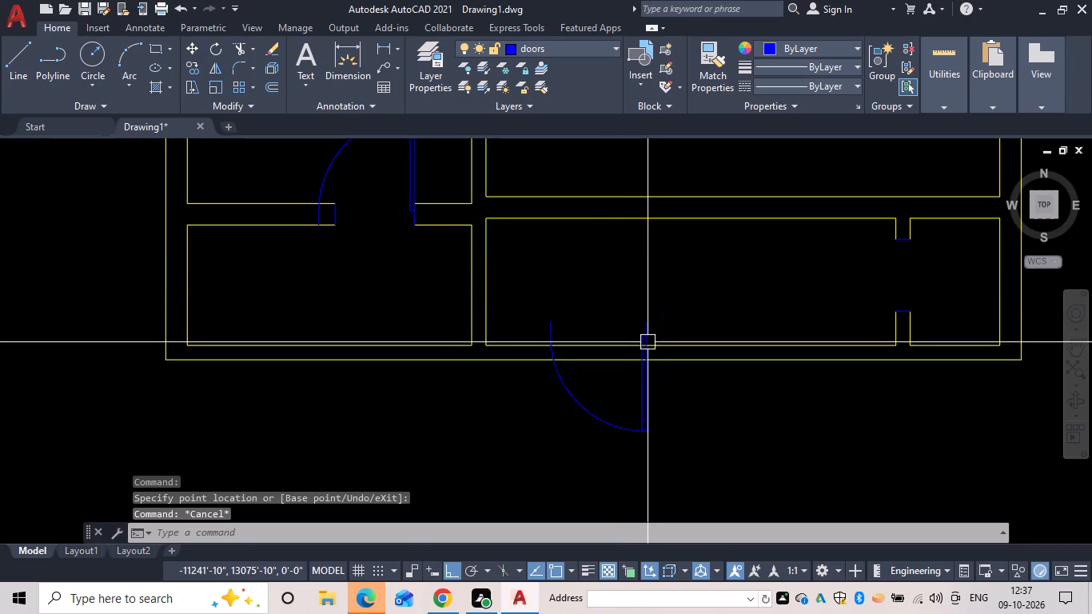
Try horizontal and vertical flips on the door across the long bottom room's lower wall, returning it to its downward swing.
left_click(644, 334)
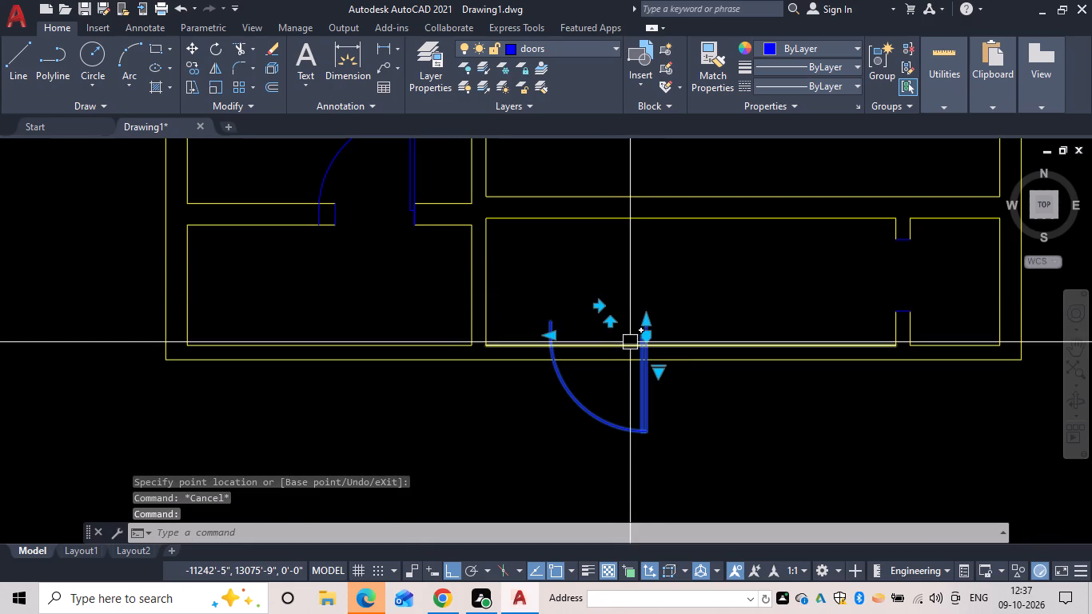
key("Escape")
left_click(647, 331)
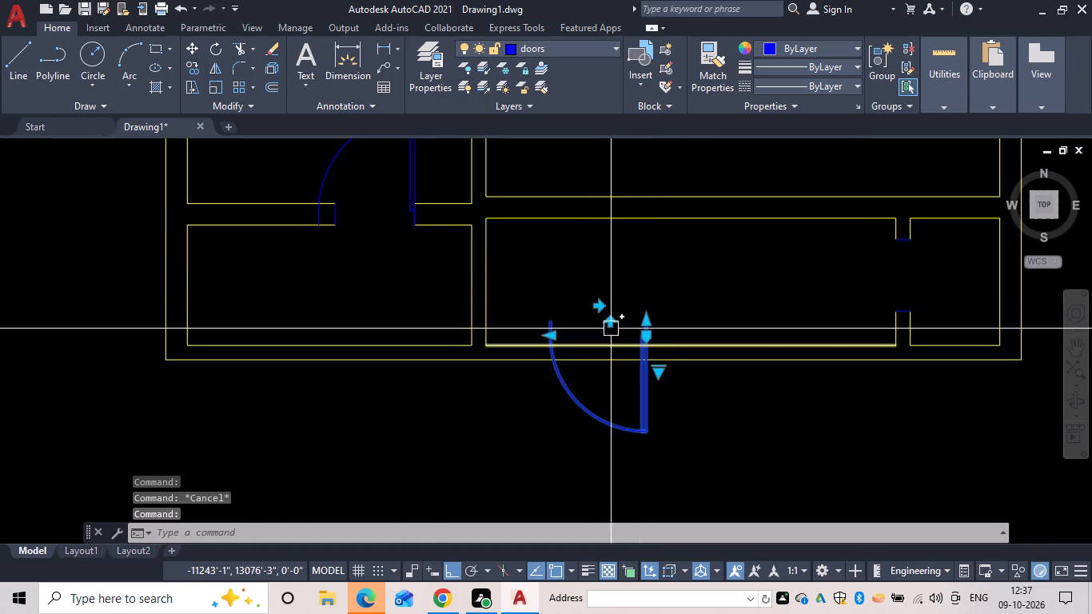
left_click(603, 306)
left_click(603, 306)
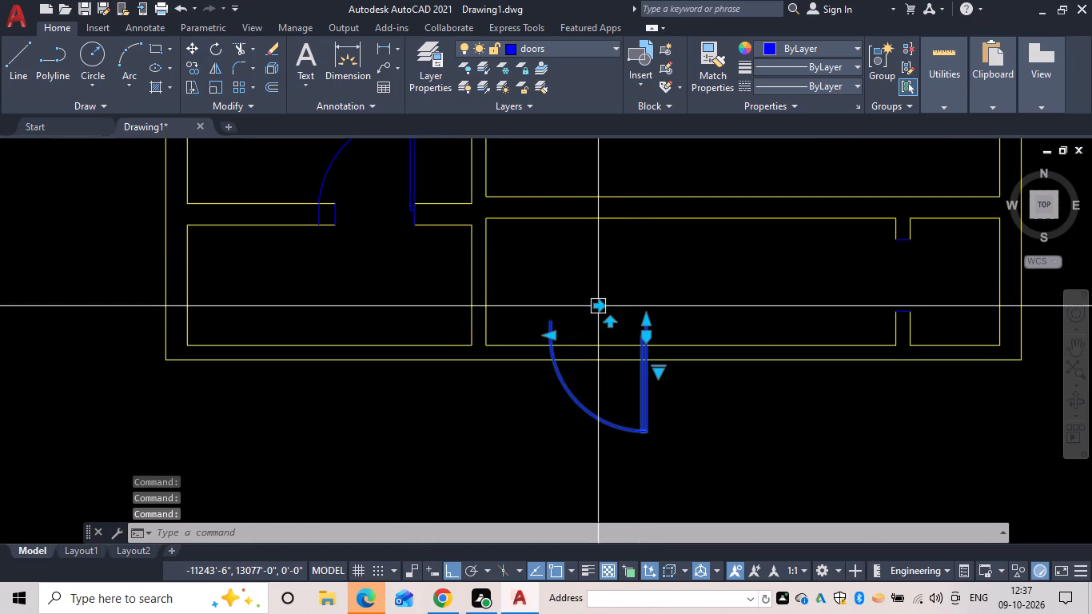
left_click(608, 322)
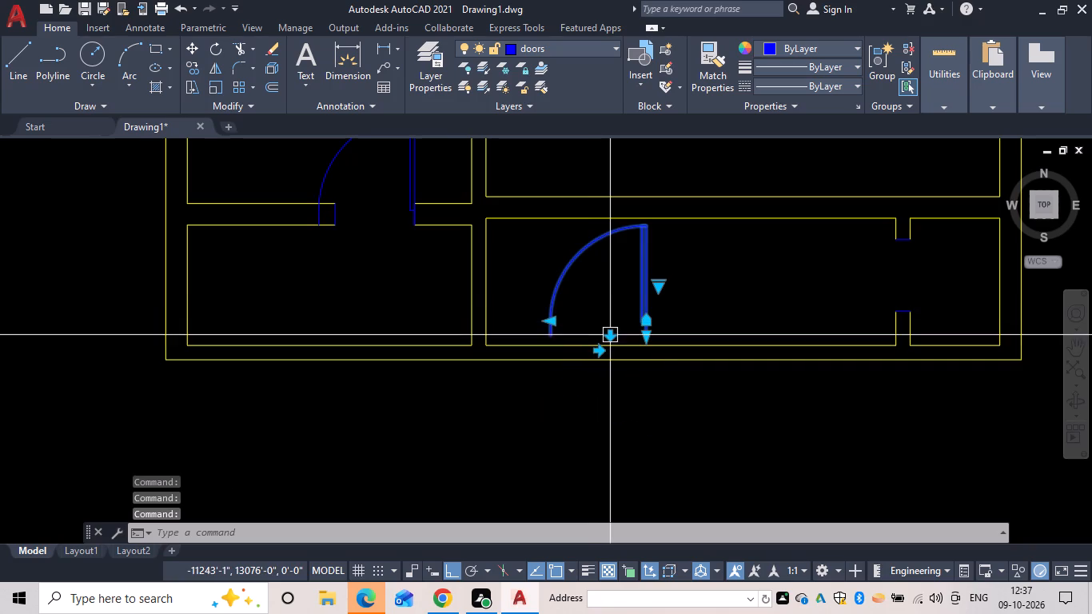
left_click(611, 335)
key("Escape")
Rotate the door at the long bottom room's lower wall by 90 degrees so its leaf lies horizontal.
key("r")
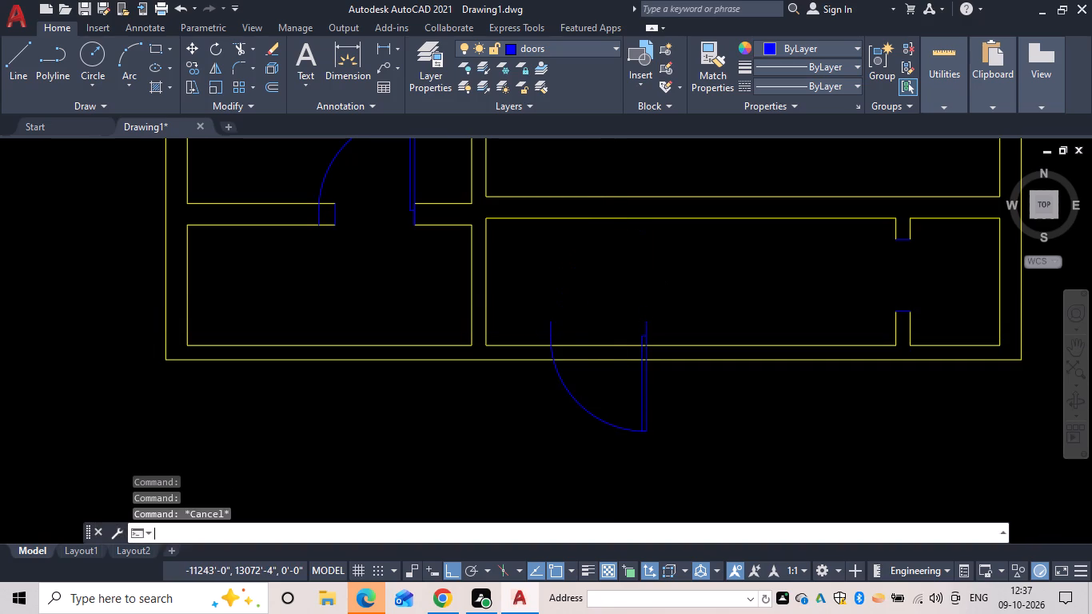
type("o")
key("space")
left_click(644, 425)
key("space")
left_click_drag(646, 423, 655, 420)
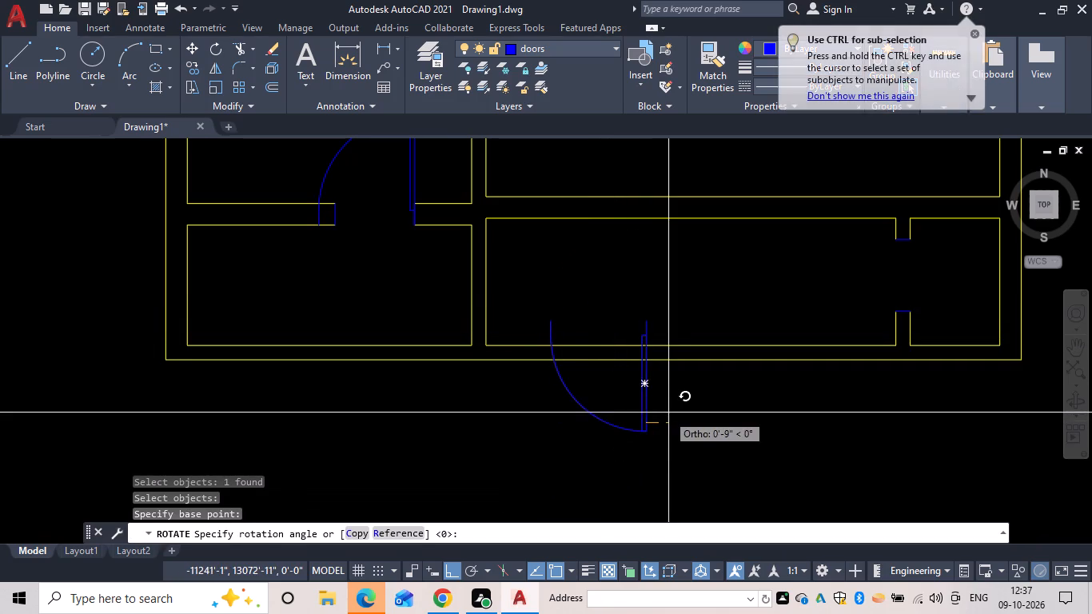
left_click(684, 294)
key("Escape")
Move the rotated door by its leaf's outer end onto the upper jamb's left corner in the long bottom room's partition opening.
key("m")
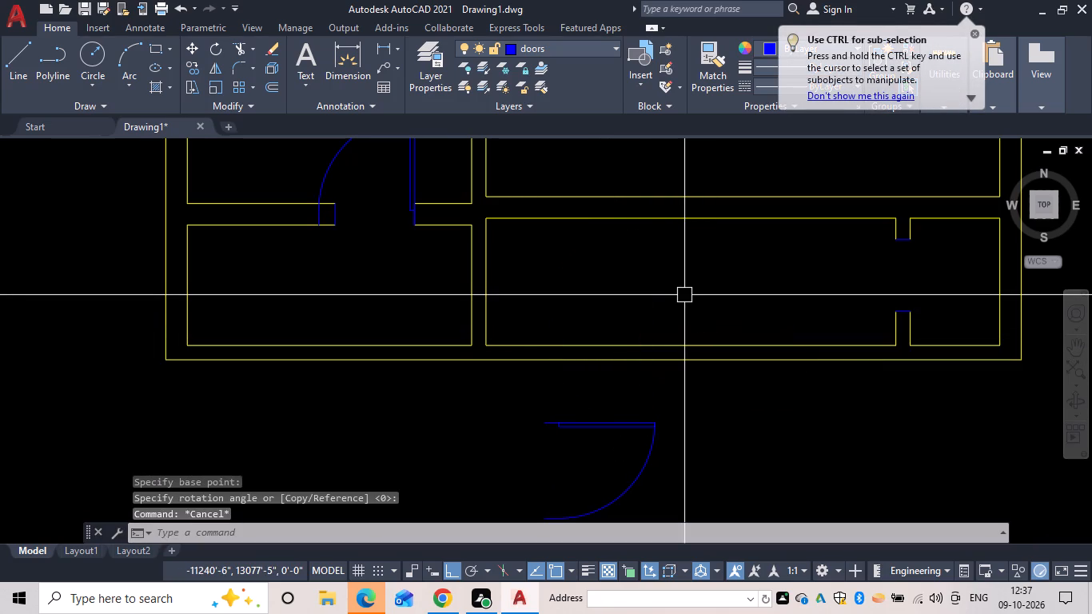
key("space")
left_click_drag(638, 432, 631, 440)
key("space")
scroll(548, 429, "up", 3)
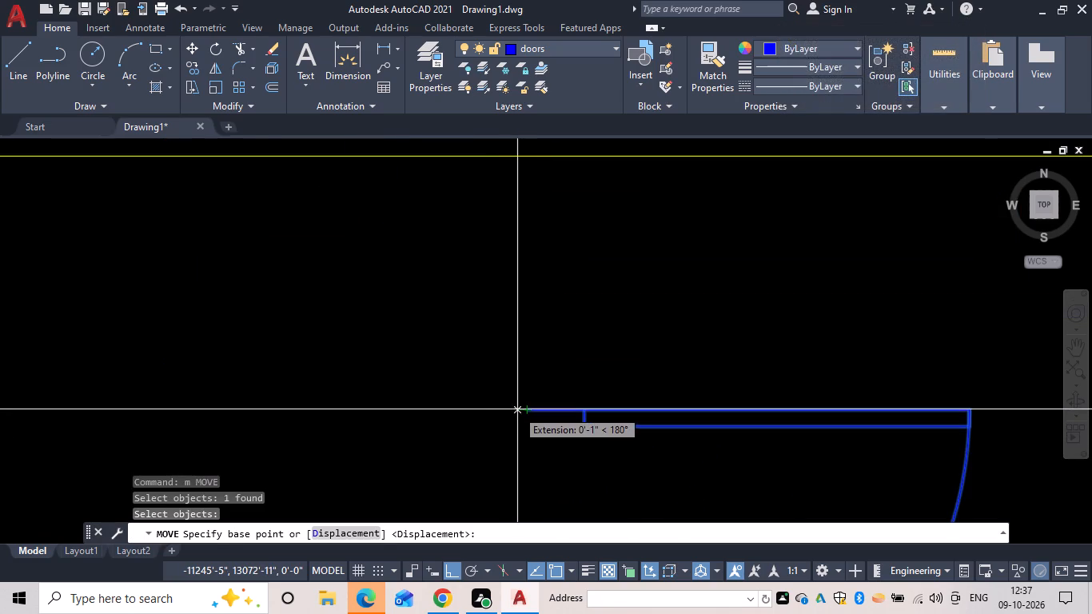
left_click(529, 408)
scroll(568, 377, "down", 3)
middle_click_drag(568, 377, 249, 441)
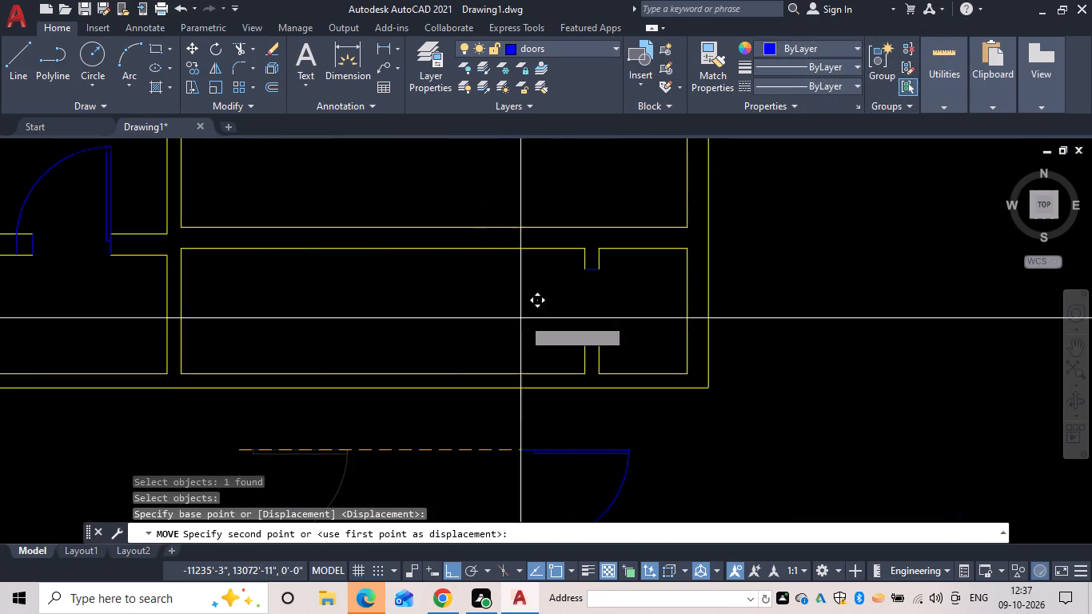
scroll(562, 265, "up", 2)
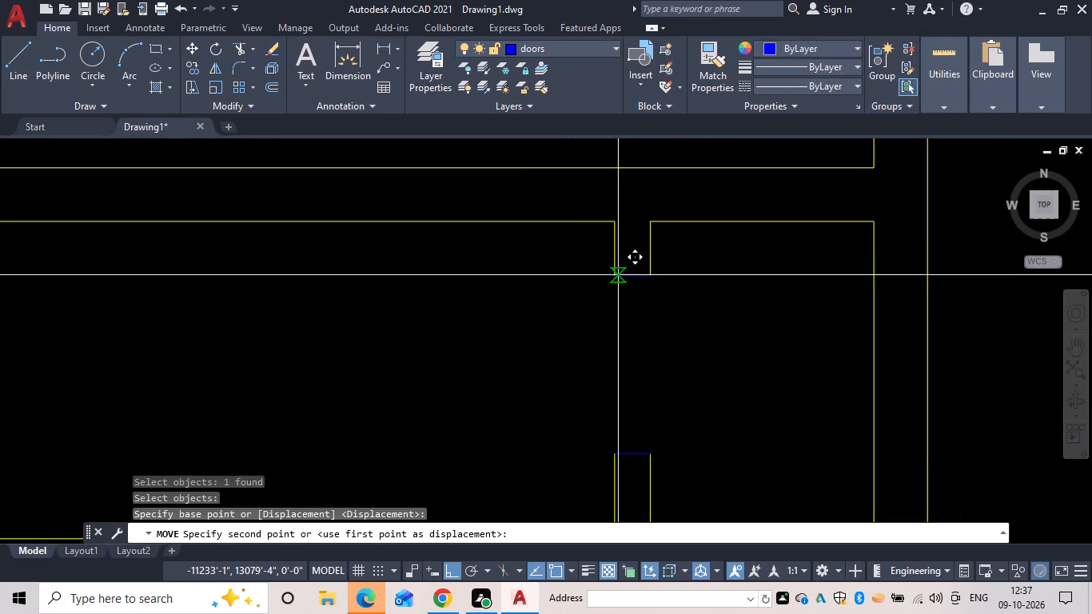
left_click(614, 273)
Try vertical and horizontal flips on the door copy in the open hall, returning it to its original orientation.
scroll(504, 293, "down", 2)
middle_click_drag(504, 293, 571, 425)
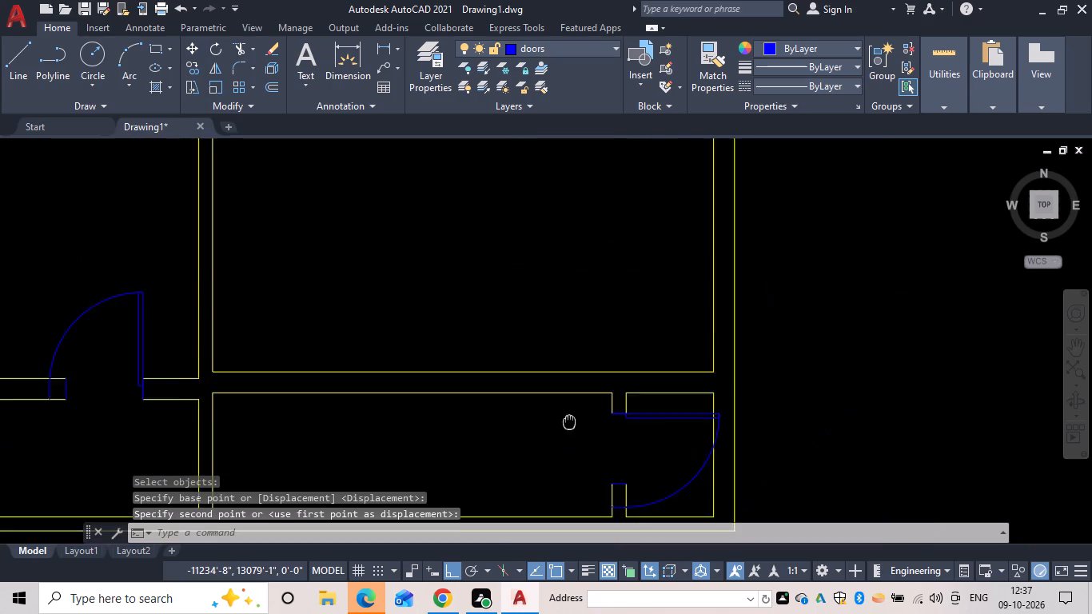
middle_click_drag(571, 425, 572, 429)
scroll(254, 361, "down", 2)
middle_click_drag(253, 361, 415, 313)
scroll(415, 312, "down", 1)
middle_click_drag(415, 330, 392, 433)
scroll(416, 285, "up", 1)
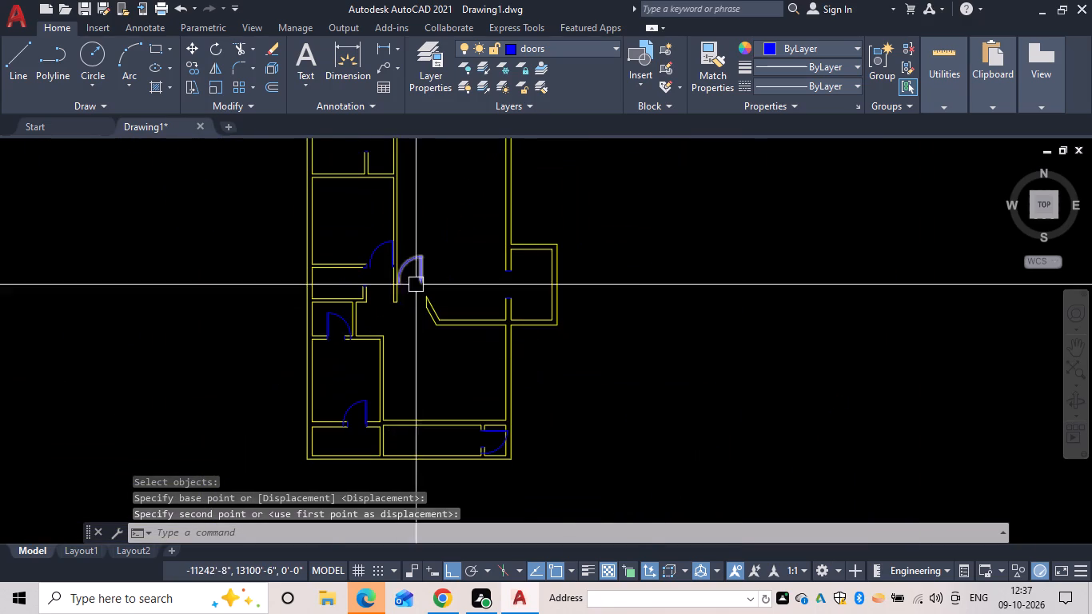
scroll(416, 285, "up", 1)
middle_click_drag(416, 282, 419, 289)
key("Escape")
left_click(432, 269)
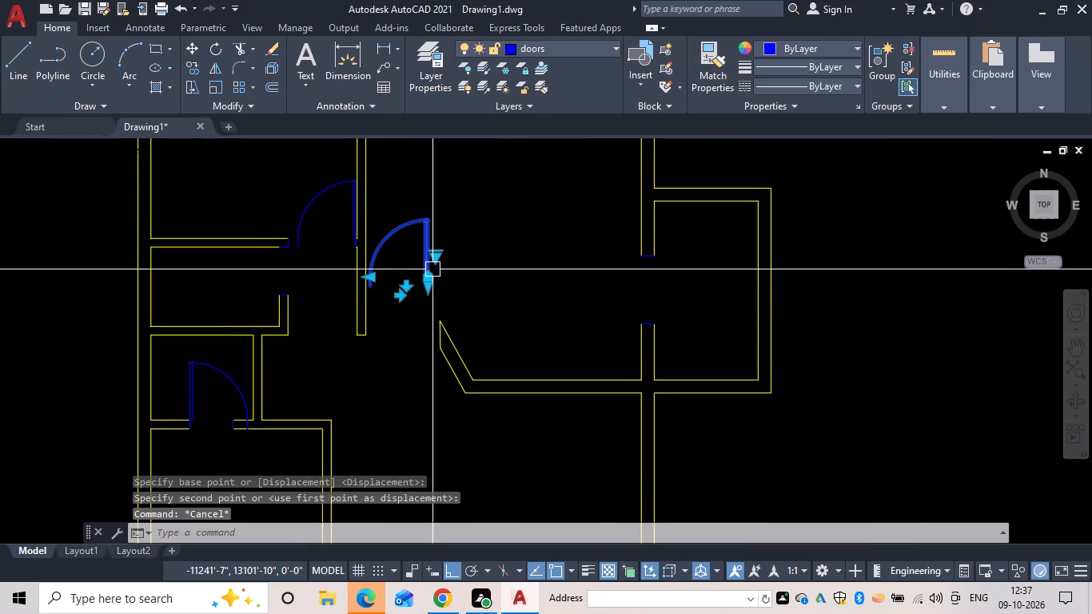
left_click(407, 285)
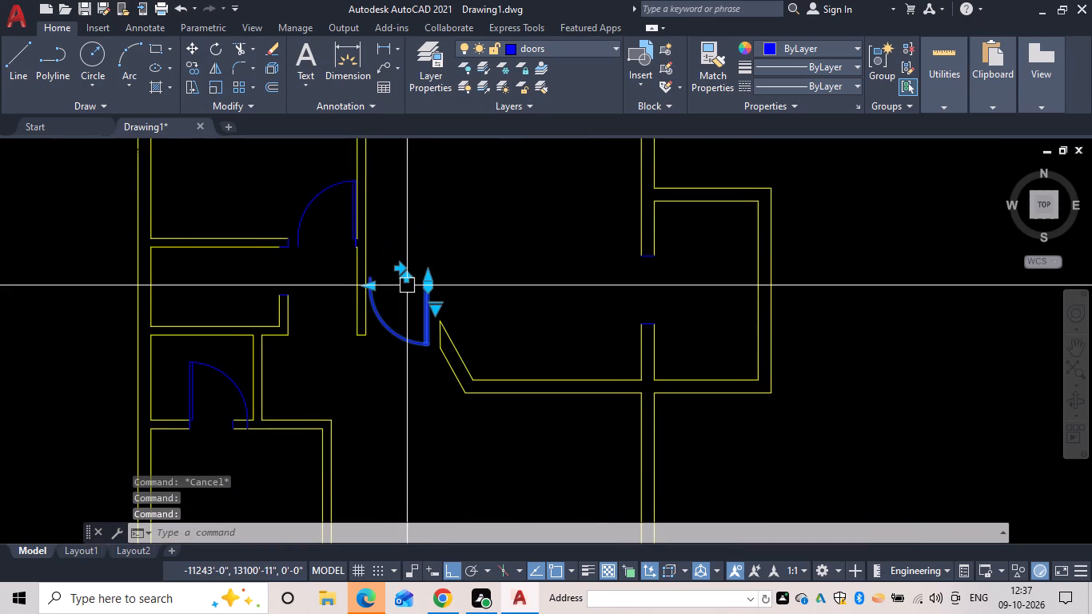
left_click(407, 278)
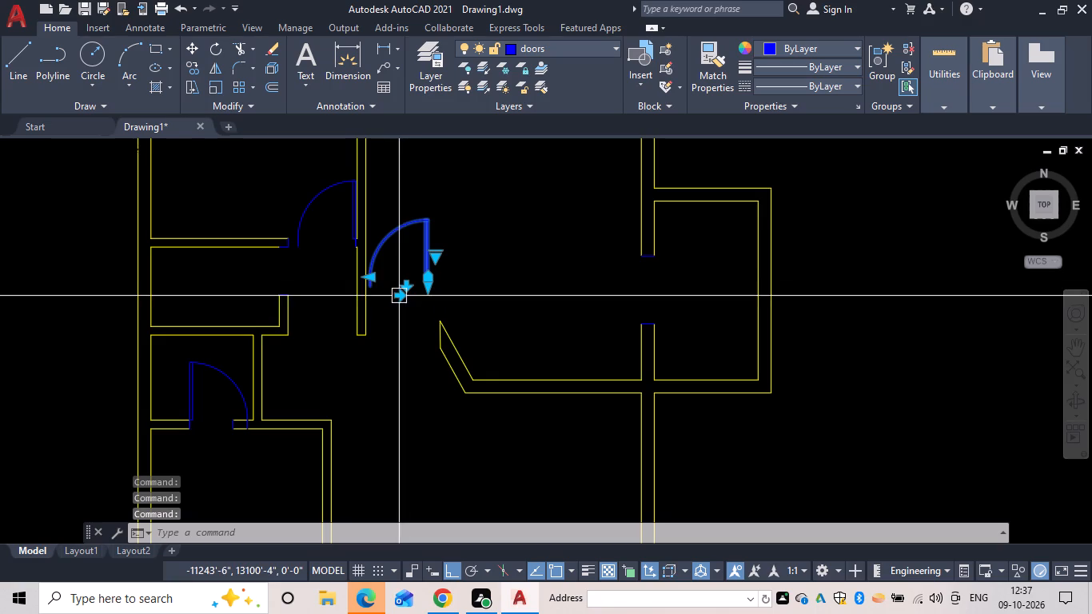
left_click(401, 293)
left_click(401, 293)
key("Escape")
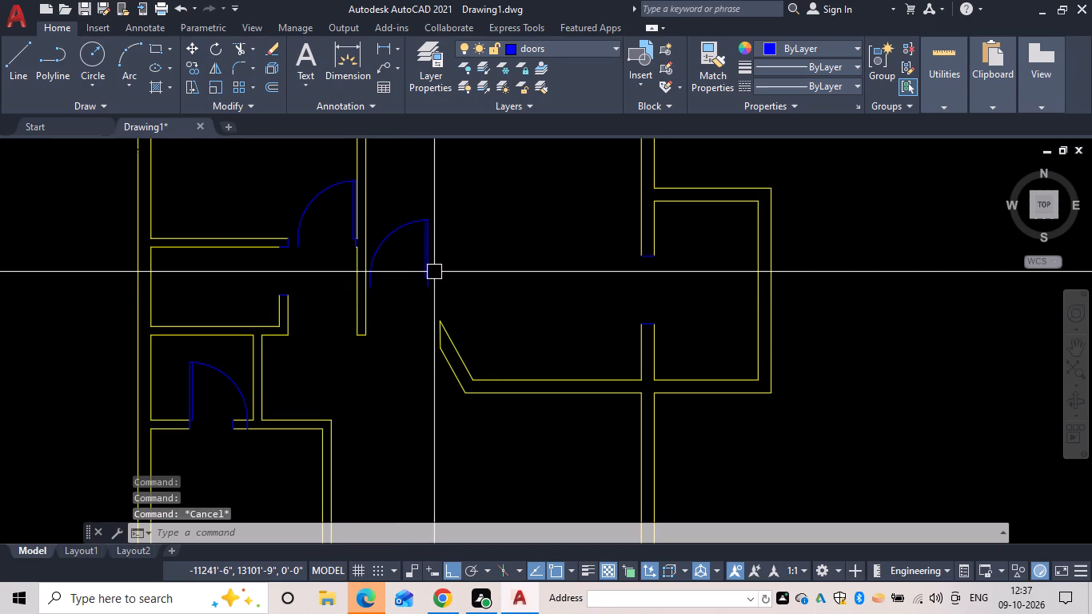
Rotate the door copy in the open hall by 90 degrees so its leaf lies horizontal with the swing below.
key("r")
key("o")
key("space")
left_click(428, 272)
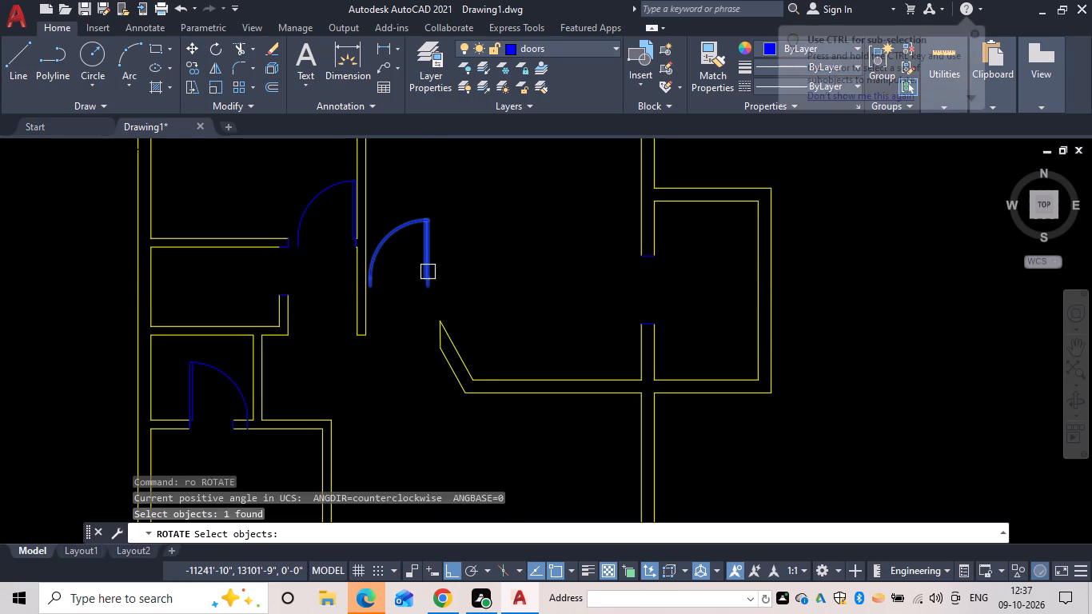
key("space")
left_click(428, 272)
left_click_drag(419, 233, 412, 245)
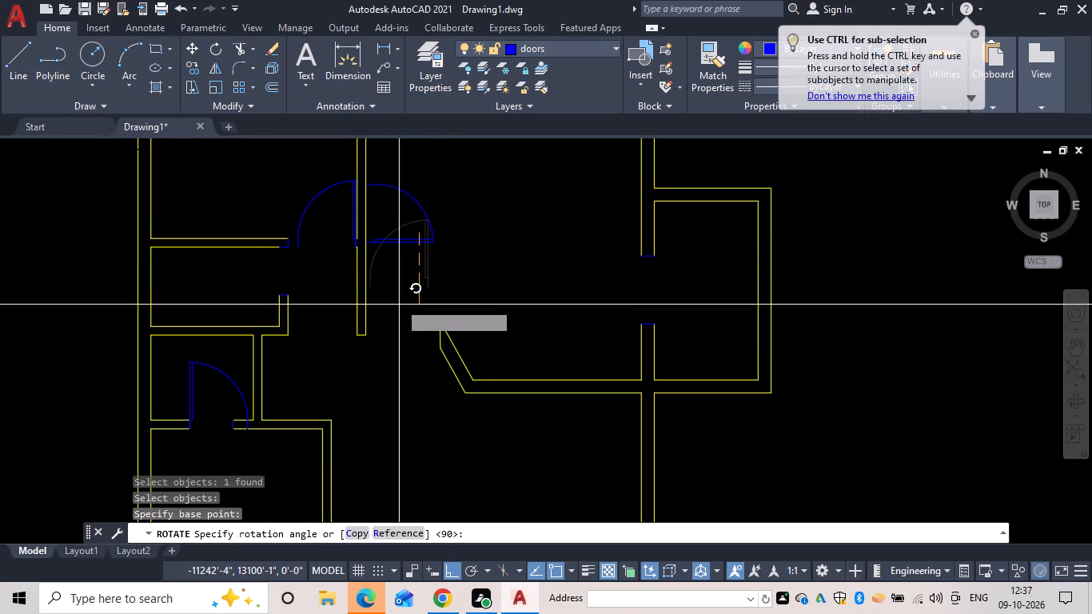
left_click(432, 182)
key("Escape")
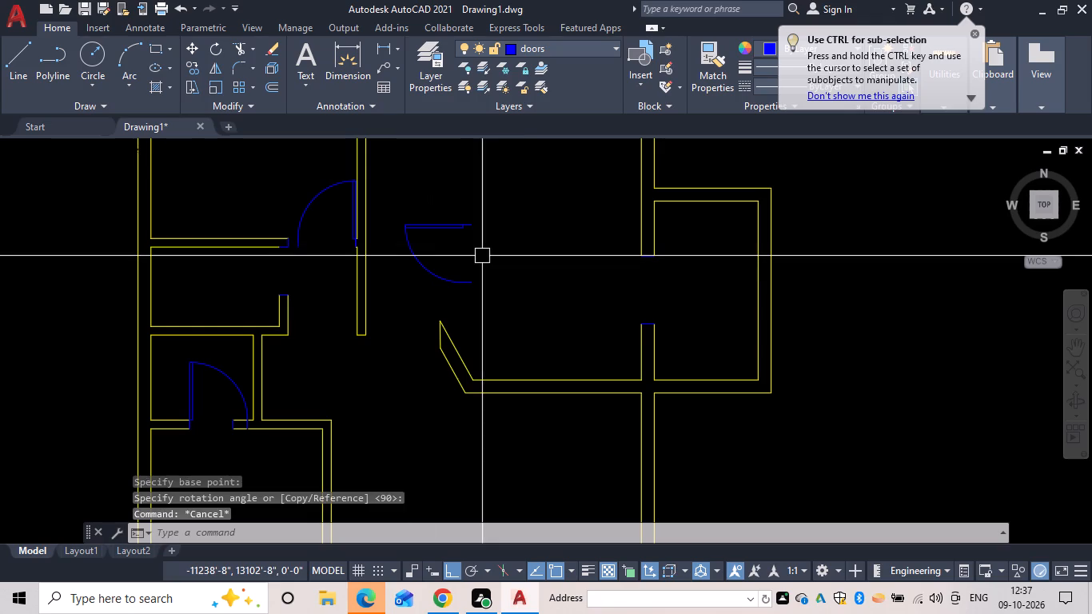
Move the rotated hall door horizontally to line up with the jamb edge of the small left-side room's opening.
type("m")
key("space")
left_click(462, 221)
key("space")
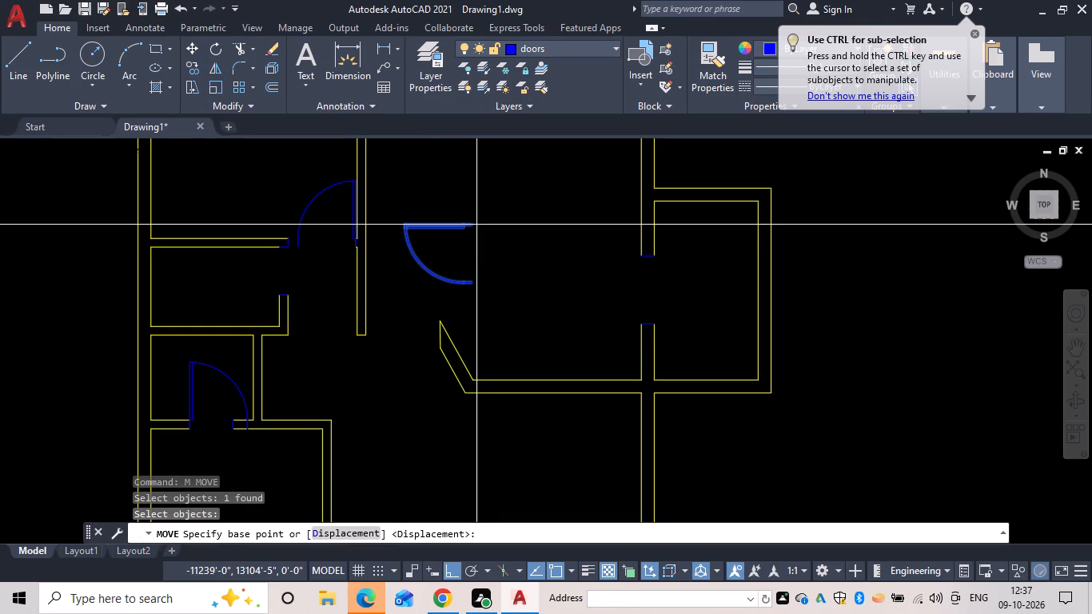
left_click(471, 224)
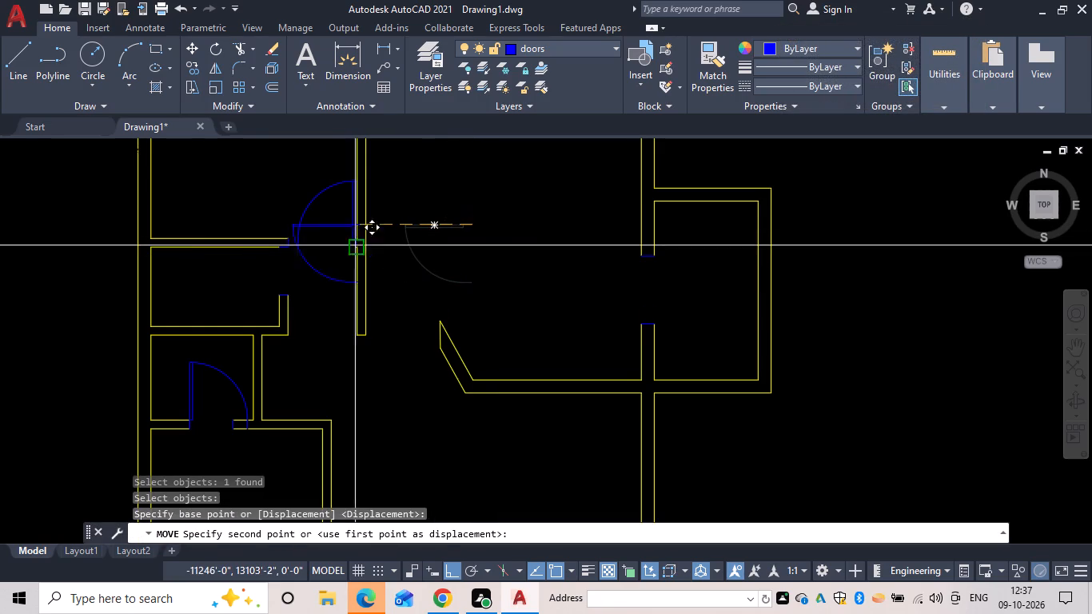
scroll(294, 251, "up", 4)
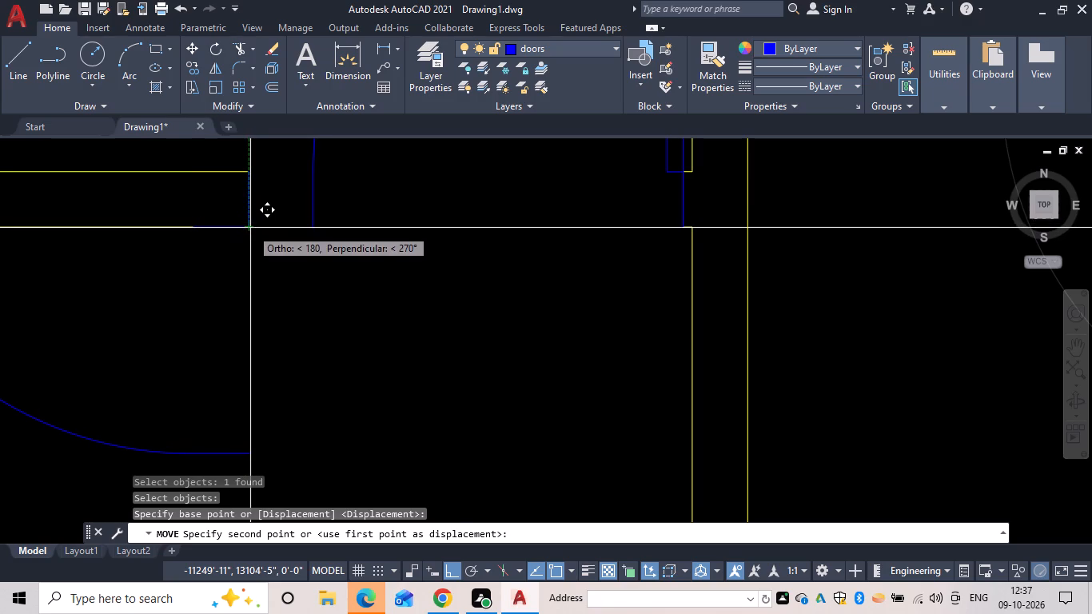
left_click(250, 228)
scroll(276, 231, "up", 1)
scroll(277, 234, "down", 4)
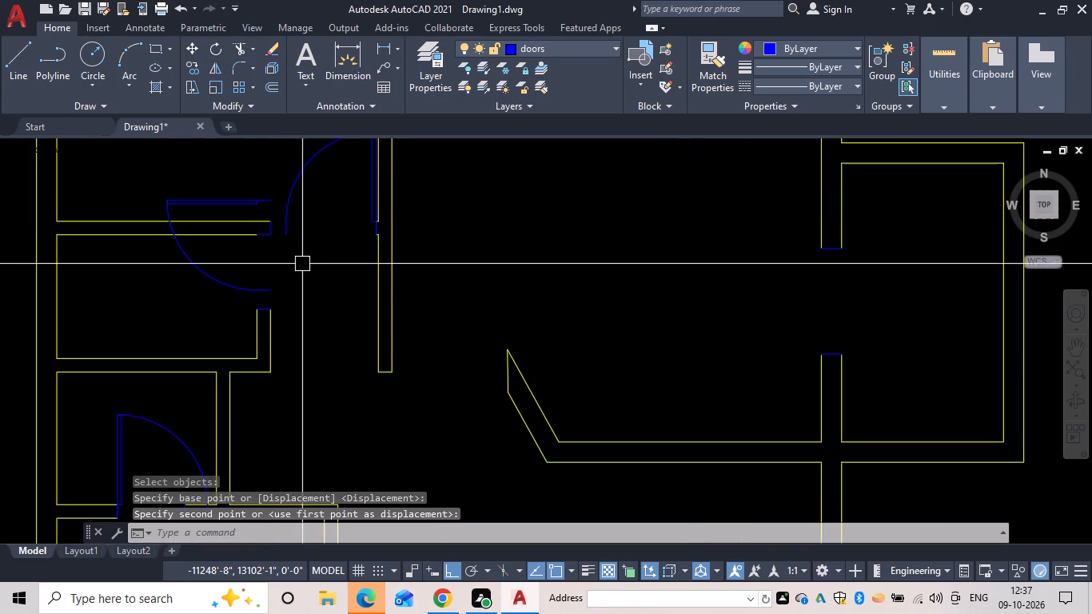
Move the same door straight down onto the lower corner of the small room's upper jamb.
key("Escape")
key("space")
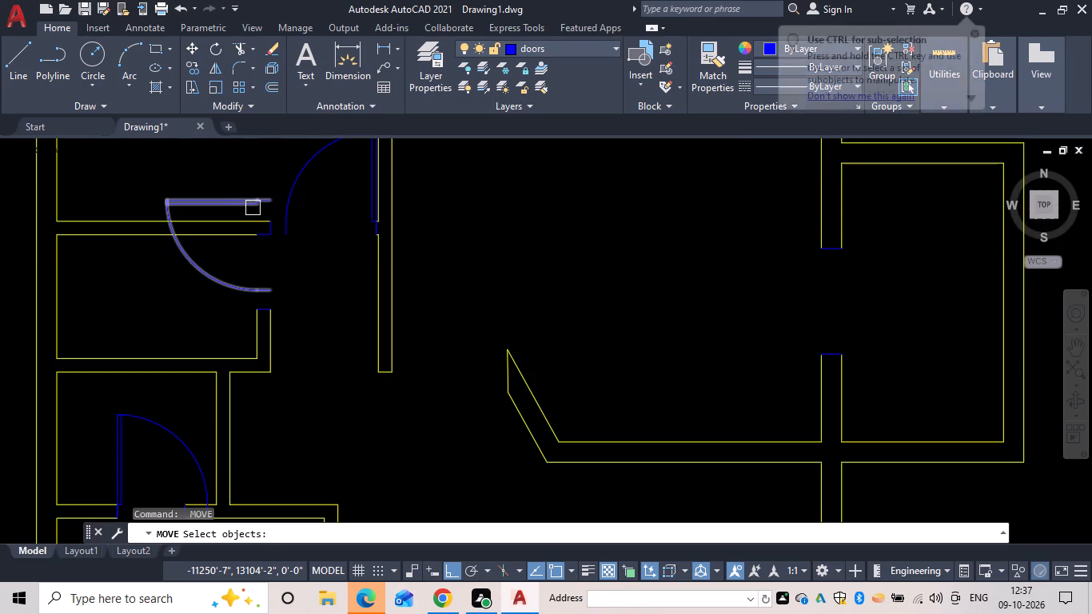
left_click(254, 205)
key("space")
scroll(271, 203, "up", 3)
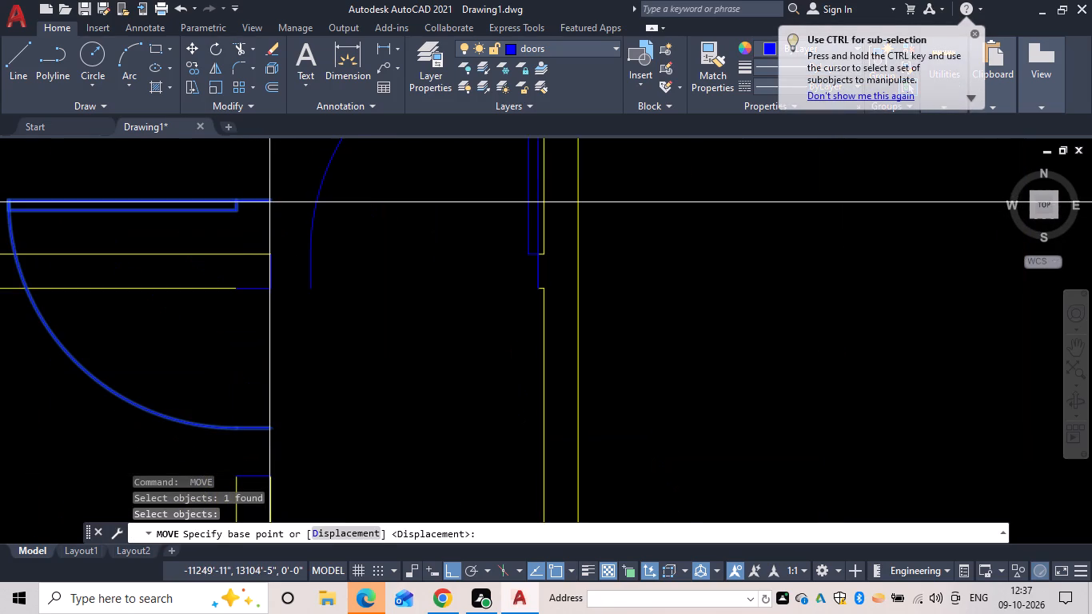
left_click(270, 200)
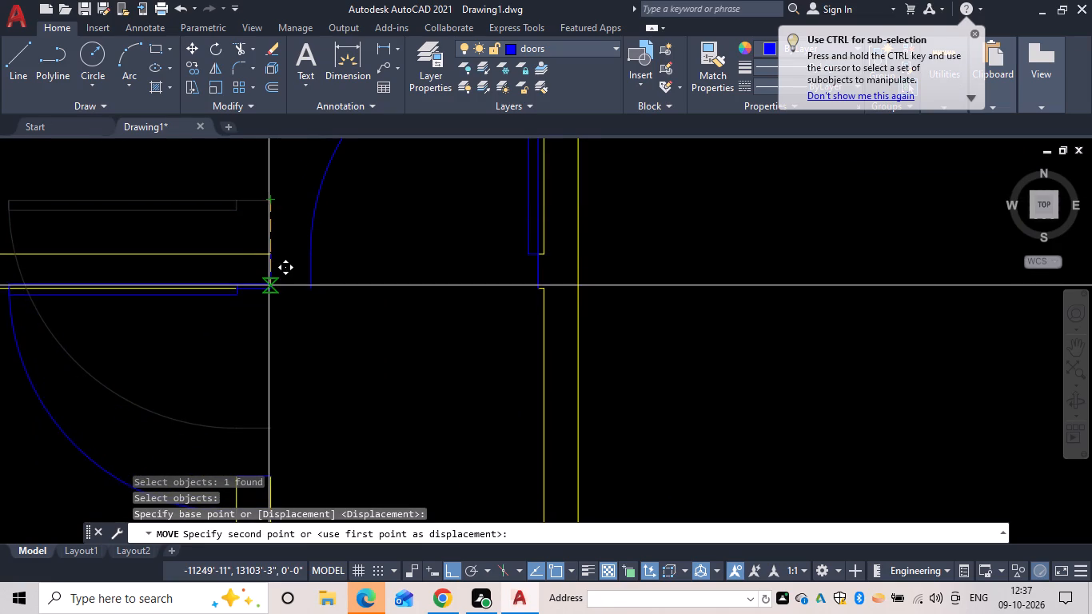
left_click(274, 289)
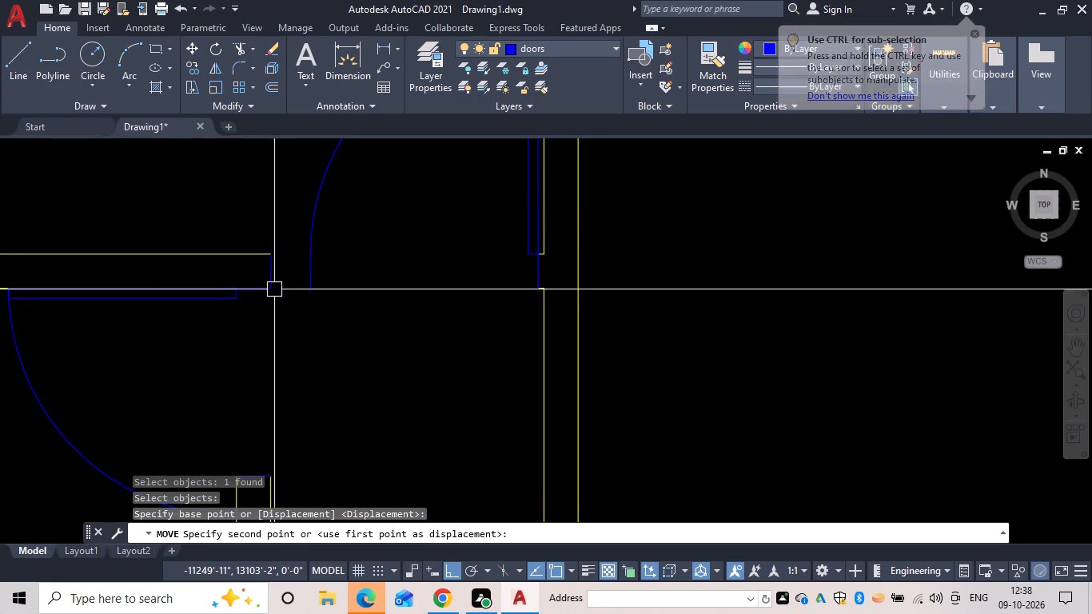
Flip the left door copy in the upper-left room vertically and horizontally so it swings downward with its leaf on the right.
scroll(298, 283, "down", 3)
middle_click(313, 304)
scroll(317, 305, "down", 2)
middle_click_drag(317, 305, 317, 305)
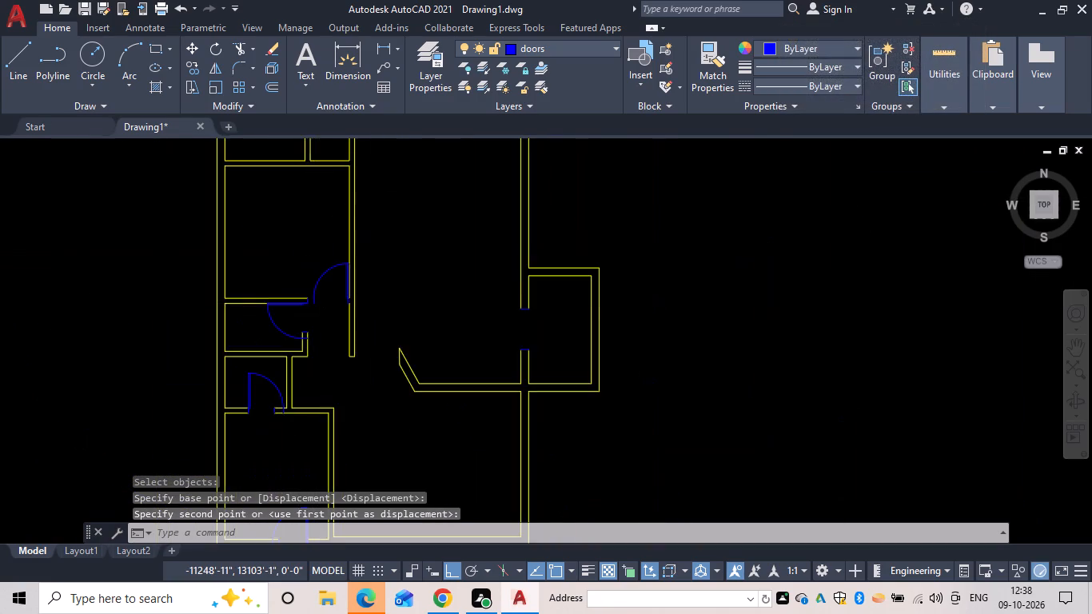
middle_click_drag(317, 305, 289, 382)
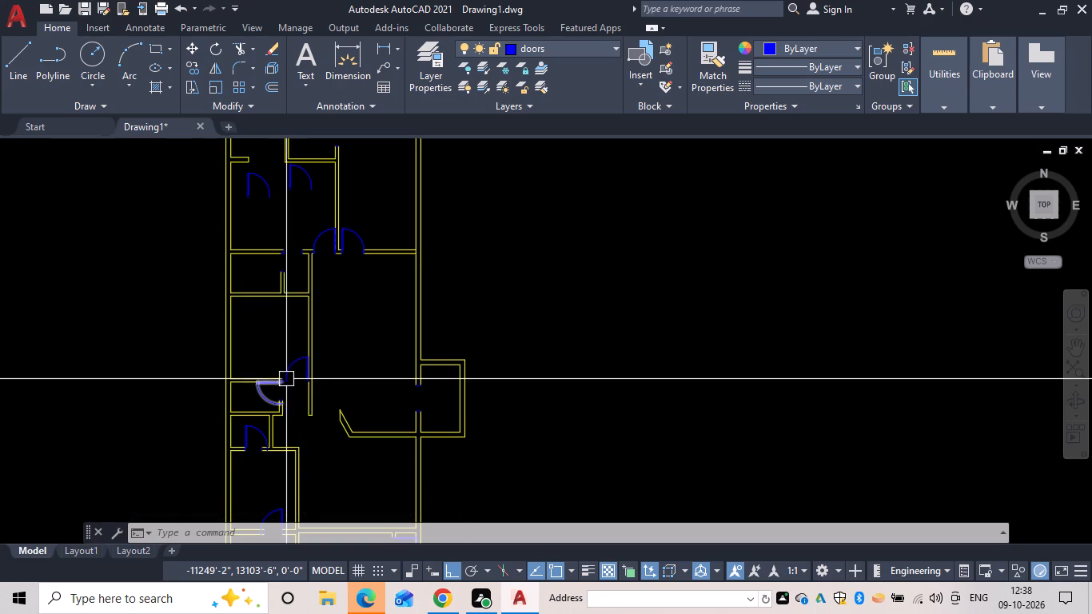
scroll(313, 325, "down", 1)
middle_click_drag(310, 325, 285, 357)
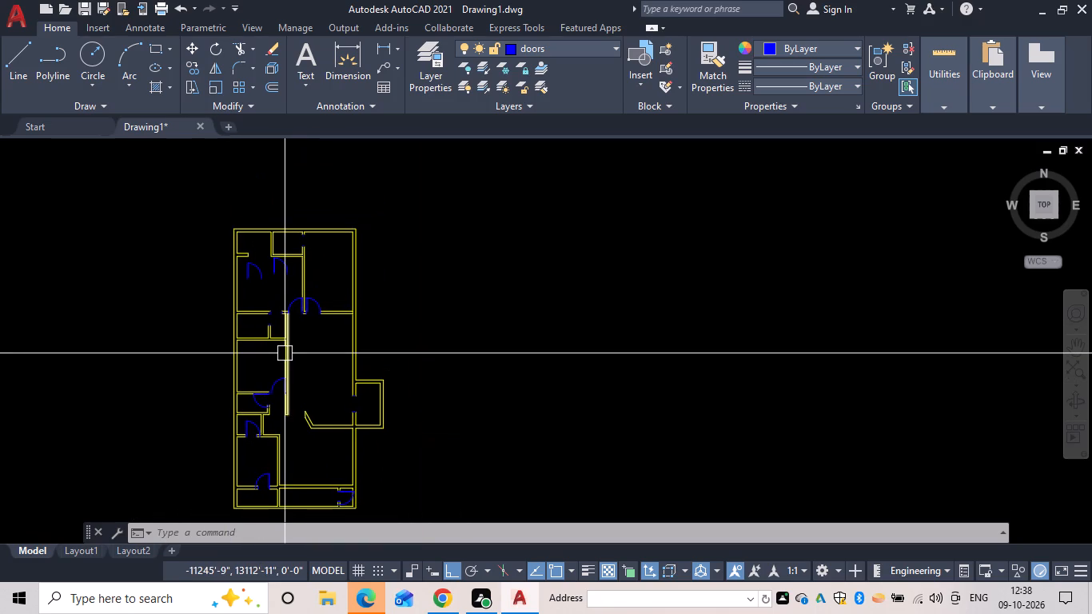
scroll(260, 273, "up", 2)
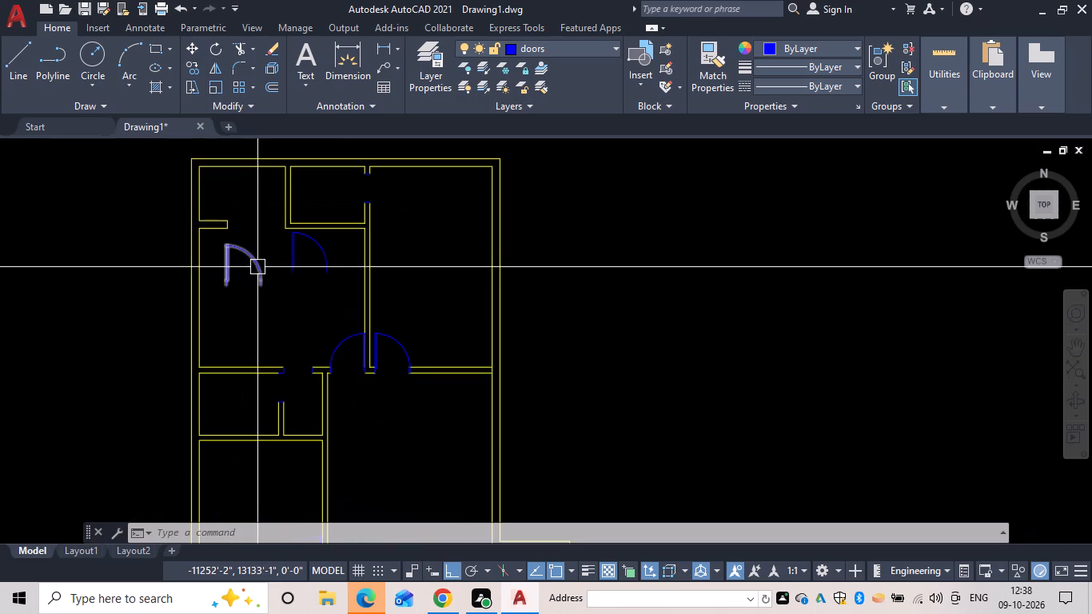
left_click(257, 266)
left_click(241, 285)
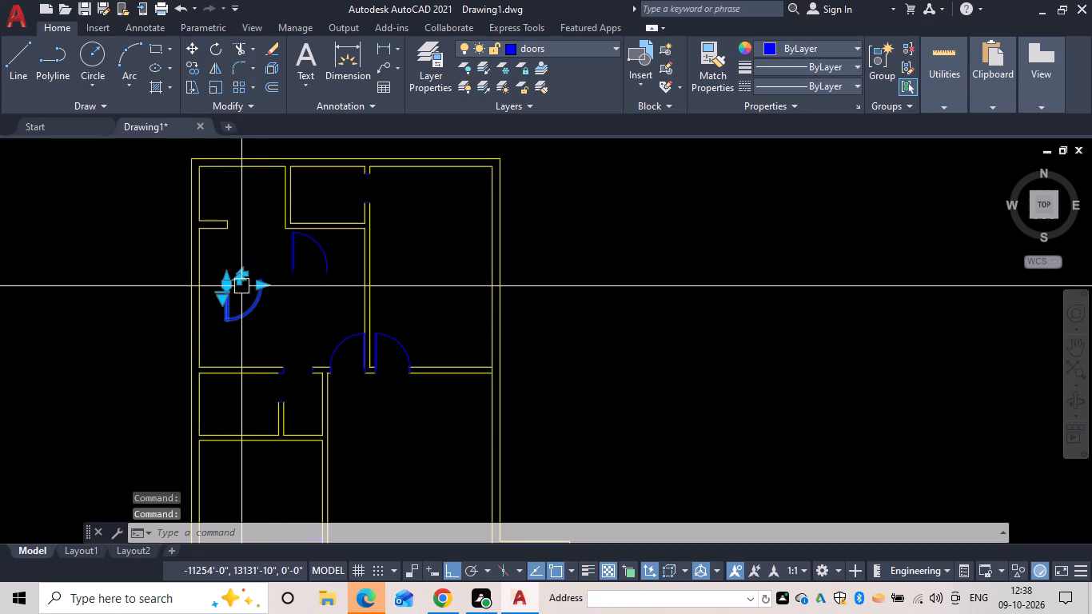
left_click(246, 271)
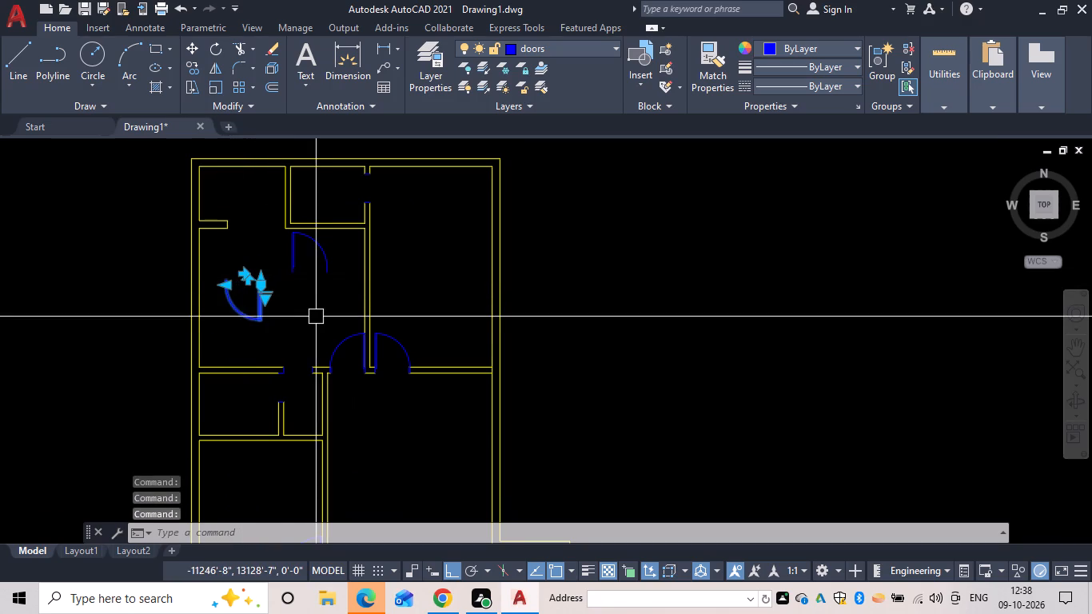
key("Escape")
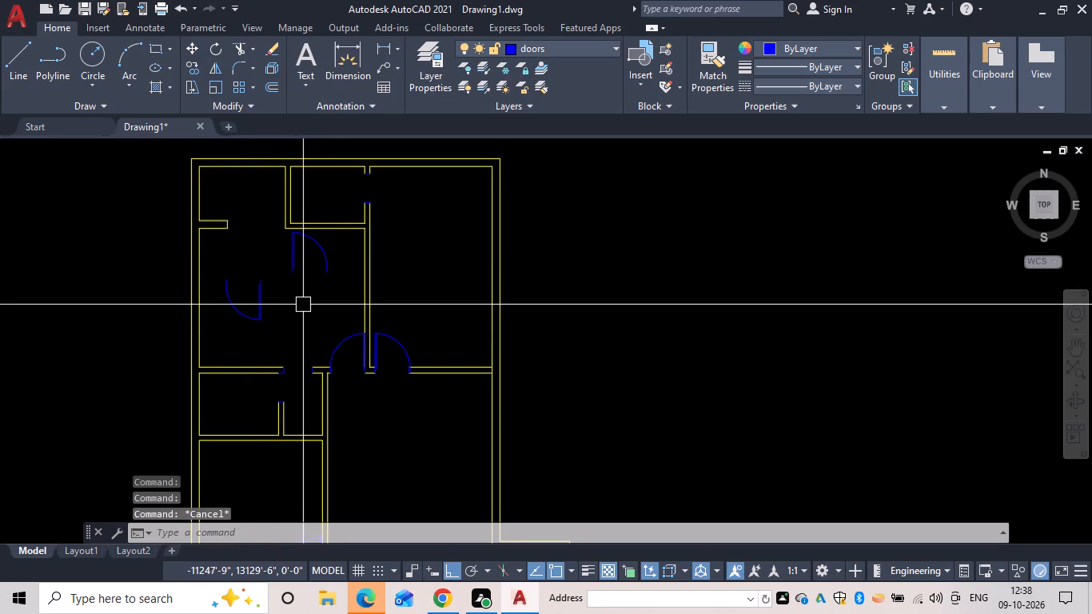
Move the downward-swinging door by its hinge-side end to the upper corner of the right jamb in the upper-left room's bottom opening.
key("m")
key("space")
left_click(253, 312)
scroll(268, 289, "up", 3)
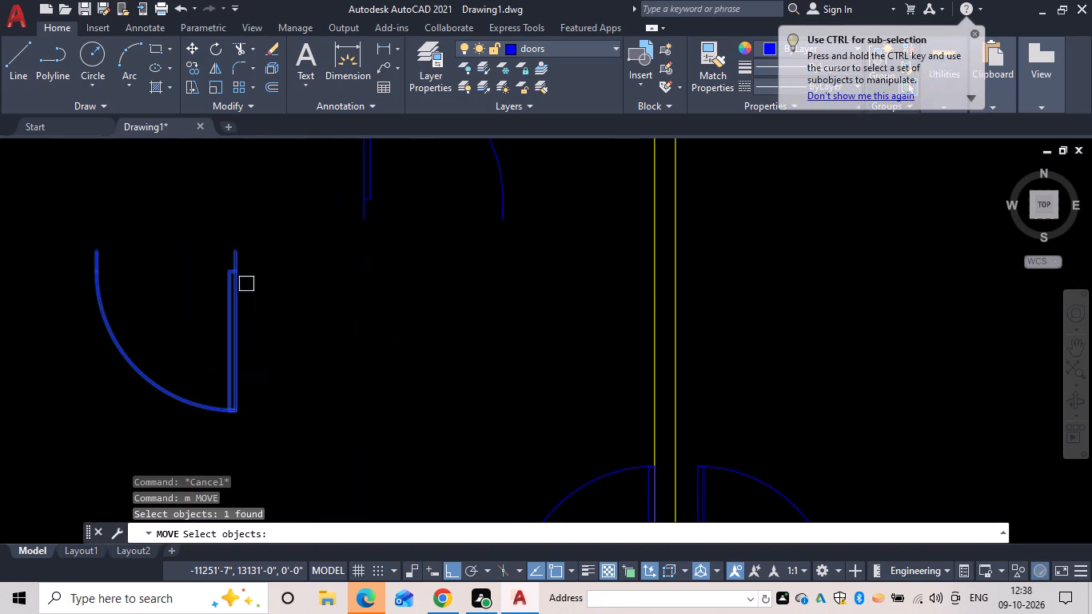
key("space")
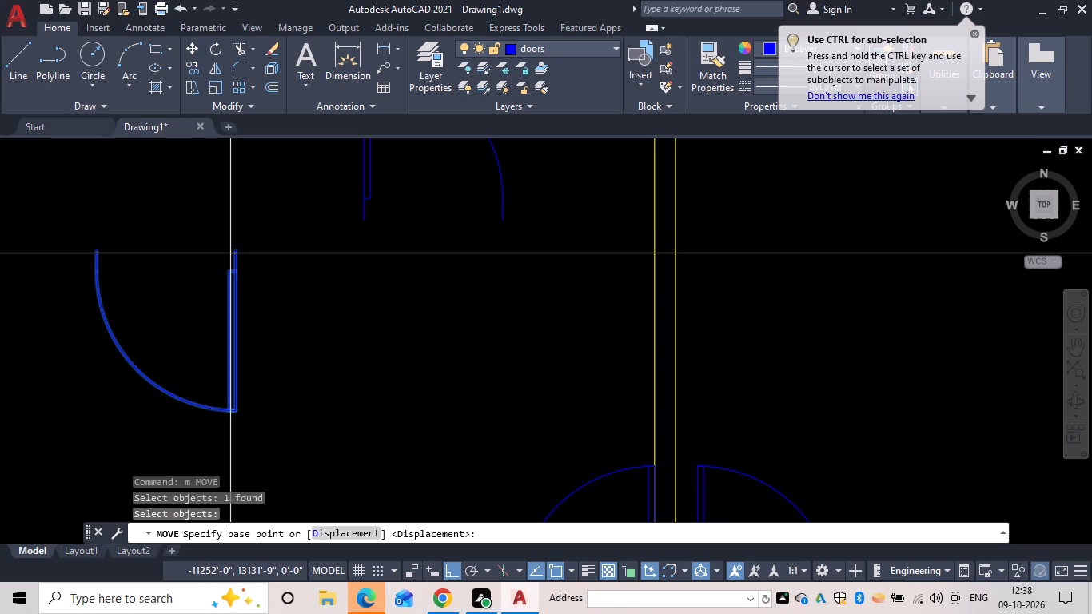
left_click(235, 252)
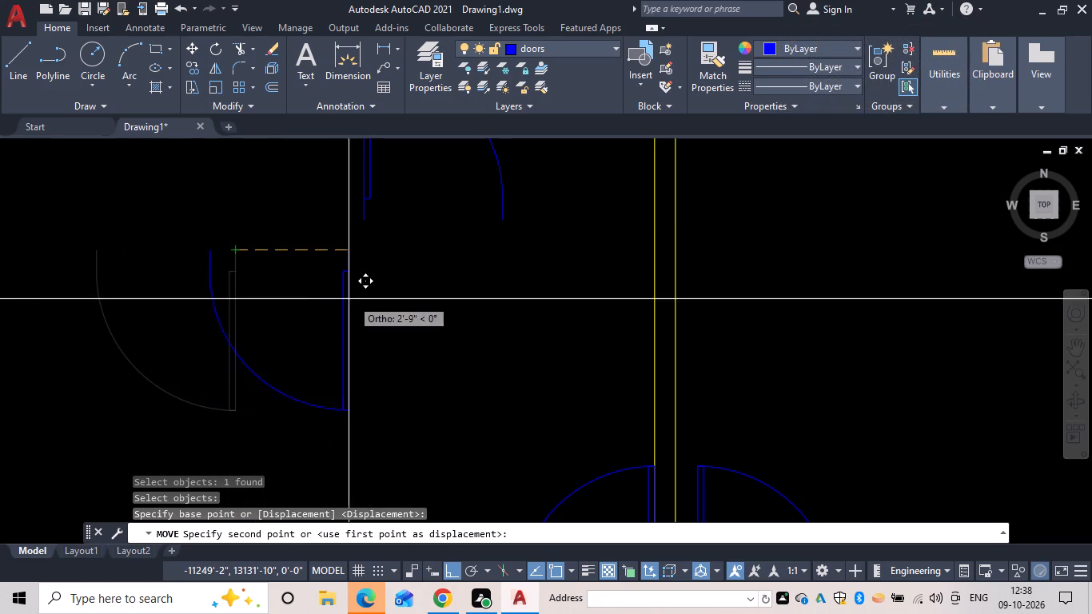
scroll(367, 291, "down", 1)
middle_click_drag(364, 289, 268, 261)
scroll(358, 288, "down", 1)
scroll(304, 375, "up", 2)
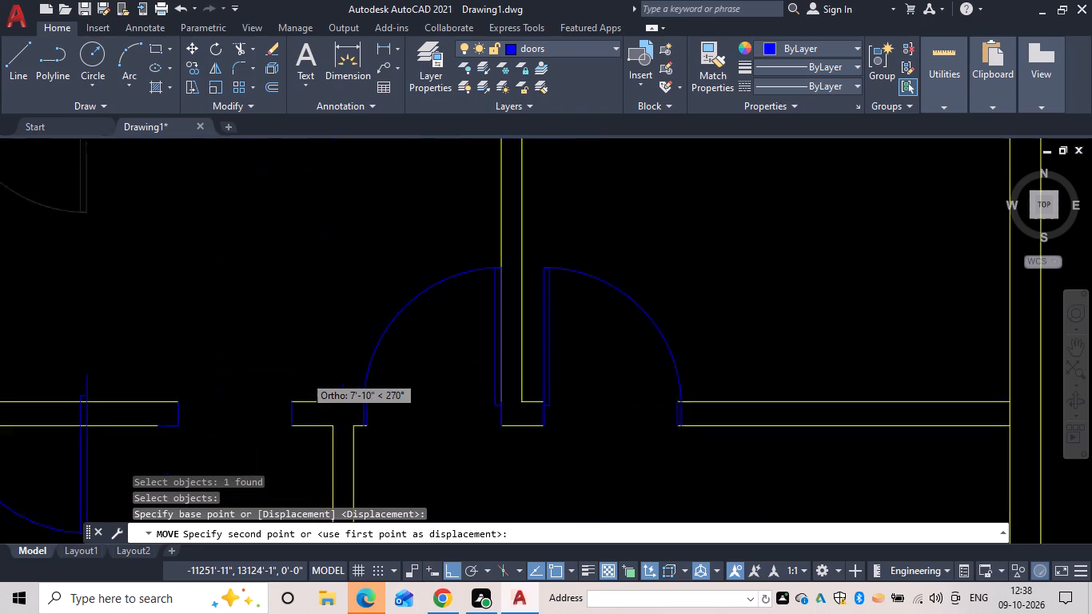
scroll(304, 375, "up", 1)
middle_click_drag(293, 385, 306, 269)
left_click(297, 306)
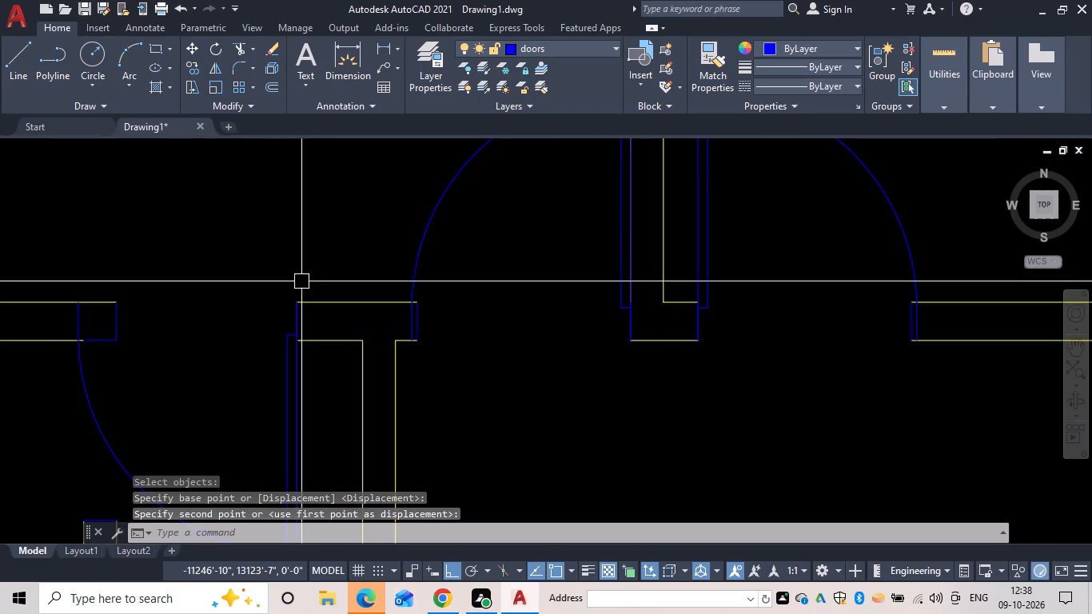
Copy that door about 26' straight down, placing it just above the top-right corner of the lower-left room.
type("co")
key("space")
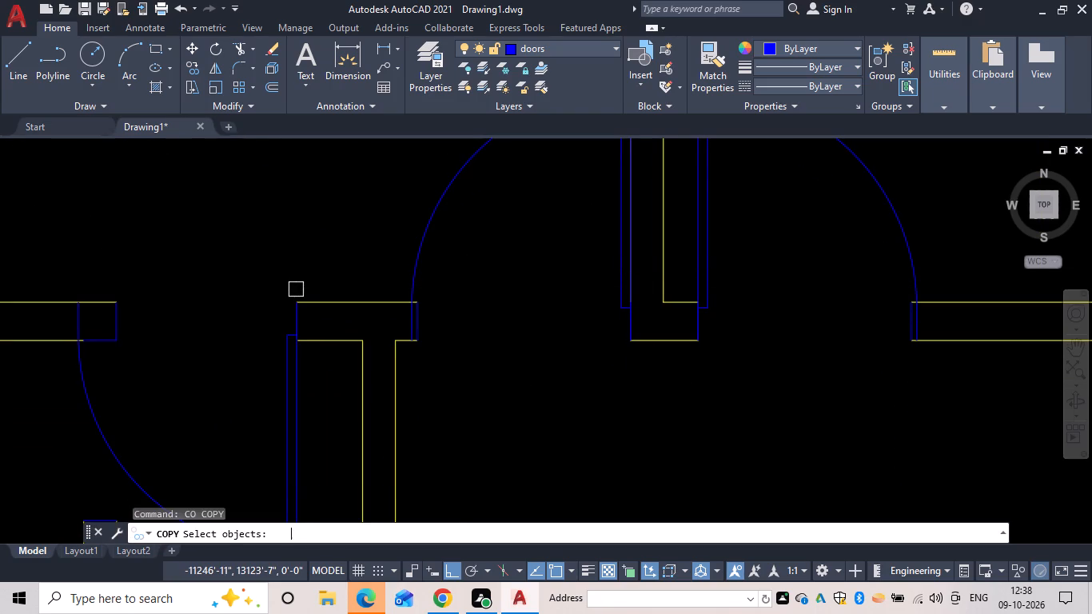
left_click(291, 359)
key("space")
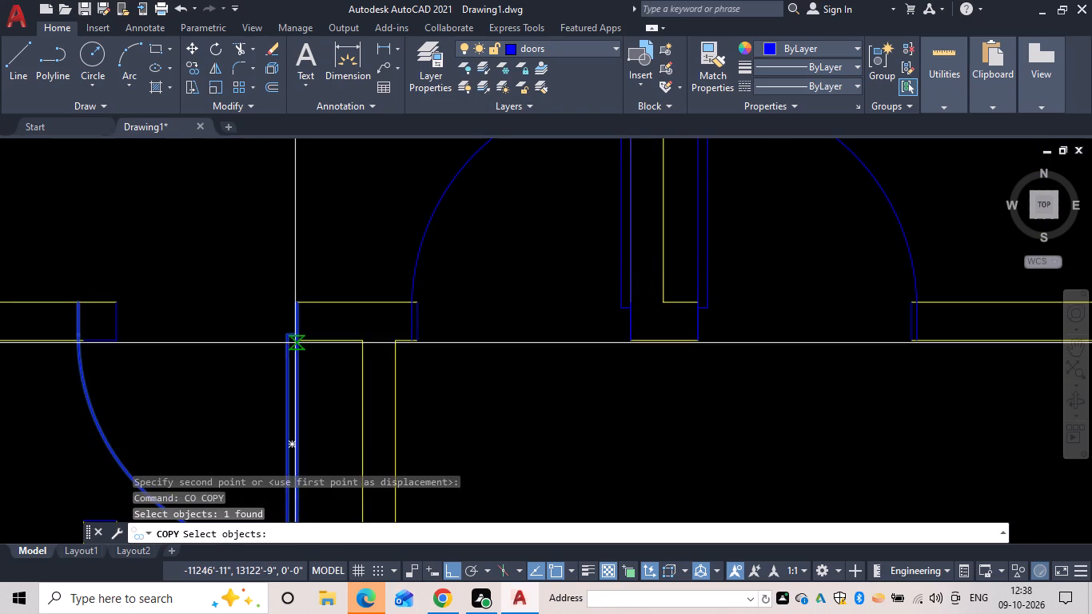
left_click(297, 300)
scroll(297, 304, "down", 2)
middle_click_drag(297, 304, 296, 304)
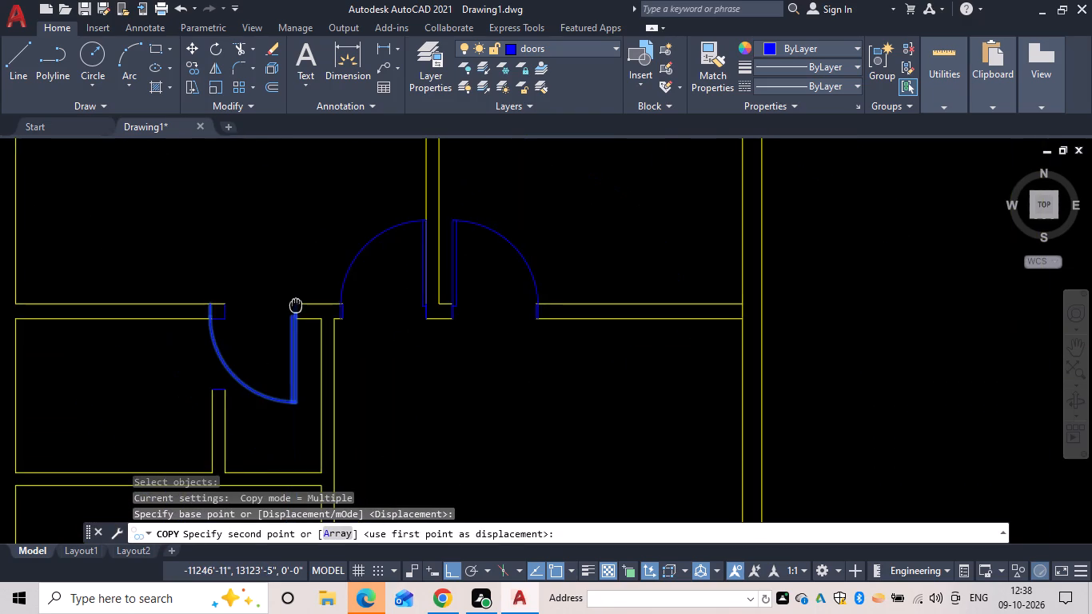
middle_click_drag(296, 304, 295, 186)
middle_click_drag(307, 322, 339, 133)
scroll(363, 290, "down", 1)
middle_click_drag(360, 278, 358, 130)
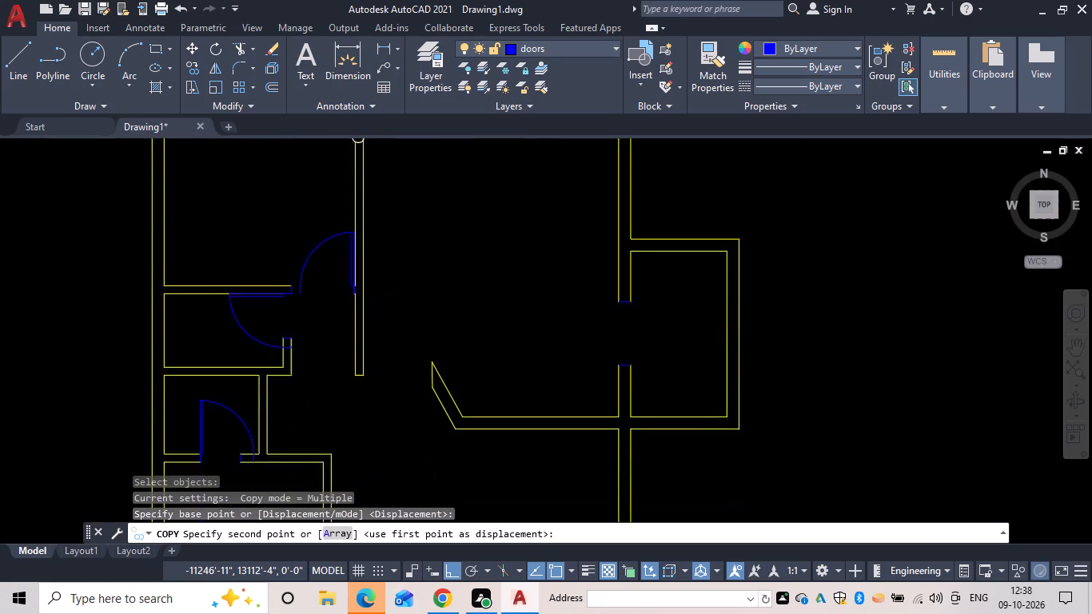
middle_click_drag(358, 130, 357, 126)
scroll(356, 297, "down", 1)
middle_click_drag(356, 298, 355, 170)
middle_click_drag(355, 169, 375, 290)
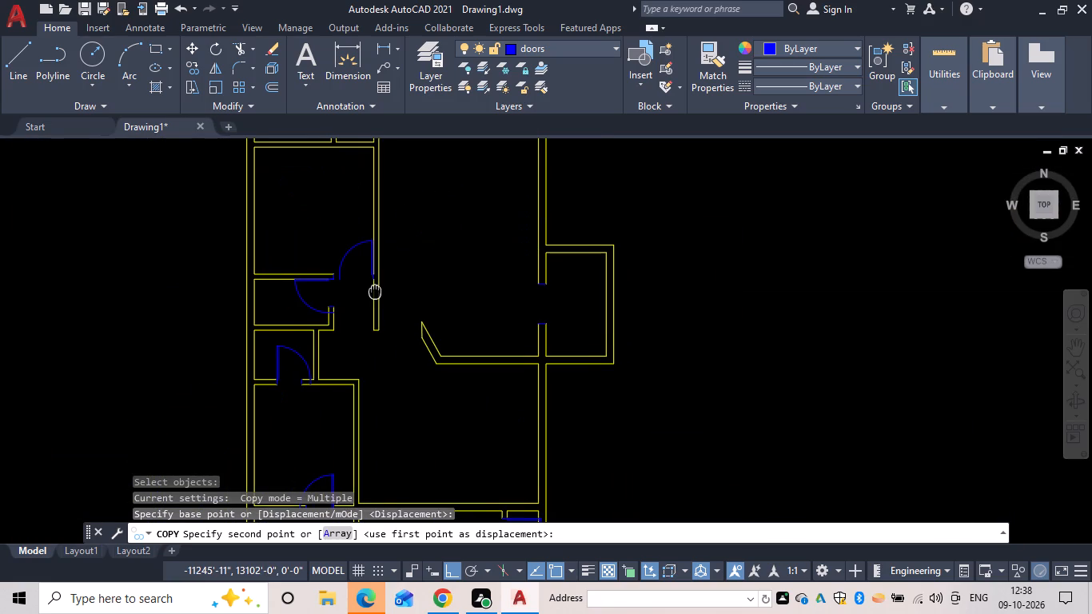
middle_click_drag(375, 290, 376, 290)
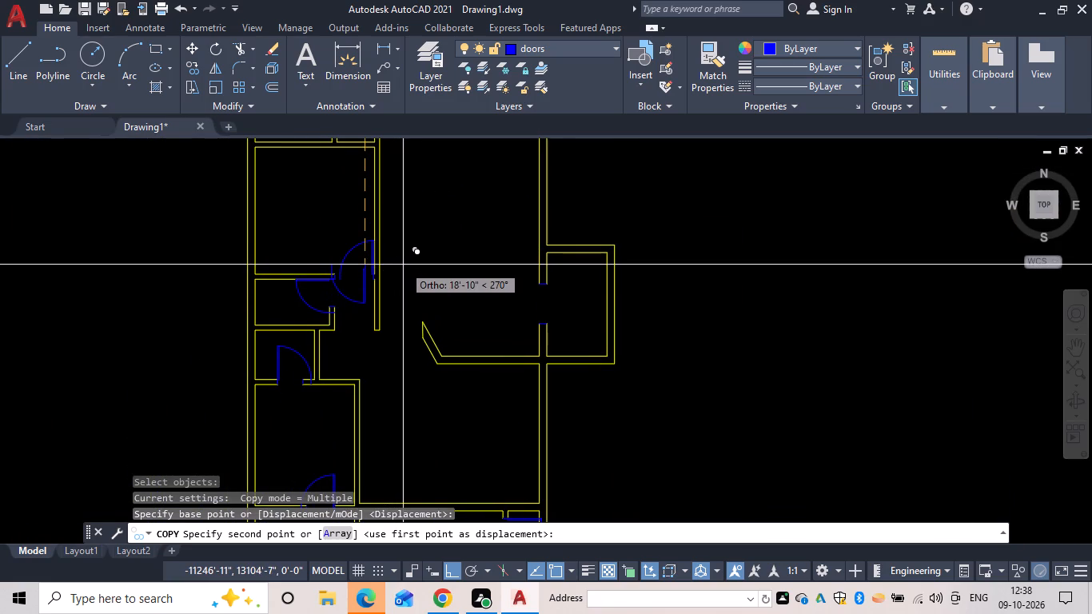
left_click(359, 341)
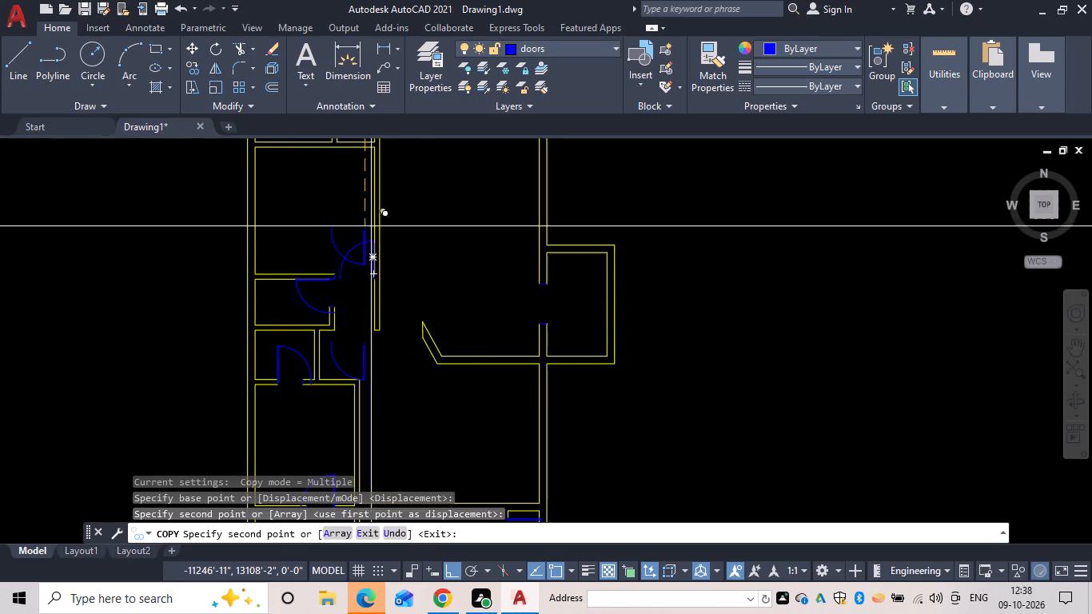
key("Escape")
Draw a vertical jamb line across the lower-left room's top wall at its inner right corner.
key("l")
key("space")
scroll(323, 407, "up", 2)
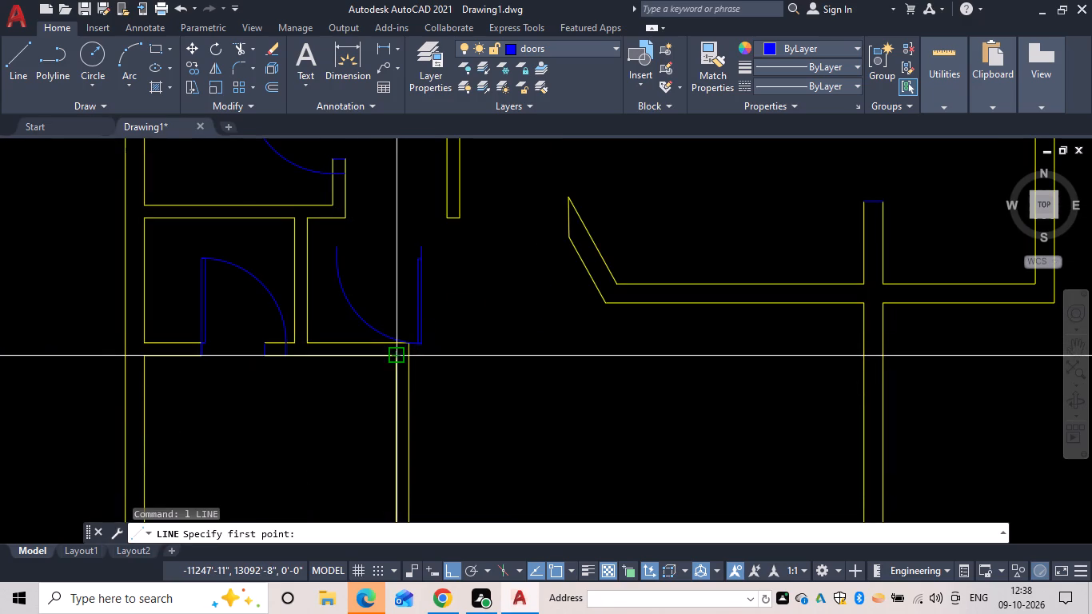
left_click(395, 355)
scroll(398, 345, "up", 4)
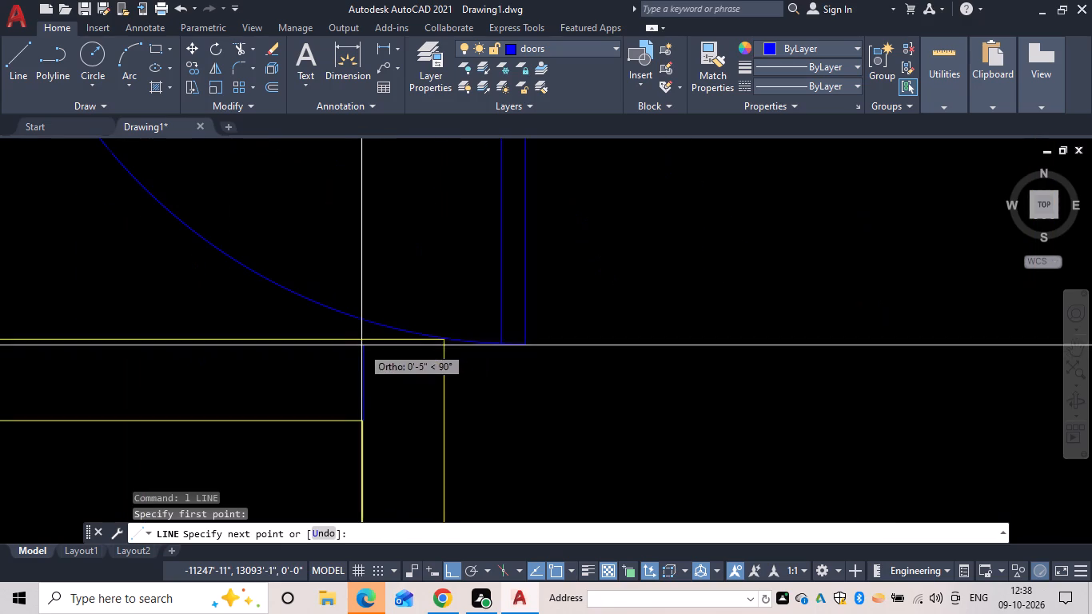
left_click(364, 336)
key("Escape")
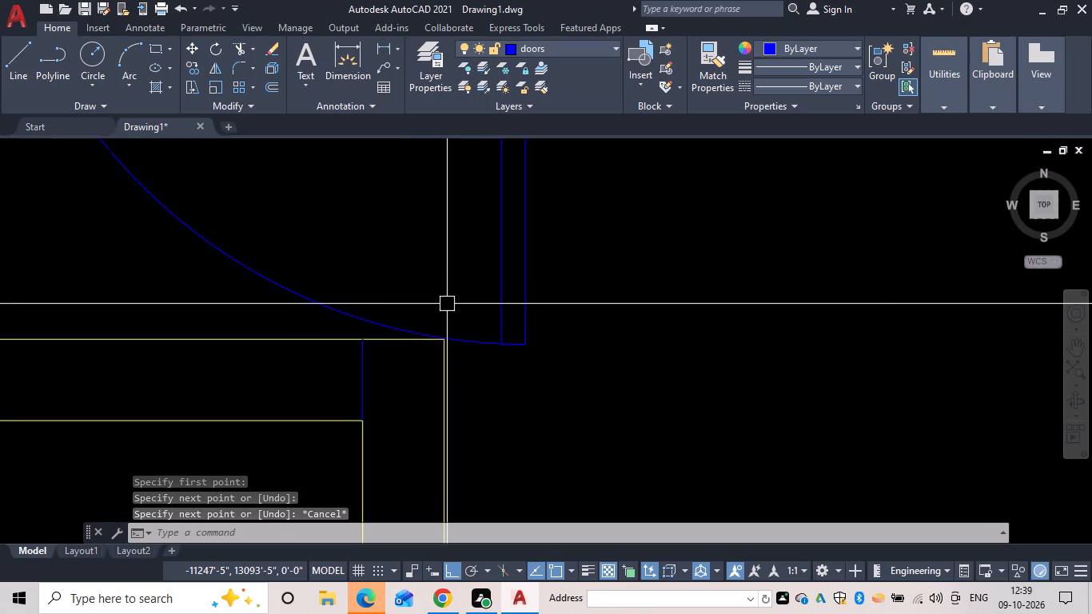
Offset the new jamb line 3' to the left along the lower-left room's top wall.
type("of 3;")
key("BackSpace")
type("'")
key("space")
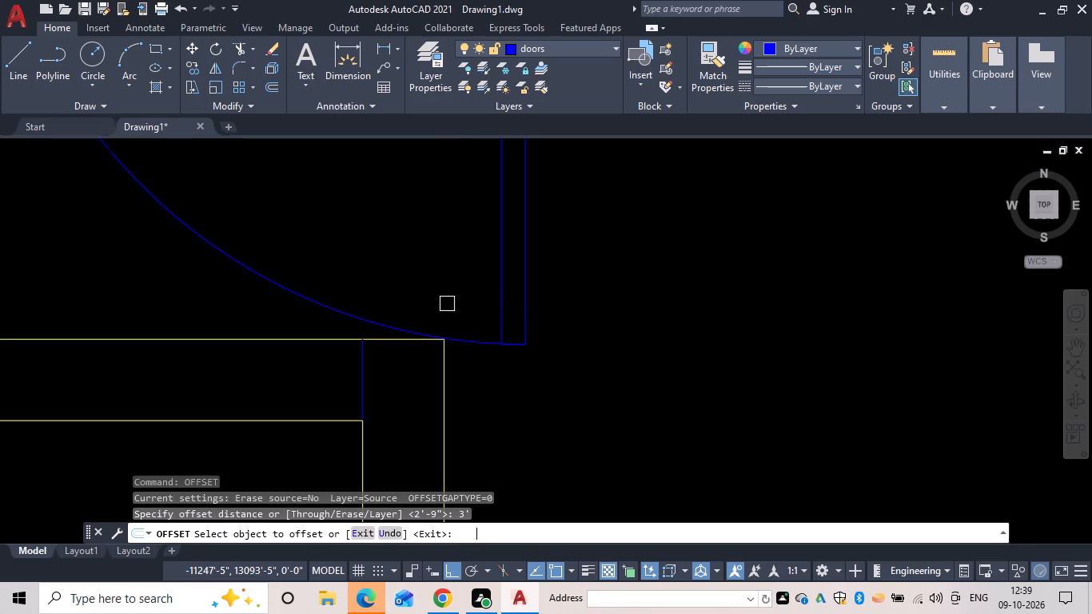
left_click_drag(361, 365, 290, 370)
left_click(94, 372)
scroll(94, 372, "down", 2)
middle_click_drag(95, 372, 146, 315)
key("Escape")
Trim both top-wall lines between the two jambs to open the lower-left room's doorway.
type("tr")
key("space")
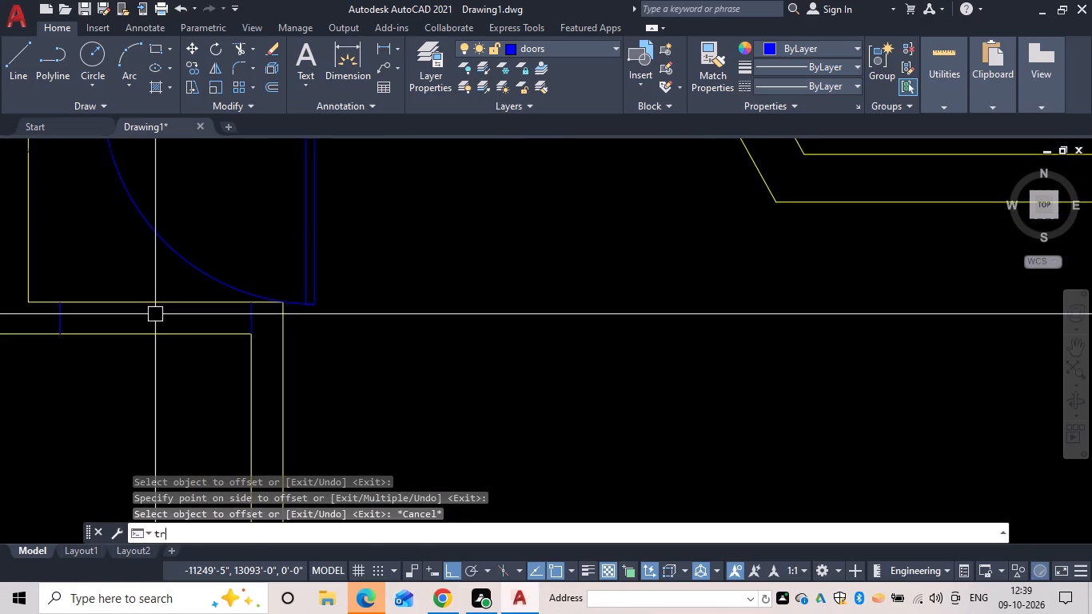
left_click_drag(153, 369, 157, 299)
key("Escape")
Move the door copy by its hinge-side end onto the upper corner of the new doorway's right jamb.
scroll(287, 307, "down", 2)
middle_click_drag(287, 307, 249, 353)
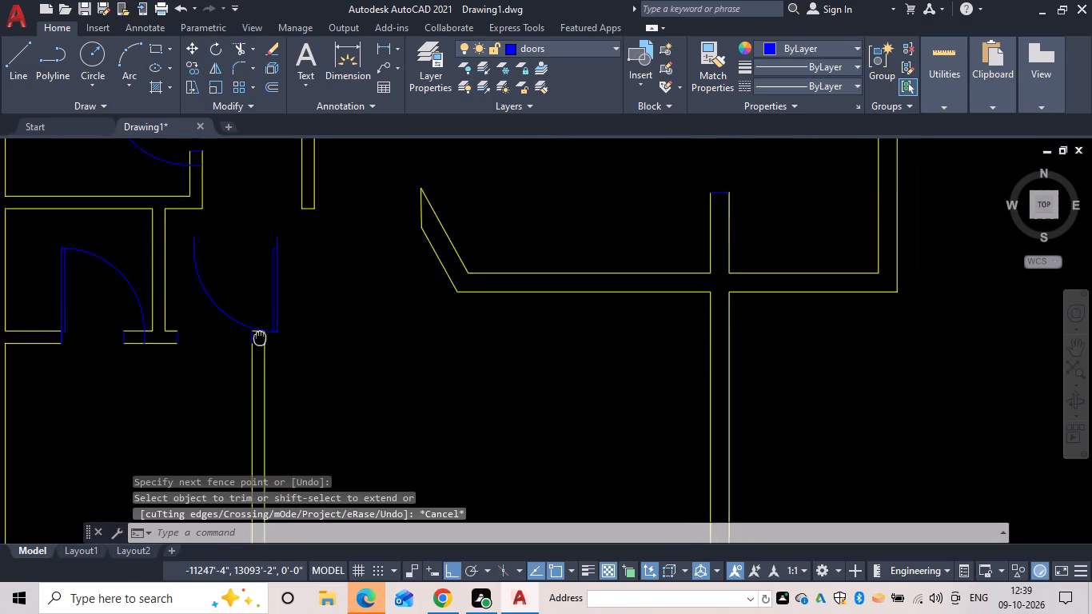
middle_click_drag(249, 353, 225, 388)
key("m")
key("space")
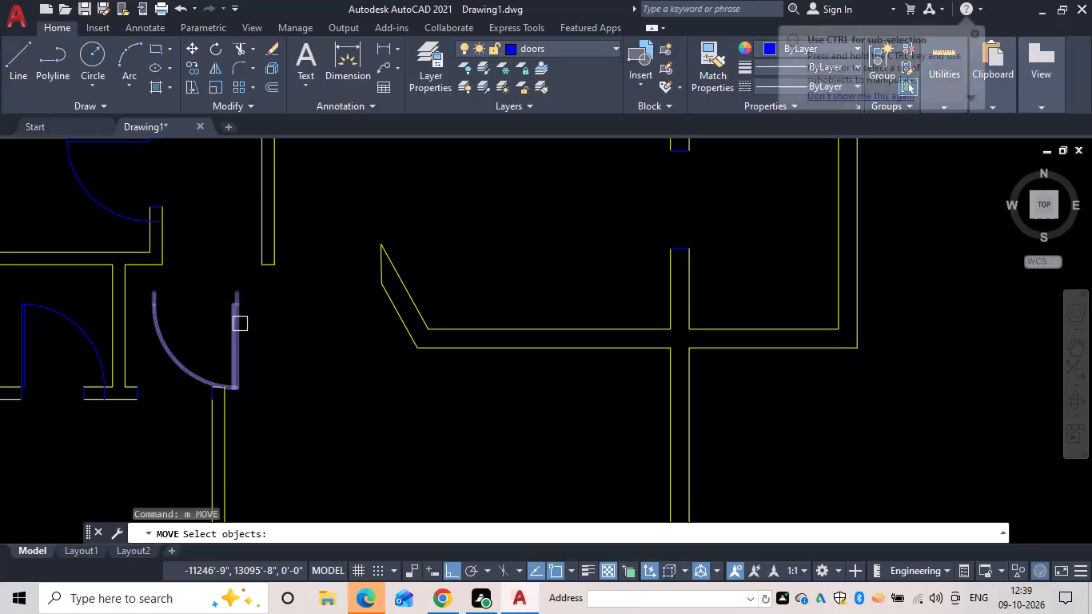
left_click(240, 324)
key("space")
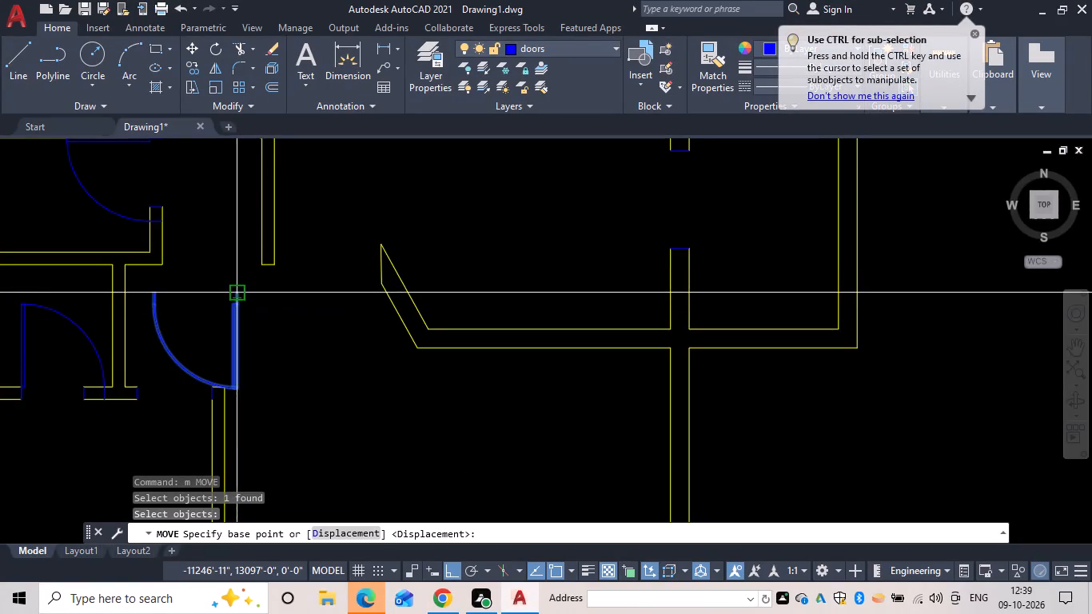
scroll(237, 295, "up", 4)
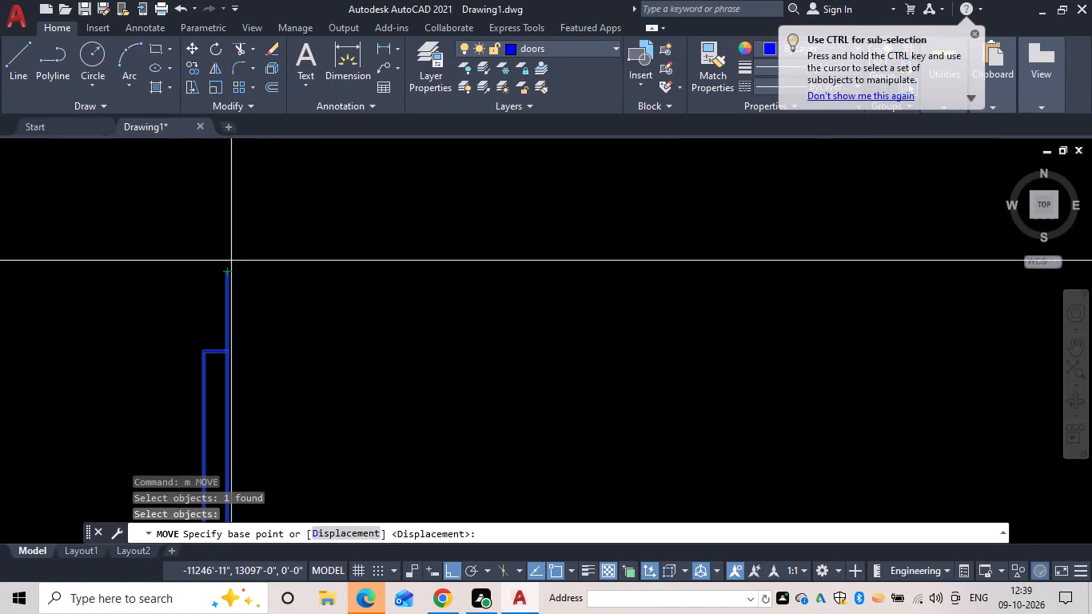
left_click(226, 270)
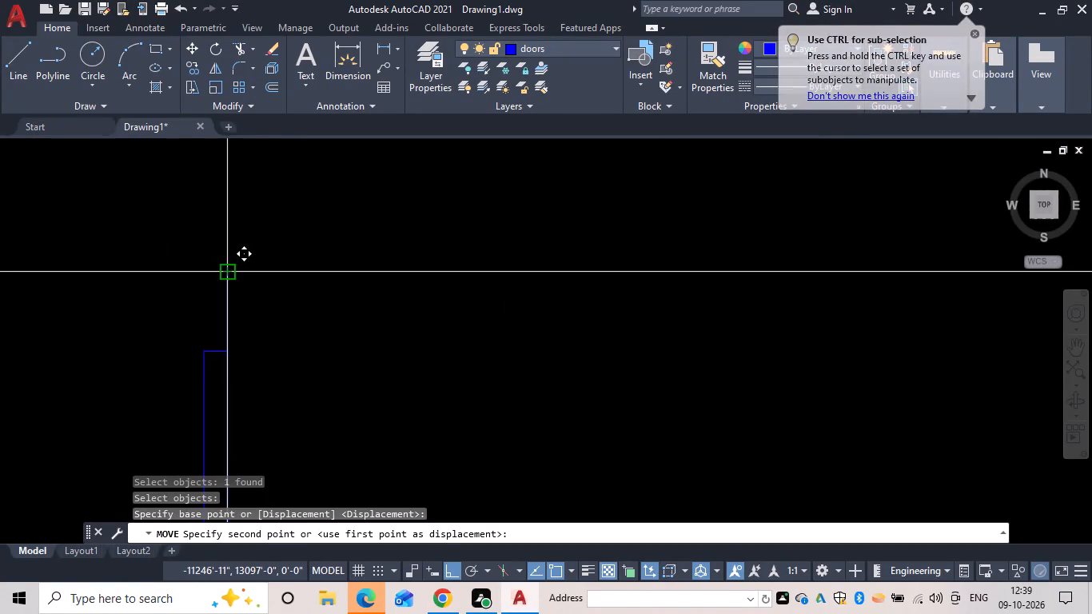
scroll(228, 283, "down", 4)
middle_click_drag(229, 285, 236, 239)
scroll(204, 334, "up", 4)
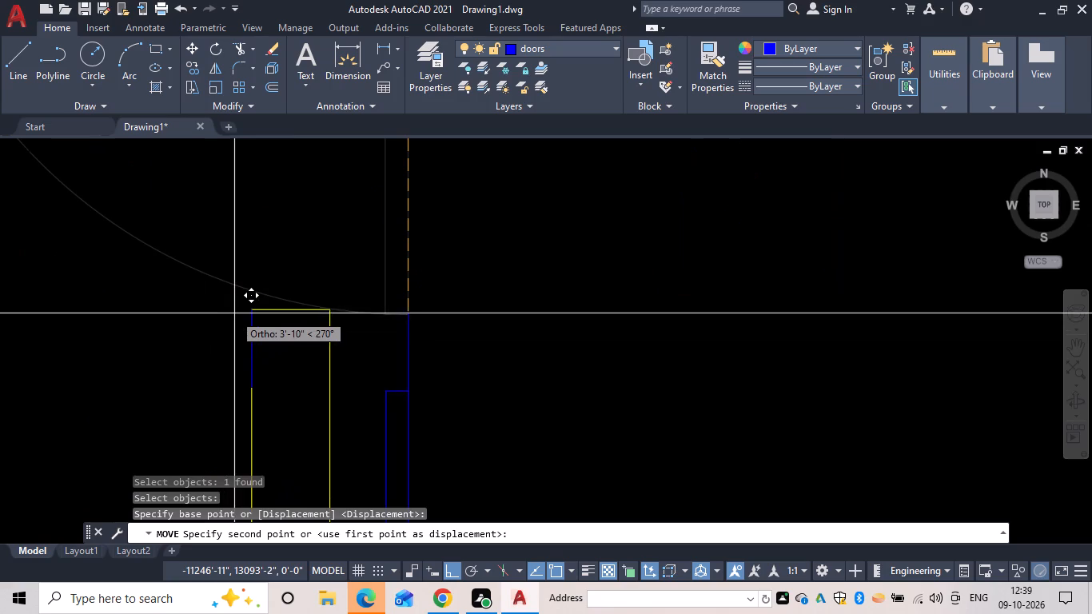
left_click(253, 310)
Look over the plan's door openings from the lower rooms up to the upper-left room.
scroll(306, 296, "down", 5)
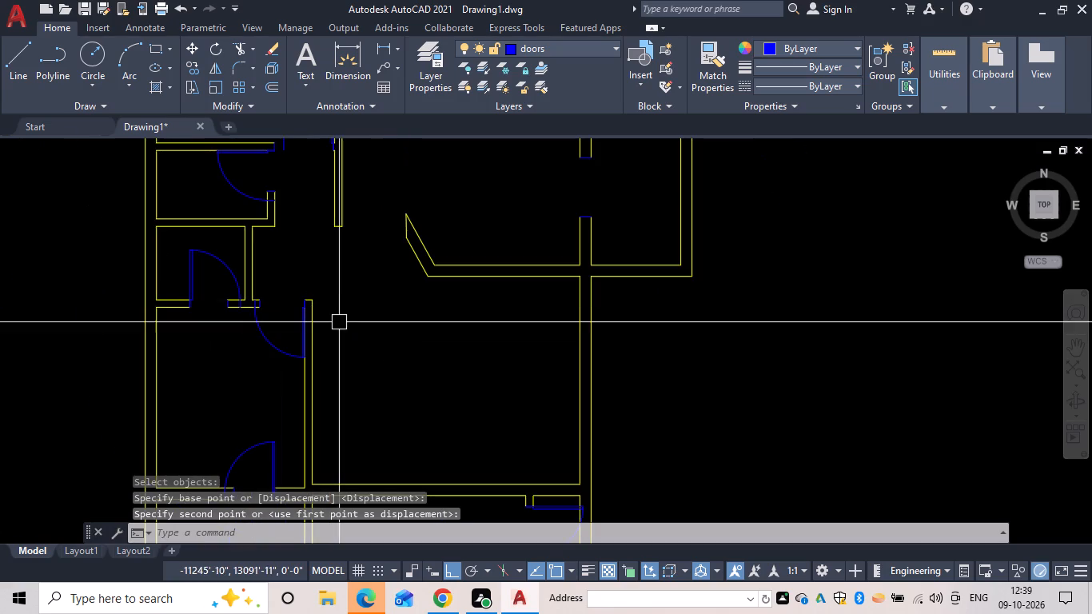
scroll(251, 357, "down", 2)
middle_click_drag(251, 357, 253, 347)
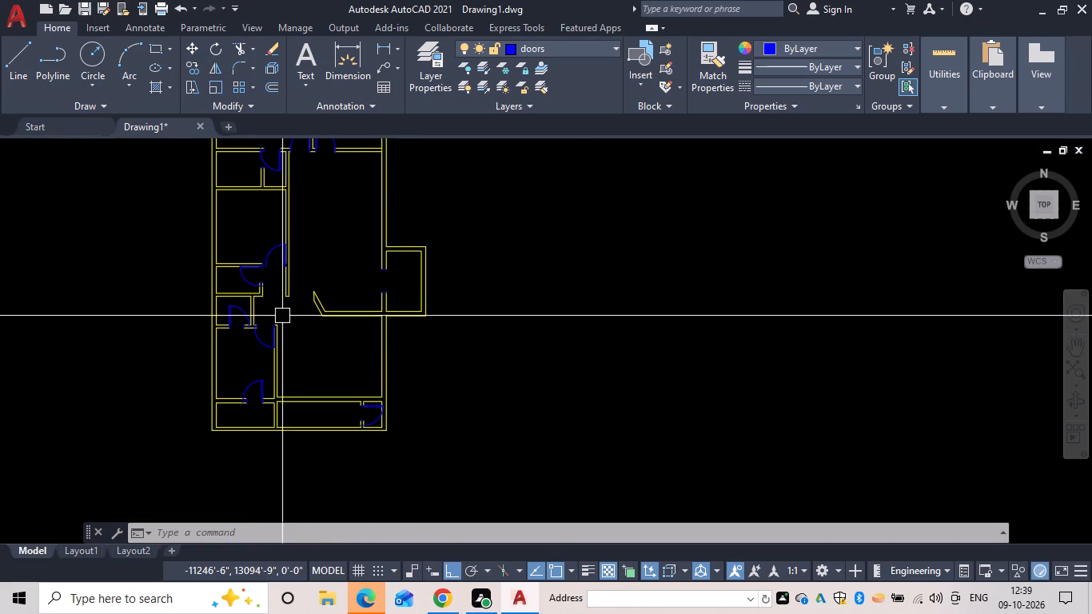
middle_click_drag(295, 307, 271, 407)
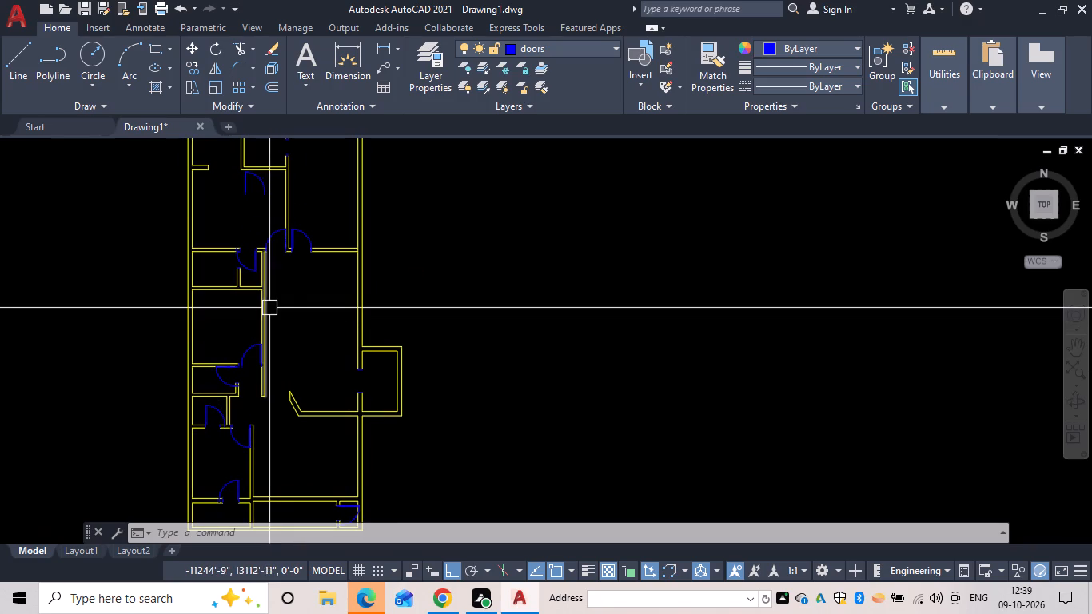
scroll(247, 245, "up", 2)
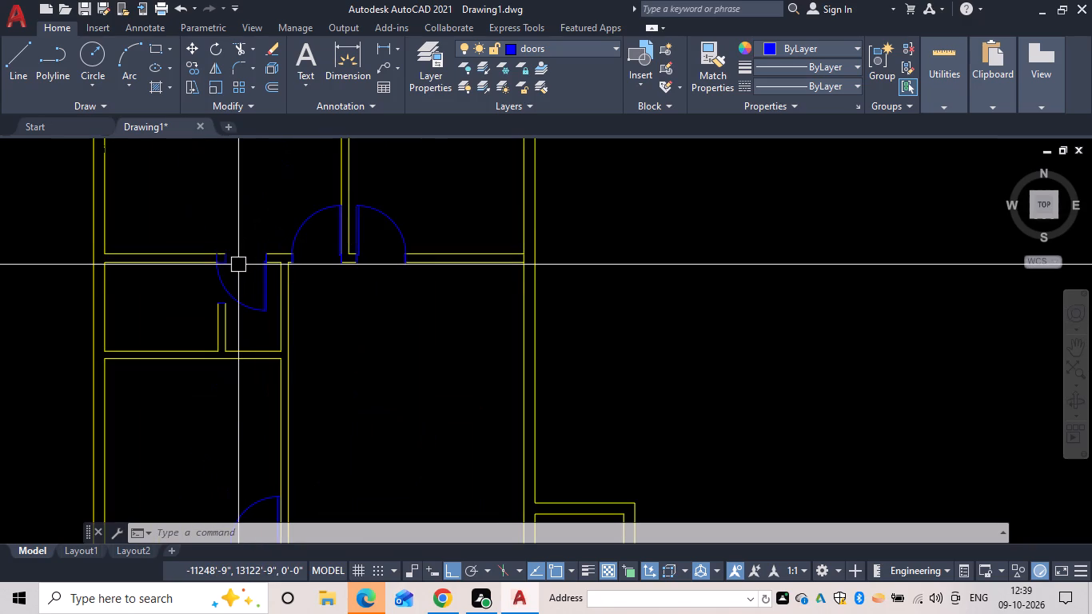
scroll(247, 293, "down", 1)
middle_click_drag(243, 299, 160, 311)
middle_click_drag(213, 377, 203, 368)
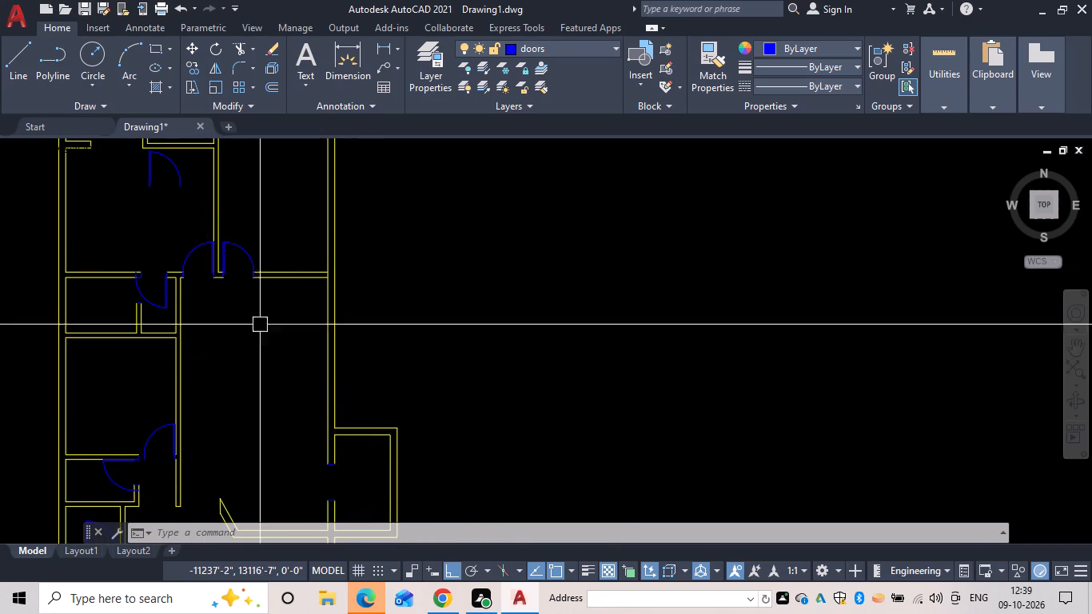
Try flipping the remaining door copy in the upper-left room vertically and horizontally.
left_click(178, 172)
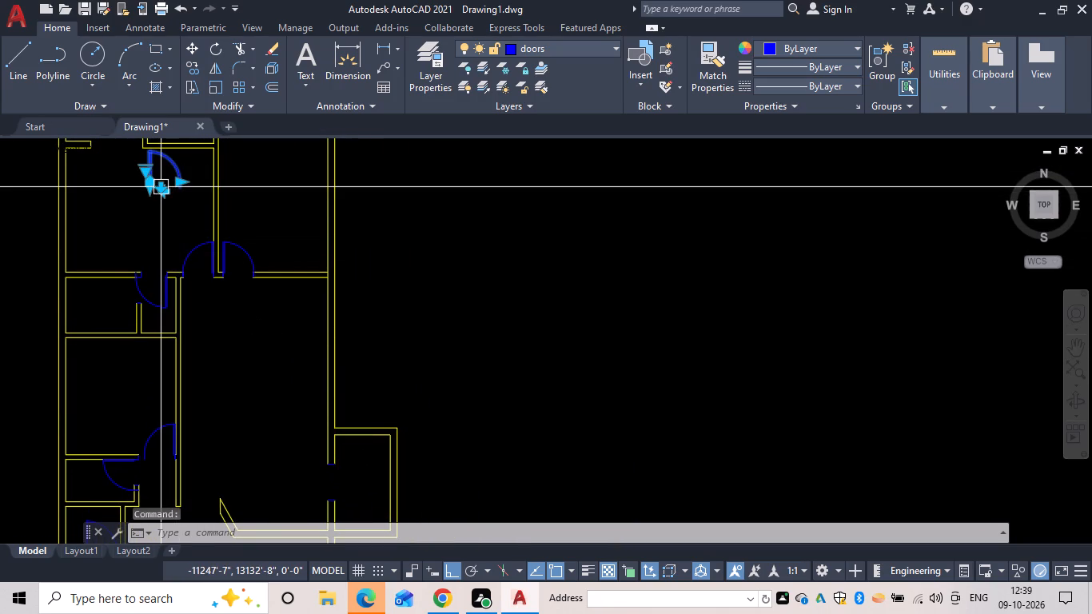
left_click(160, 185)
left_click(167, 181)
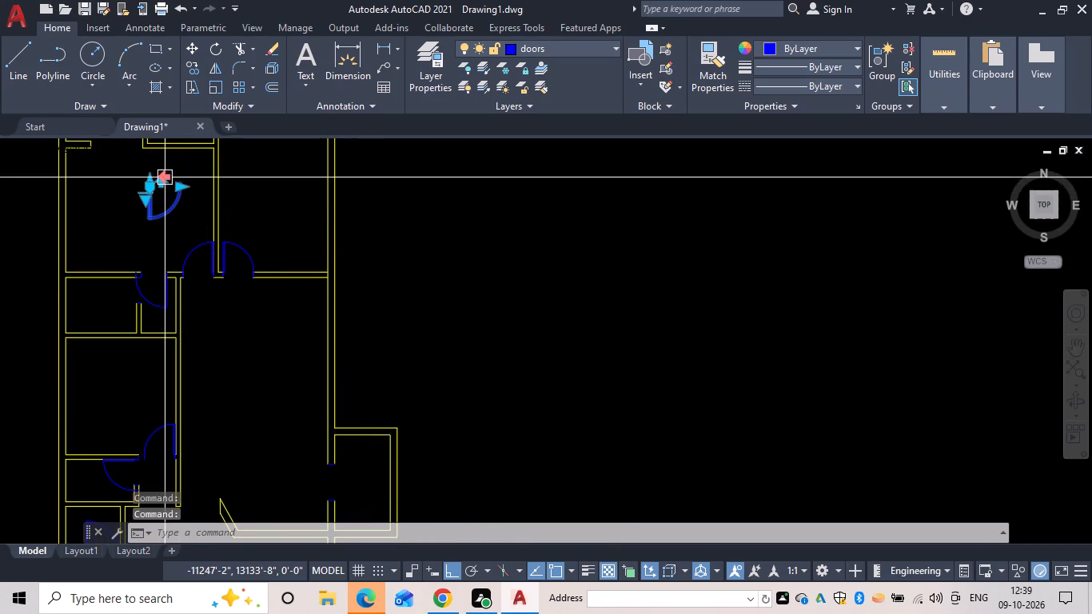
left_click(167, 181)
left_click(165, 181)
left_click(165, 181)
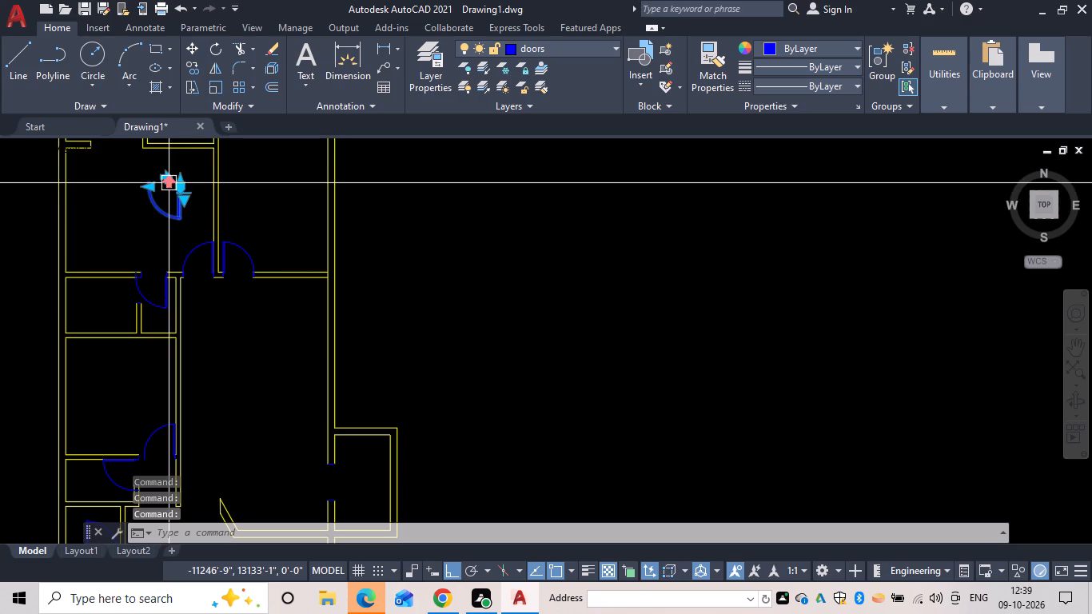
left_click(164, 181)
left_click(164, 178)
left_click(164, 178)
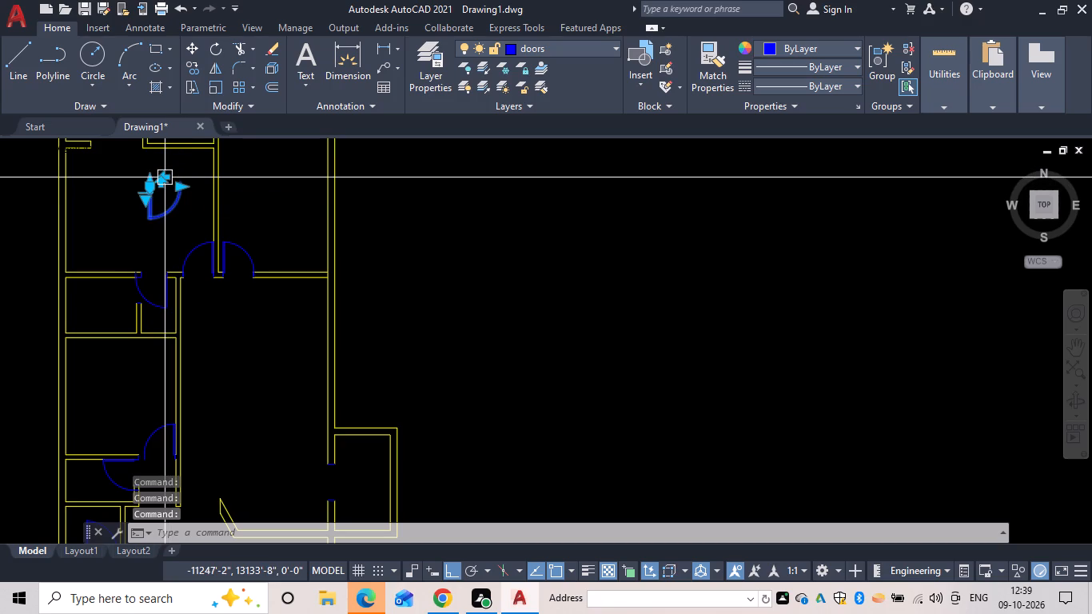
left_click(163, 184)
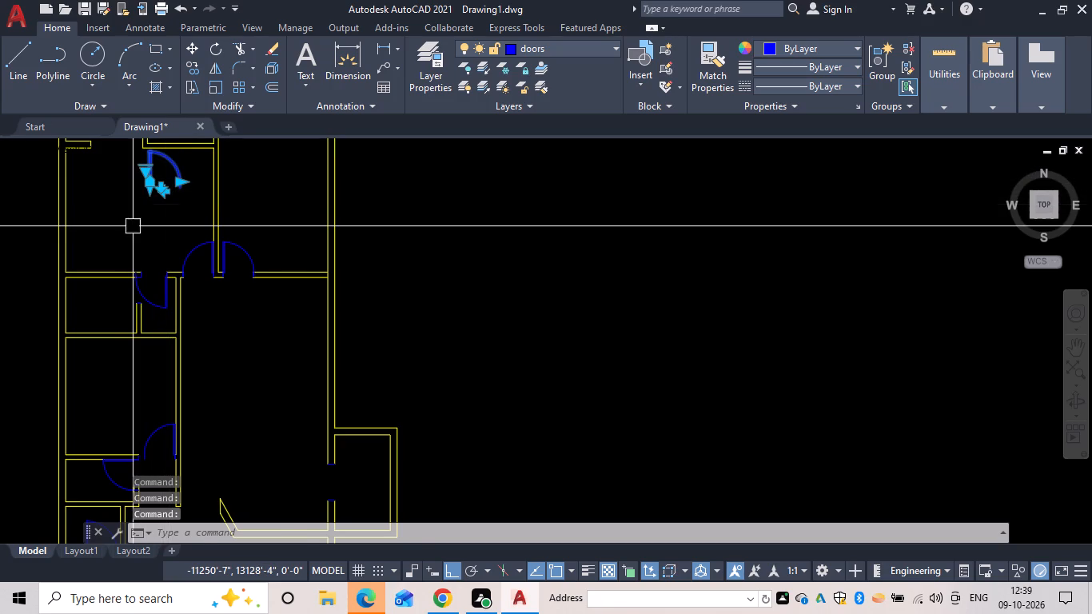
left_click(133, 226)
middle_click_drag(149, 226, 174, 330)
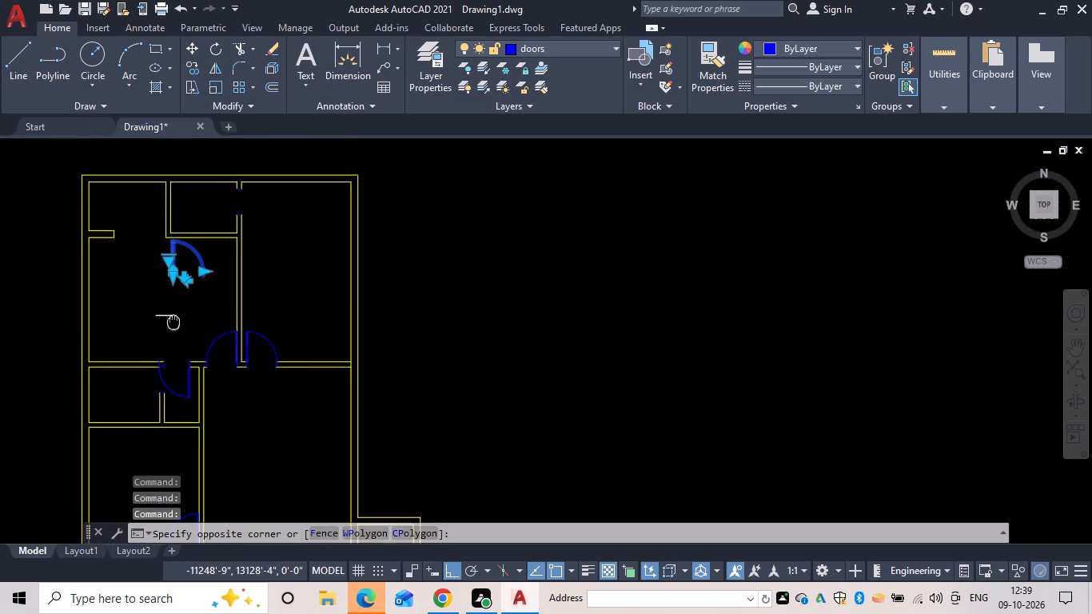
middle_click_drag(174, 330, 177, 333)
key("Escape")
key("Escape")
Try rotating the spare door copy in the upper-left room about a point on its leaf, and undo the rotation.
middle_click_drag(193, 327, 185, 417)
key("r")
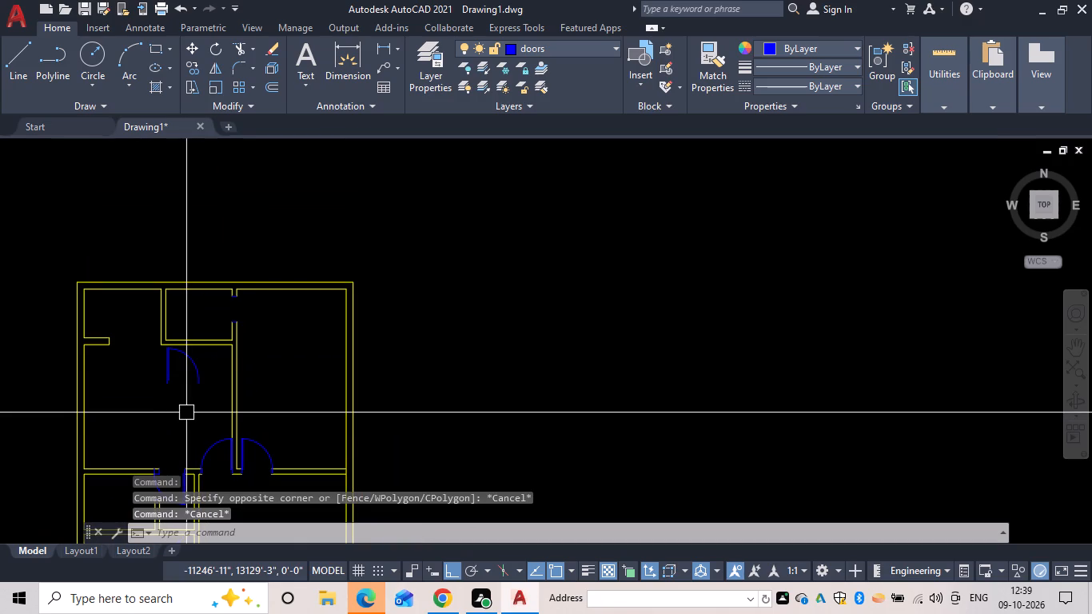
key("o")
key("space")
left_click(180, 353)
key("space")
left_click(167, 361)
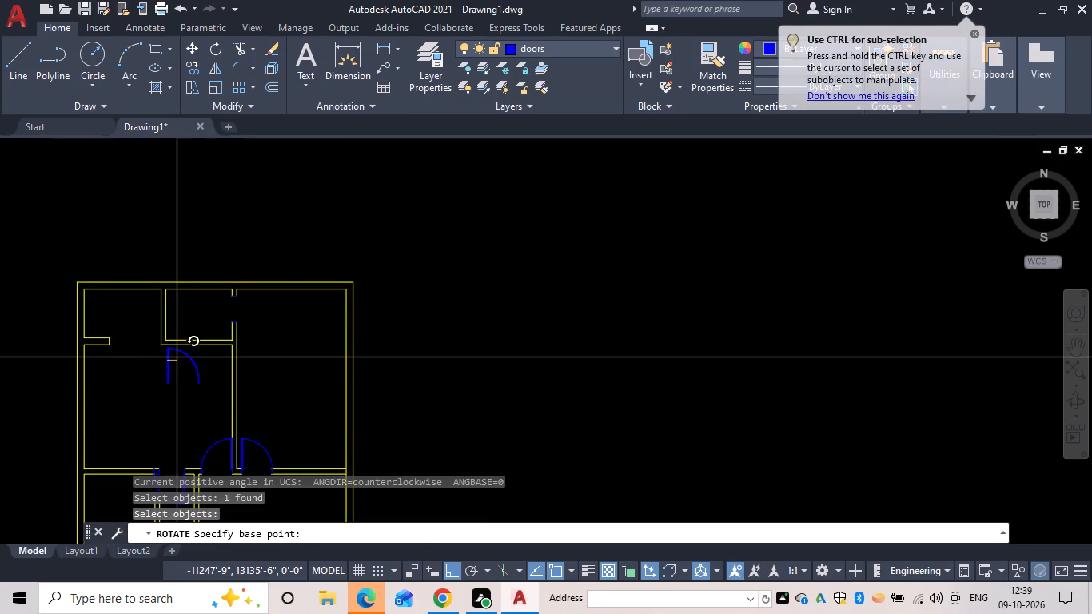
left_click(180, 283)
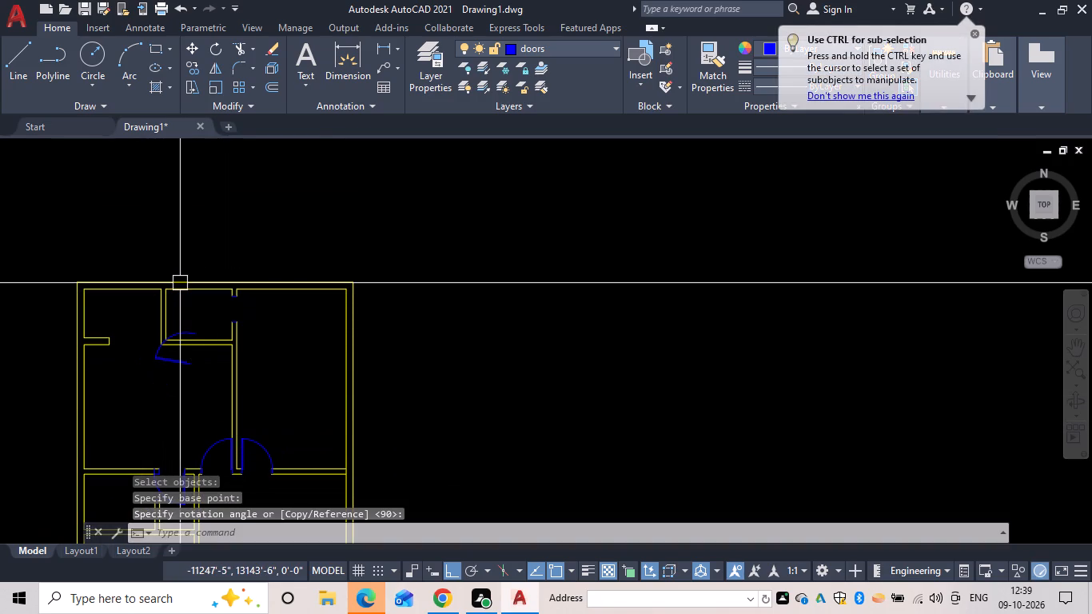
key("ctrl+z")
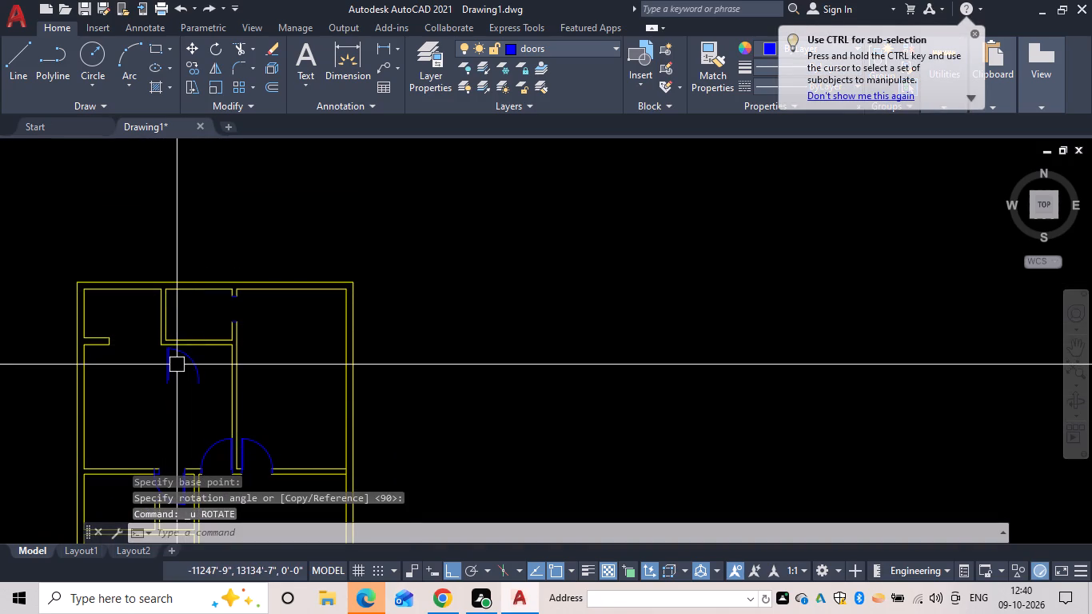
Rotate the spare door copy in the upper-left room 90° counterclockwise about a point on its leaf.
scroll(177, 365, "up", 3)
middle_click_drag(189, 365, 266, 331)
key("Escape")
type("ro")
key("space")
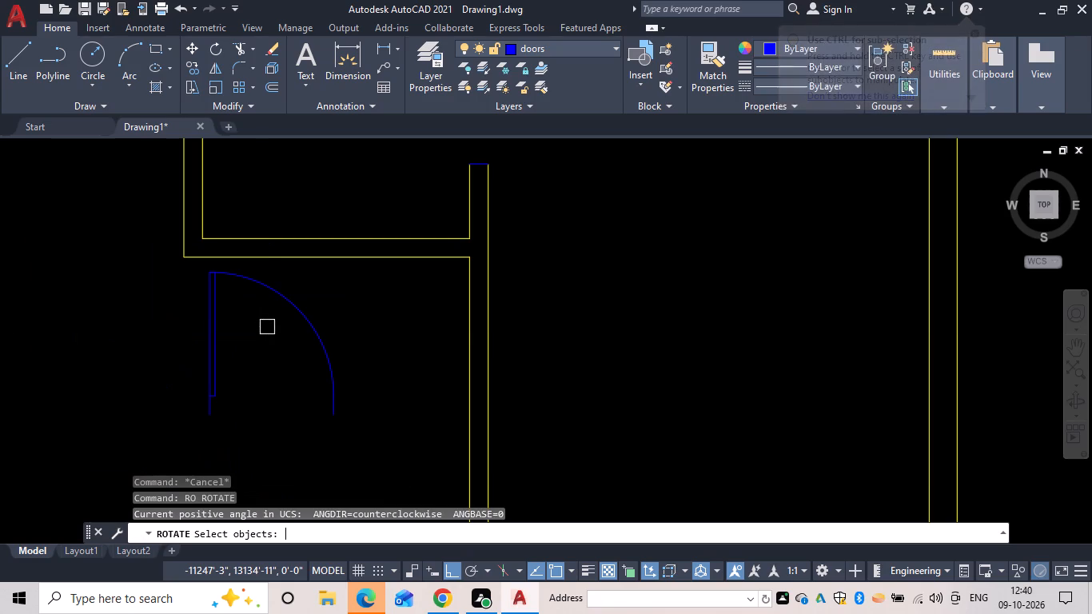
left_click(231, 324)
left_click(200, 331)
key("space")
left_click(217, 325)
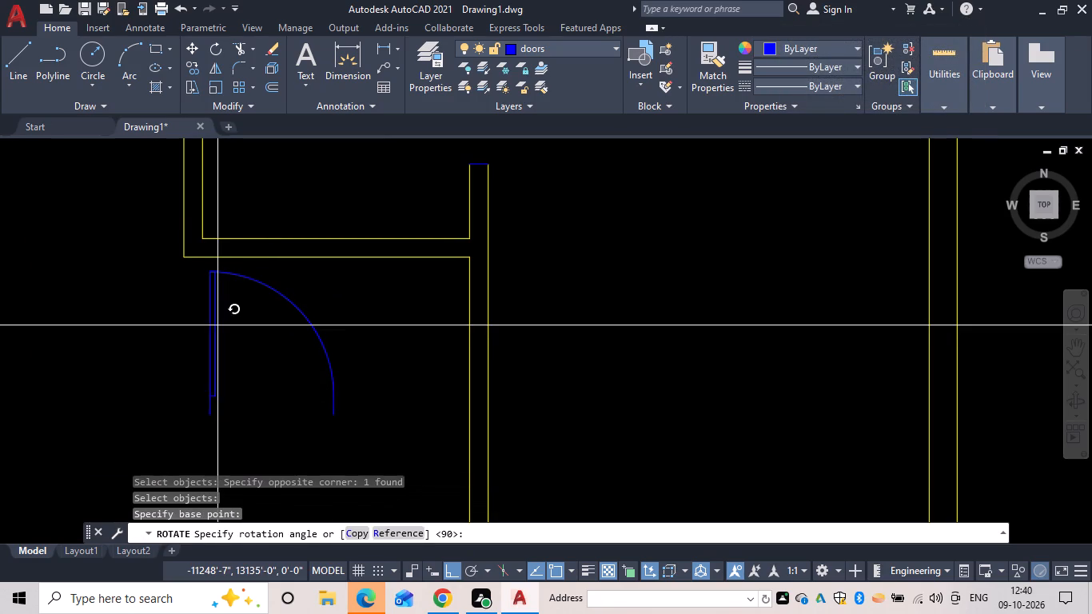
left_click(245, 229)
Move the rotated door by its hinge-side end onto the outer corner of the lower jamb at the projecting east room's opening.
key("Escape")
type("m")
key("space")
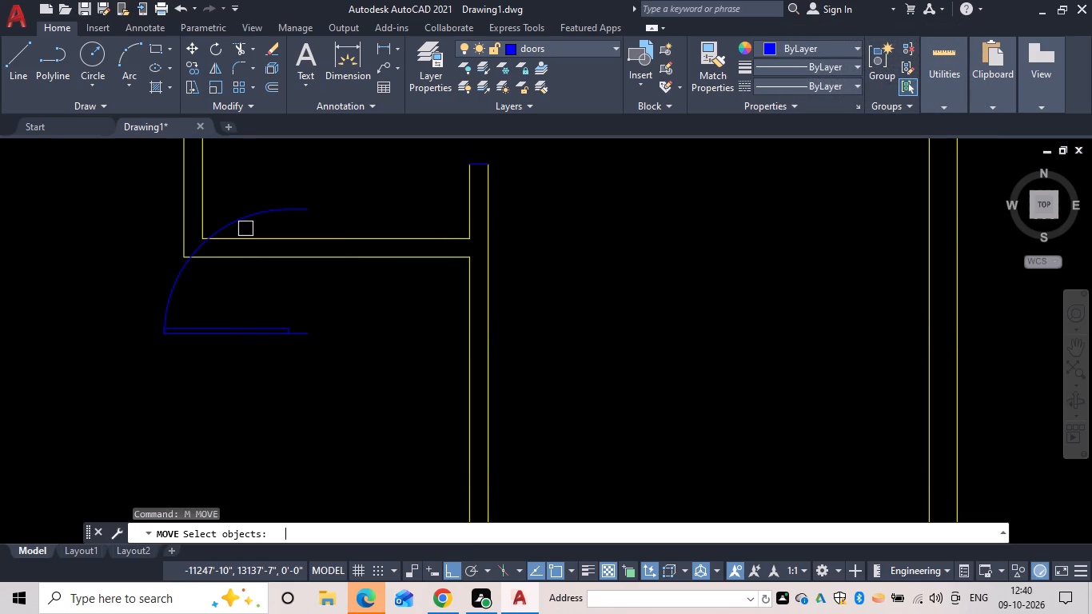
left_click(266, 334)
key("space")
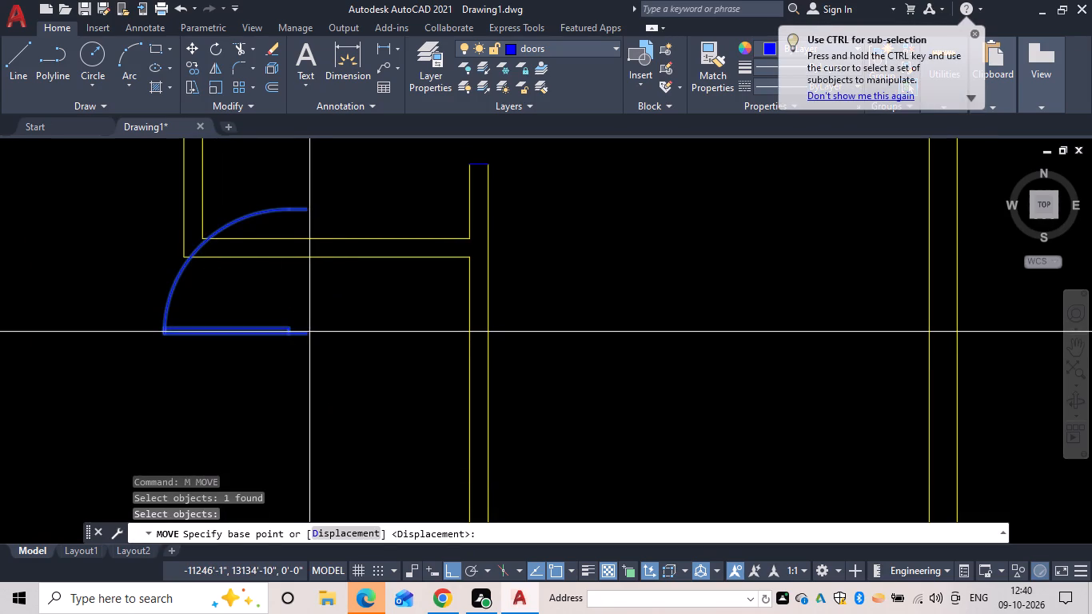
left_click(307, 336)
scroll(321, 336, "down", 3)
middle_click_drag(321, 326, 213, 217)
middle_click_drag(297, 315, 295, 305)
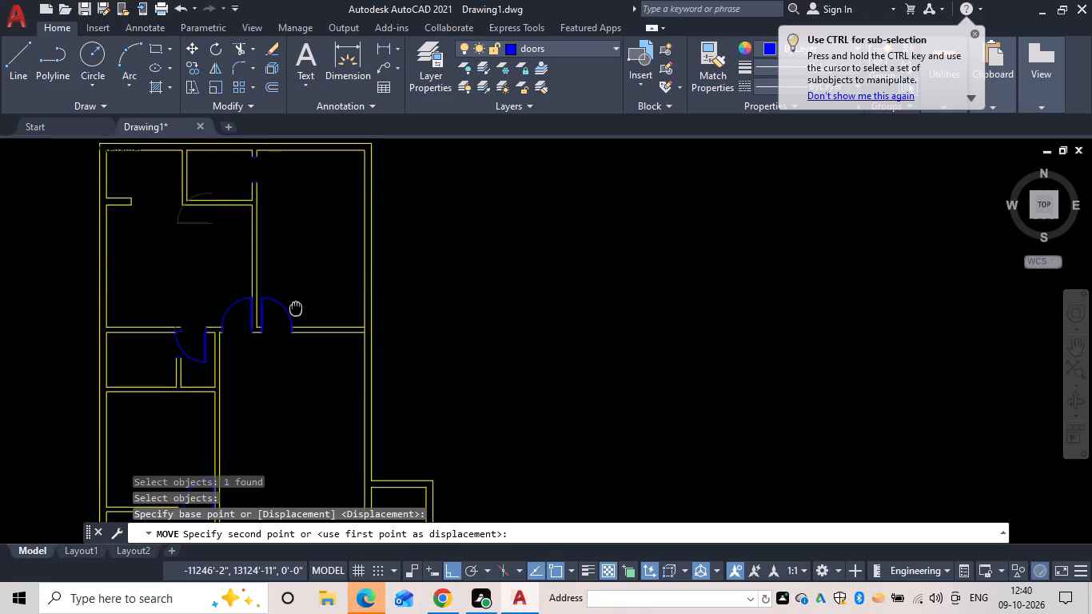
middle_click_drag(295, 305, 267, 178)
scroll(329, 357, "up", 3)
middle_click_drag(353, 388, 301, 157)
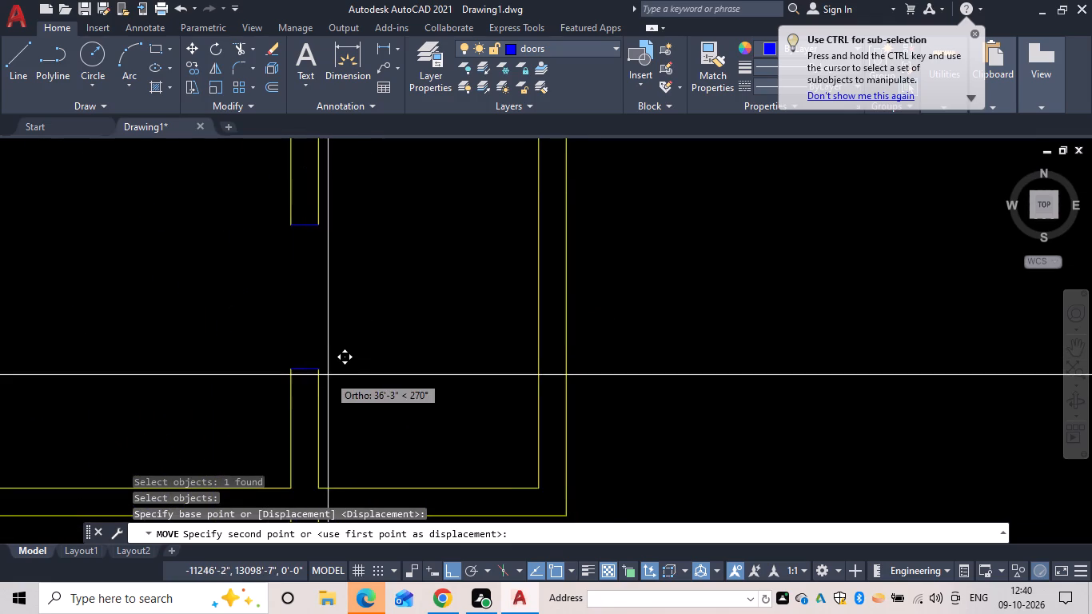
left_click(317, 369)
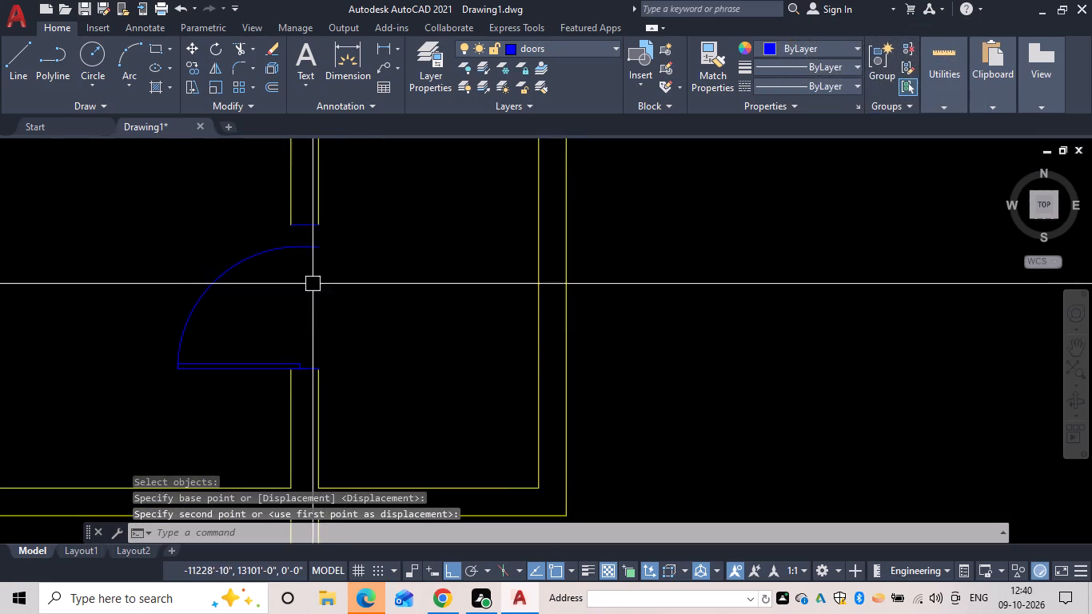
Shrink the moved door with its size grip so it spans about half of the opening.
key("Escape")
left_click(309, 245)
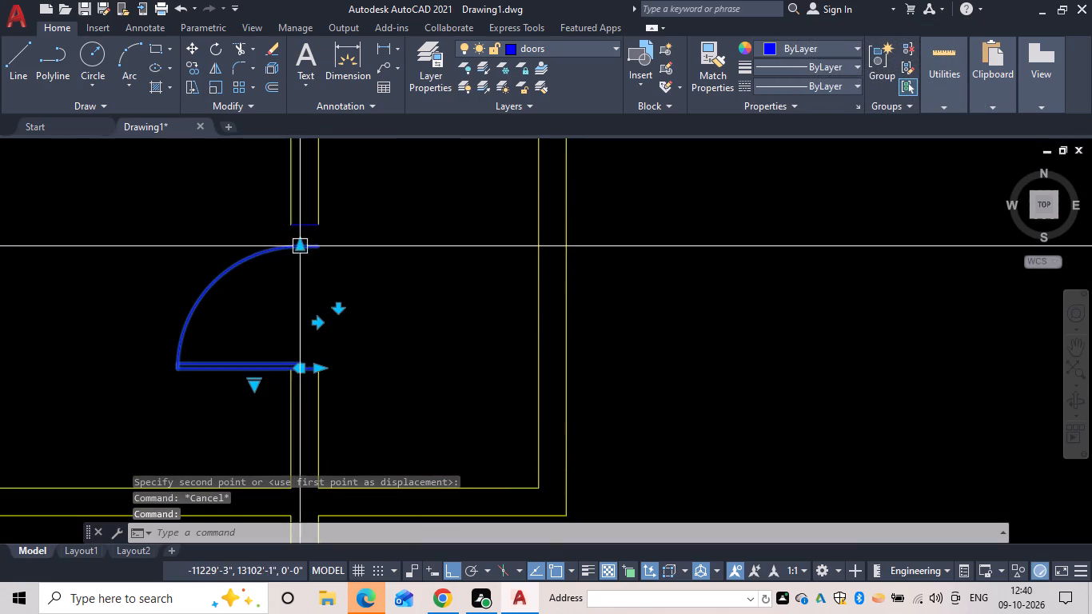
left_click(297, 241)
left_click(299, 297)
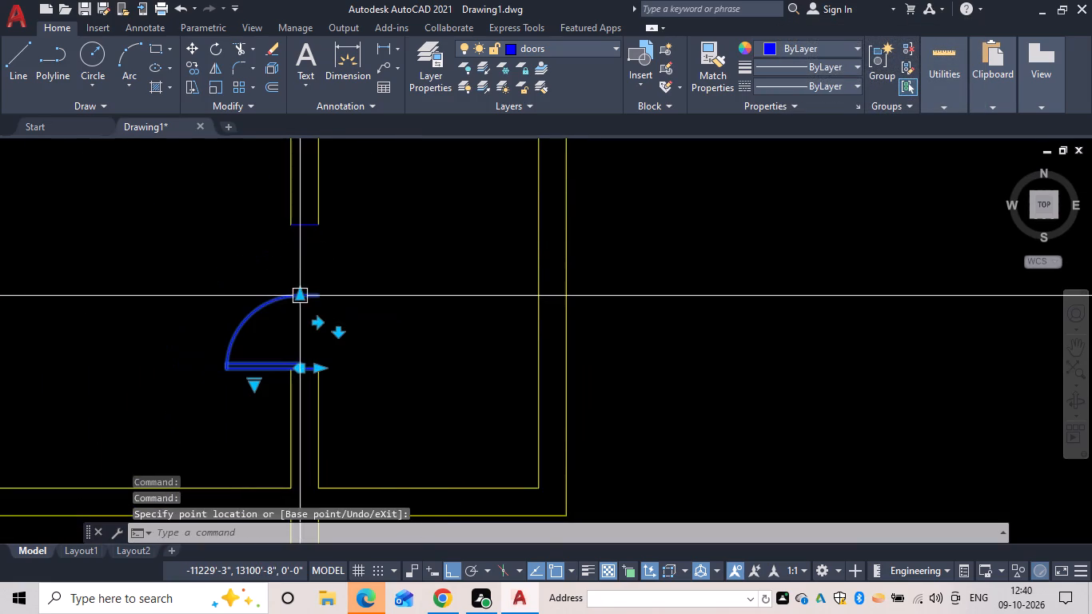
key("Escape")
Mirror the half-width door about a horizontal line through its arc end, keeping the original, to form a double door.
key("m")
key("i")
key("space")
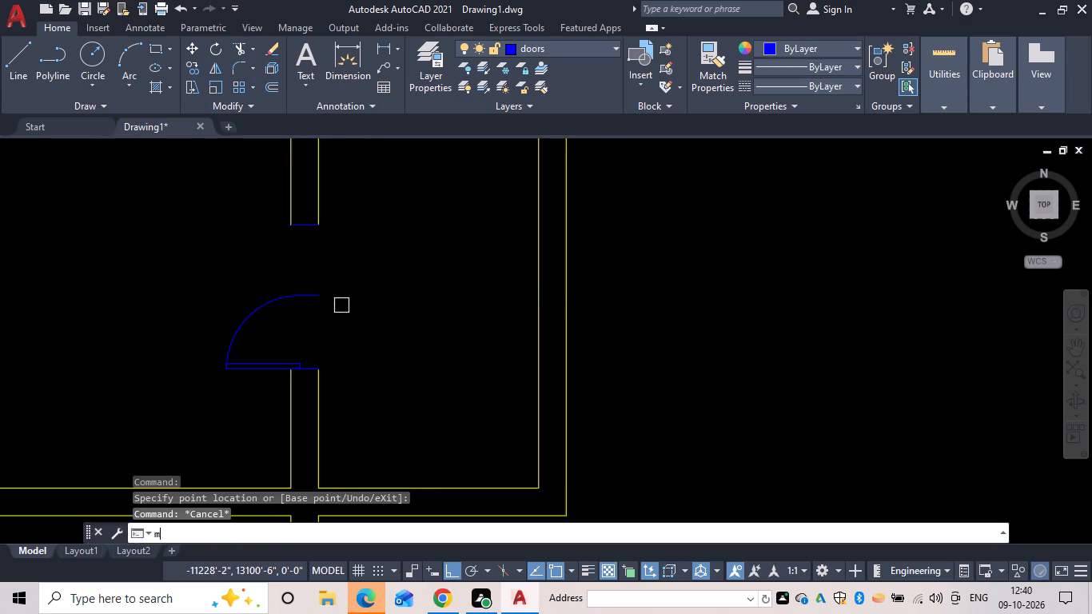
left_click(306, 294)
key("space")
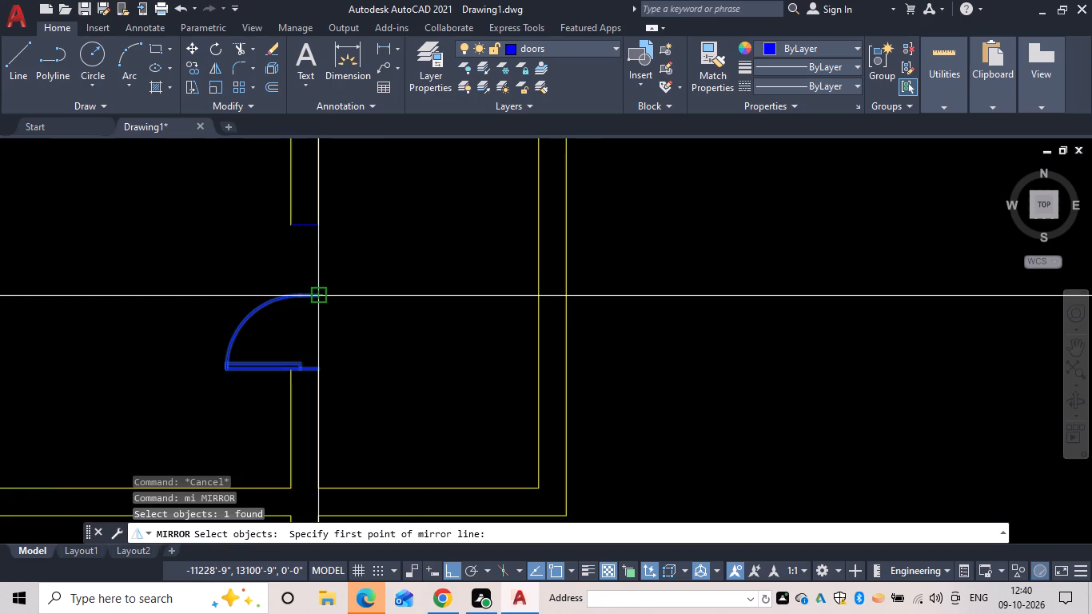
left_click(318, 294)
left_click(204, 252)
type("n")
key("space")
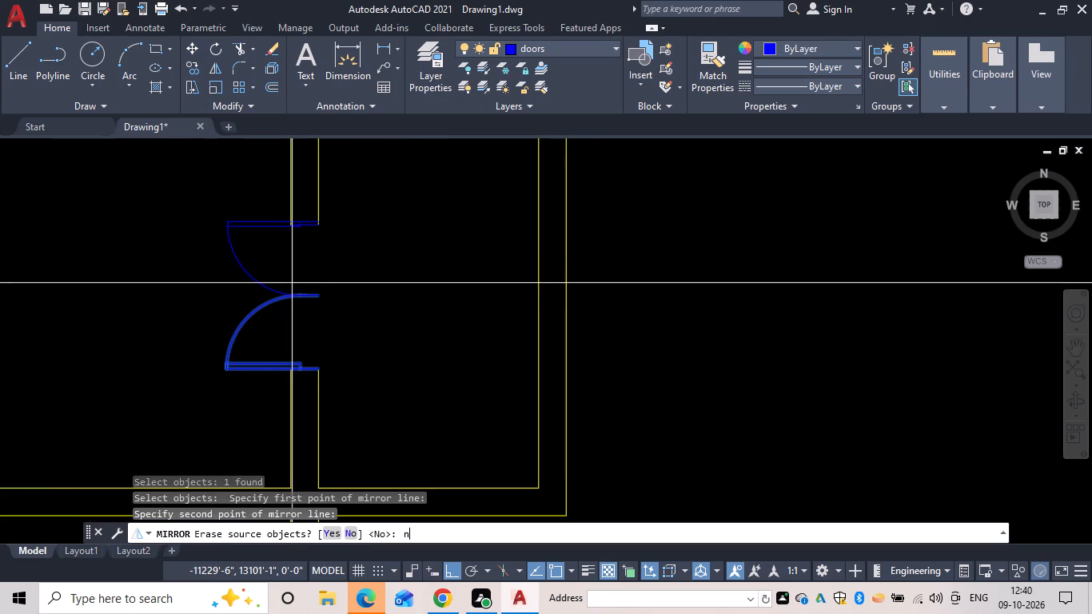
Examine the mirrored leaf at the upper jamb, and look over the plan's other door openings.
scroll(305, 241, "up", 3)
middle_click_drag(301, 234, 321, 314)
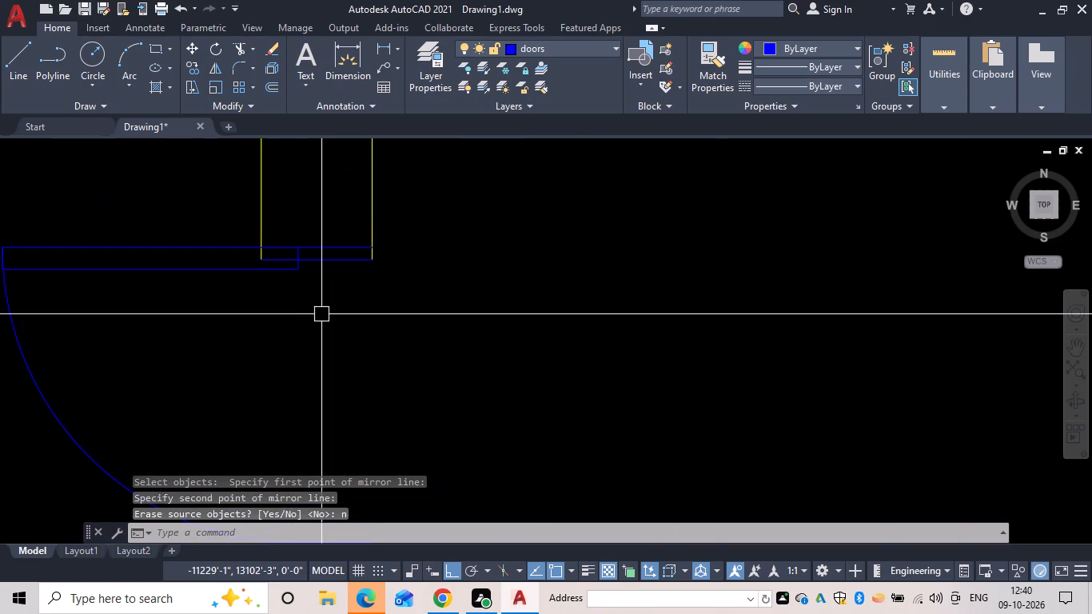
scroll(325, 317, "down", 4)
scroll(327, 317, "up", 4)
scroll(327, 313, "down", 2)
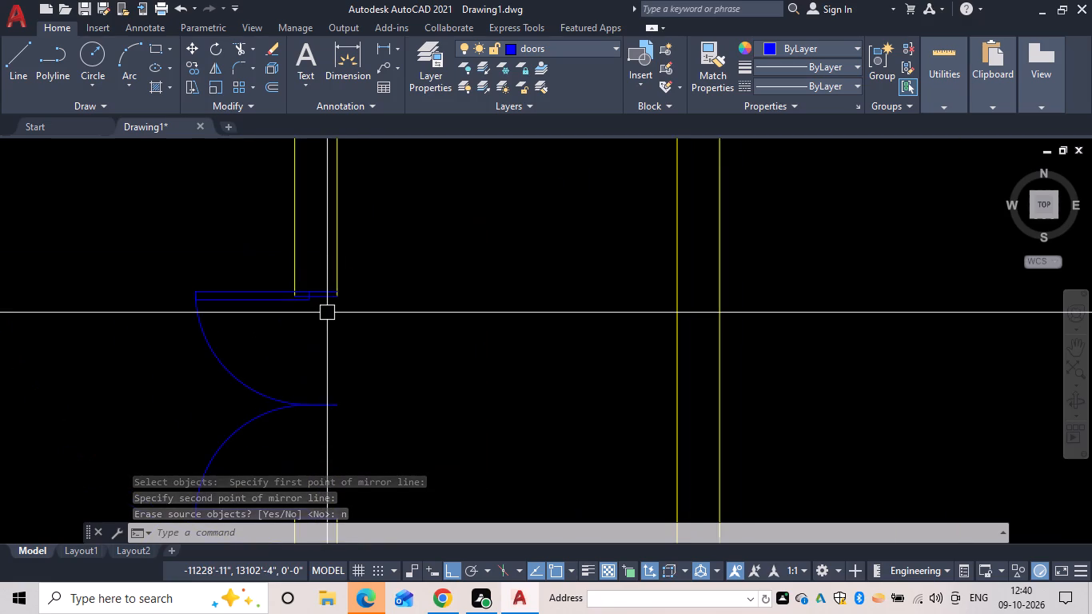
scroll(383, 376, "down", 2)
middle_click_drag(383, 373, 392, 304)
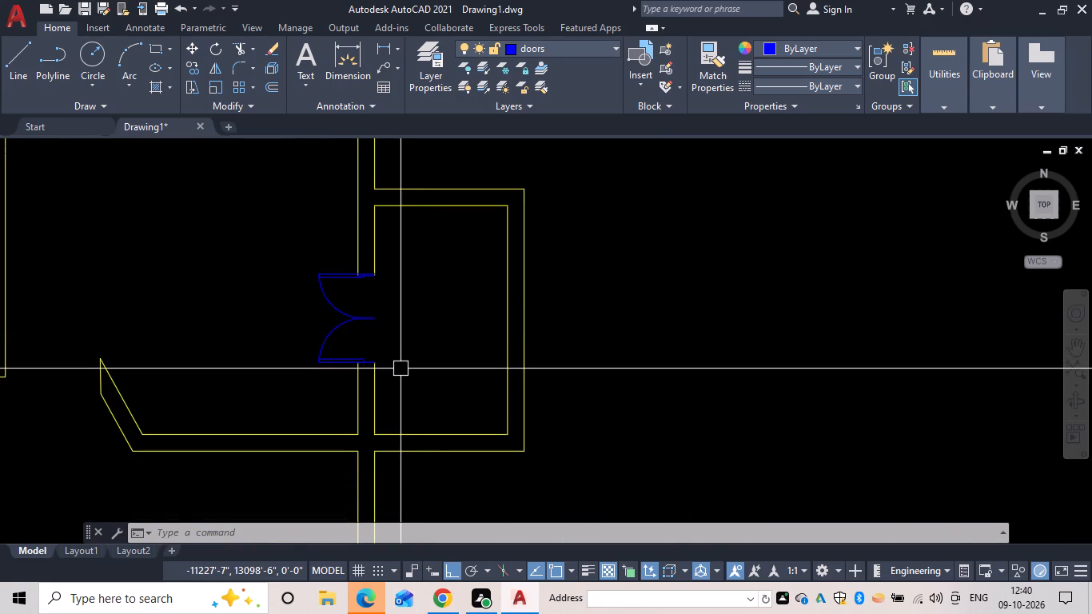
scroll(398, 367, "down", 3)
middle_click_drag(385, 354, 356, 516)
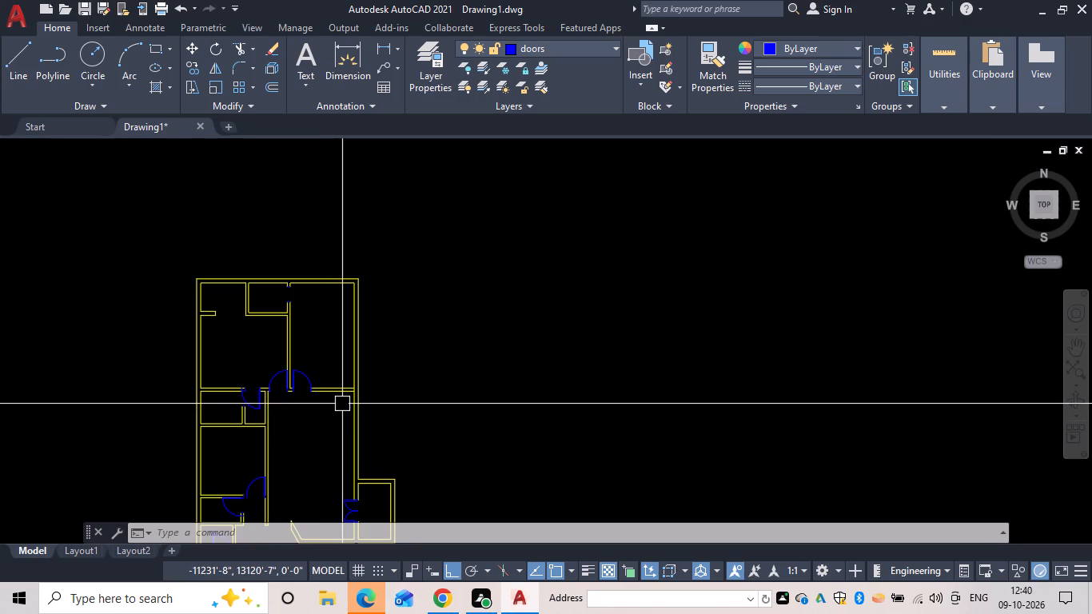
middle_click_drag(295, 418, 301, 372)
Mirror the door of the small room below the middle-left room about a horizontal line through its hinge end, keeping the original.
key("Escape")
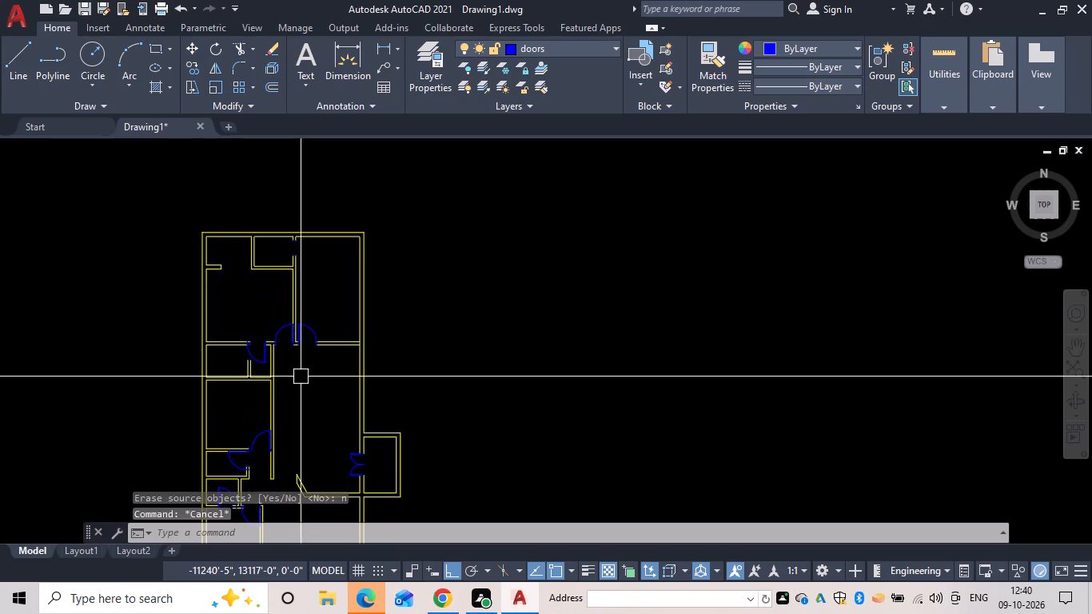
type("mi")
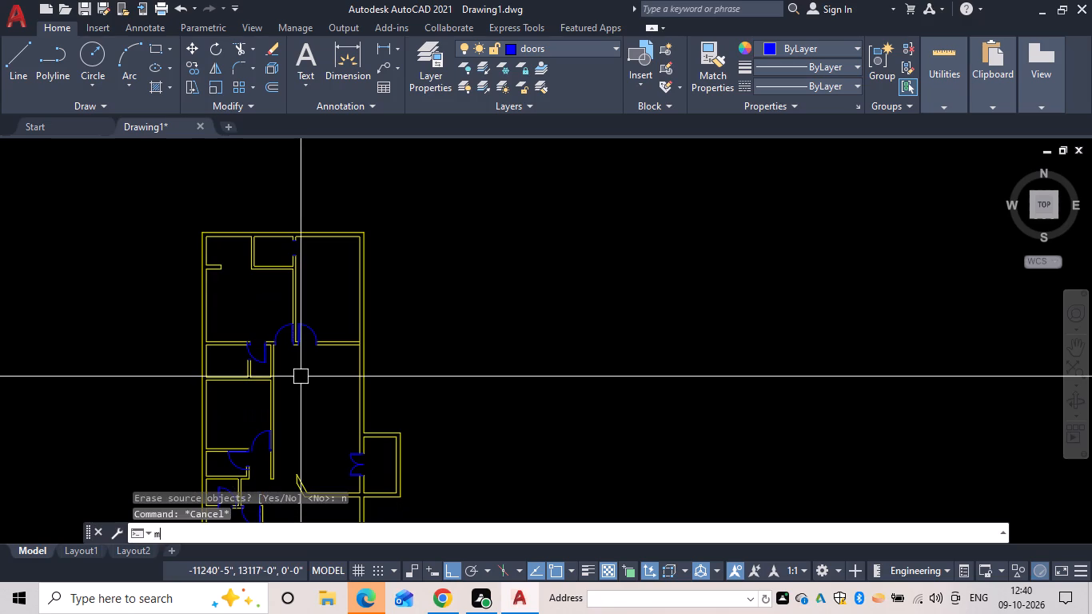
key("space")
middle_click_drag(233, 412, 277, 317)
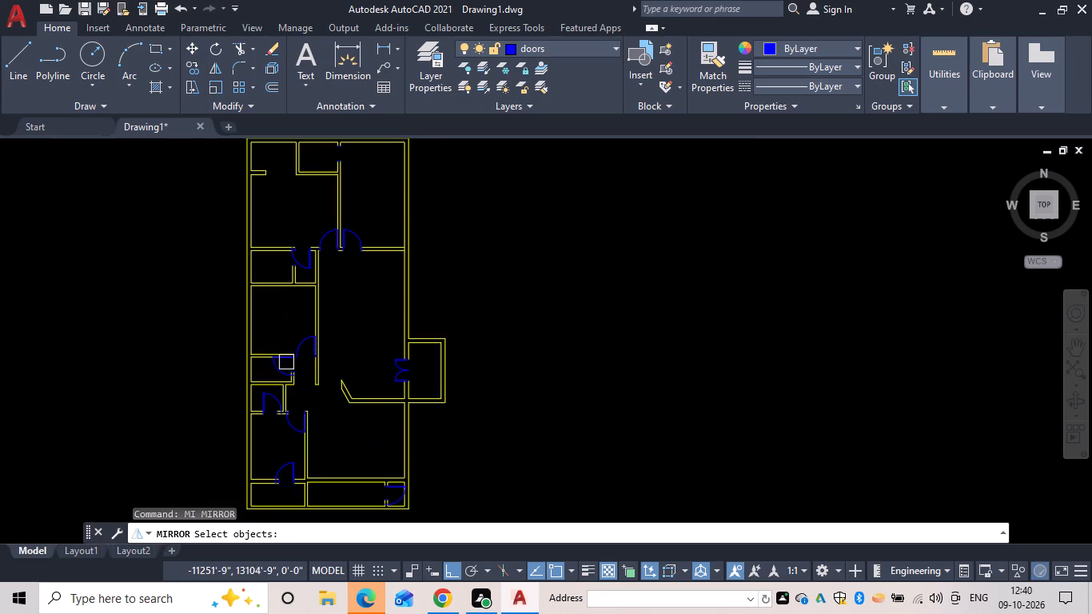
scroll(287, 385, "up", 3)
left_click(269, 339)
scroll(296, 286, "up", 3)
key("space")
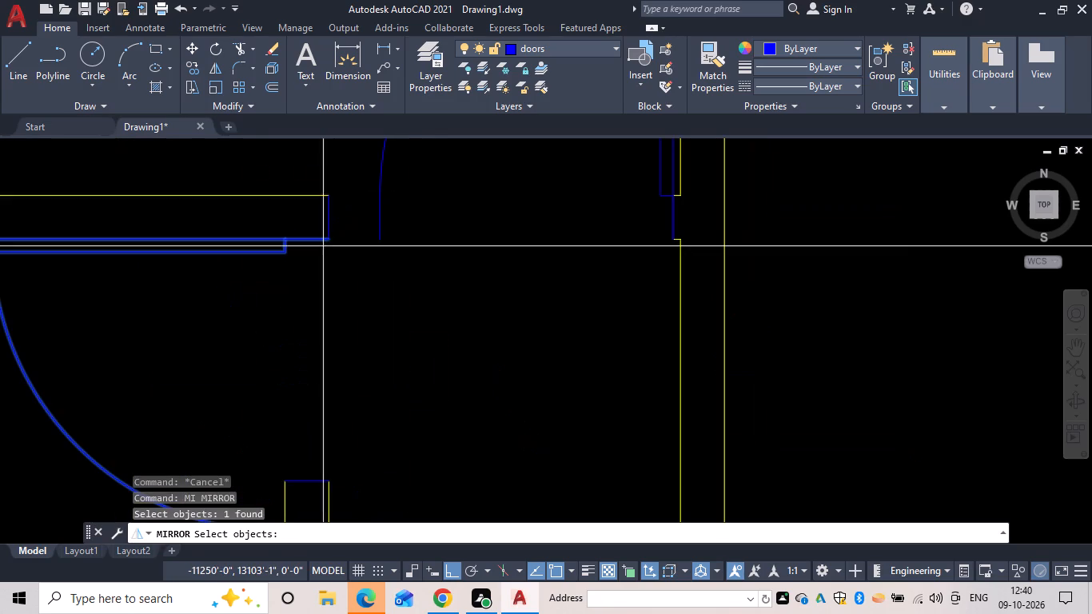
left_click(328, 241)
left_click(134, 282)
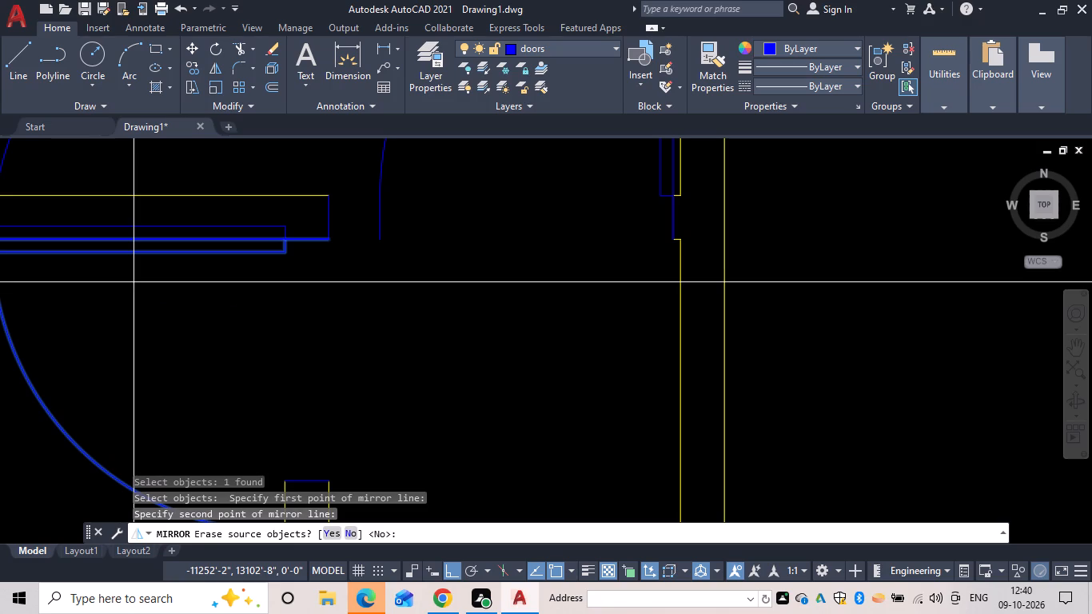
type("n")
key("space")
Move the mirrored door copy by its arc-side end onto the upper jamb's outer corner at the top middle closet's opening.
middle_click_drag(144, 284, 160, 389)
scroll(160, 386, "down", 2)
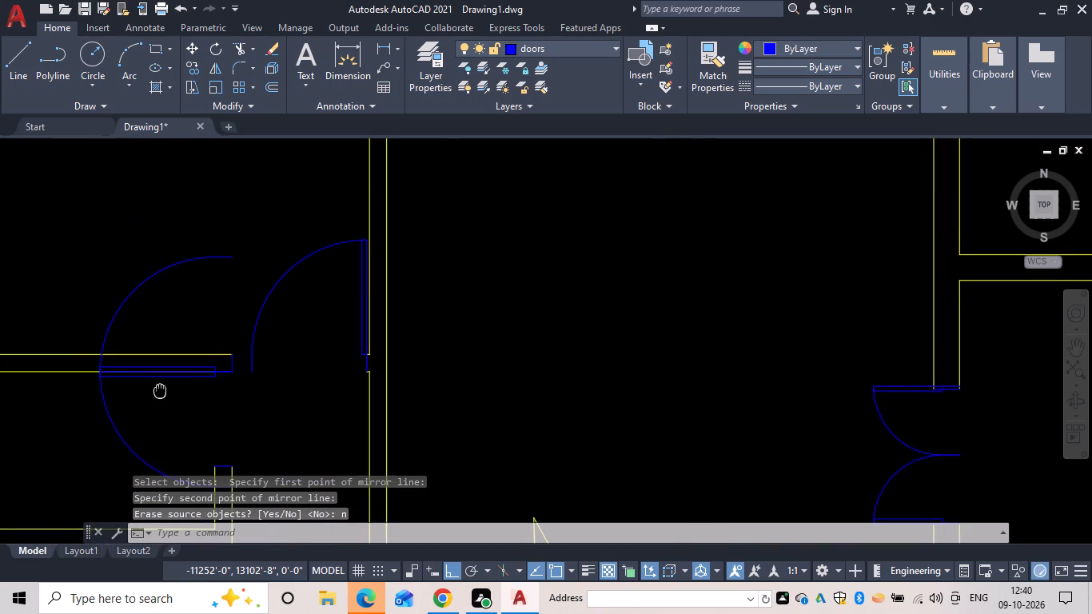
middle_click_drag(160, 389, 163, 389)
key("Escape")
key("m")
key("space")
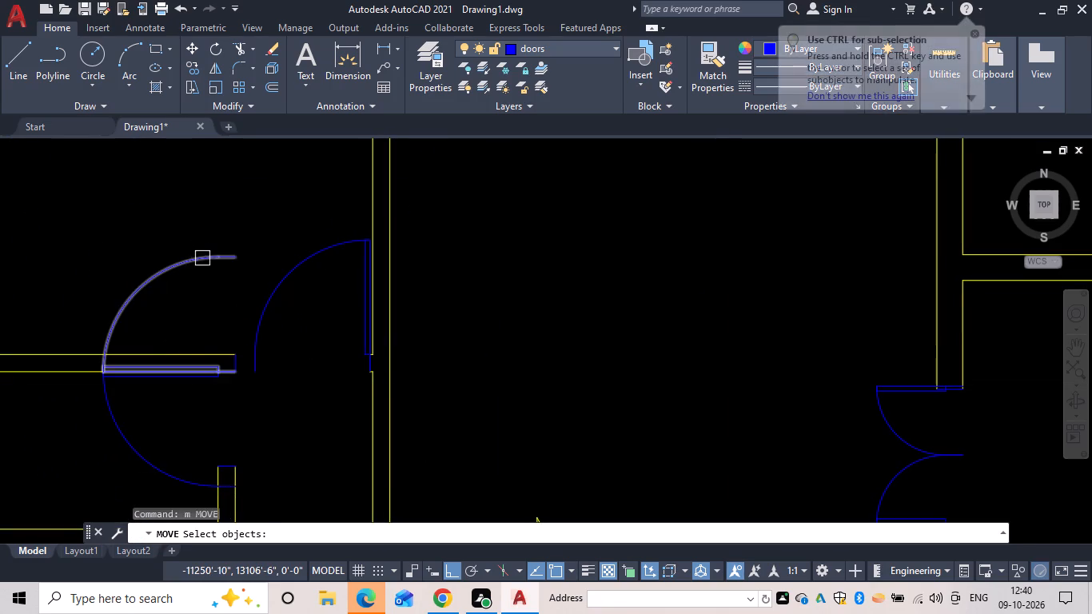
left_click(202, 258)
key("space")
left_click(241, 257)
scroll(245, 245, "down", 3)
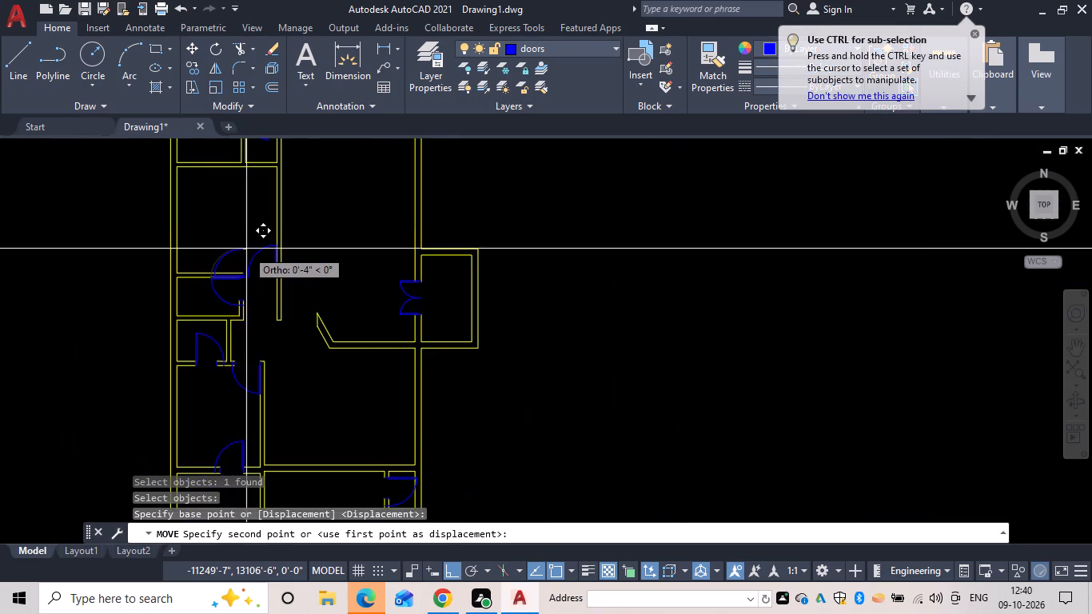
scroll(250, 246, "down", 1)
middle_click_drag(250, 246, 224, 425)
scroll(272, 257, "up", 3)
scroll(217, 202, "up", 3)
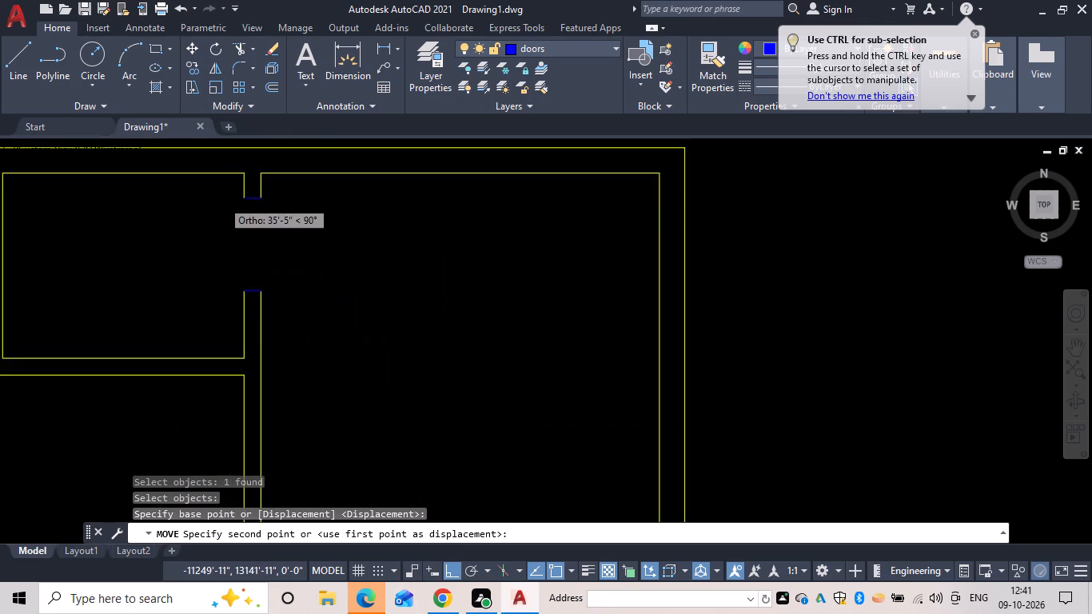
left_click(312, 194)
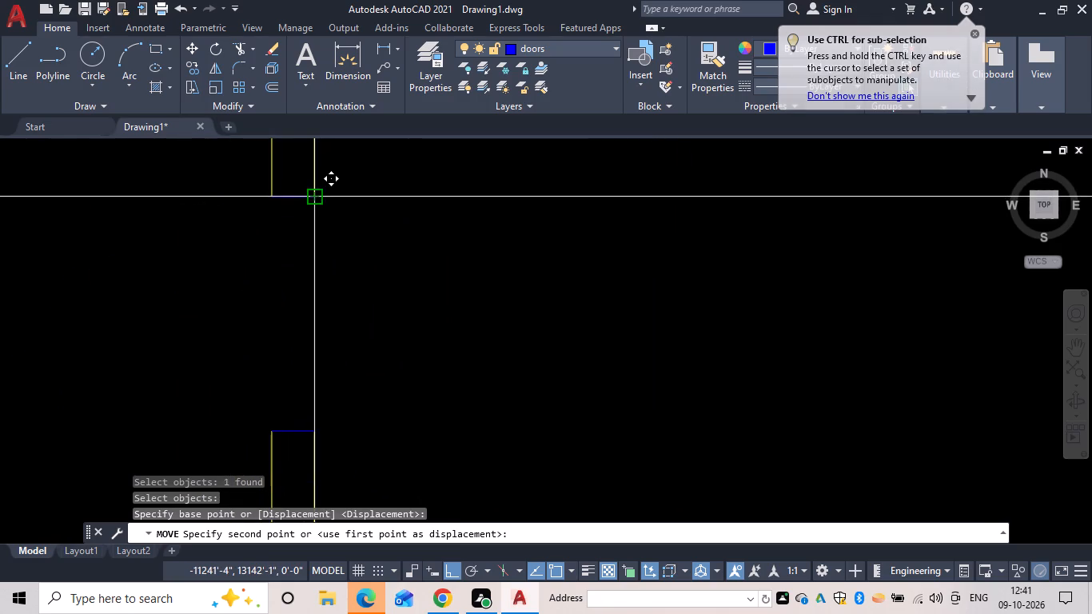
scroll(349, 274, "down", 2)
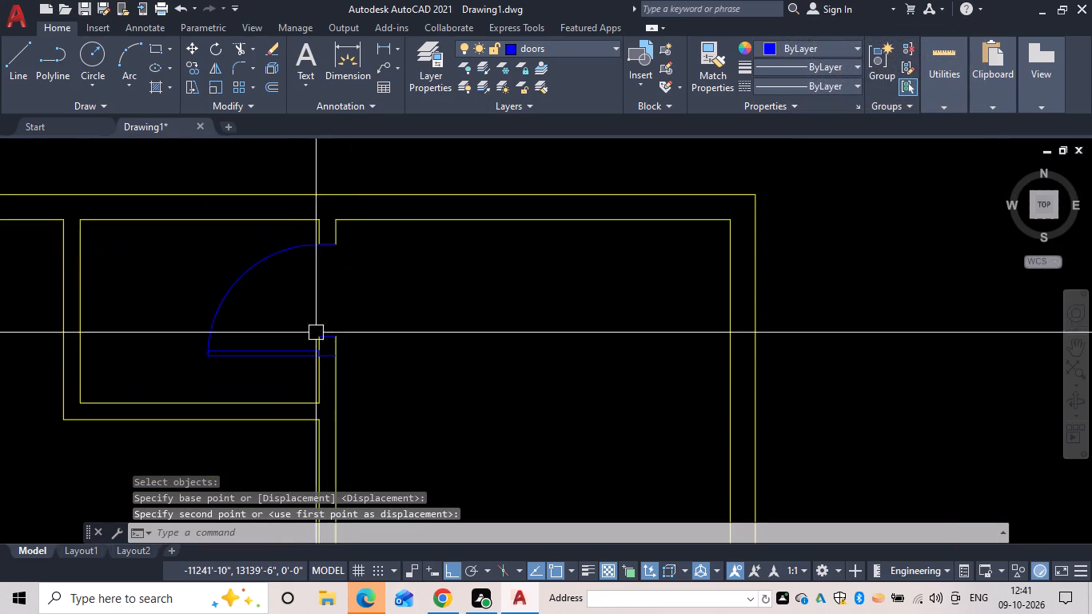
Move the closet door by its hinge-side end onto the outer corner of the opening's lower jamb.
key("Escape")
type("m")
key("space")
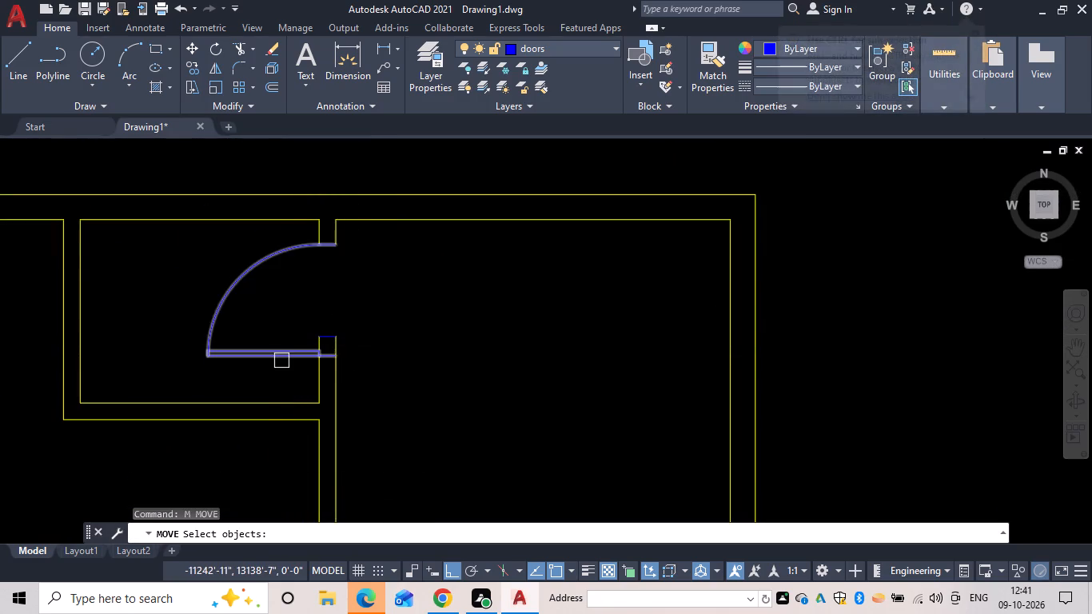
left_click(276, 353)
key("space")
left_click(334, 357)
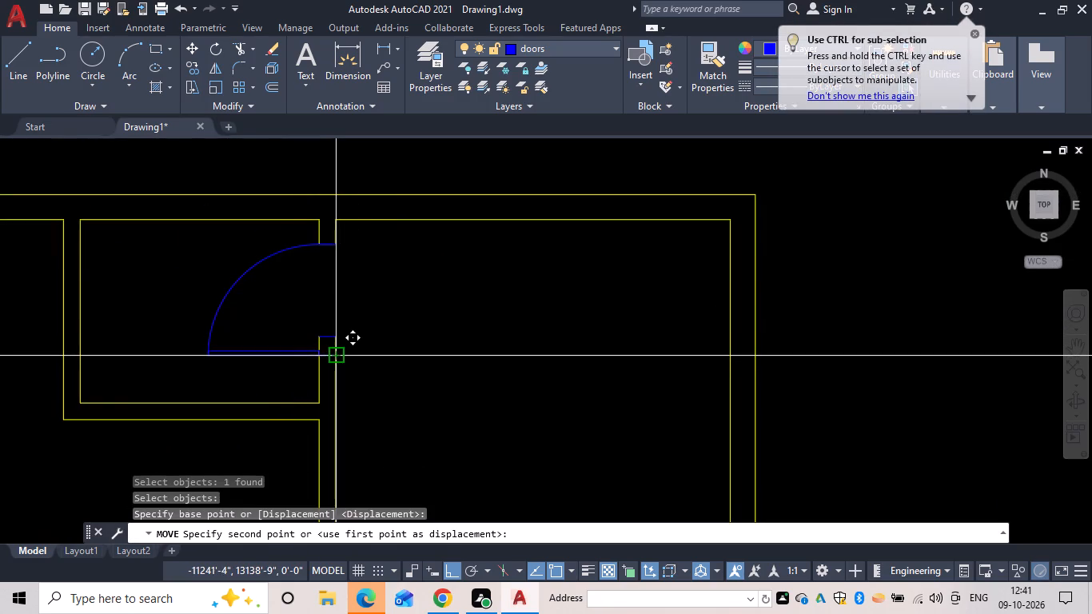
left_click(337, 338)
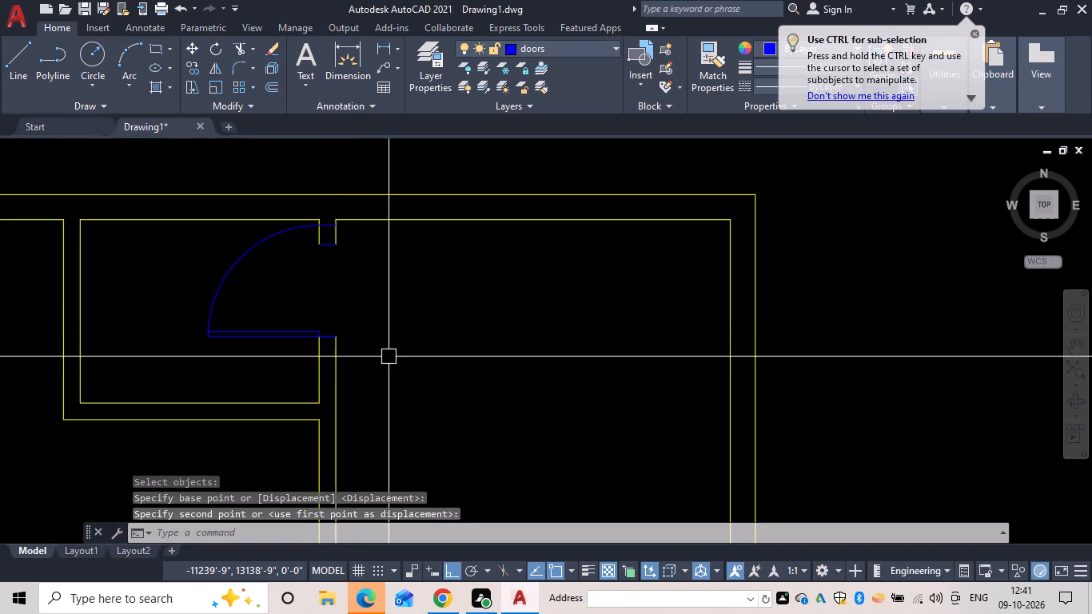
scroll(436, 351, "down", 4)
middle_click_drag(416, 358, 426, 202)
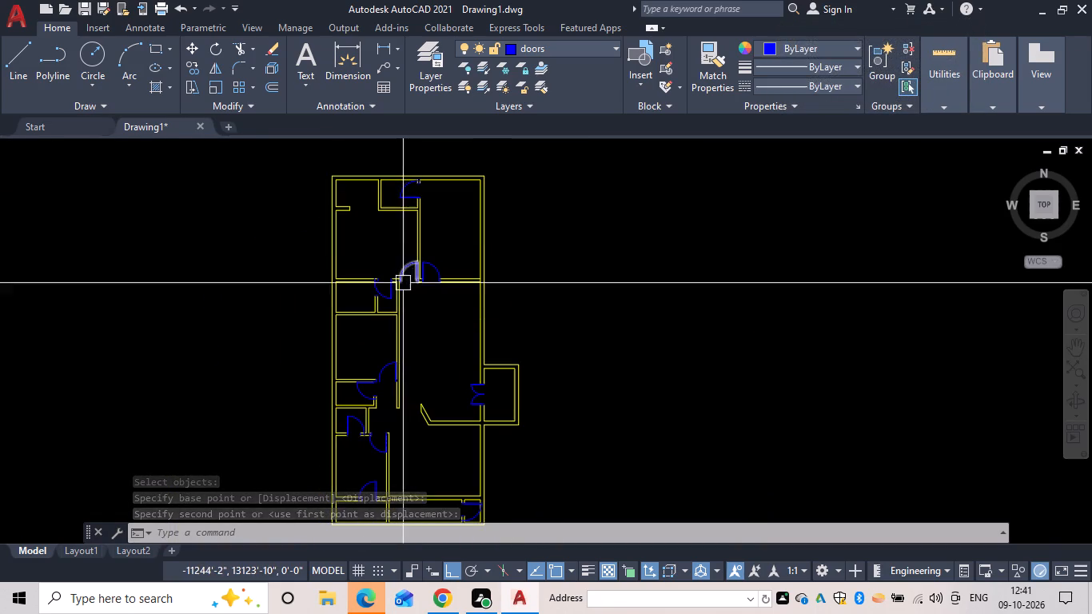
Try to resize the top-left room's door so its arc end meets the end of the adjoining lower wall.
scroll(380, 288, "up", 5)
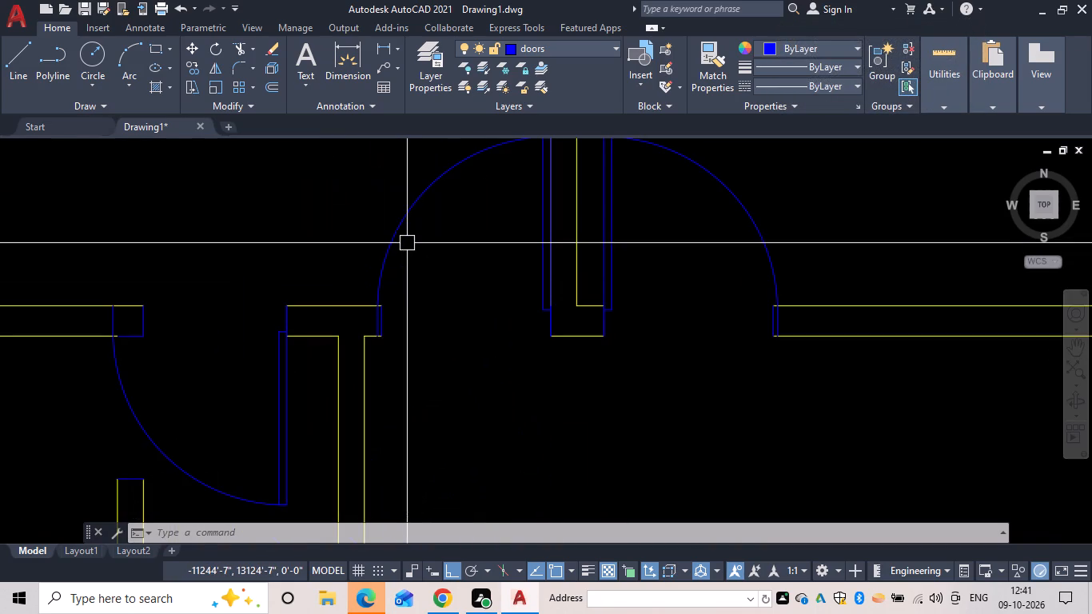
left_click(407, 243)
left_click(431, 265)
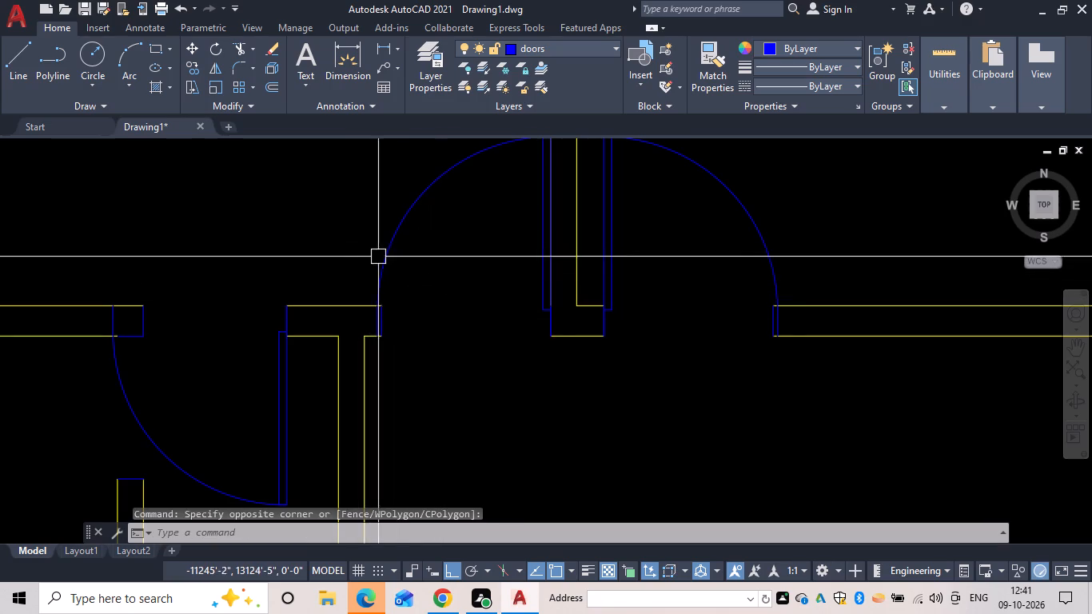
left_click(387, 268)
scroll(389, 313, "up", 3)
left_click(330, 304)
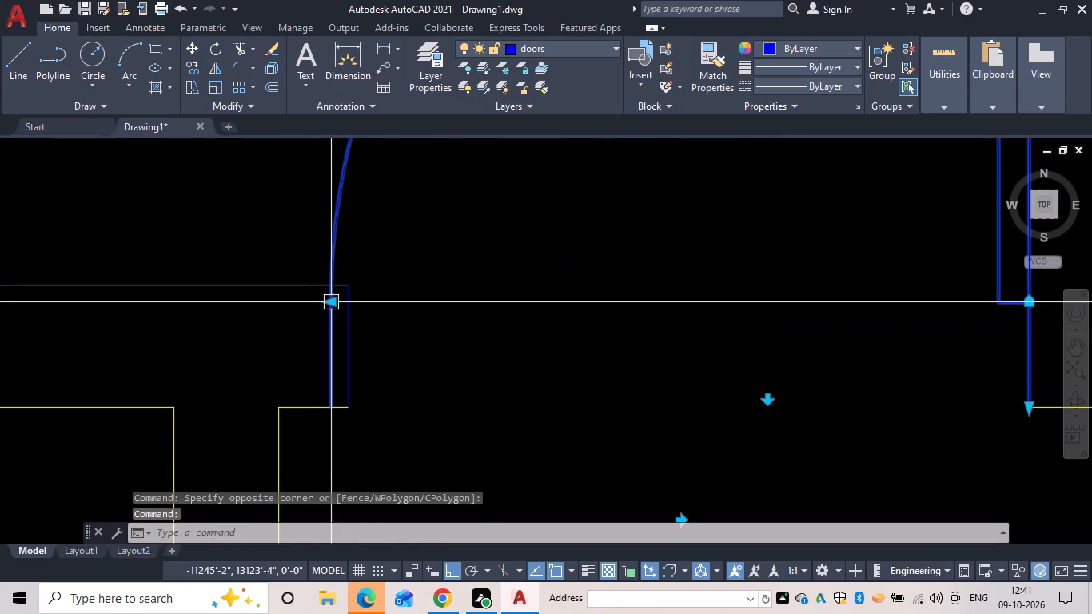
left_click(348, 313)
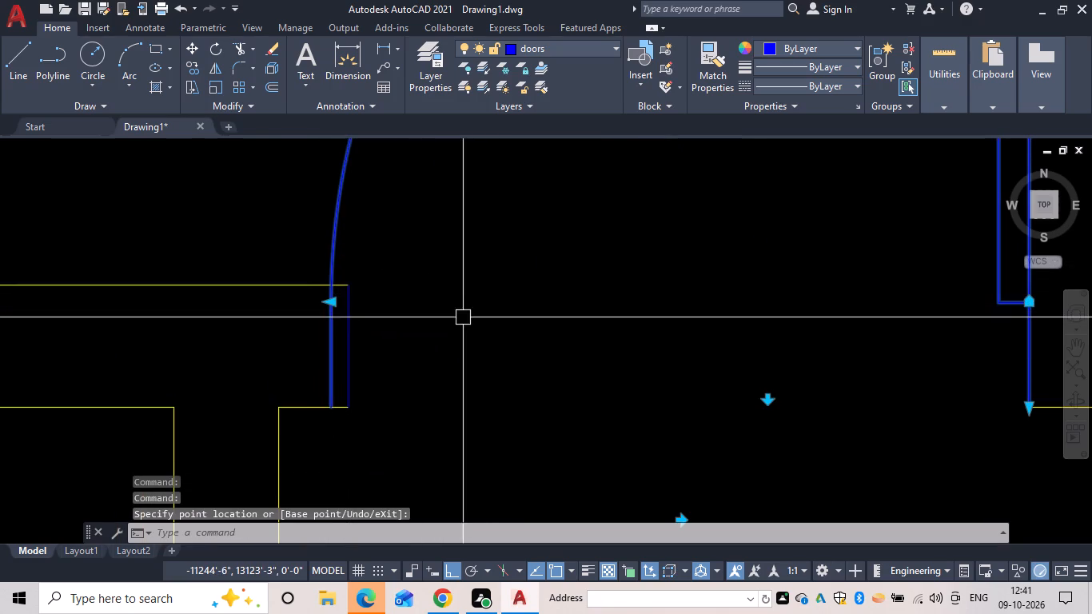
Trim the wall ends and old jamb line projecting past the arc end of the top-right room's door.
scroll(400, 317, "down", 4)
middle_click_drag(437, 323, 357, 302)
scroll(357, 302, "up", 3)
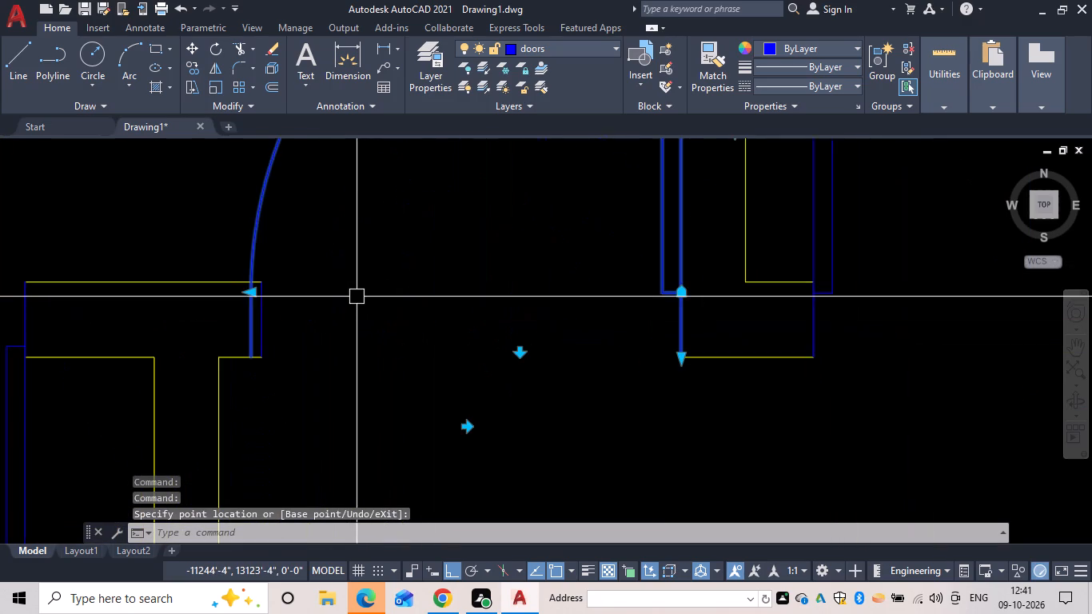
middle_click(357, 297)
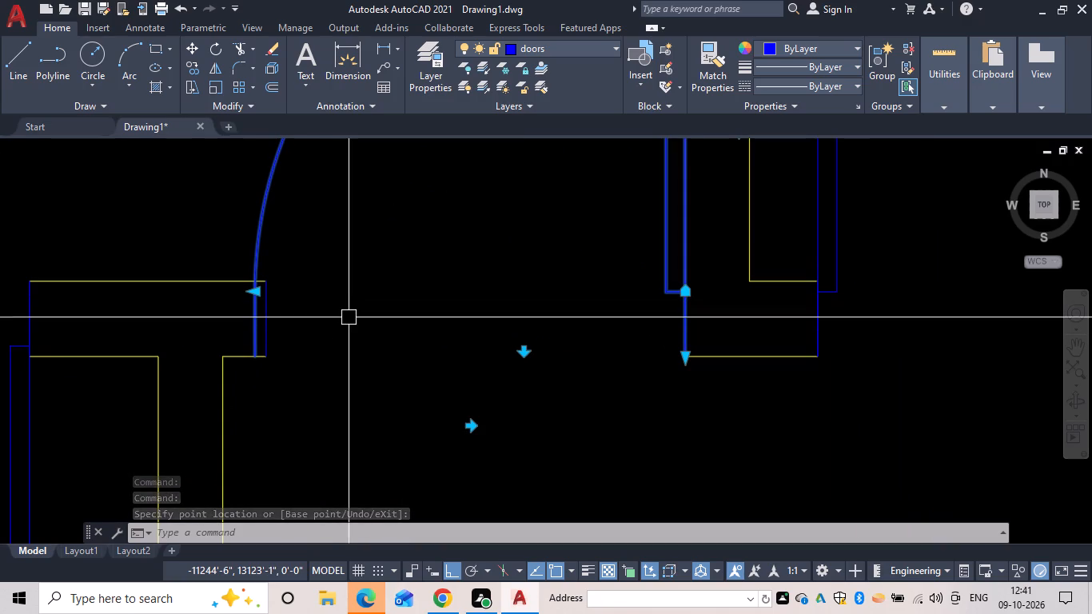
middle_click_drag(356, 314, 56, 318)
scroll(57, 318, "down", 1)
middle_click_drag(369, 302, 197, 302)
left_click(432, 269)
key("Escape")
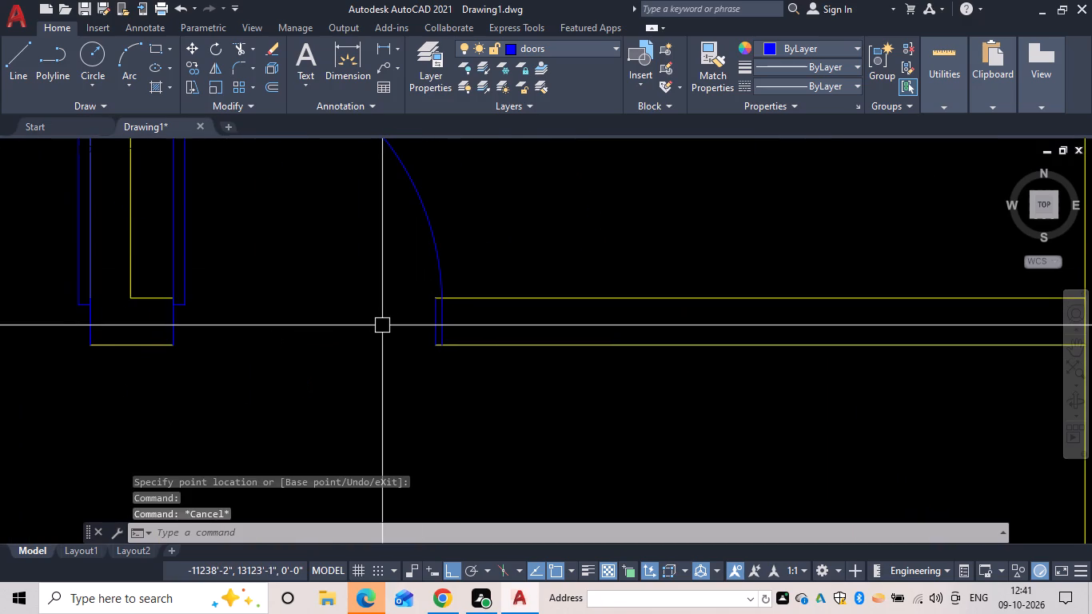
key("t")
type("r")
key("space")
scroll(440, 307, "up", 3)
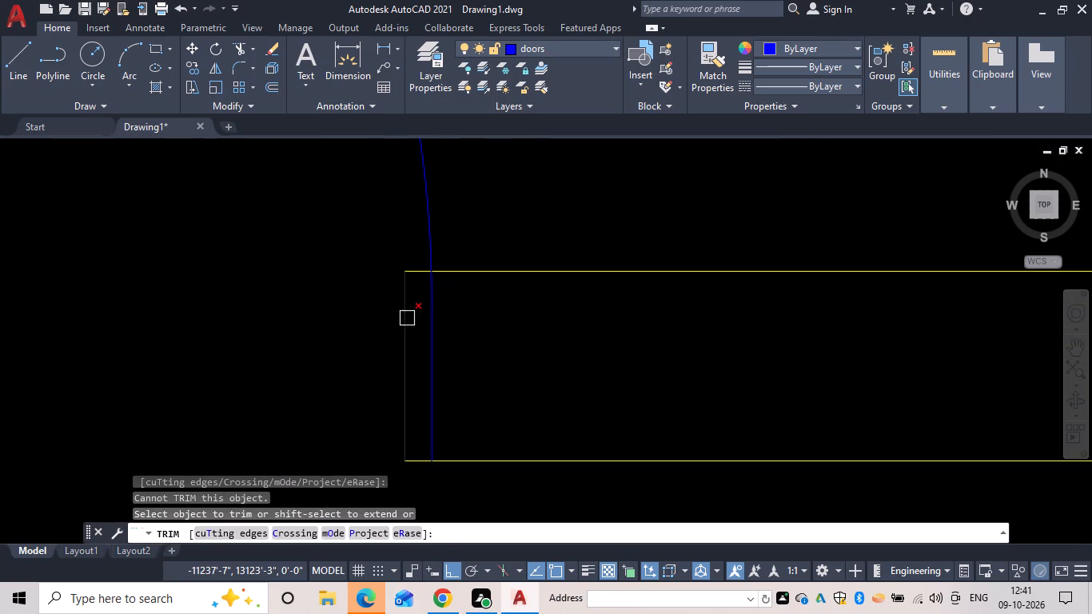
left_click(407, 318)
left_click_drag(405, 273, 401, 291)
left_click(406, 464)
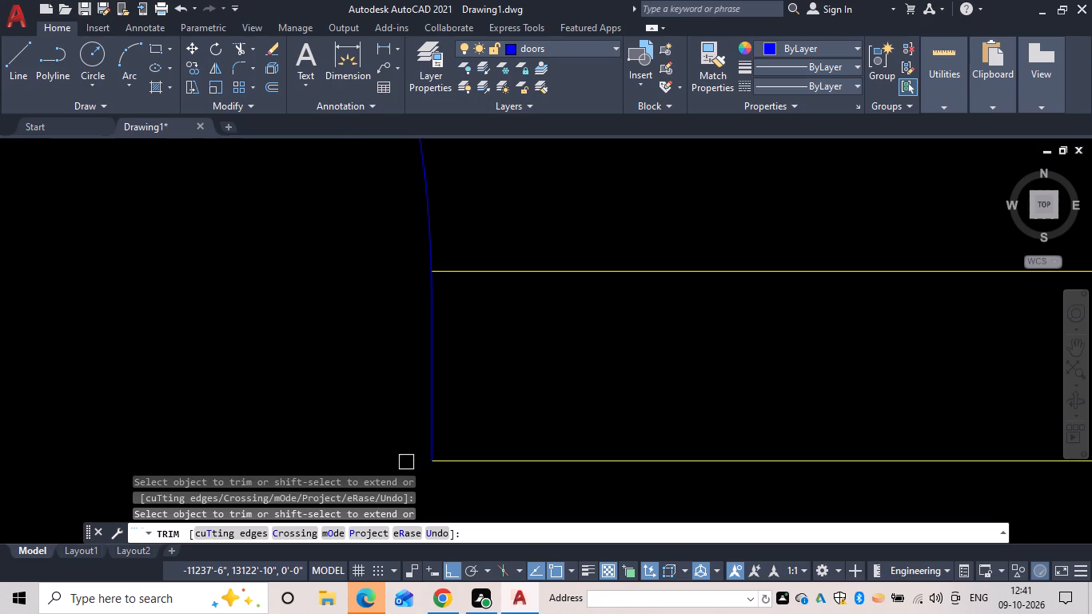
Trim the wall stubs and old jamb line projecting past the arc end of the top-left room's door.
scroll(377, 383, "down", 3)
middle_click_drag(361, 370, 699, 266)
scroll(103, 268, "up", 2)
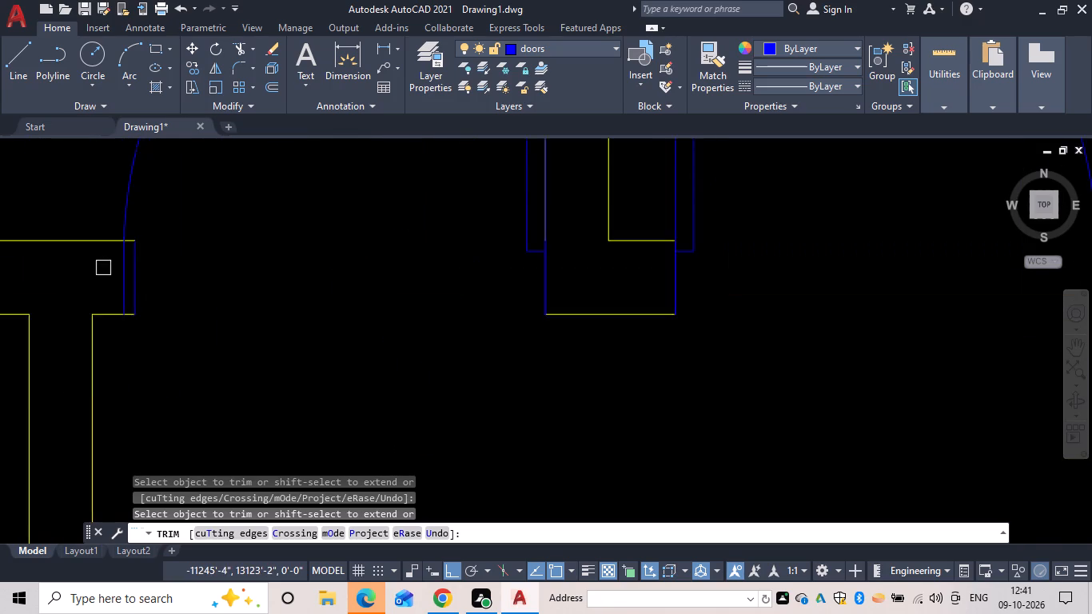
scroll(114, 262, "up", 2)
left_click_drag(180, 153, 195, 460)
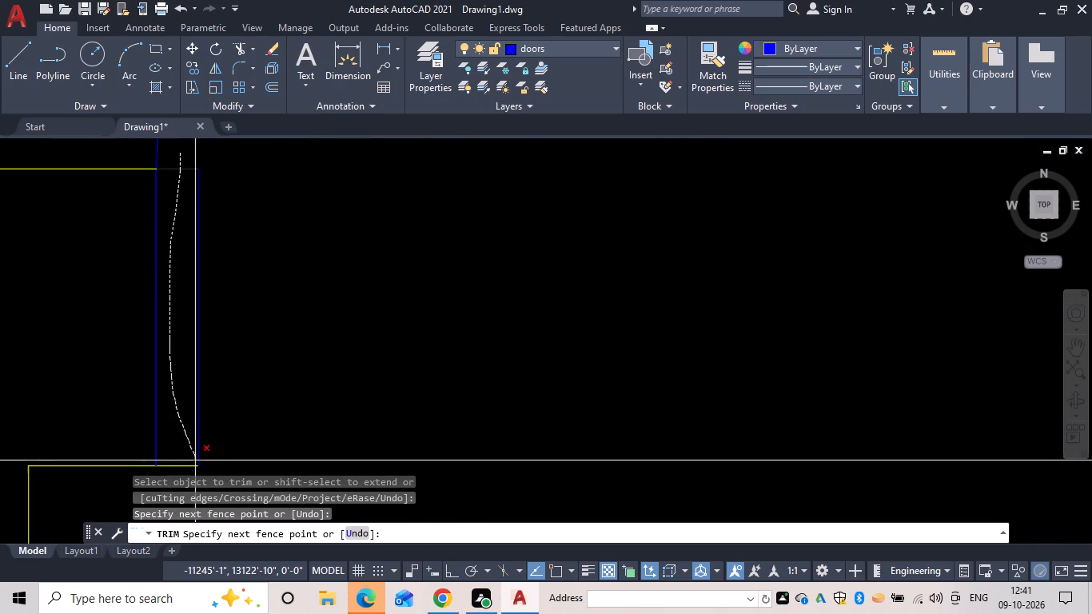
left_click_drag(195, 460, 193, 466)
left_click(200, 446)
scroll(304, 419, "down", 4)
scroll(368, 428, "down", 2)
middle_click_drag(368, 416, 394, 257)
key("Escape")
Reduce the size of the door between the top-left room and the small room below it, bringing its arc end just inside the opening.
left_click(215, 314)
left_click(207, 264)
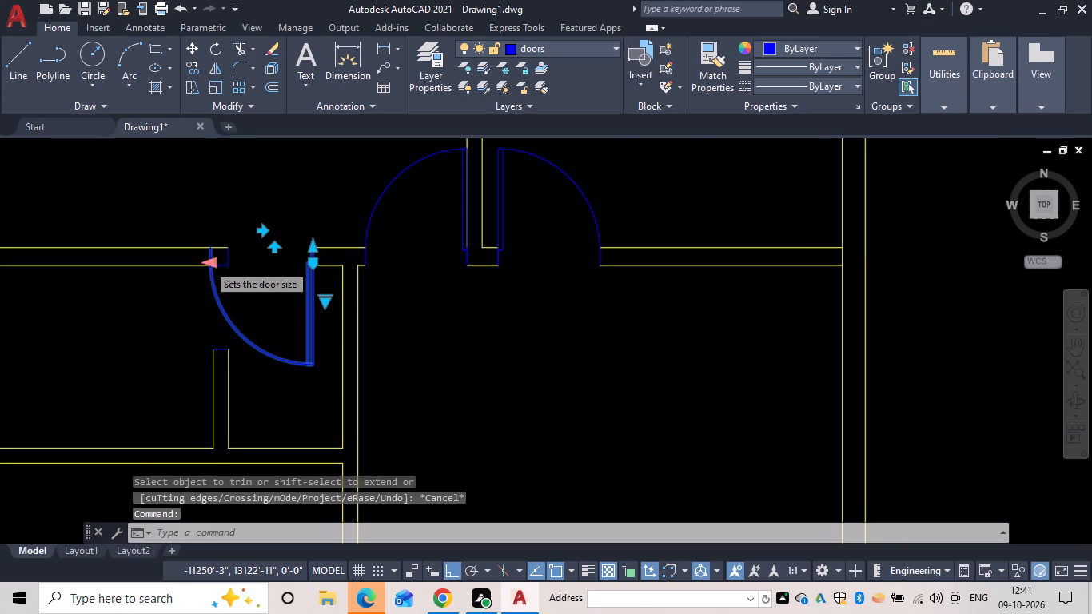
scroll(225, 274, "up", 2)
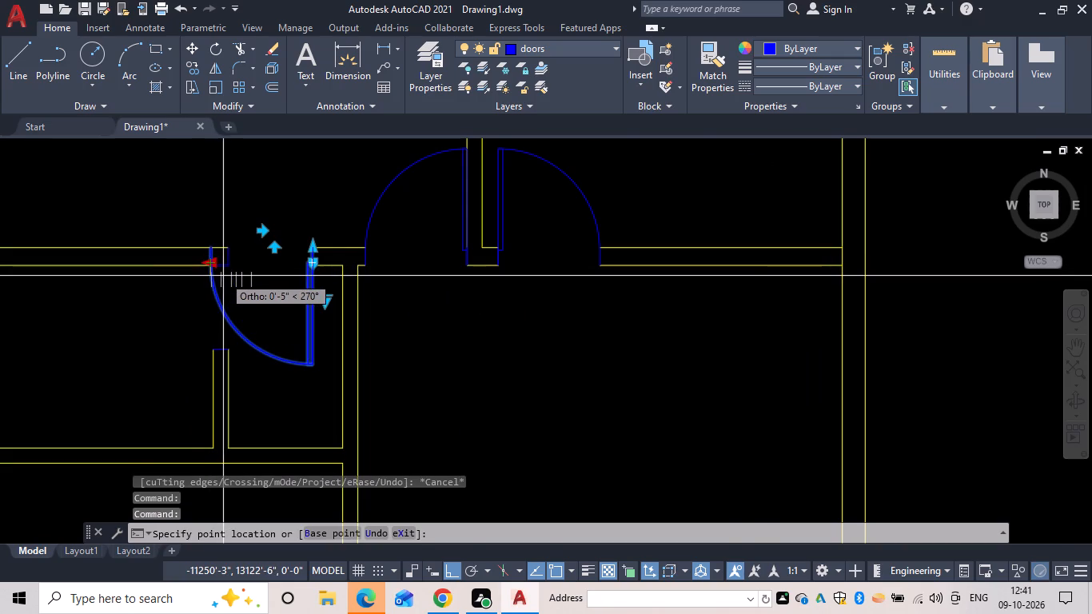
scroll(224, 276, "up", 2)
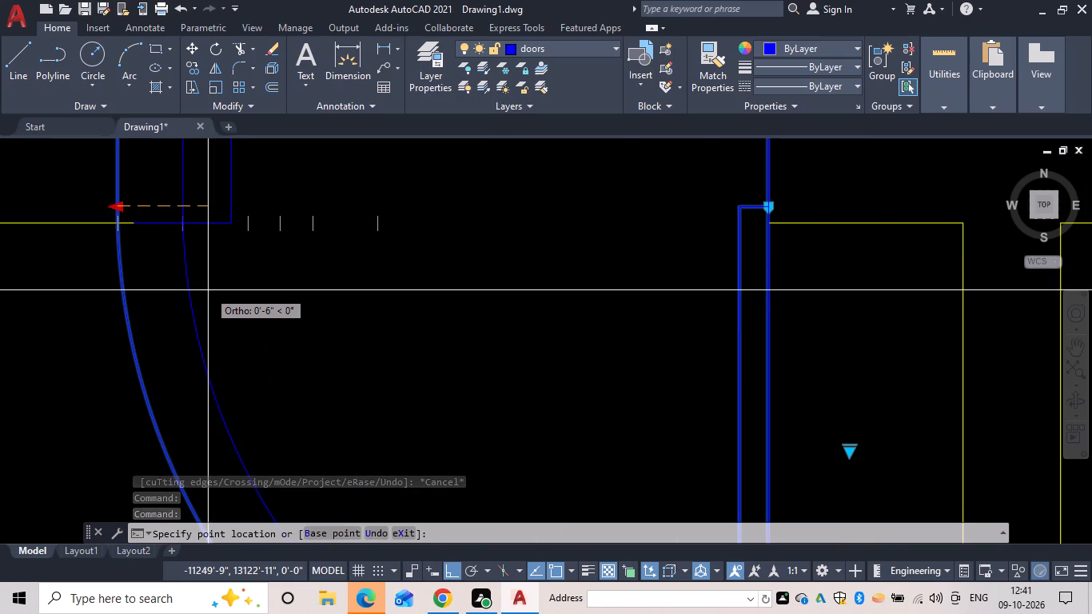
scroll(217, 289, "down", 3)
middle_click_drag(217, 287, 229, 305)
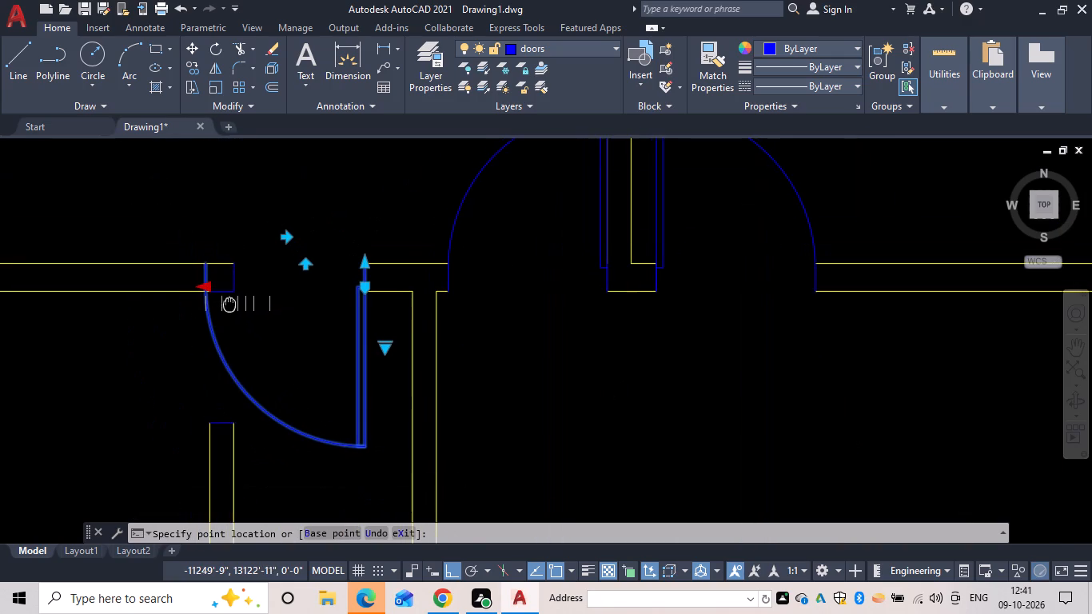
middle_click_drag(229, 305, 231, 305)
scroll(225, 305, "up", 1)
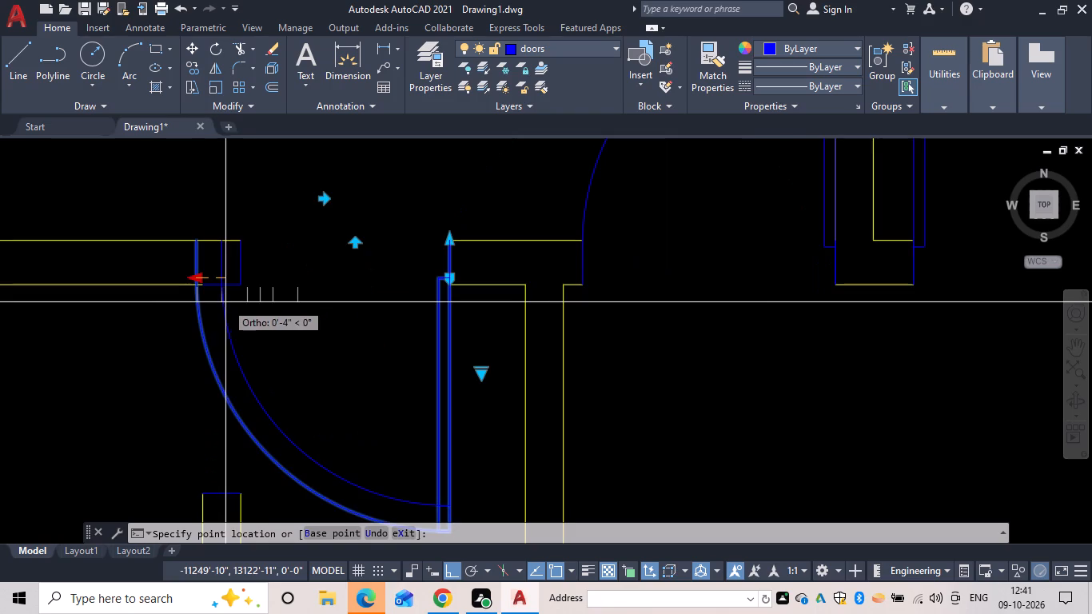
scroll(227, 302, "up", 2)
left_click(263, 297)
key("Escape")
scroll(294, 293, "down", 1)
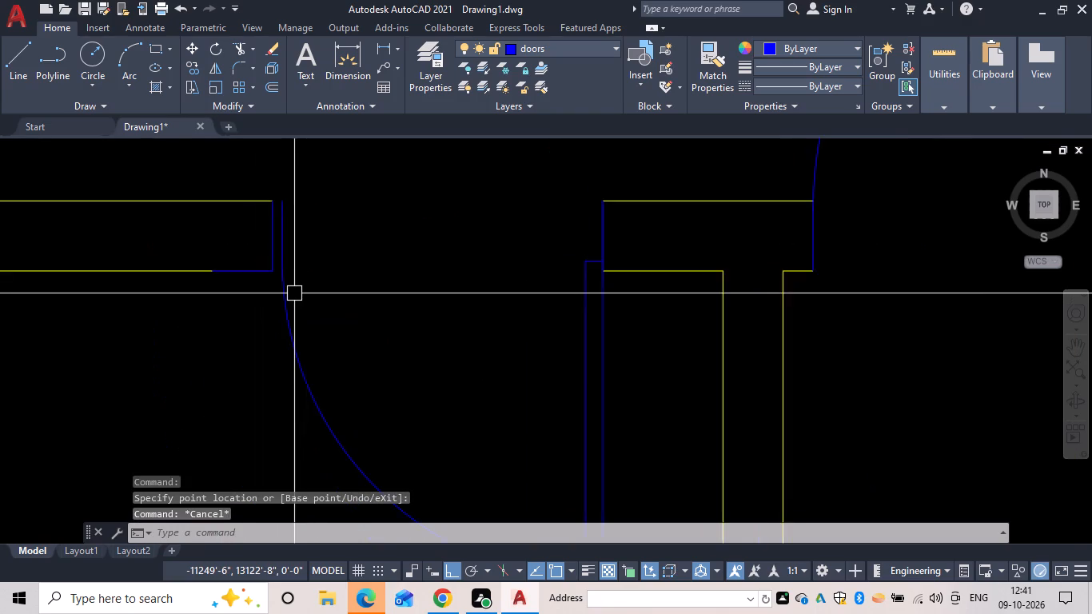
Extend both wall lines beside the resized small-room door to the frame line at its arc end.
middle_click_drag(294, 293, 312, 356)
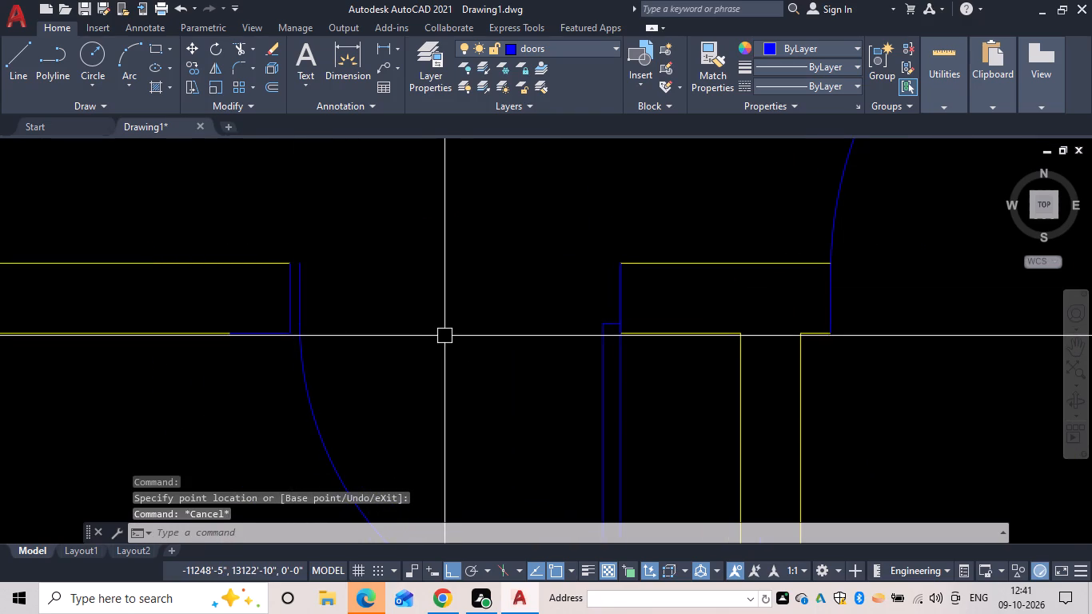
key("e")
key("x")
key("space")
left_click(268, 262)
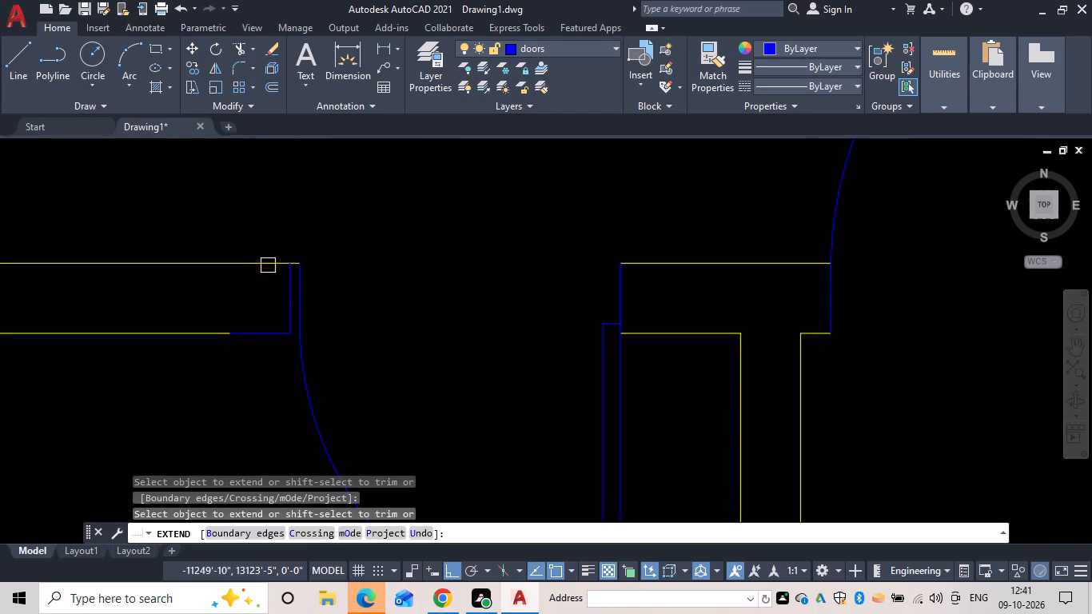
left_click(255, 337)
left_click(265, 337)
key("Escape")
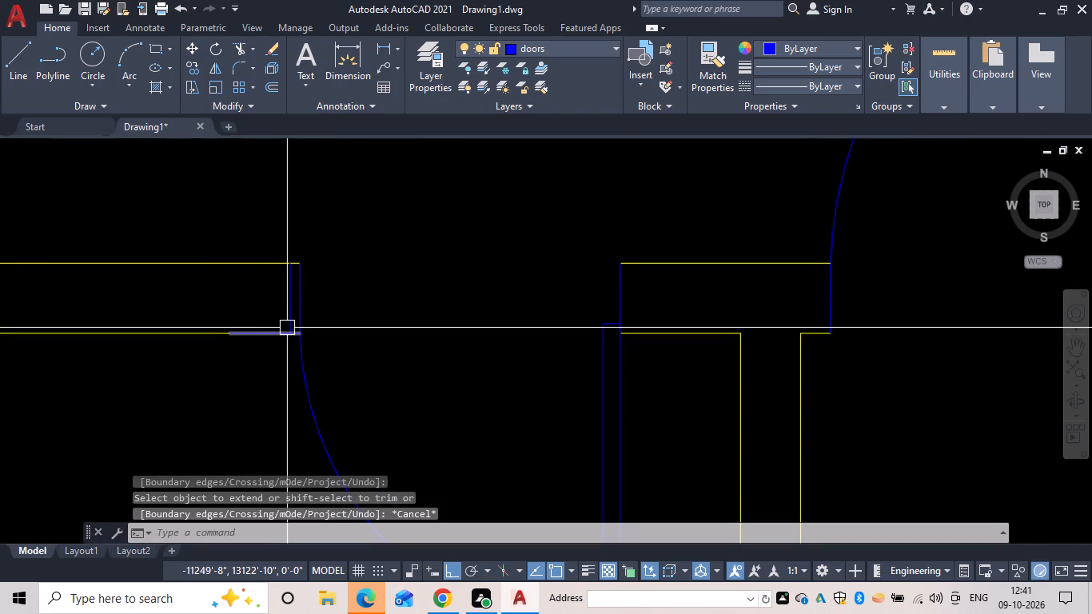
Trim away the old jamb line left inside the extended wall end beside the small-room door.
key("t")
type("r")
key("space")
left_click(287, 305)
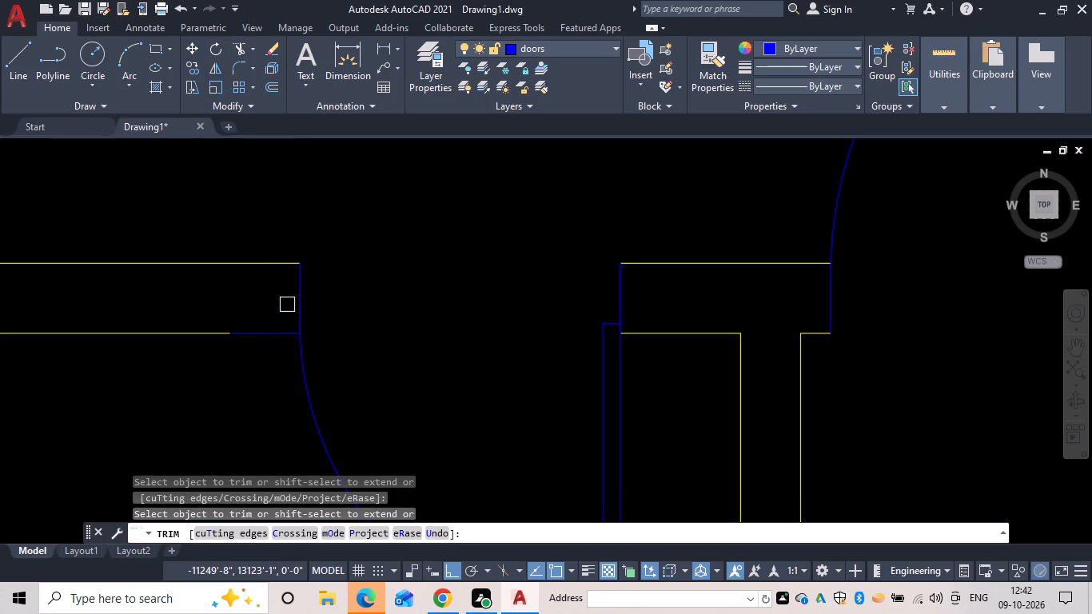
scroll(311, 297, "down", 4)
middle_click(311, 297)
scroll(333, 293, "down", 2)
middle_click(332, 293)
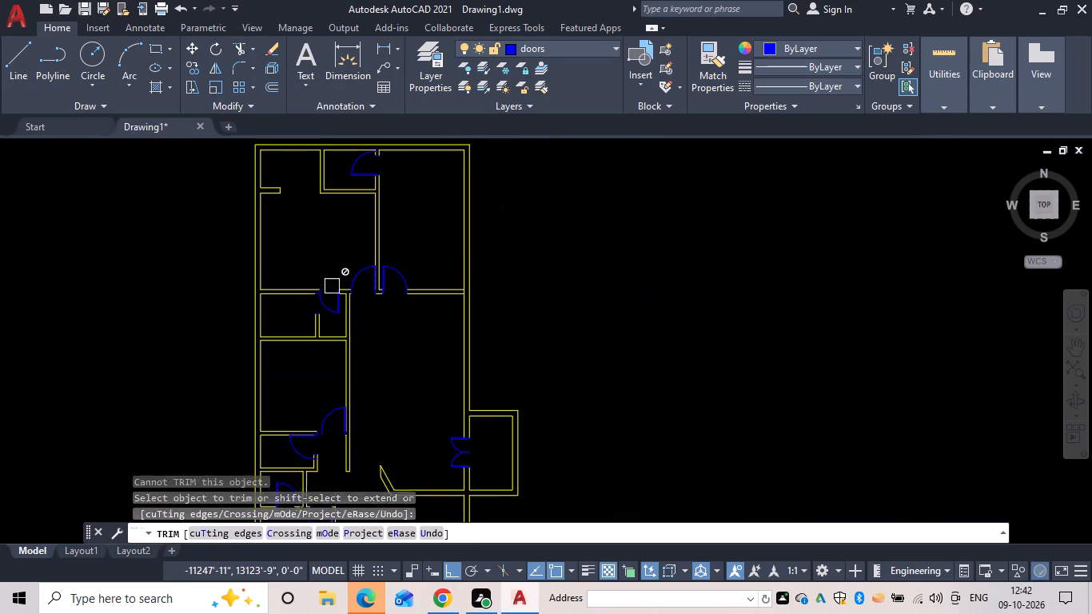
middle_click_drag(353, 394, 348, 391)
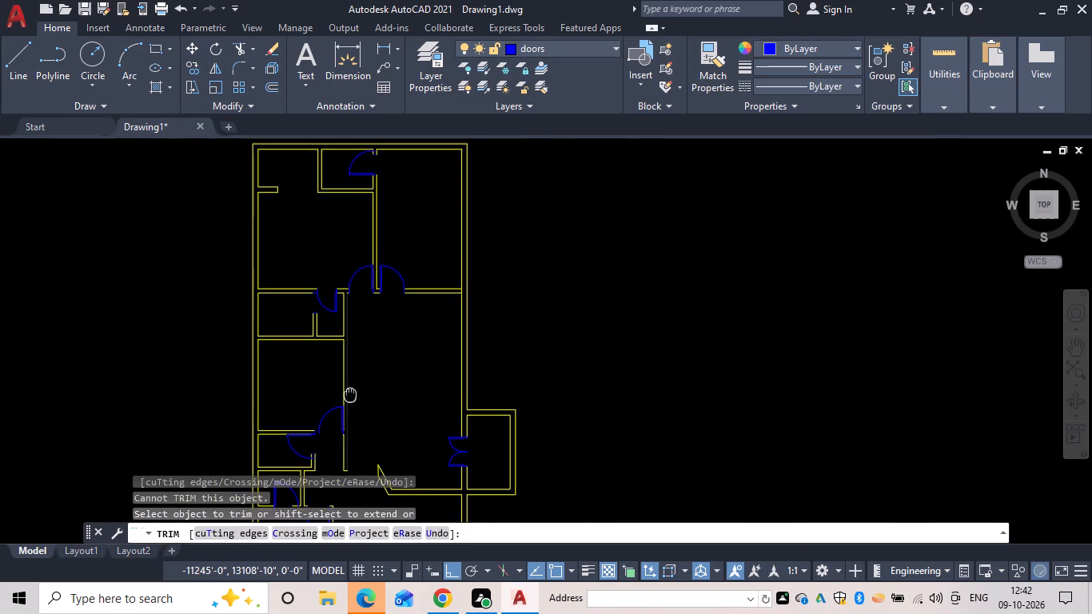
middle_click_drag(348, 391, 344, 307)
key("Escape")
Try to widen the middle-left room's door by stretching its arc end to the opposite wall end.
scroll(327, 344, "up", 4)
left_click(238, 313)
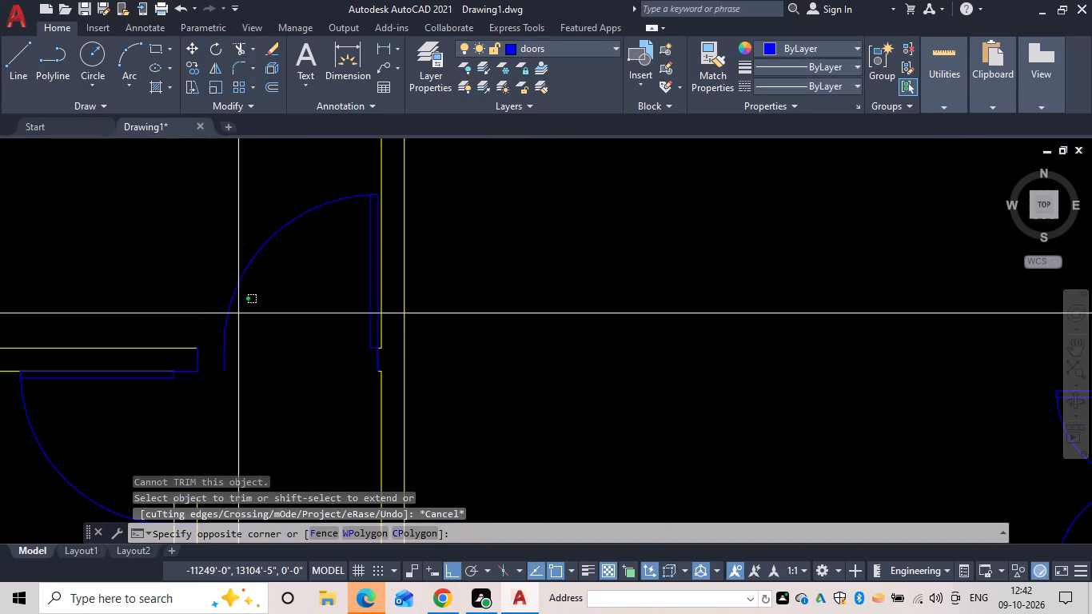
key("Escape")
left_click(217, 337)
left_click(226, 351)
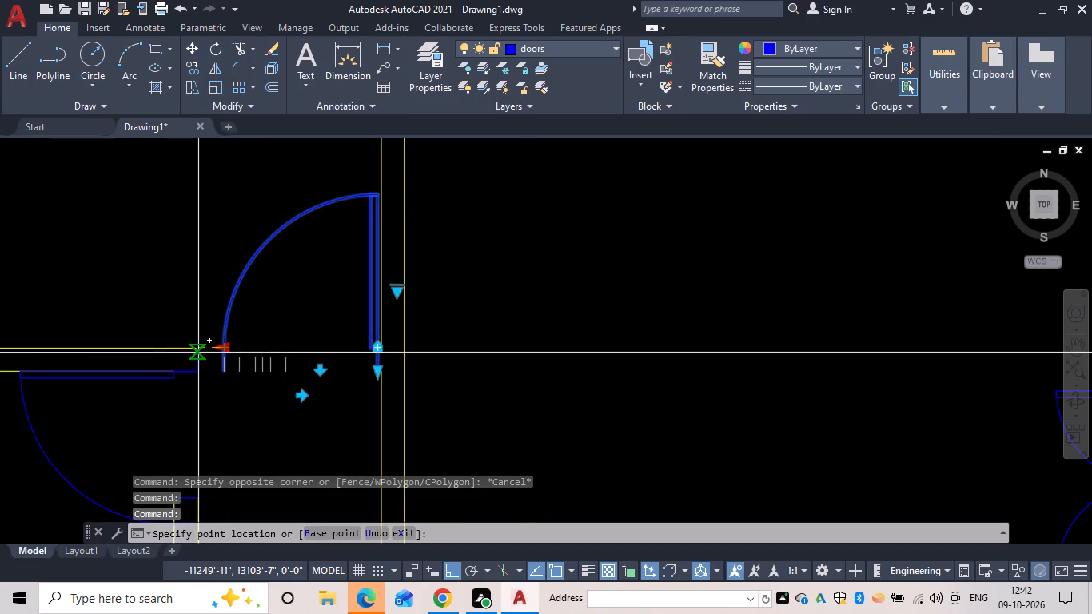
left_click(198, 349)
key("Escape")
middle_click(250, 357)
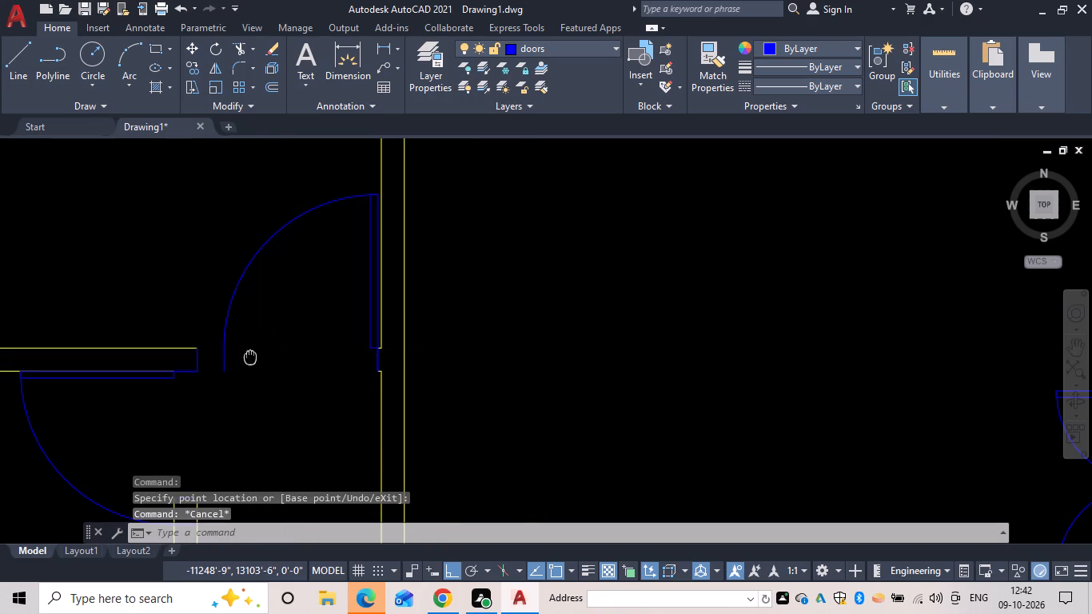
Scale up the middle-left room's door from the lower hinge-side corner until its arc end meets the opposite wall end.
left_click(231, 298)
key("s")
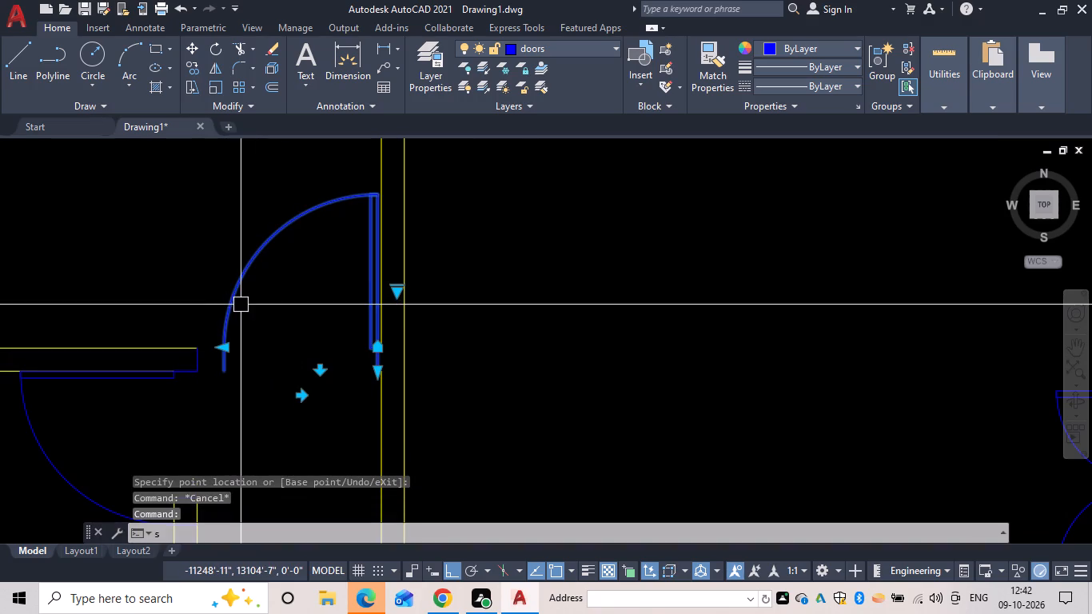
type("c")
key("space")
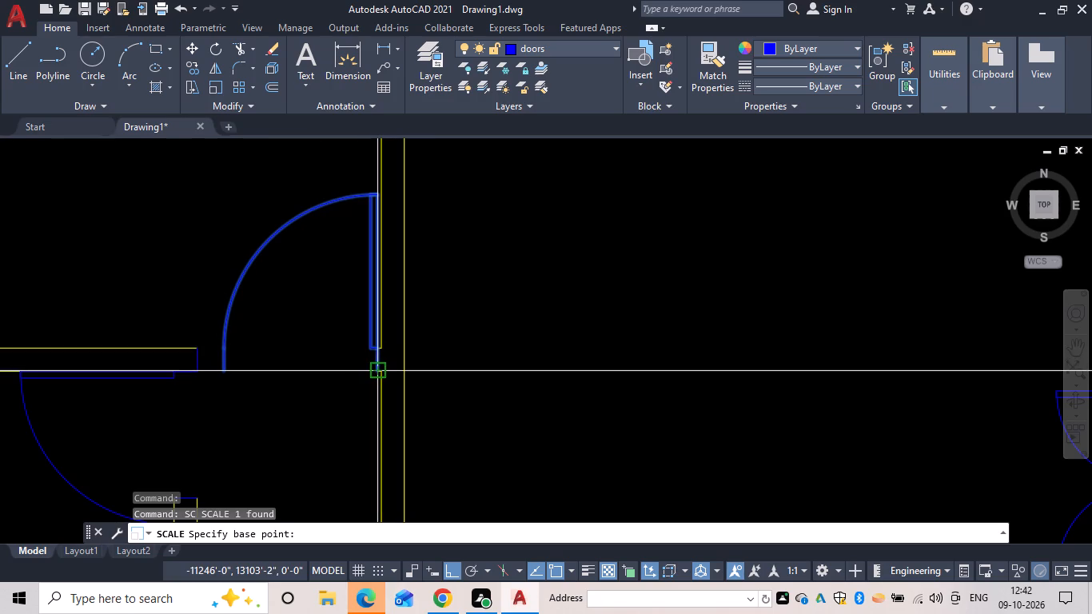
left_click_drag(377, 371, 369, 372)
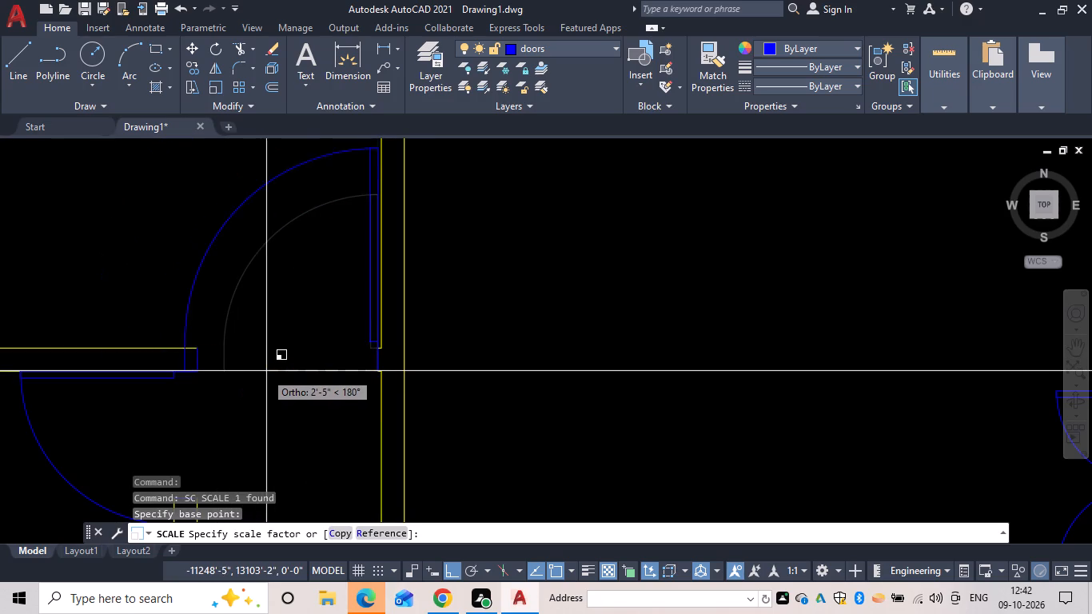
left_click(273, 371)
scroll(239, 388, "down", 1)
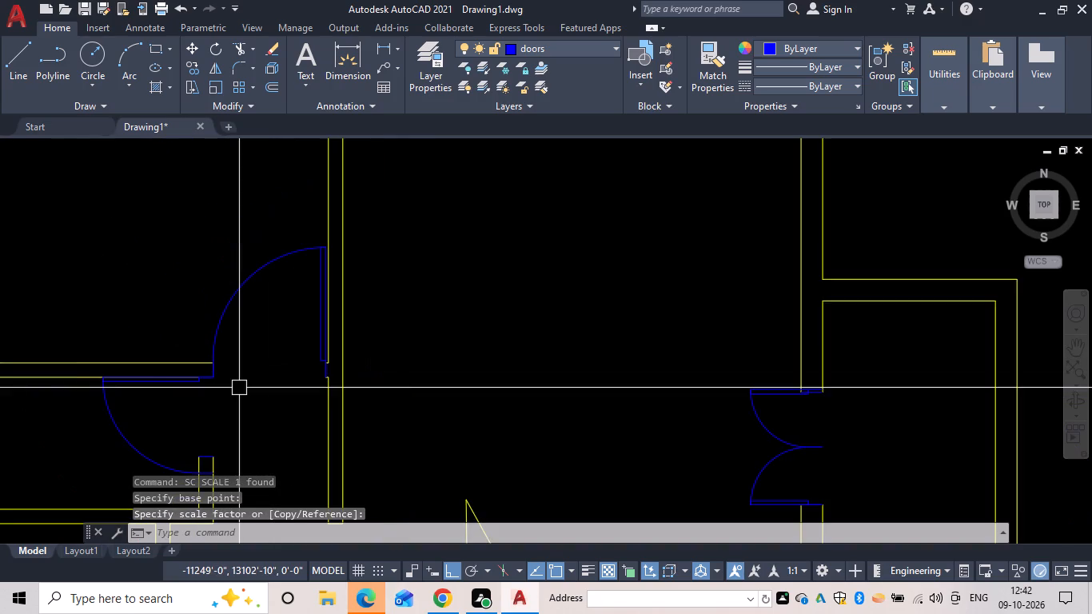
scroll(239, 388, "down", 1)
middle_click_drag(239, 388, 239, 377)
scroll(234, 381, "up", 4)
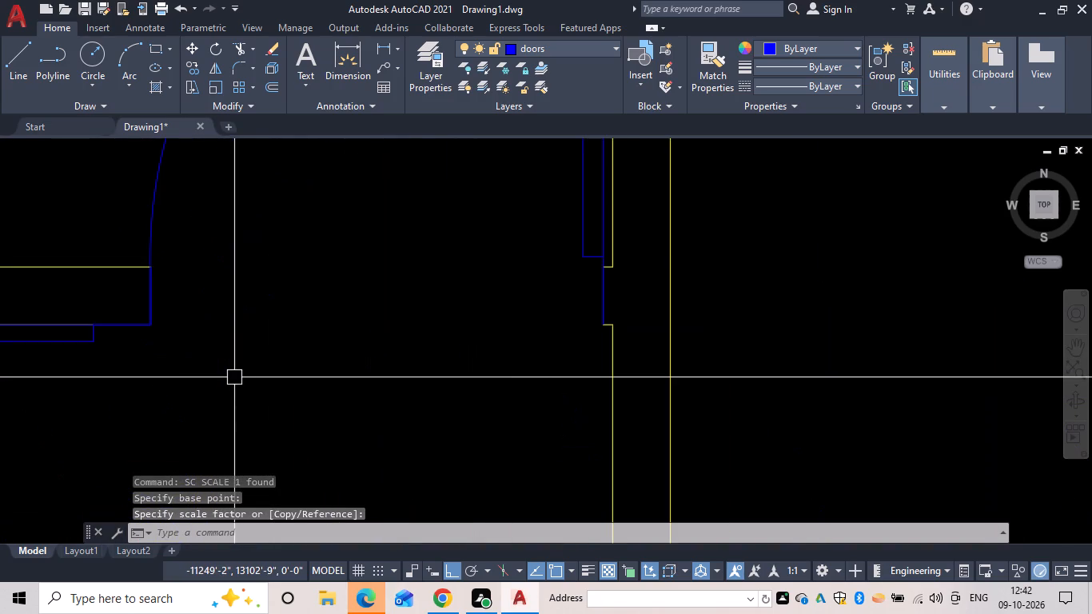
Reduce the size of the door in the small room below the middle-left room, pulling its arc end up from the lower jamb.
scroll(234, 389, "down", 3)
middle_click_drag(231, 389, 249, 296)
left_click(187, 362)
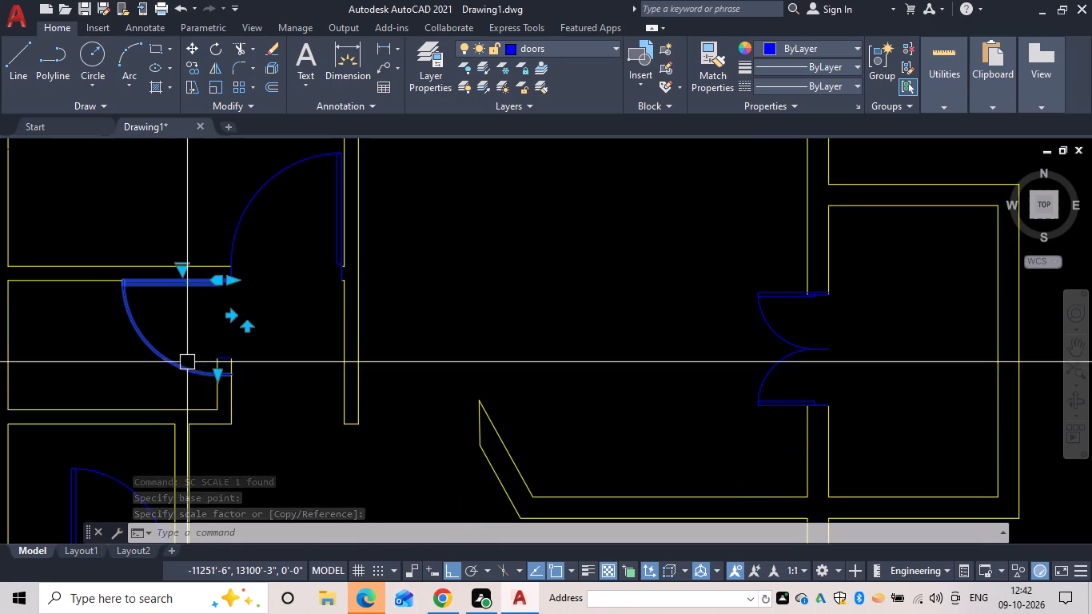
left_click(219, 371)
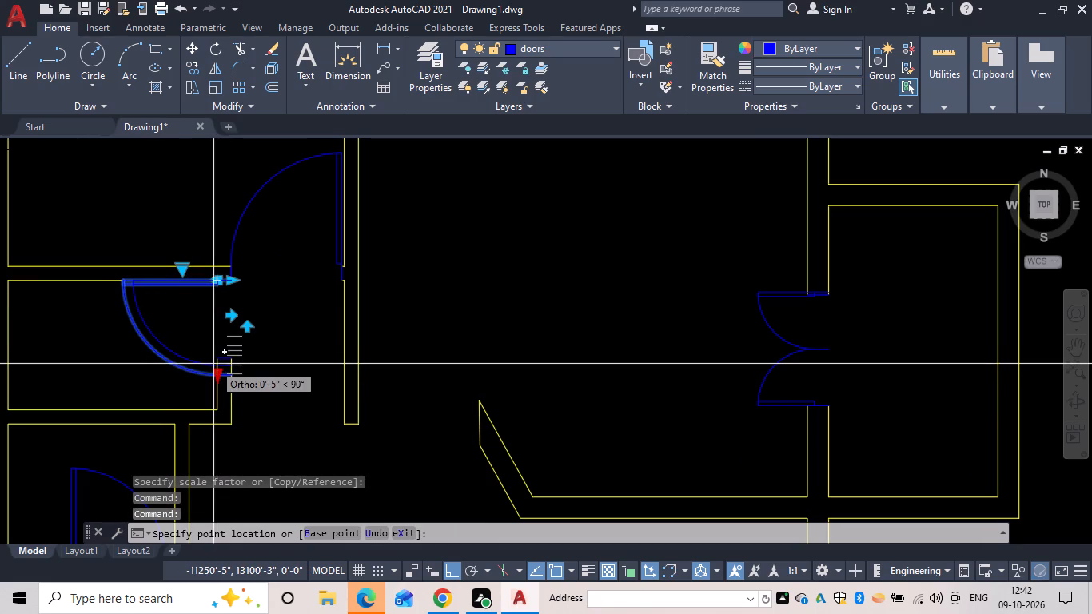
scroll(217, 363, "up", 4)
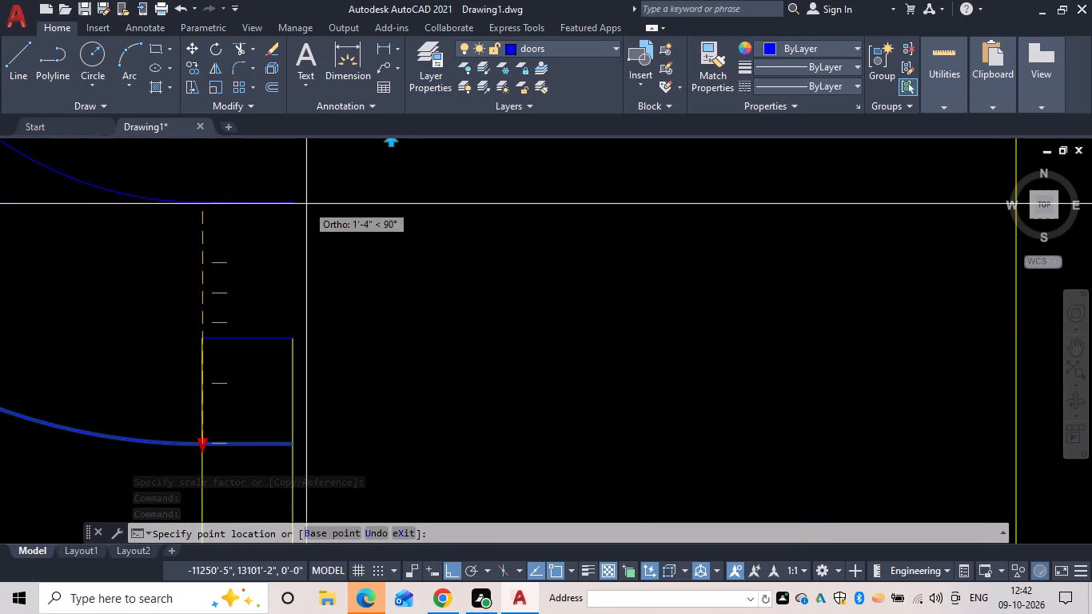
left_click(306, 204)
scroll(332, 229, "down", 3)
middle_click_drag(333, 240, 303, 357)
key("Escape")
Scale up the door of the small room below the middle-left room from its upper hinge-side corner until its arc end meets the lower wall end.
left_click(269, 346)
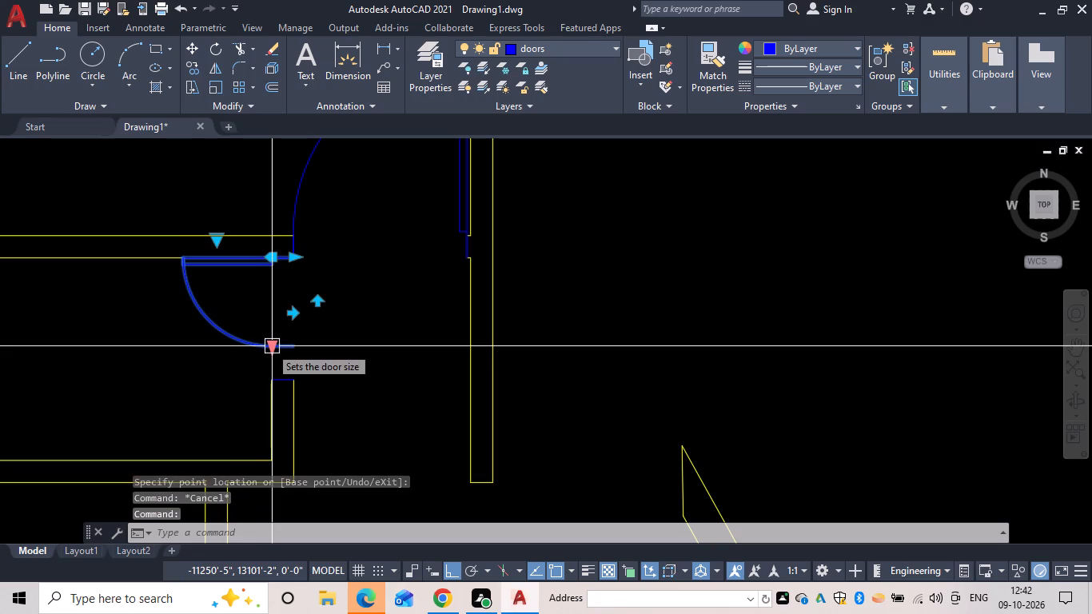
type("sc")
key("space")
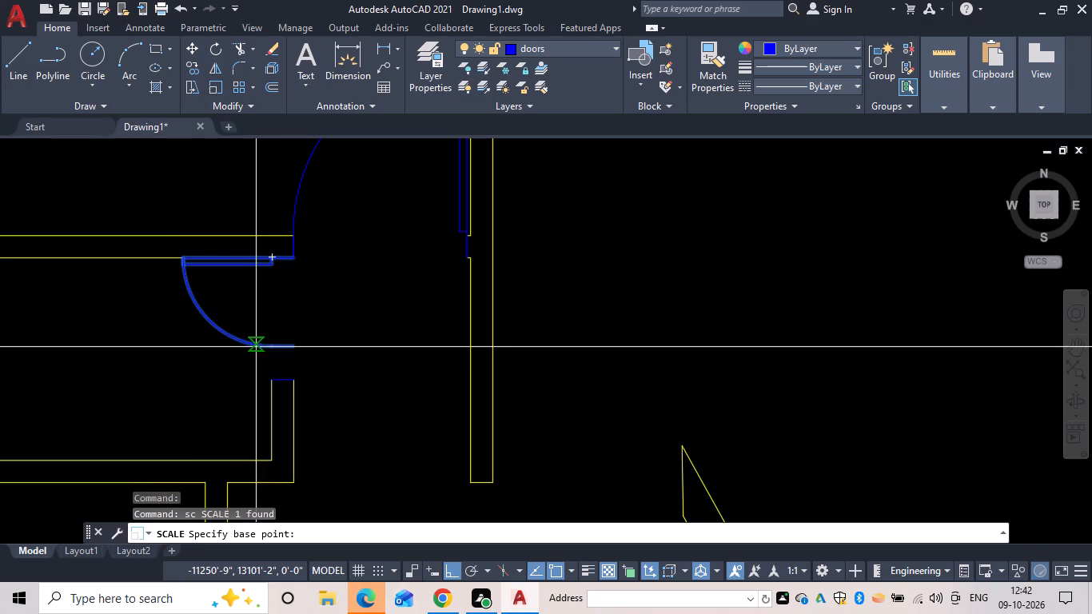
left_click_drag(293, 259, 293, 268)
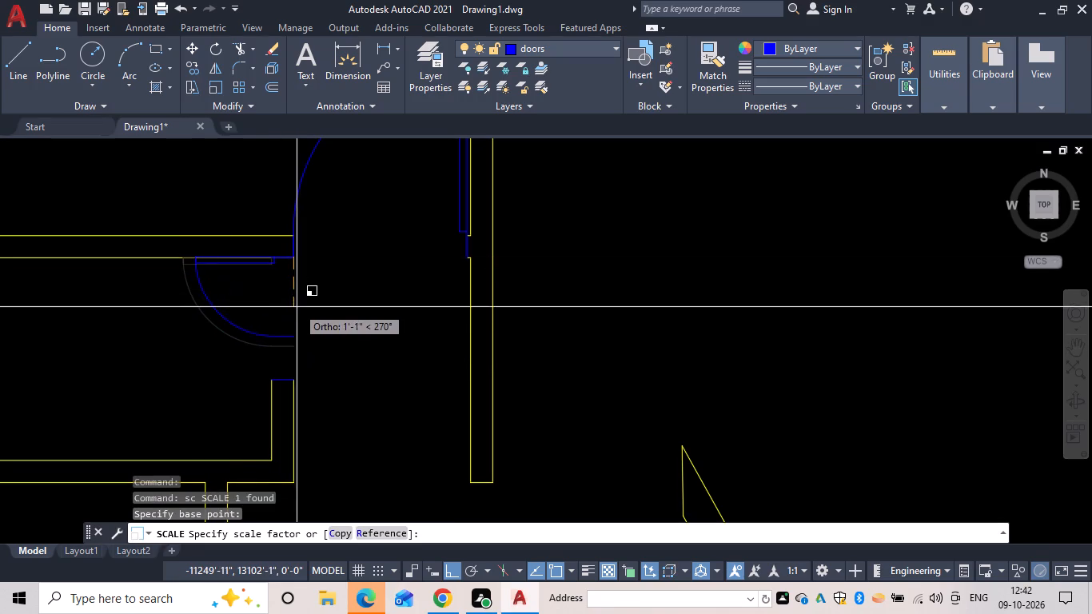
scroll(299, 333, "up", 3)
middle_click_drag(301, 331, 351, 245)
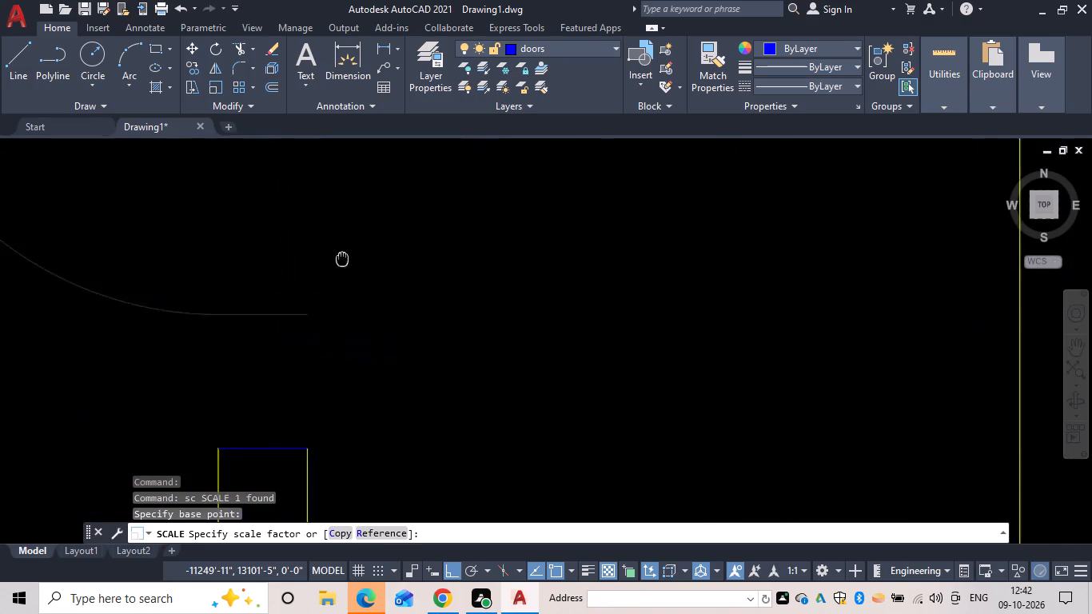
middle_click_drag(351, 245, 372, 216)
left_click(377, 216)
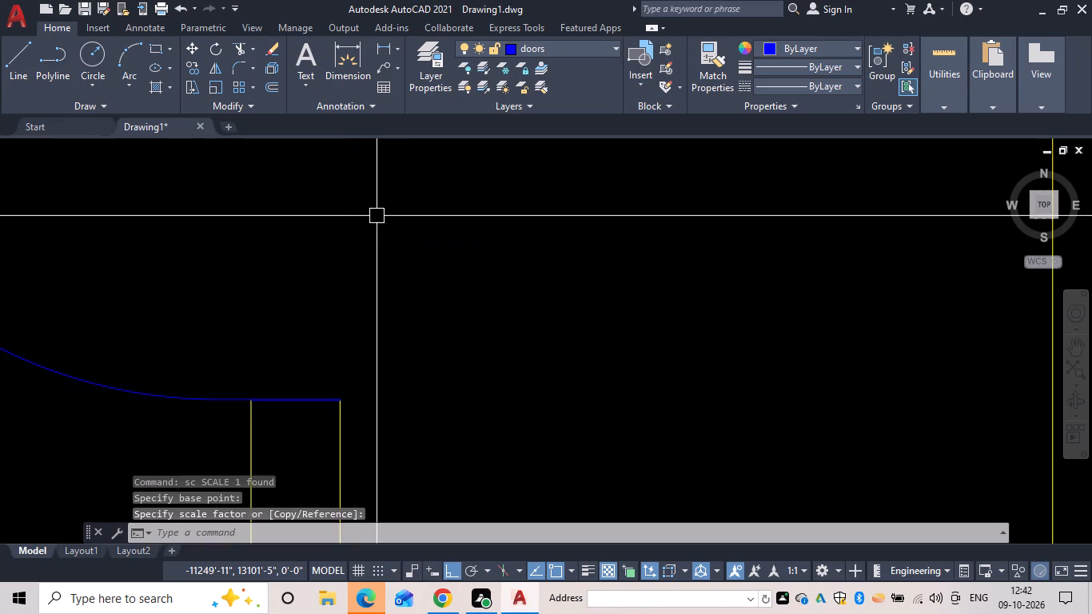
scroll(418, 258, "down", 5)
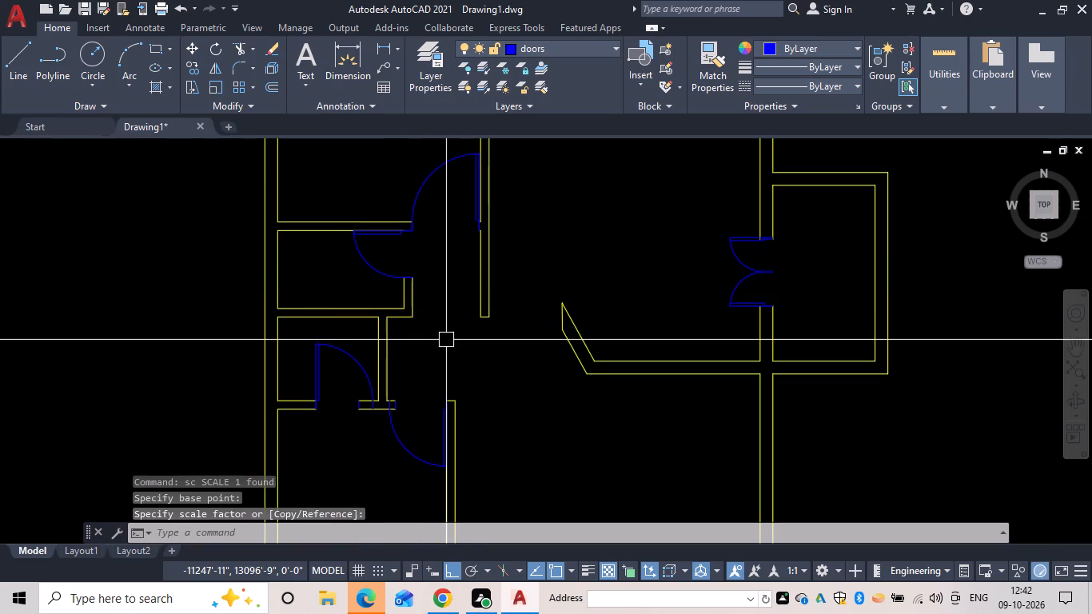
Shrink the door in the bottom wall of the next small room down so its arc end meets the opposite wall end.
scroll(373, 378, "up", 2)
left_click(348, 374)
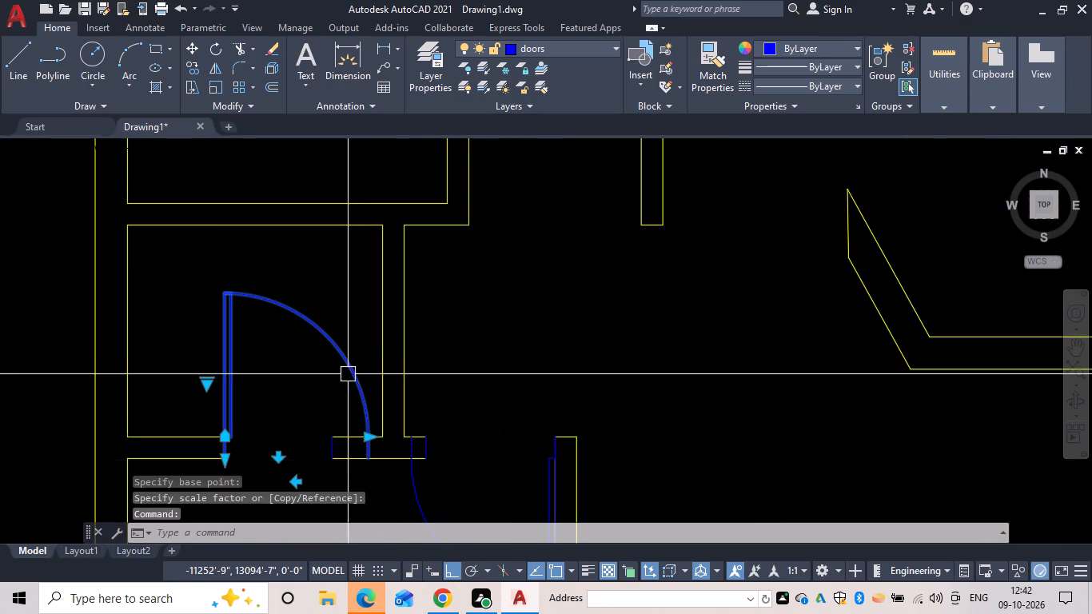
left_click(366, 440)
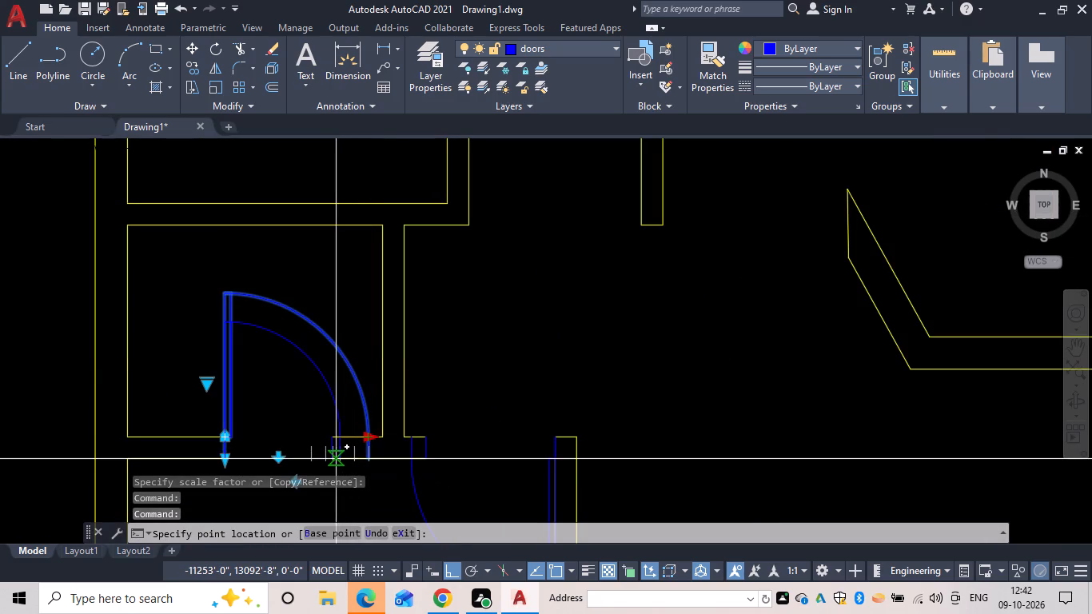
left_click(334, 460)
Shrink the door at the lower-left room's upper corner entrance so its arc end meets the opposite wall end.
middle_click_drag(470, 415, 445, 266)
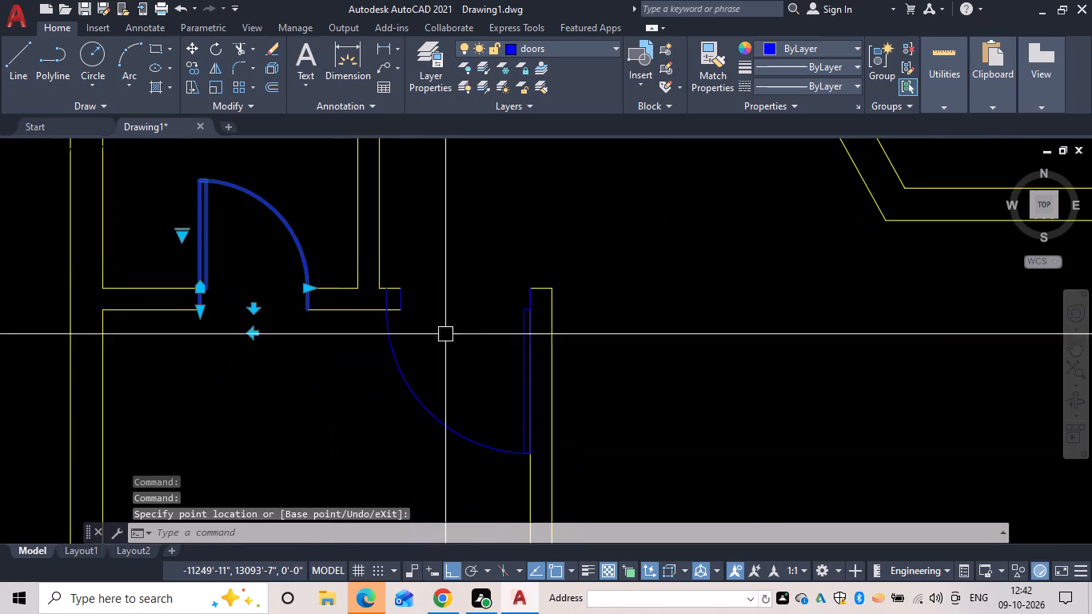
left_click(417, 379)
left_click(413, 379)
left_click(397, 386)
left_click(401, 380)
key("Escape")
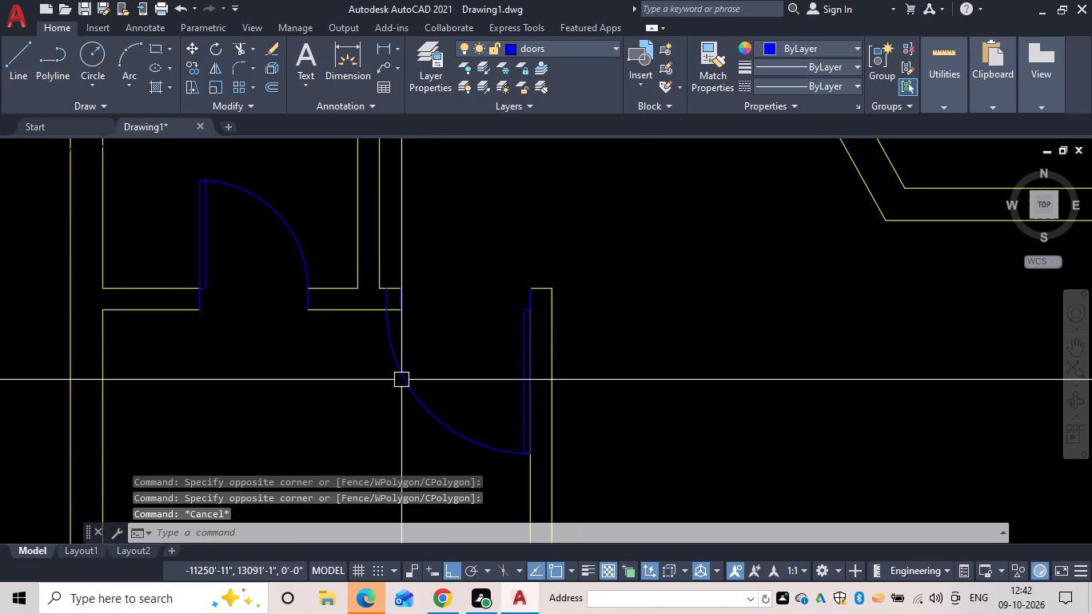
left_click(401, 380)
left_click(388, 306)
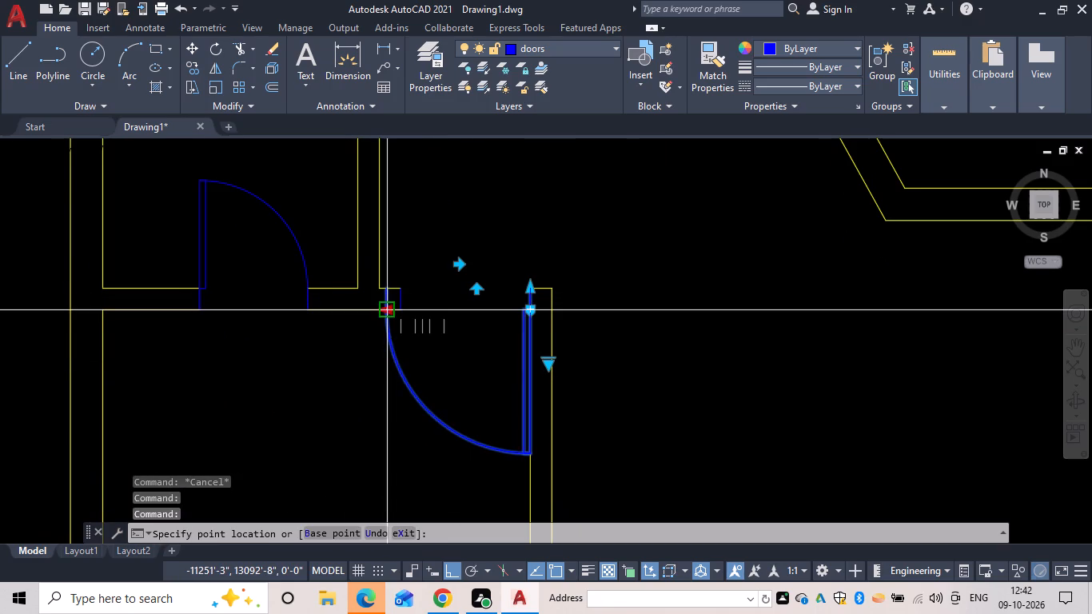
left_click(405, 321)
key("Escape")
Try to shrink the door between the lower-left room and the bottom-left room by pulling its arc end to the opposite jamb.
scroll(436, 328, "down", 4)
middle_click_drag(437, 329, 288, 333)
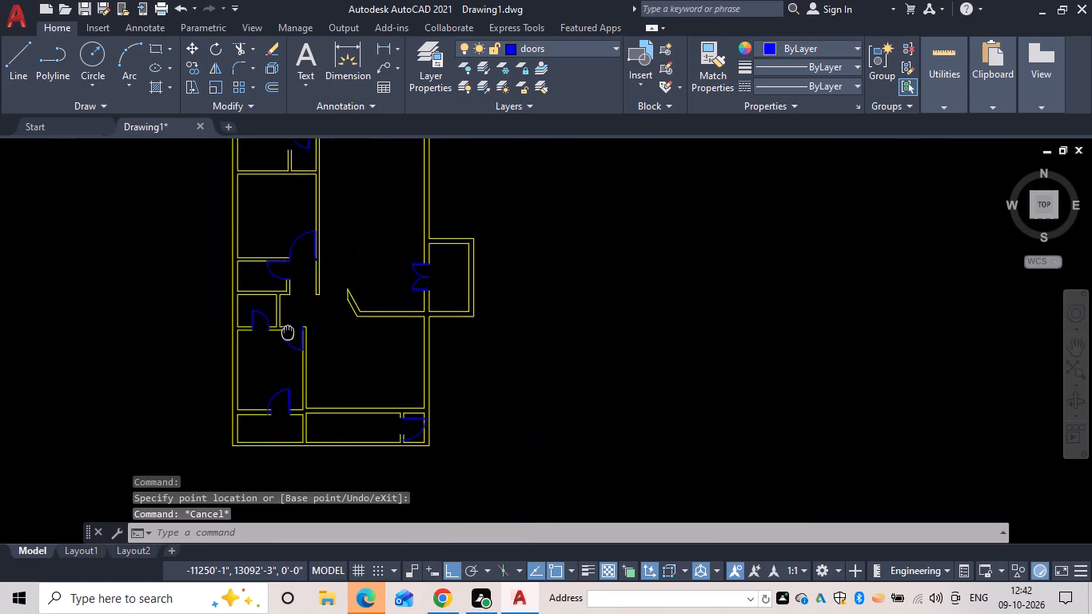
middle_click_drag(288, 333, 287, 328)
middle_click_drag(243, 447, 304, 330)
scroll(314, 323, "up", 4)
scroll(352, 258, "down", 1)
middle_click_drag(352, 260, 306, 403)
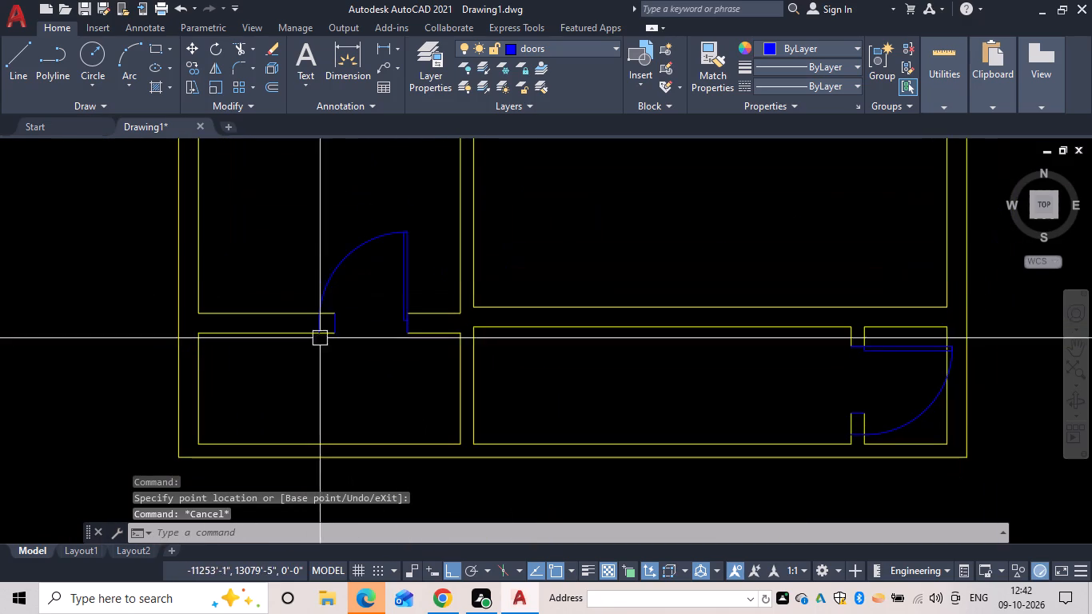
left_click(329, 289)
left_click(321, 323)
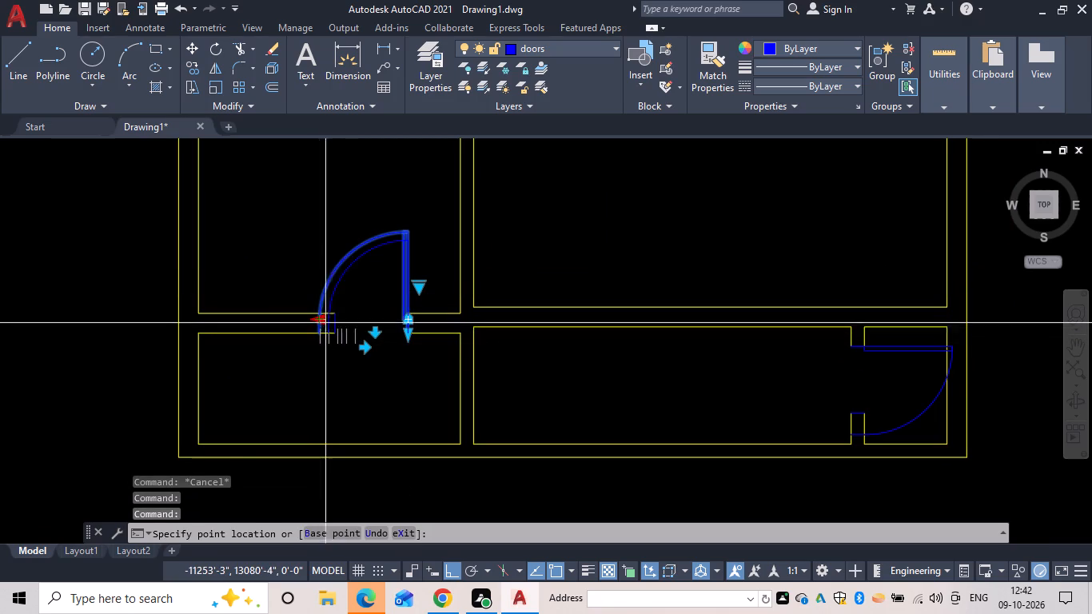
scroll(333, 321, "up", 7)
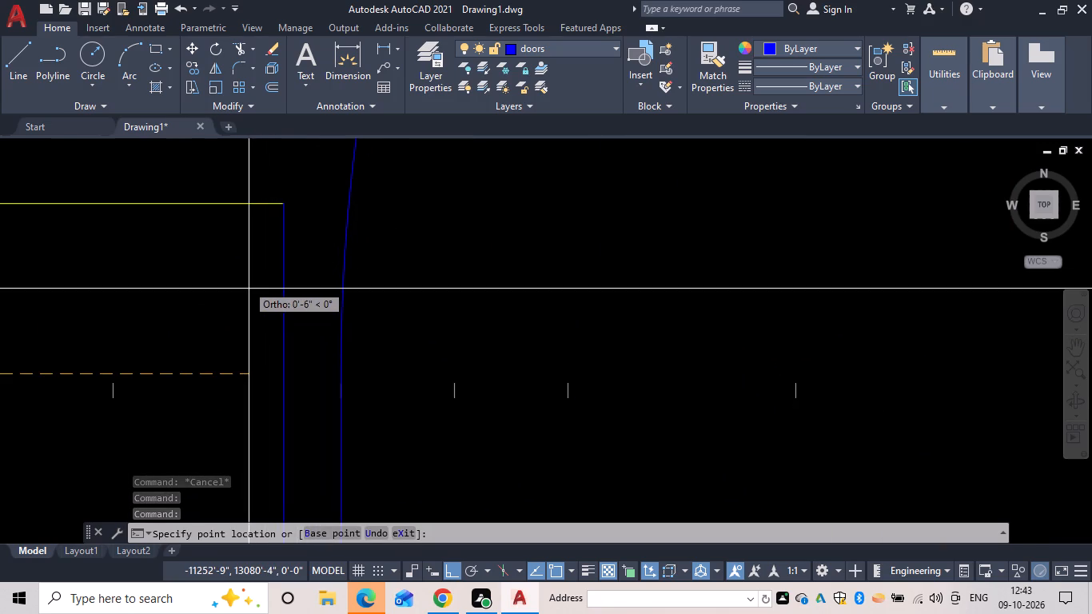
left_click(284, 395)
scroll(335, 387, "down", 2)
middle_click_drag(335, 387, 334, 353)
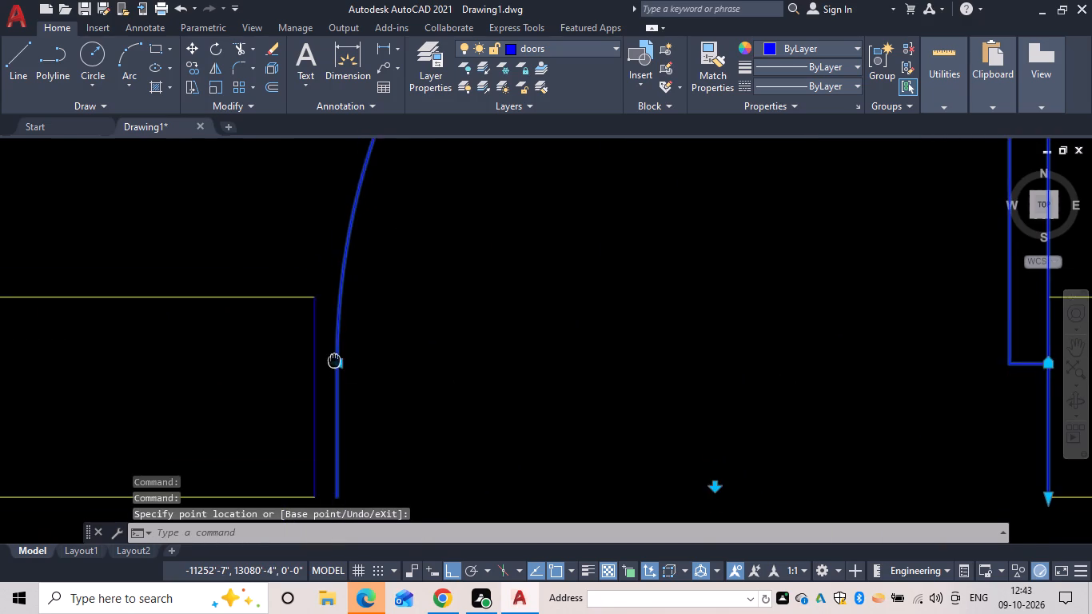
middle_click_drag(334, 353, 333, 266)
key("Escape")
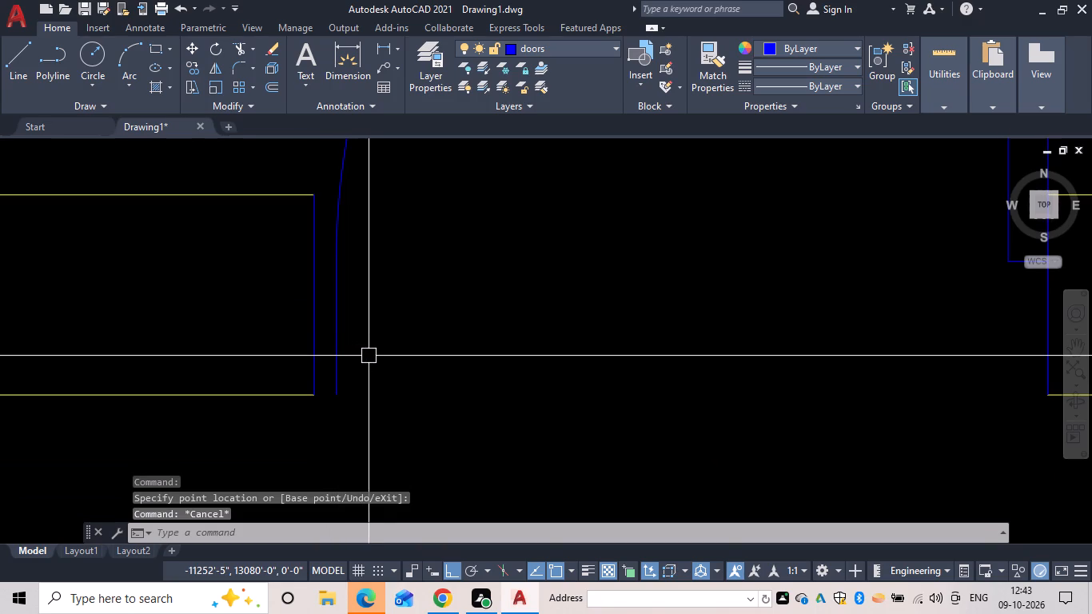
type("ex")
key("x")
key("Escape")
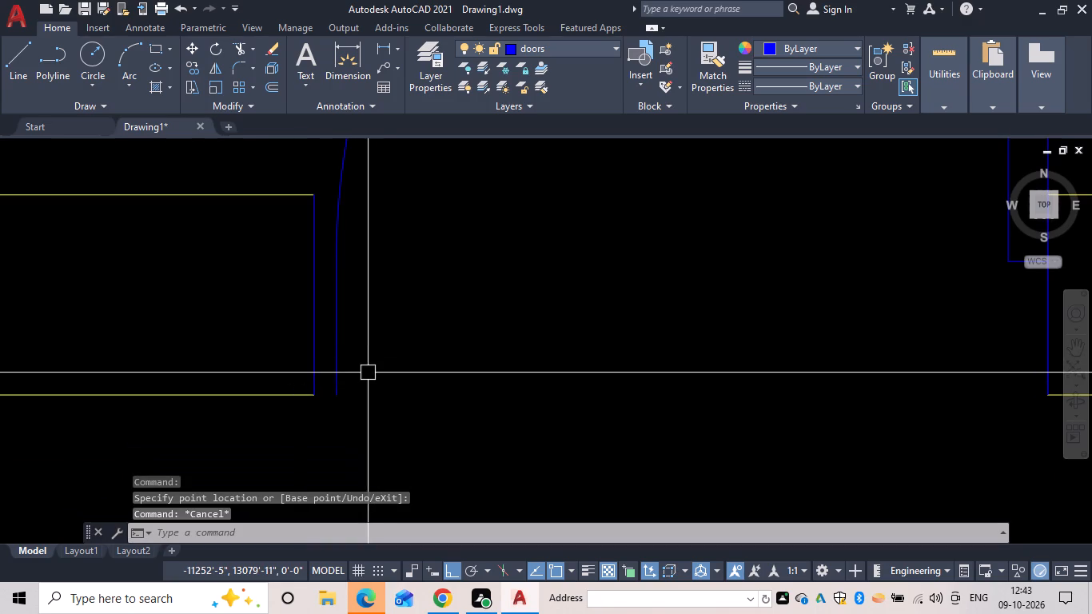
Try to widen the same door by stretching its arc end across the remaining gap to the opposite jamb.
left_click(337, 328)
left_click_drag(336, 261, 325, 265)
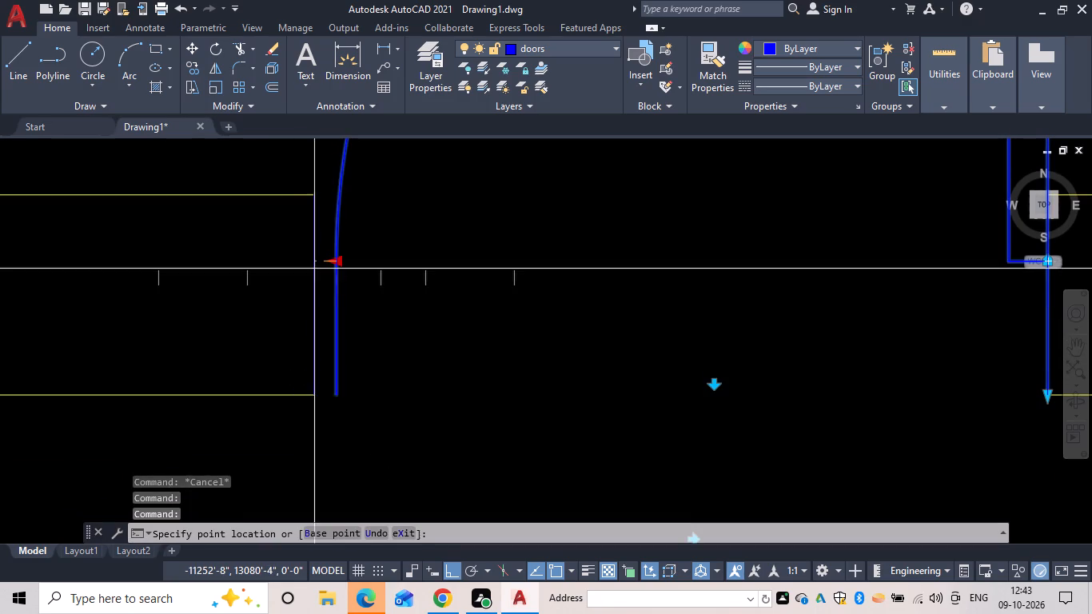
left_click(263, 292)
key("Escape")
Scale down the door above the bottom-left room from its lower hinge-side corner until its arc end meets the opposite wall end.
scroll(470, 293, "down", 3)
middle_click_drag(470, 293, 357, 297)
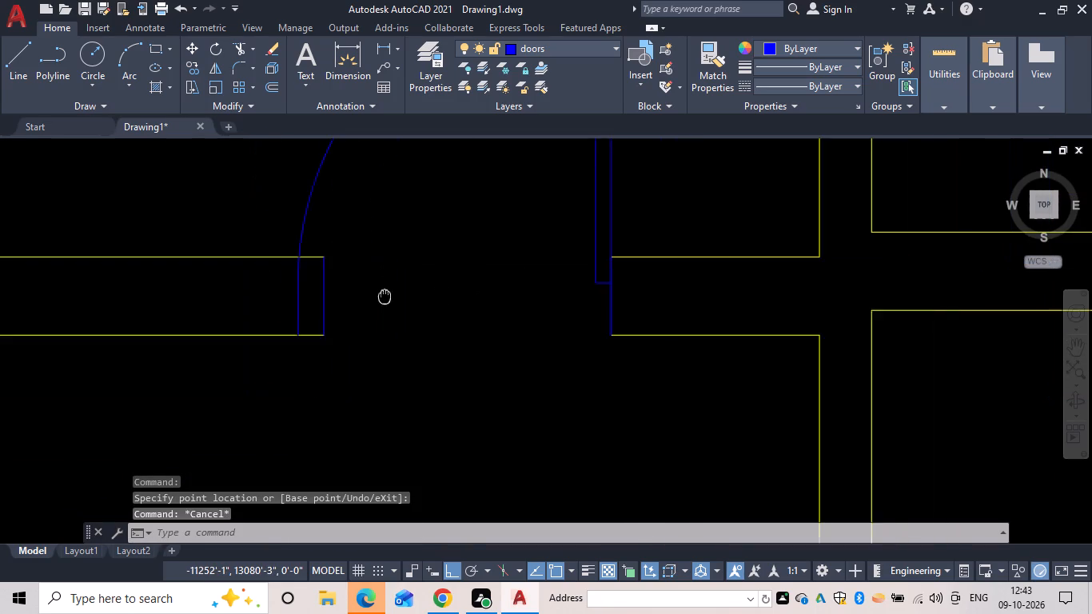
middle_click_drag(357, 297, 270, 328)
key("s")
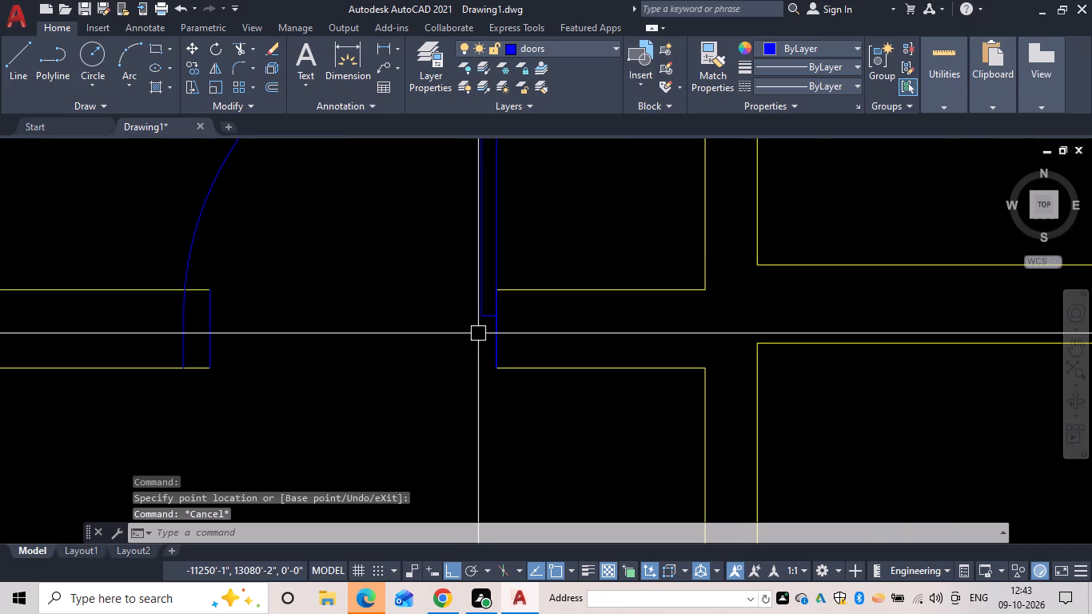
key("c")
key("space")
left_click(485, 279)
key("space")
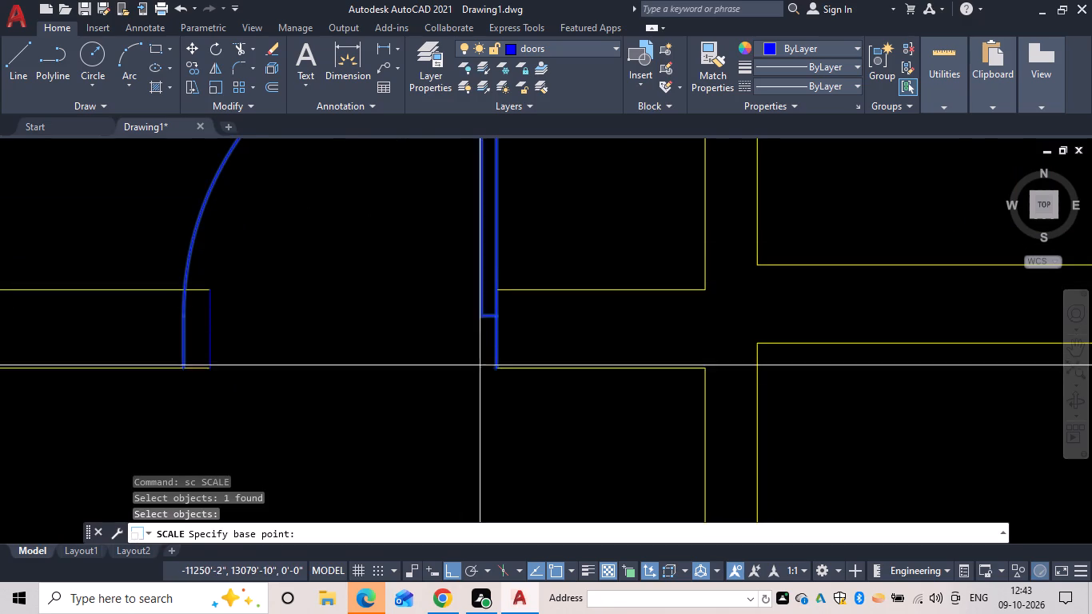
left_click(498, 368)
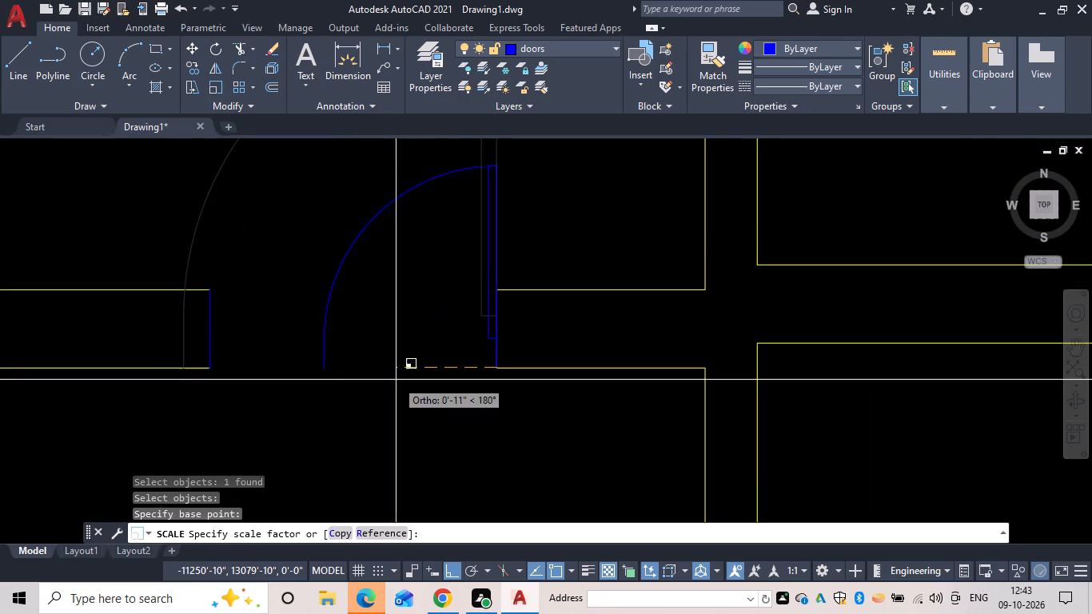
scroll(340, 370, "up", 3)
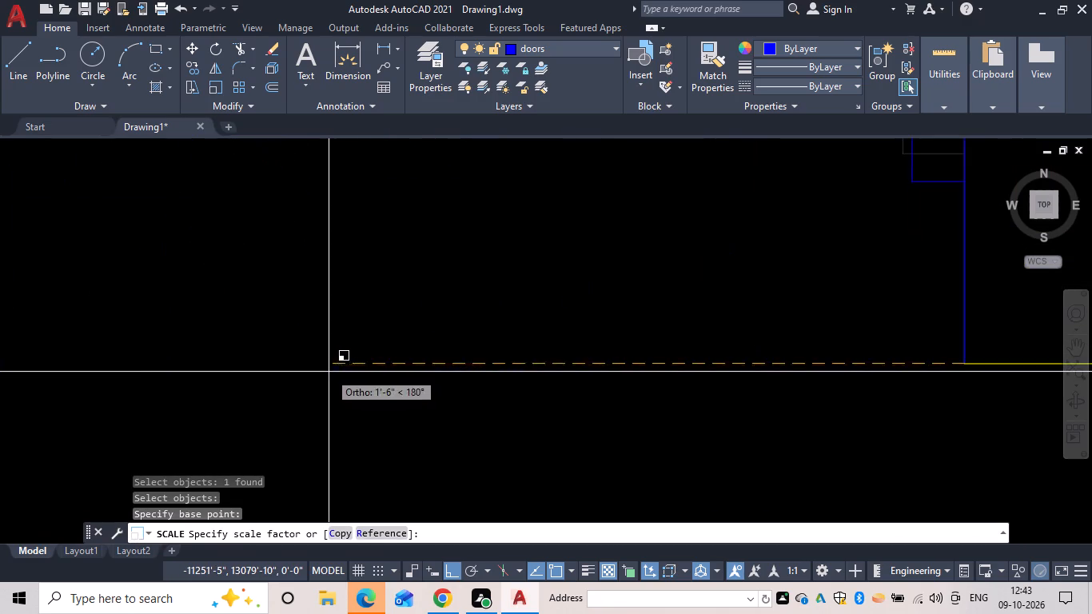
middle_click_drag(328, 372, 864, 380)
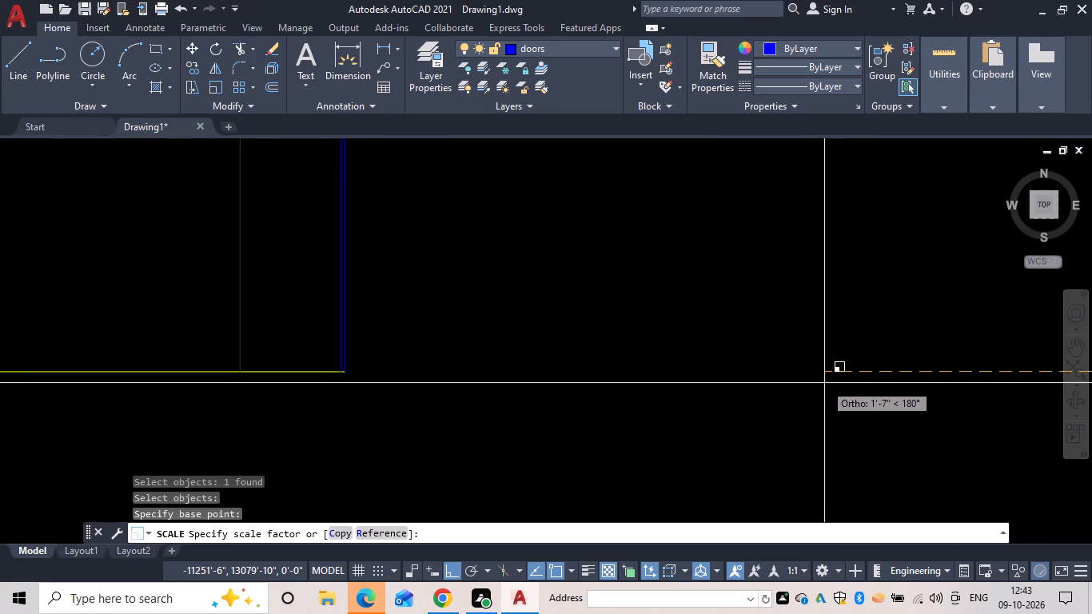
left_click(827, 381)
scroll(829, 381, "down", 5)
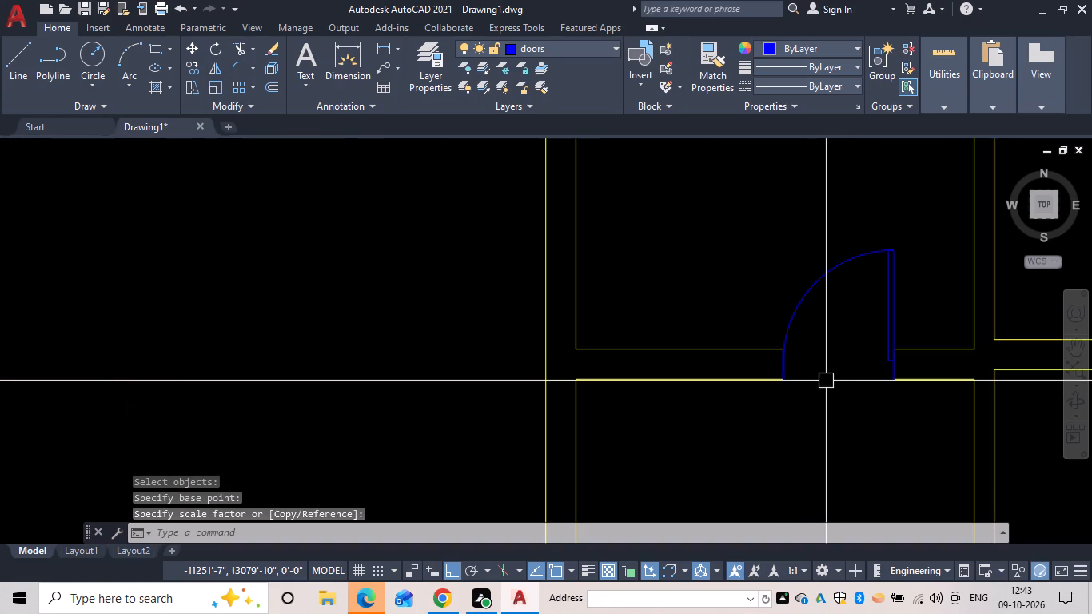
key("Escape")
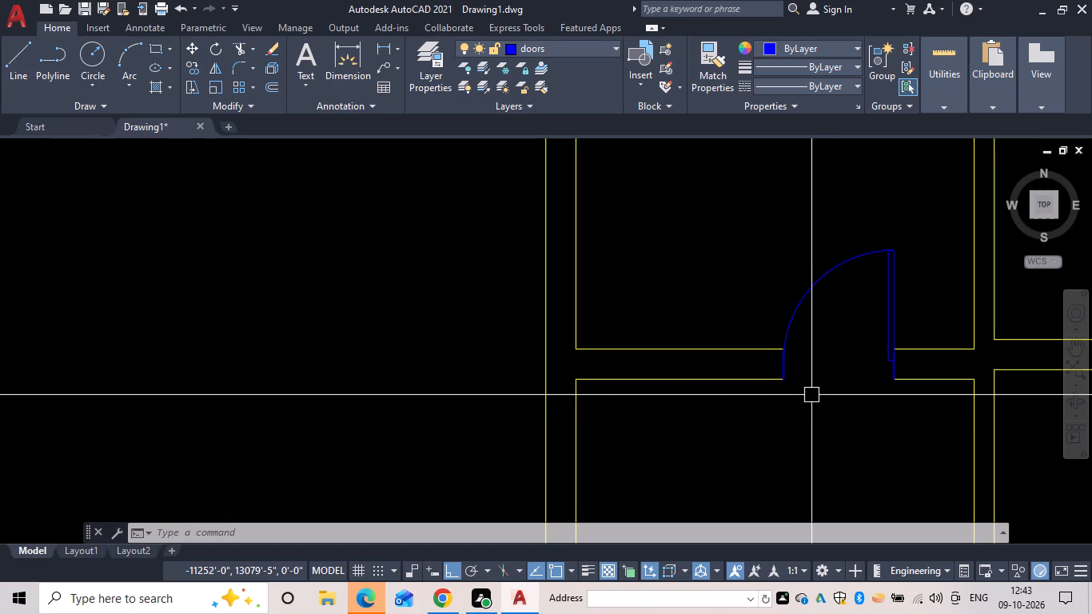
Shrink the door of the small bottom-right room by pulling its arc end up to the lower wall end.
scroll(771, 381, "down", 2)
middle_click_drag(765, 382, 668, 405)
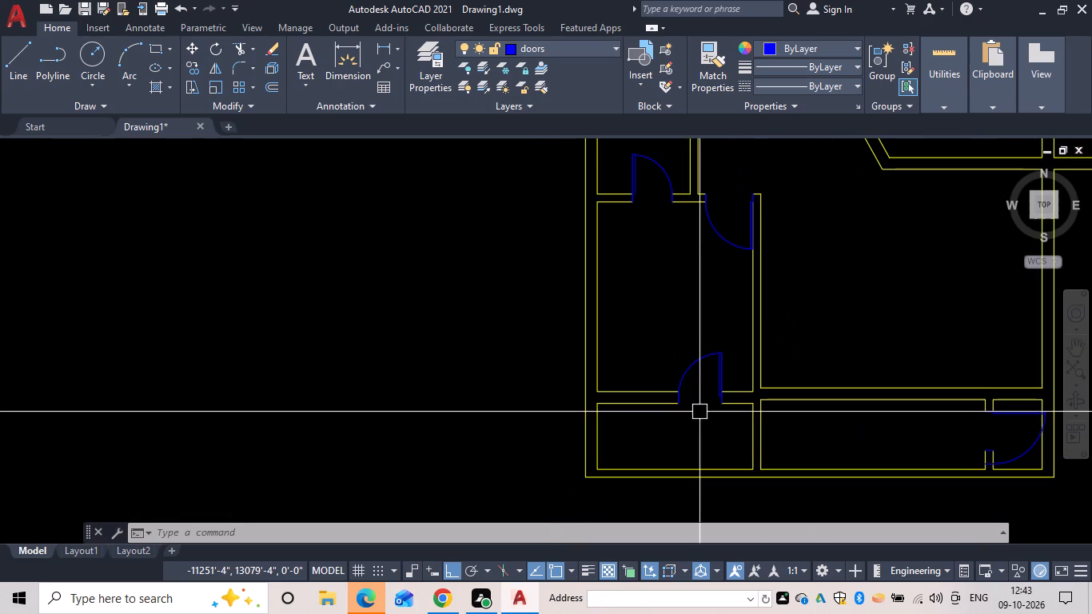
scroll(703, 428, "down", 1)
middle_click_drag(701, 427, 556, 375)
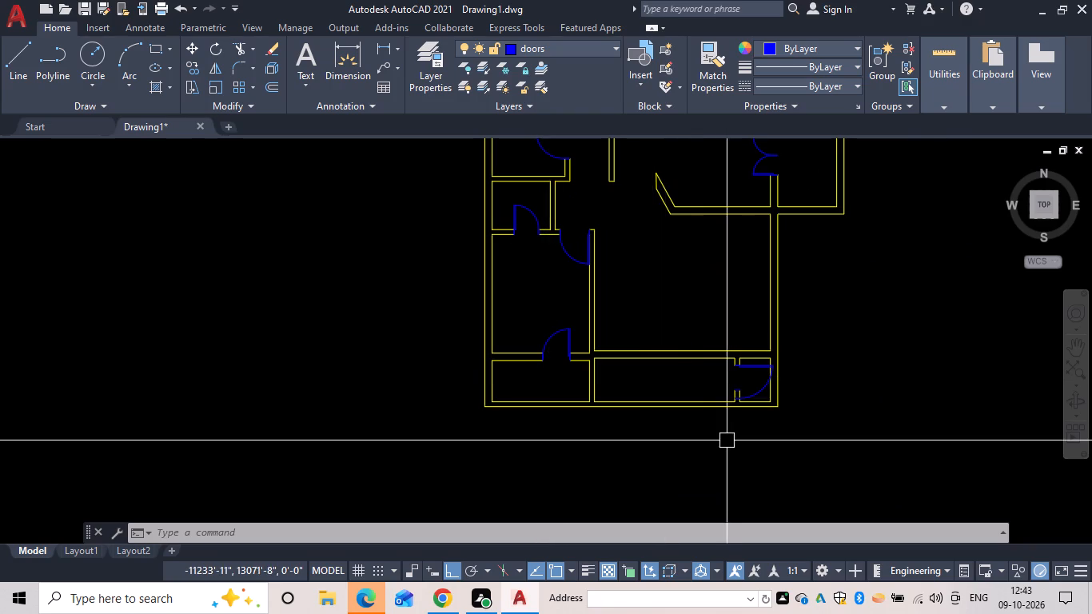
scroll(759, 388, "up", 2)
left_click(757, 393)
scroll(669, 416, "up", 3)
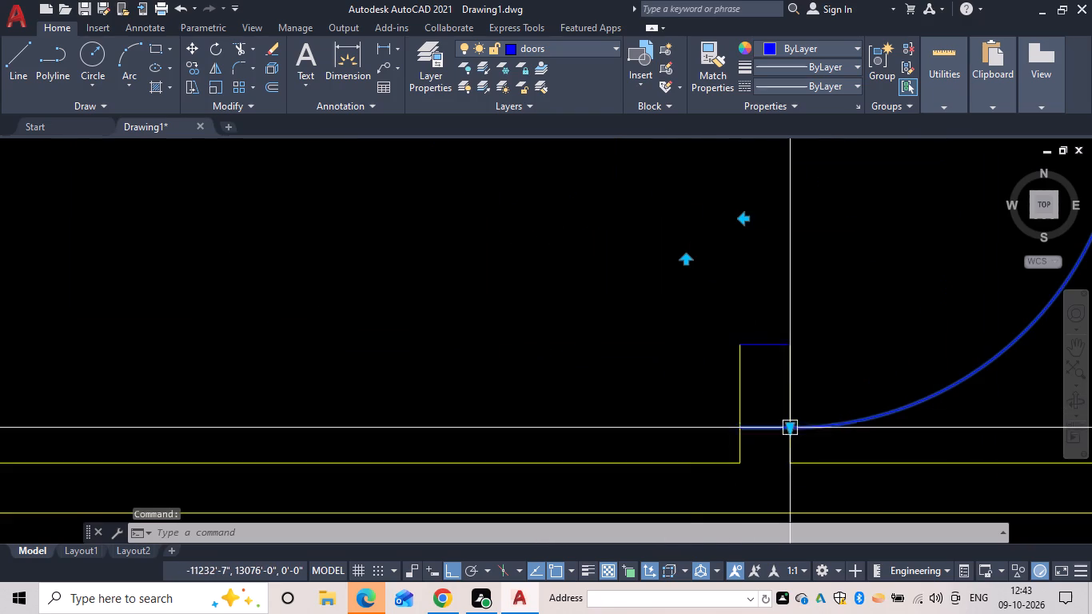
left_click(795, 432)
left_click(790, 427)
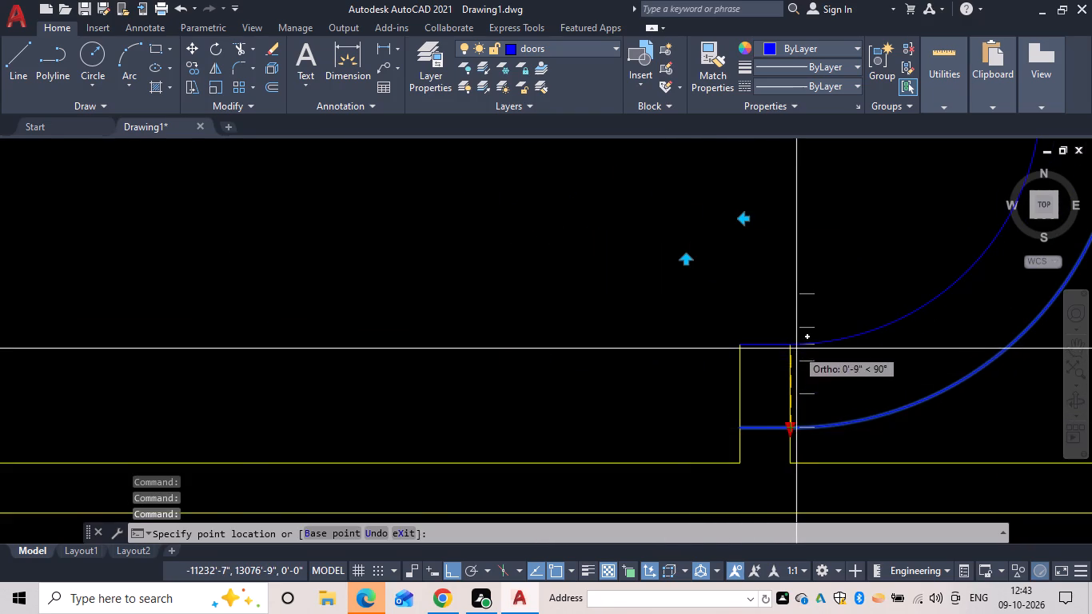
left_click(796, 347)
Shrink the door of the small upper-middle room by pulling its arc end down below the upper wall stub.
scroll(761, 377, "down", 3)
middle_click_drag(758, 377, 592, 460)
scroll(579, 353, "down", 2)
middle_click_drag(579, 353, 580, 478)
middle_click_drag(627, 299, 599, 491)
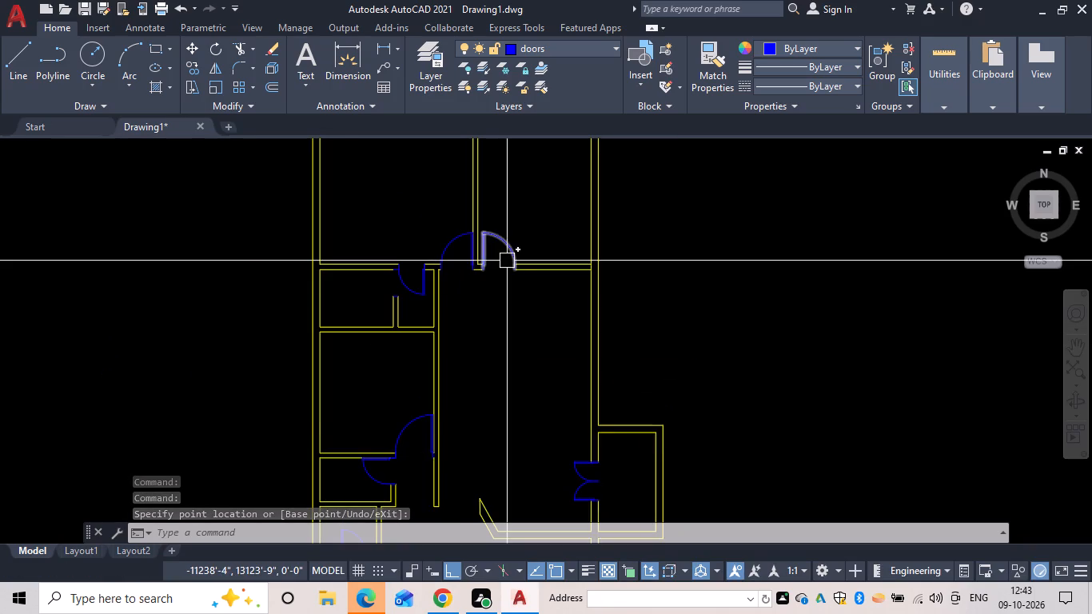
middle_click_drag(512, 289, 505, 442)
scroll(477, 270, "up", 2)
middle_click_drag(468, 267, 492, 397)
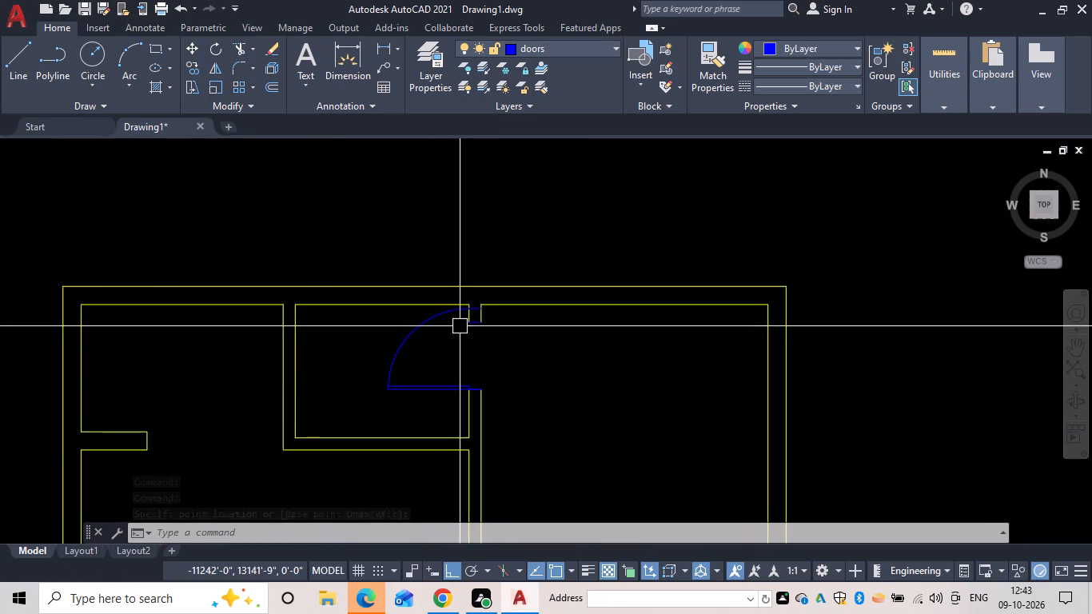
left_click(440, 321)
left_click(472, 306)
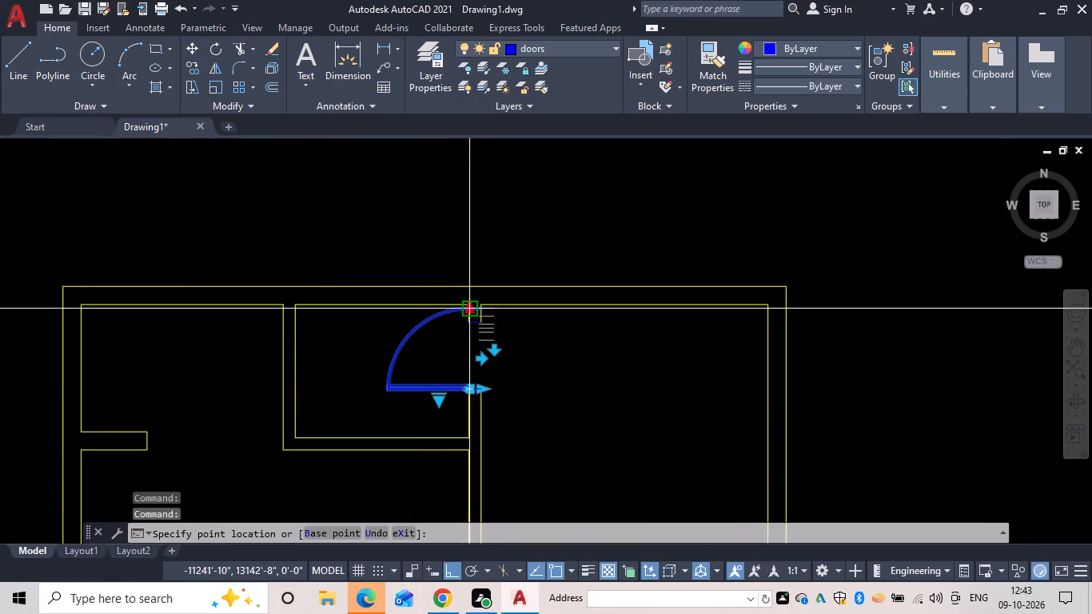
scroll(483, 319, "up", 4)
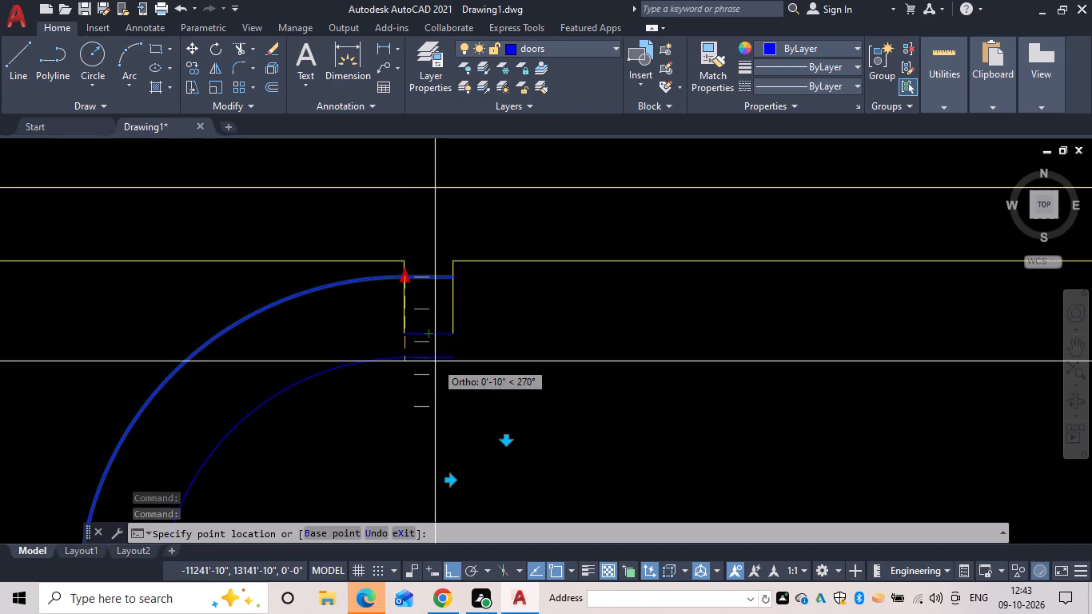
left_click(434, 389)
key("grave")
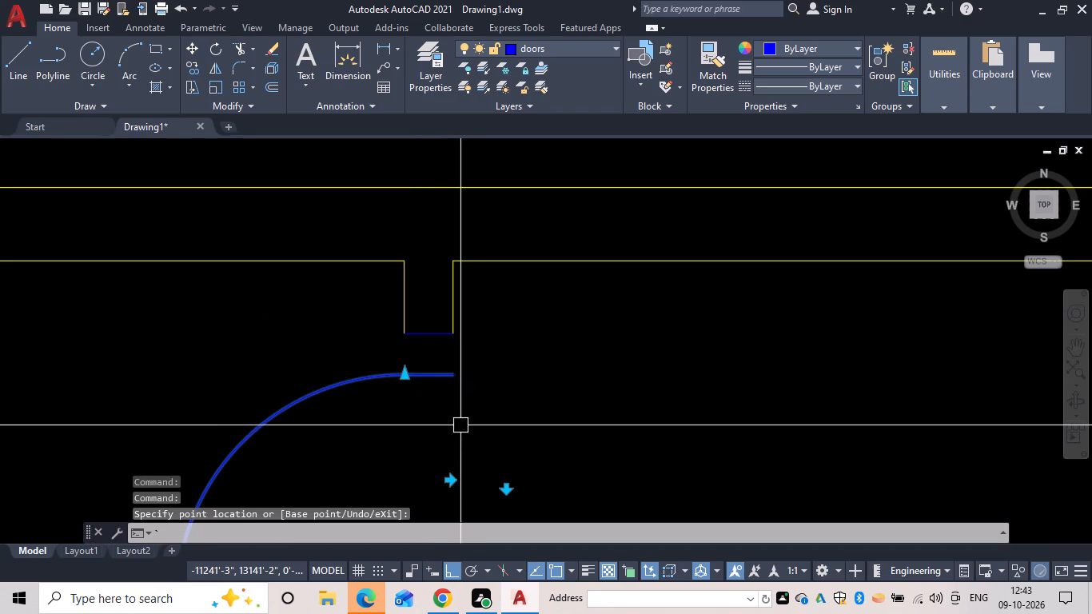
key("grave")
key("Escape")
key("Escape")
Scale up the small upper-middle room's door from its lower hinge-side corner until the arc end nearly reaches the upper wall stub.
key("s")
key("c")
key("space")
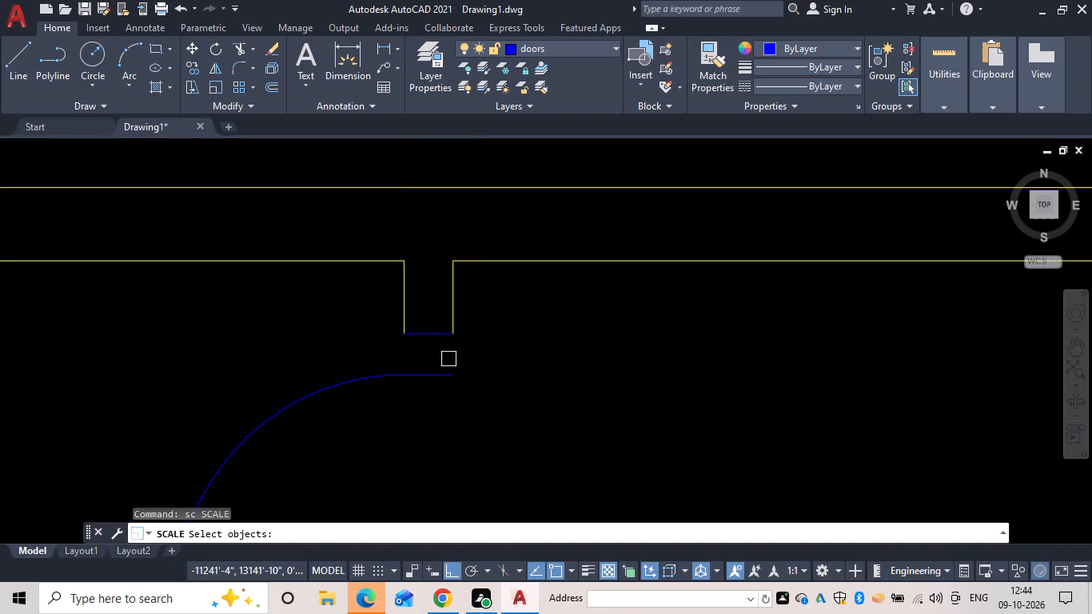
left_click(436, 371)
key("space")
scroll(456, 378, "down", 2)
middle_click_drag(454, 379, 432, 277)
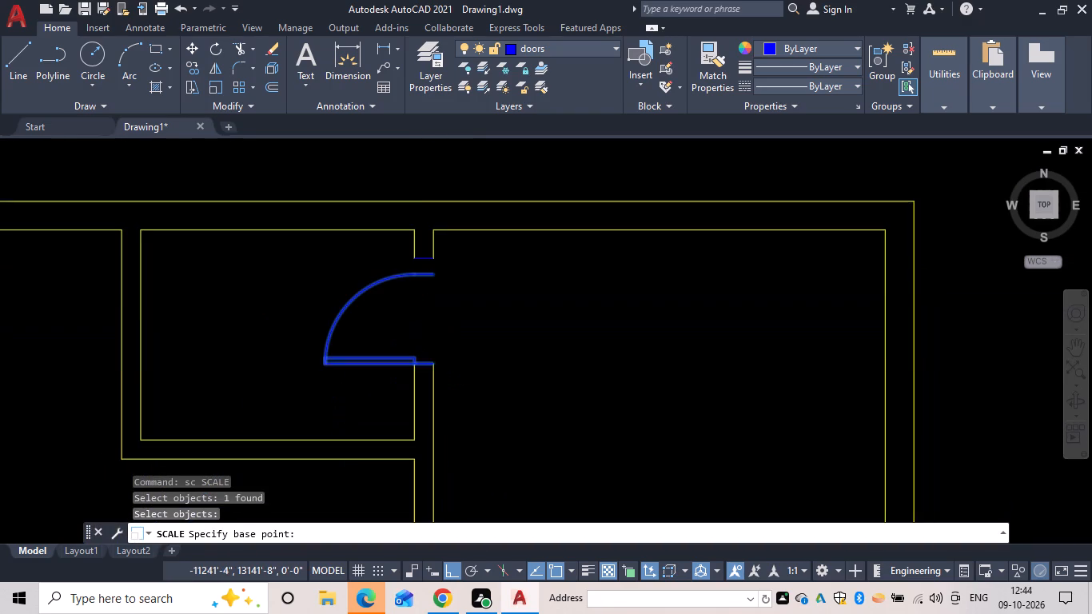
left_click(433, 363)
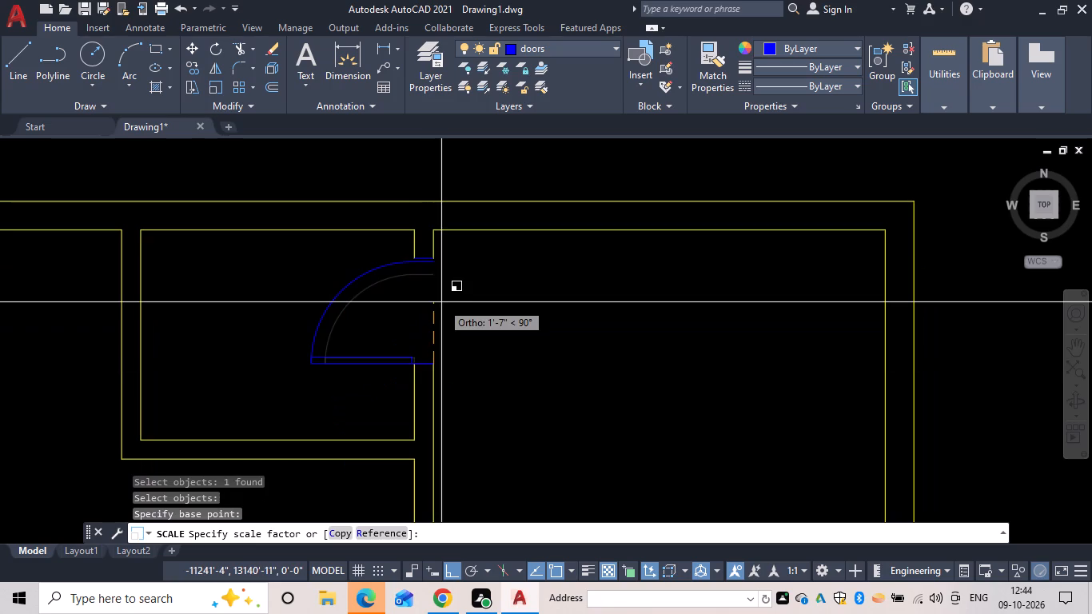
left_click(441, 301)
Scale the same door slightly larger from its lower hinge-side corner so the arc end meets the upper wall stub exactly.
scroll(441, 292, "up", 2)
middle_click_drag(441, 292, 451, 334)
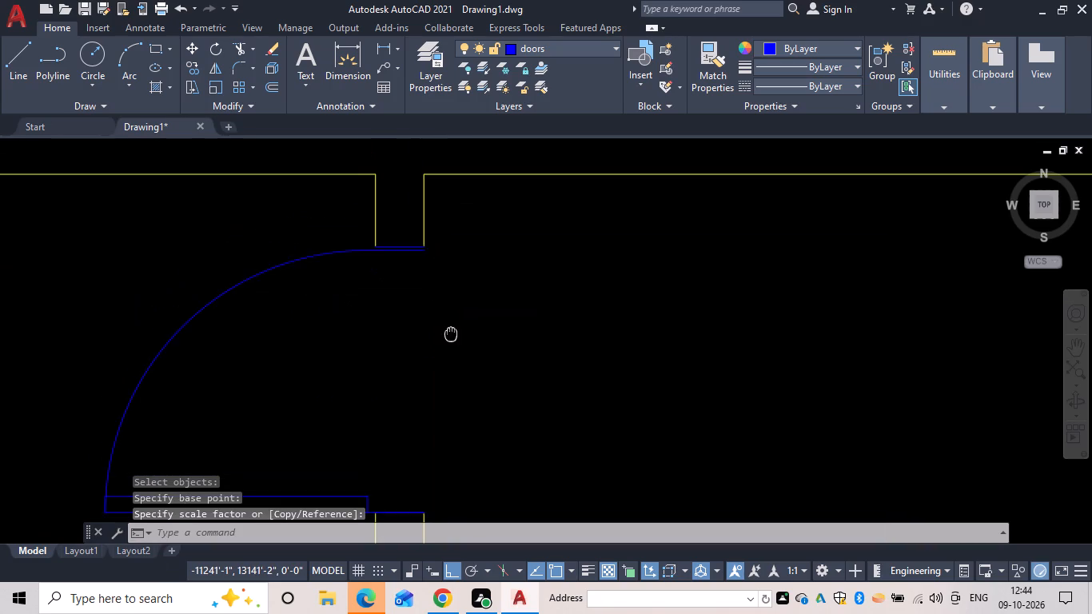
middle_click_drag(451, 334, 451, 336)
middle_click_drag(450, 373, 462, 295)
scroll(449, 341, "down", 1)
key("space")
left_click(373, 373)
key("space")
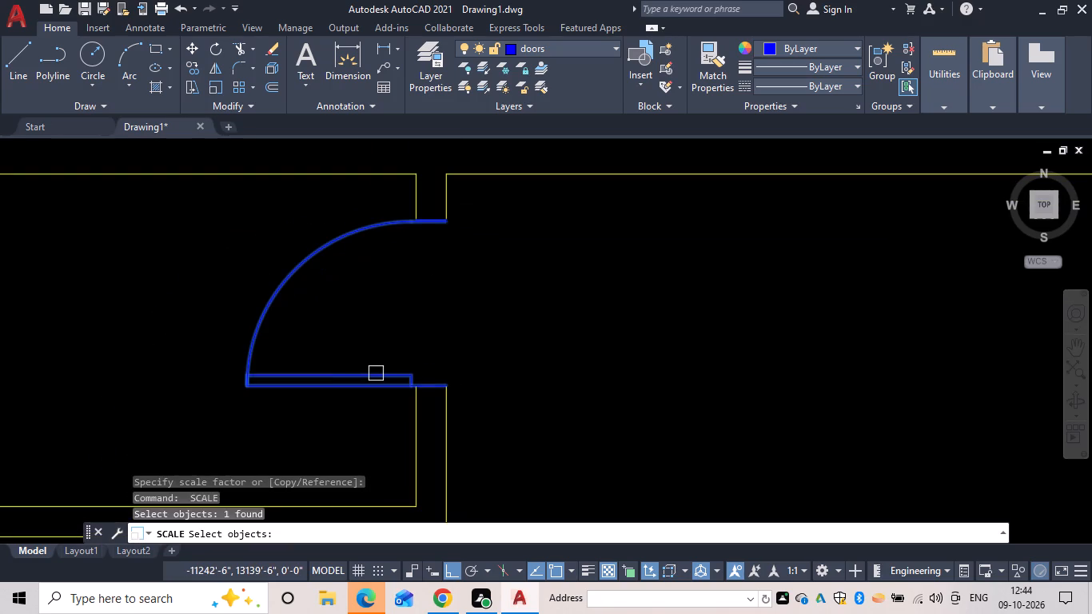
left_click(446, 385)
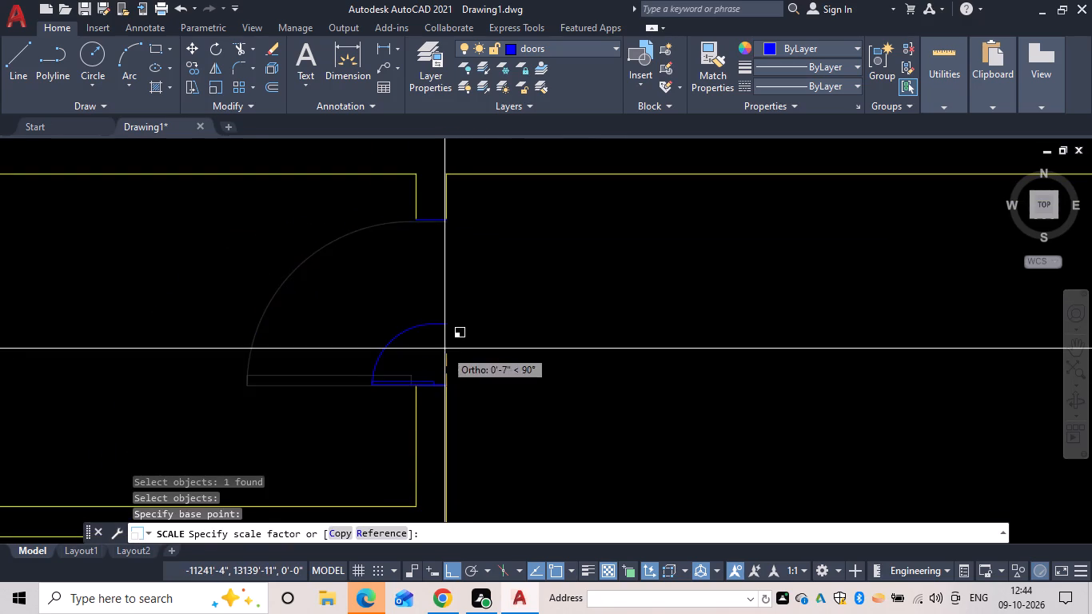
scroll(444, 339, "up", 1)
scroll(454, 256, "up", 1)
middle_click_drag(454, 256, 463, 538)
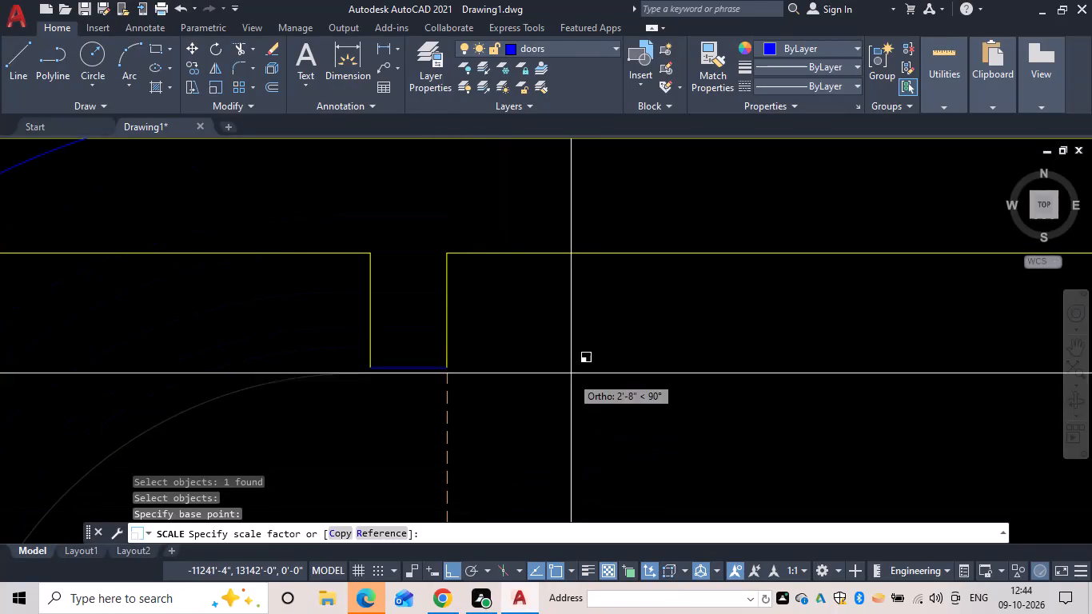
scroll(712, 366, "down", 1)
middle_click_drag(711, 365, 755, 320)
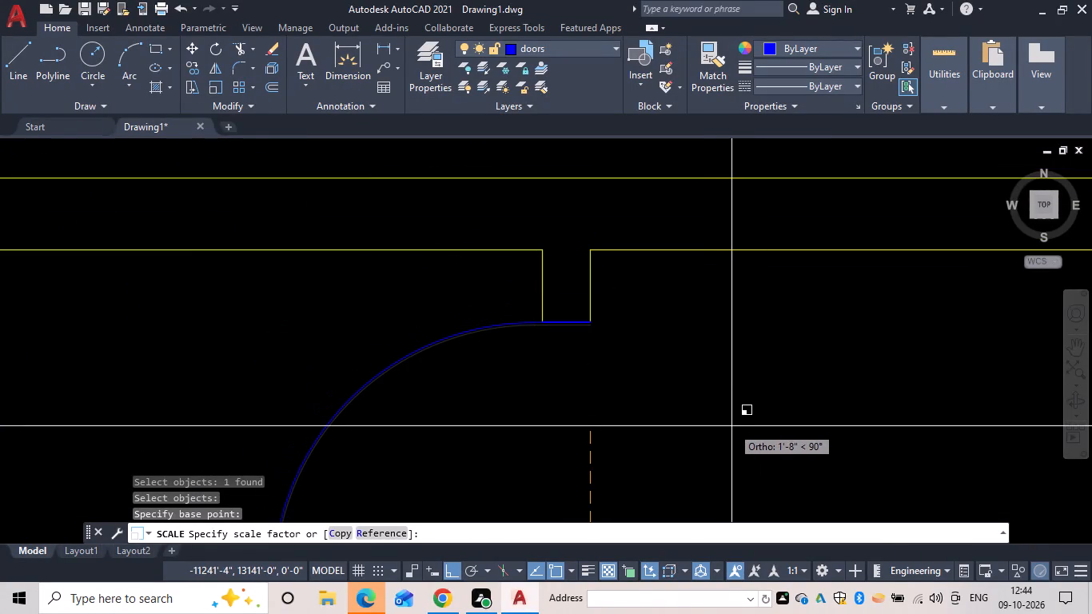
left_click(731, 425)
On the window layer, draw a line across the top exterior wall's thickness at the upper-right room's inner left corner.
scroll(636, 393, "down", 3)
middle_click_drag(634, 392, 624, 316)
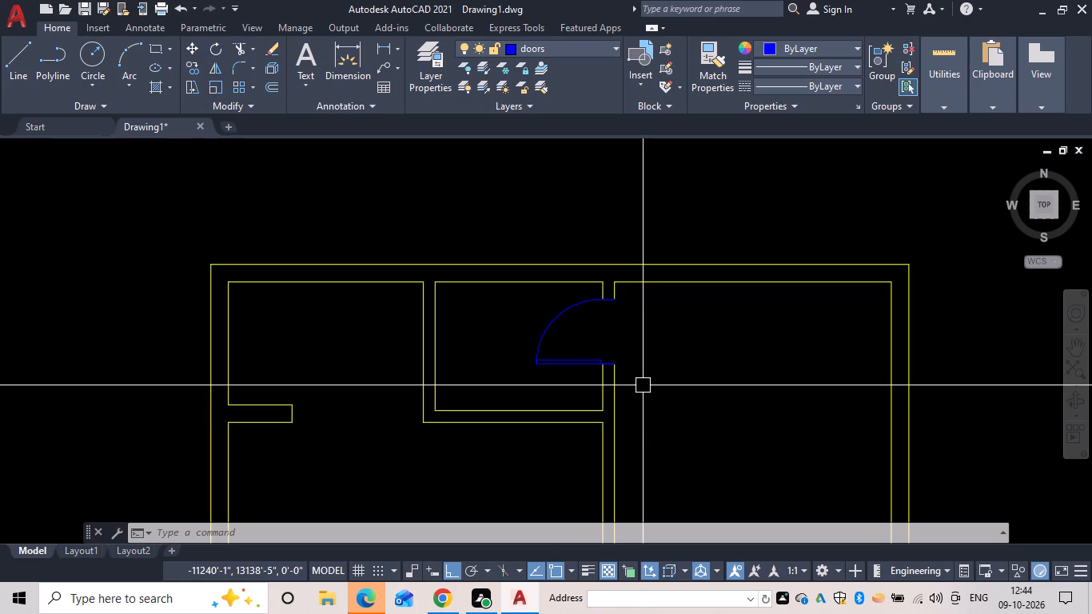
left_click(580, 46)
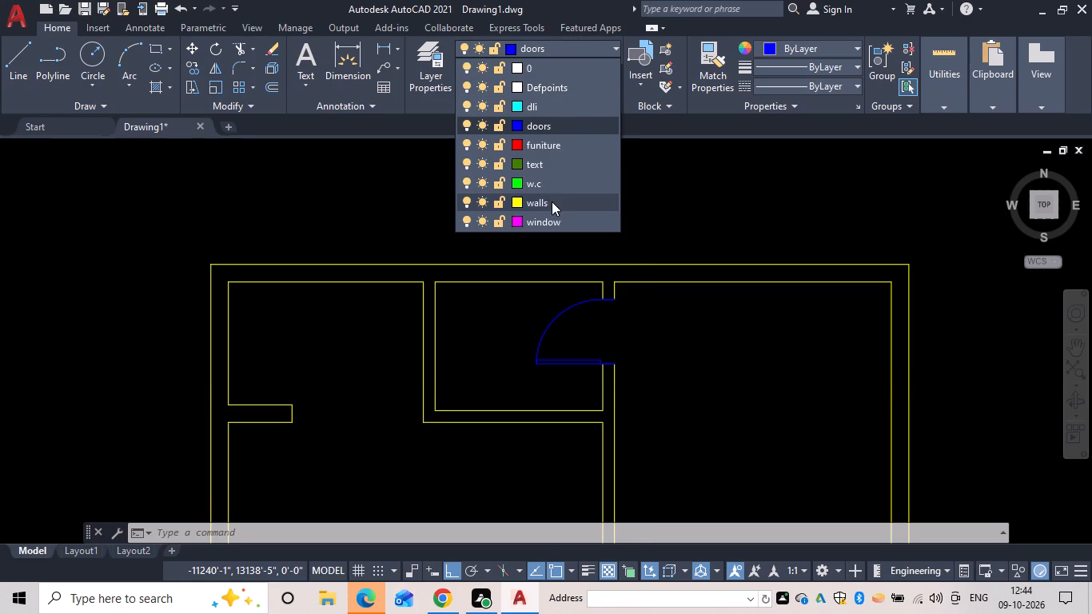
left_click(552, 224)
key("Escape")
key("l")
key("space")
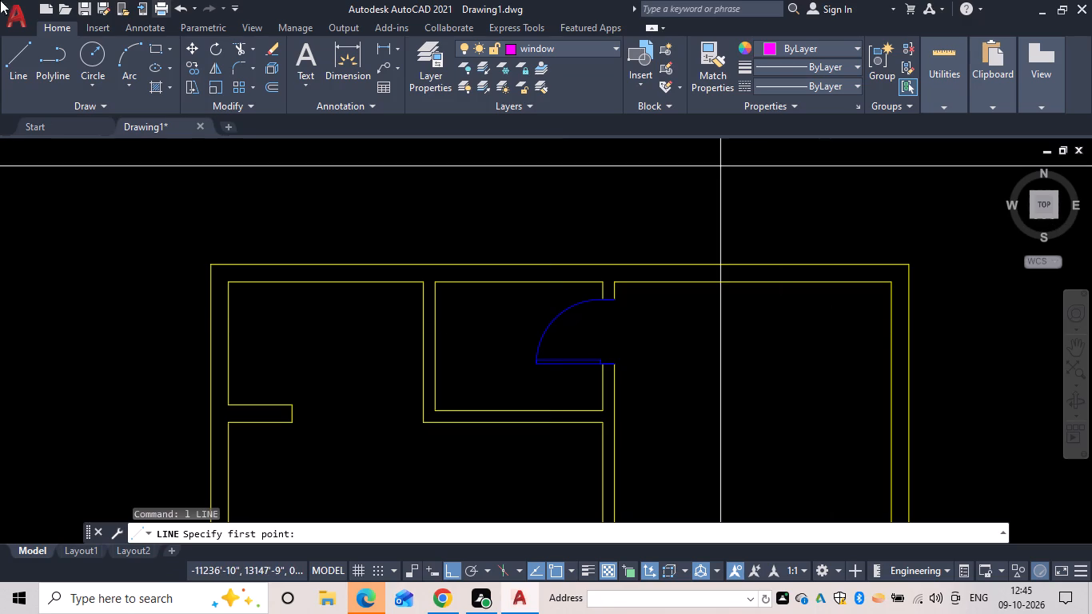
left_click(616, 284)
scroll(624, 236, "up", 2)
left_click(593, 301)
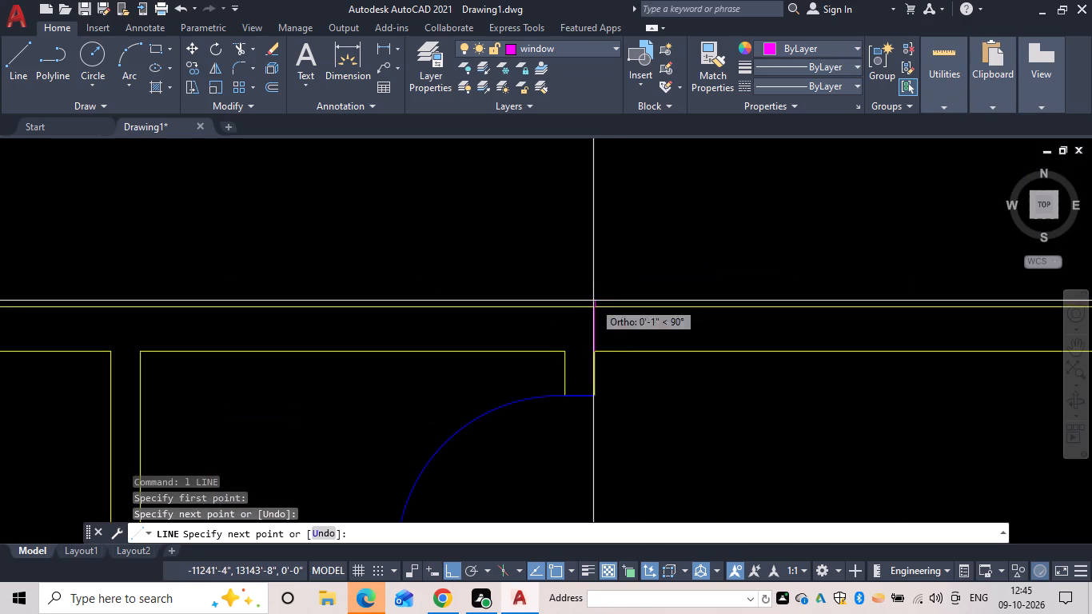
key("Escape")
Offset the new line 2'5" to the right along the top wall, and offset that copy another 3' to mark the window jambs.
type("of 2'5\"")
key("space")
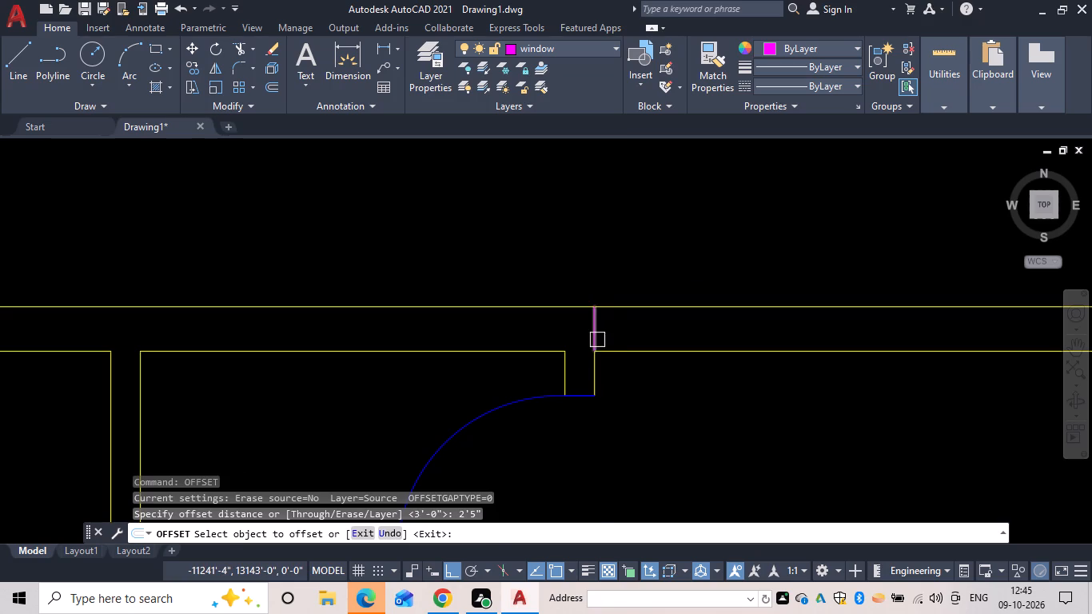
left_click_drag(600, 337, 630, 337)
left_click(674, 337)
key("space")
key("space")
type("3'")
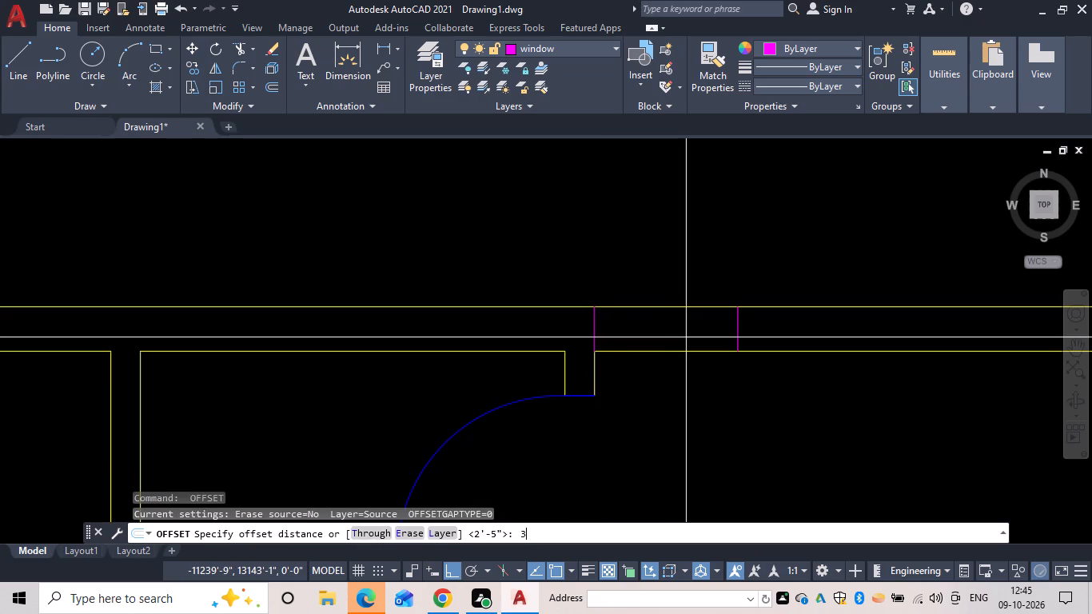
key("space")
left_click_drag(735, 325, 805, 321)
left_click(815, 321)
key("space")
Trim both top-wall lines between the two window jambs and remove the helper line at the room's inner left corner.
type("tr")
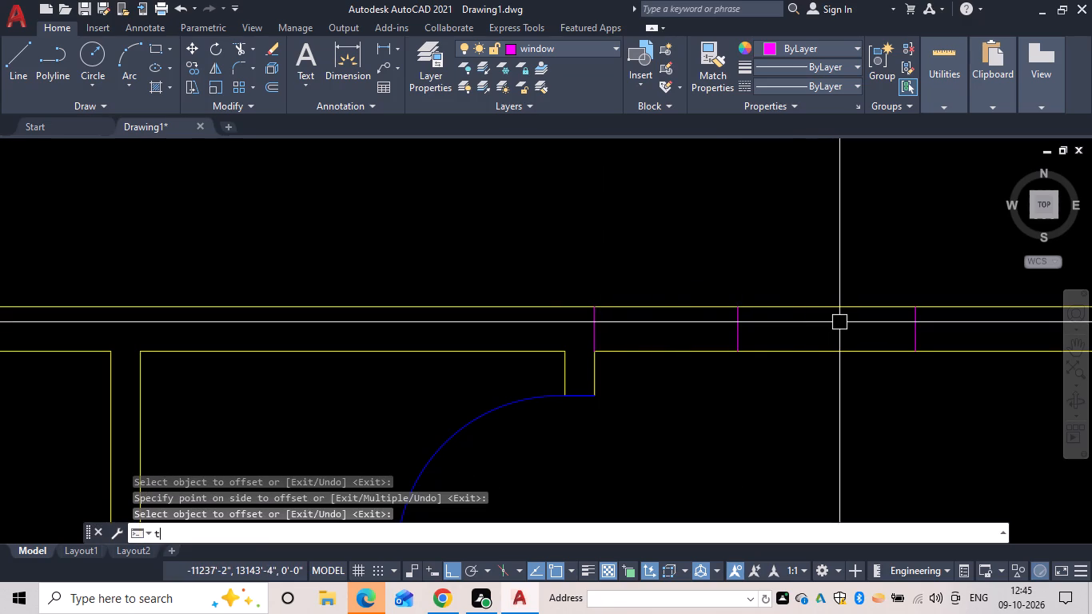
key("space")
left_click(592, 325)
left_click_drag(765, 404, 828, 248)
scroll(832, 293, "down", 3)
middle_click_drag(833, 293, 644, 269)
key("Escape")
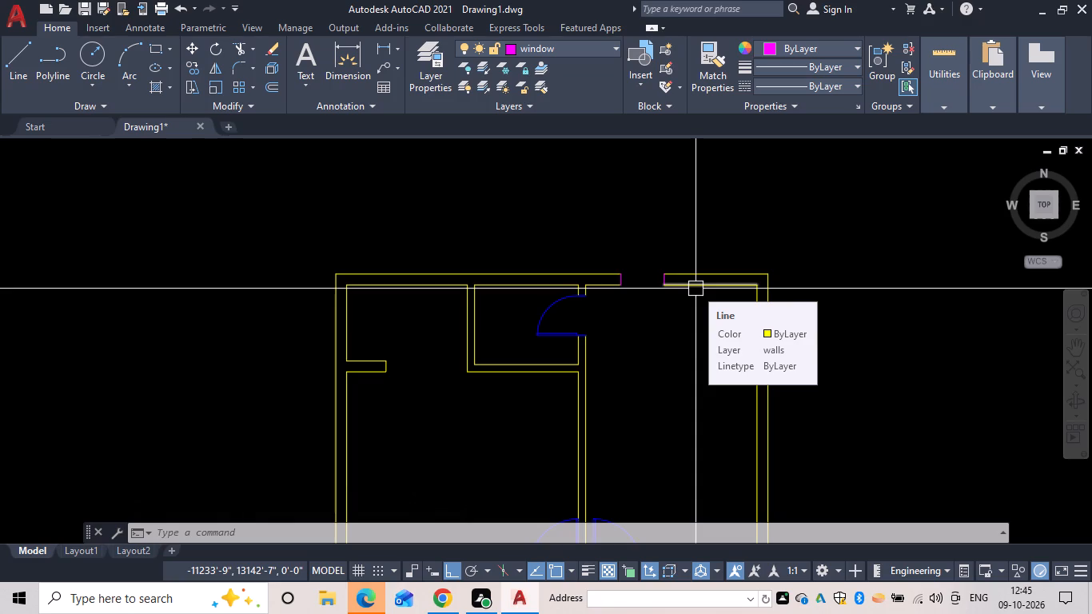
key("Escape")
Draw a line across the top exterior wall's thickness at the upper-right room's inner right corner.
type("l")
key("space")
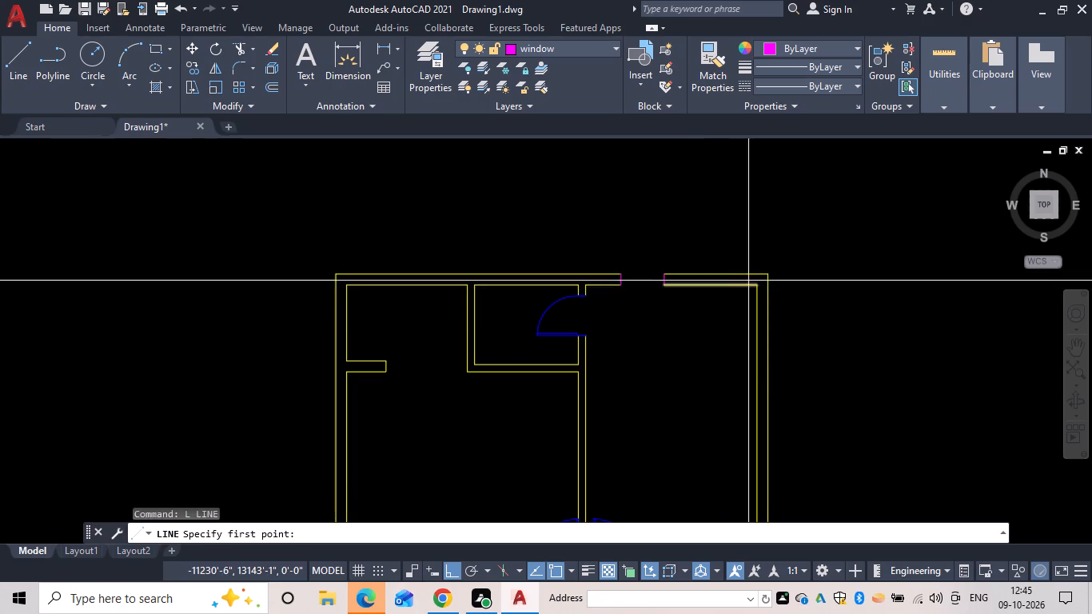
scroll(756, 281, "up", 3)
left_click_drag(743, 301, 743, 291)
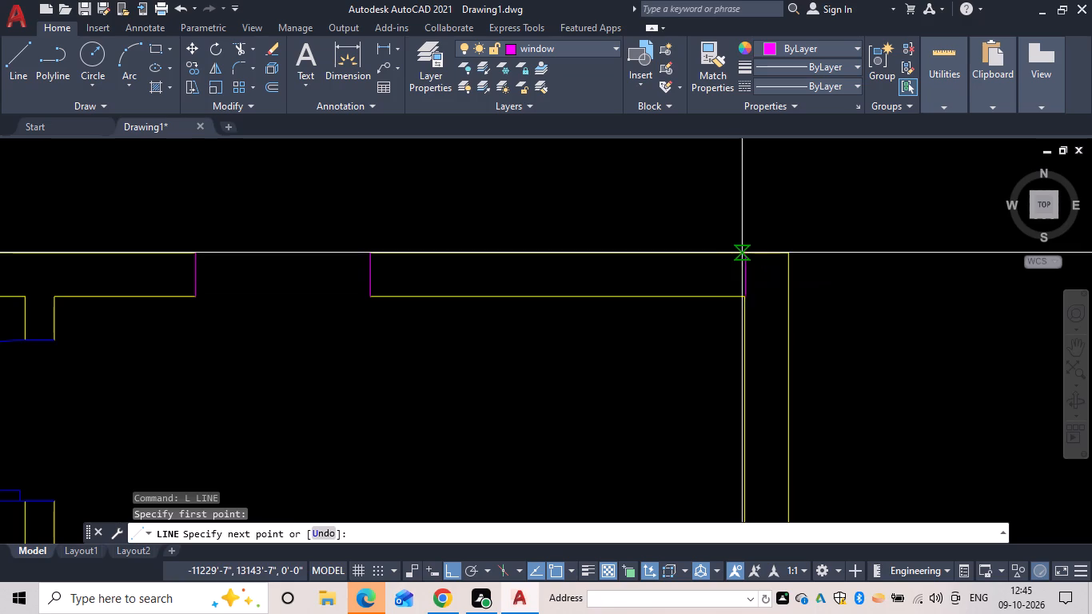
left_click(746, 251)
key("Escape")
Offset the inner-right-corner line 2'4" to the left along the top wall, and offset that copy another 3' for the second window's jambs.
type("of 2'4\"")
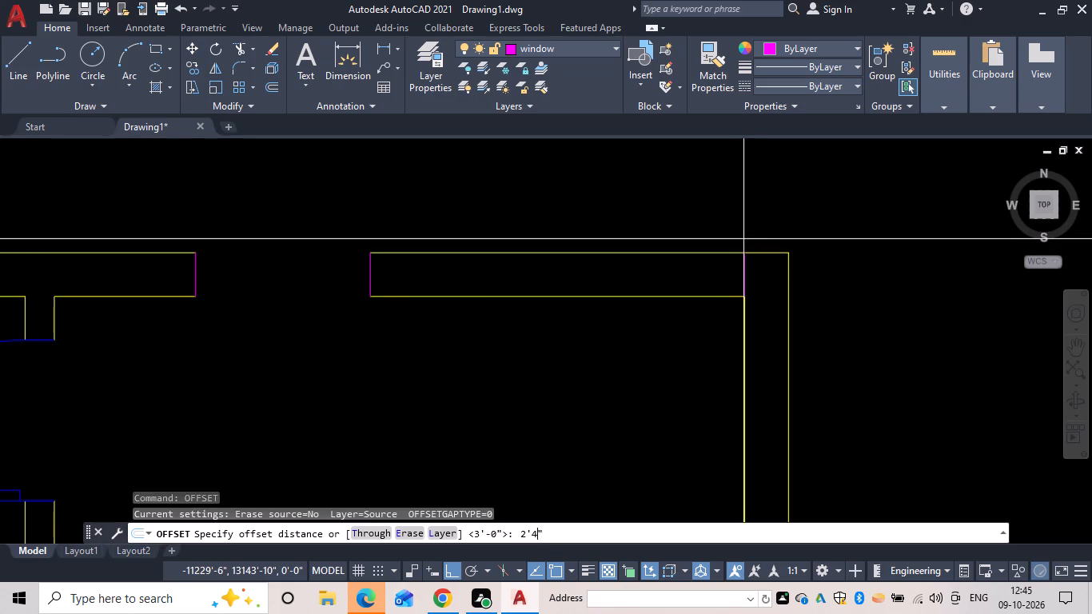
key("space")
left_click_drag(744, 262, 707, 265)
left_click(629, 269)
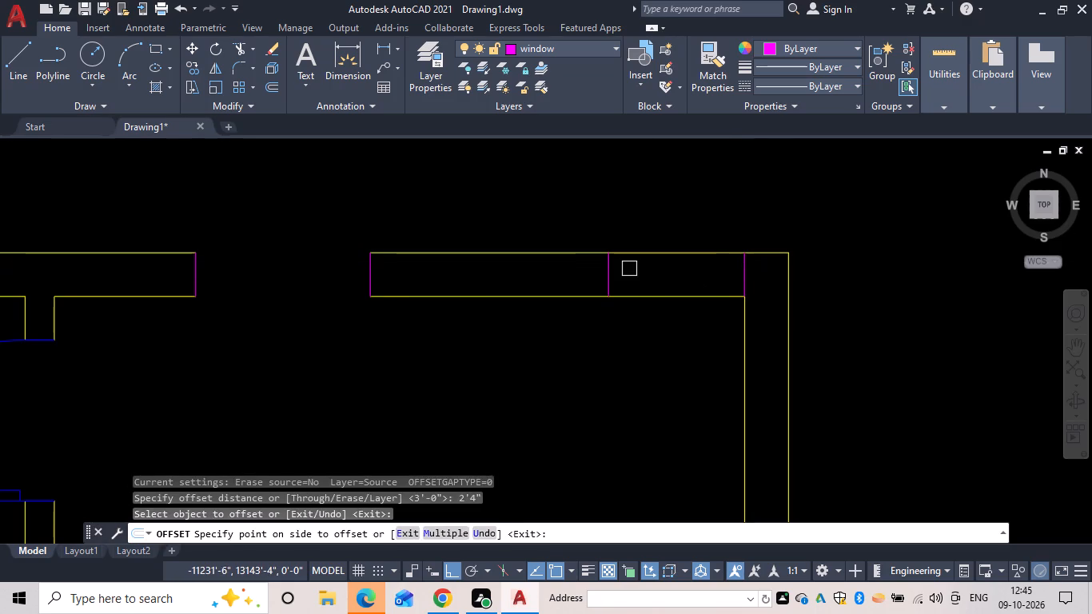
key("space")
key("space")
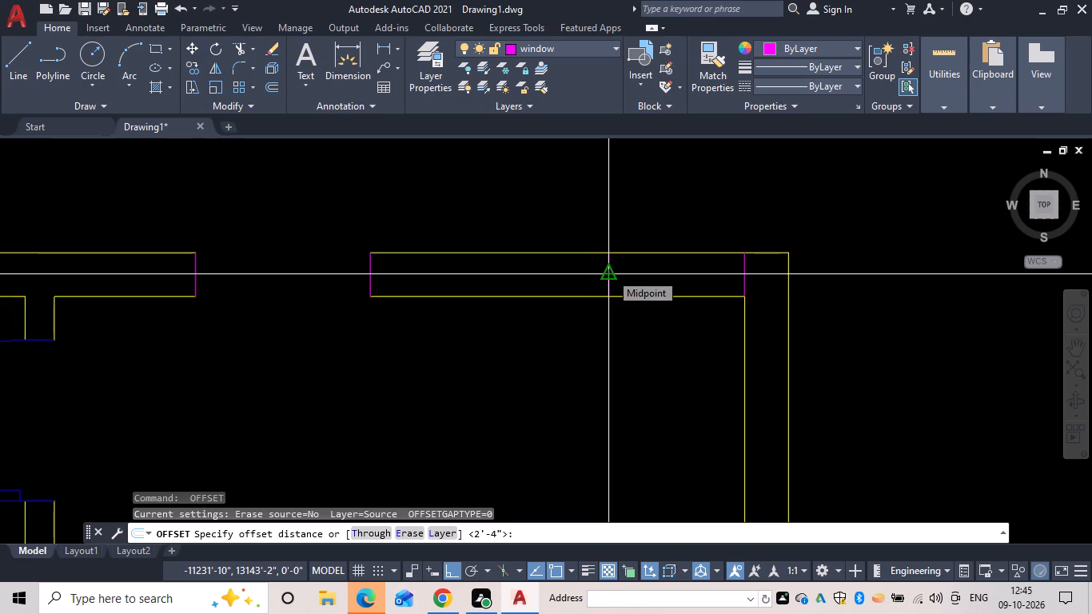
type("3'")
key("space")
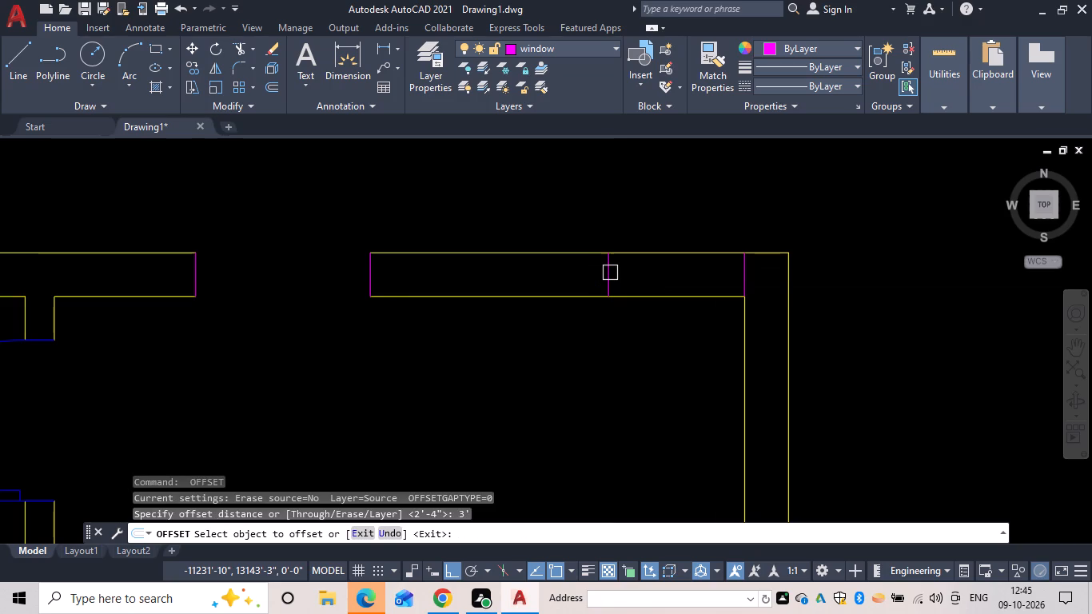
left_click_drag(610, 273, 601, 273)
left_click_drag(608, 265, 600, 265)
left_click(409, 258)
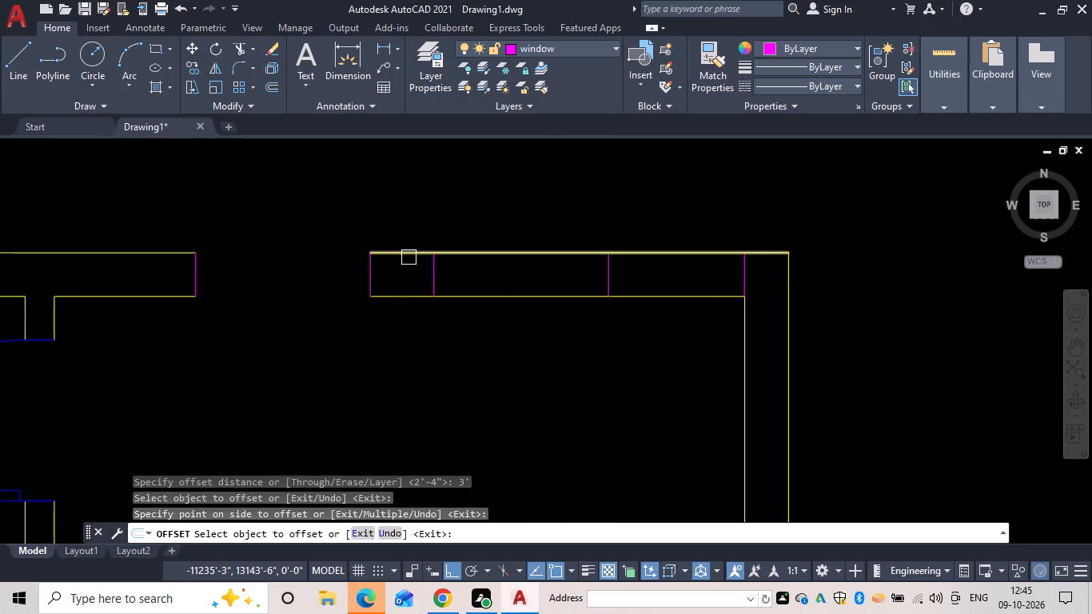
key("Escape")
Trim both top-wall lines between the second window's jambs and remove the helper line at the inner right corner.
key("t")
key("r")
key("space")
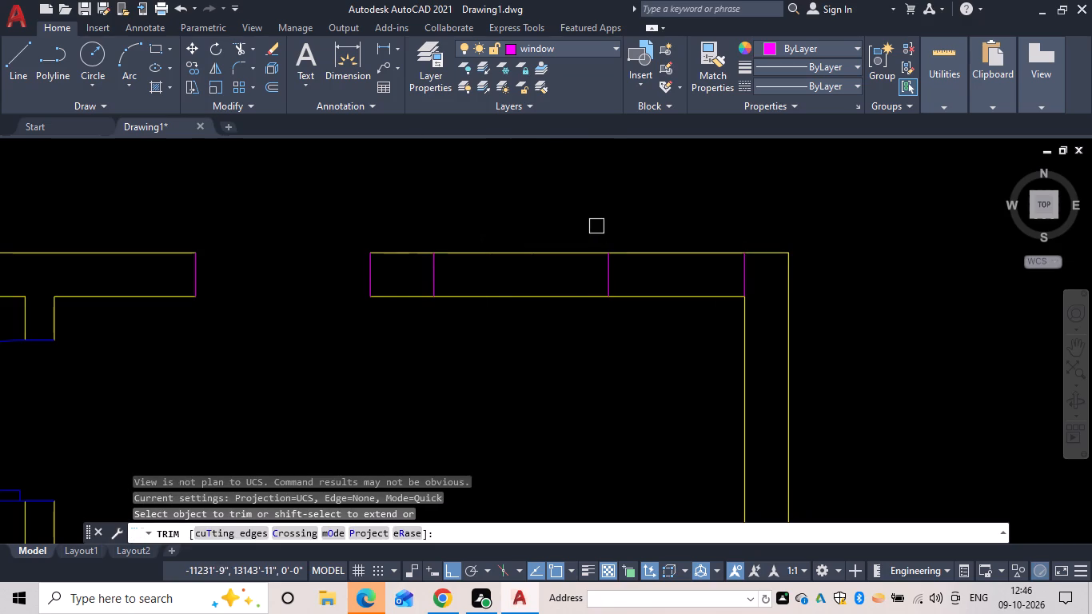
left_click_drag(563, 213, 612, 365)
left_click(751, 280)
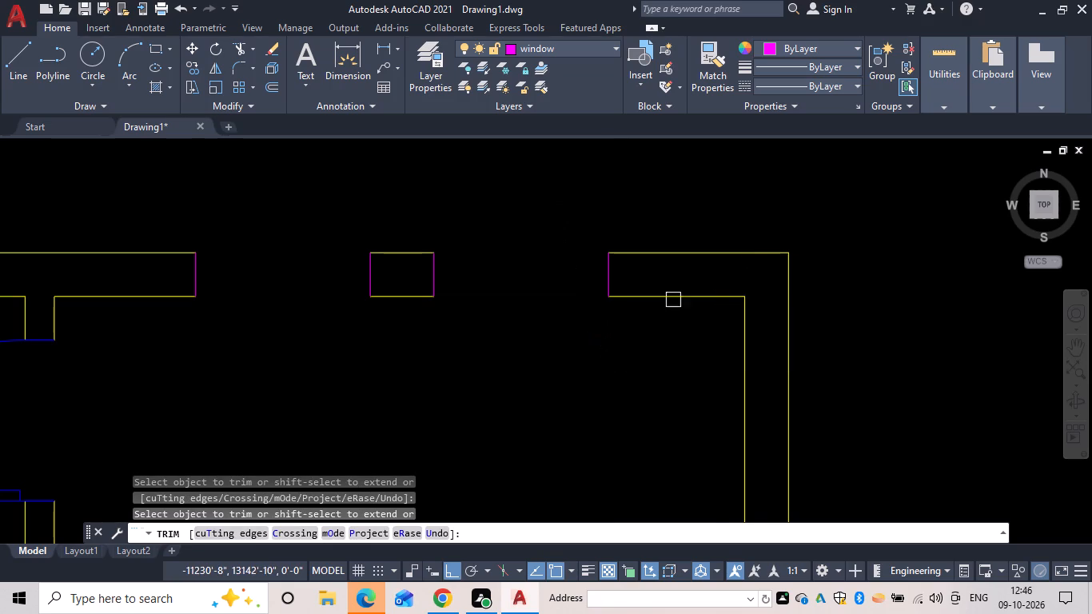
scroll(665, 307, "down", 2)
middle_click_drag(655, 317, 653, 300)
scroll(654, 317, "down", 1)
key("Escape")
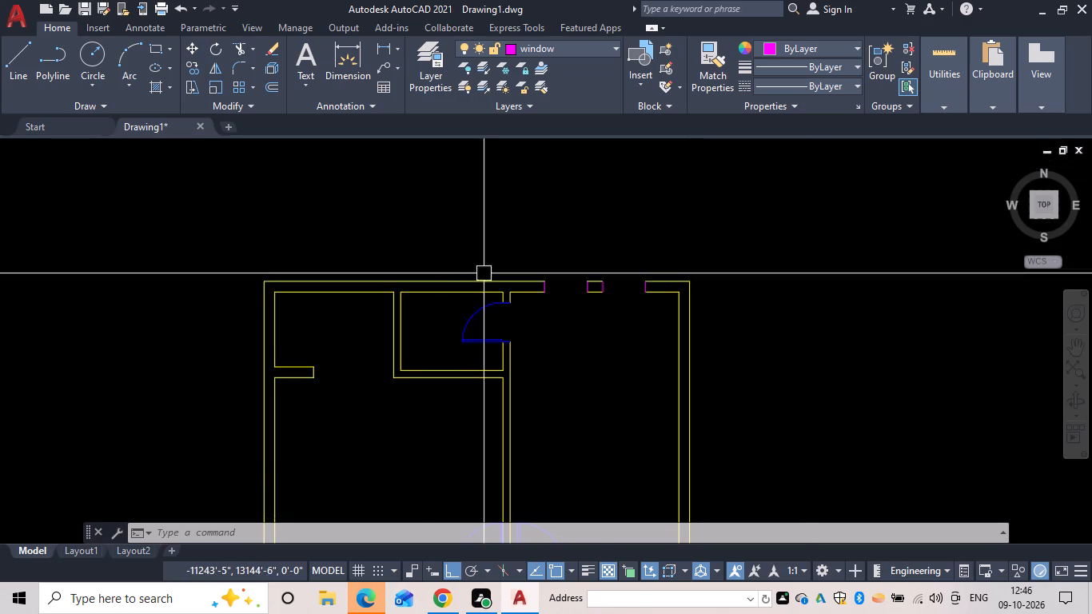
Draw a horizontal helper line from the small top room's lower outer corner at the partition to the right exterior wall's outer face.
scroll(468, 345, "down", 1)
middle_click_drag(468, 350, 429, 315)
left_click(4, 78)
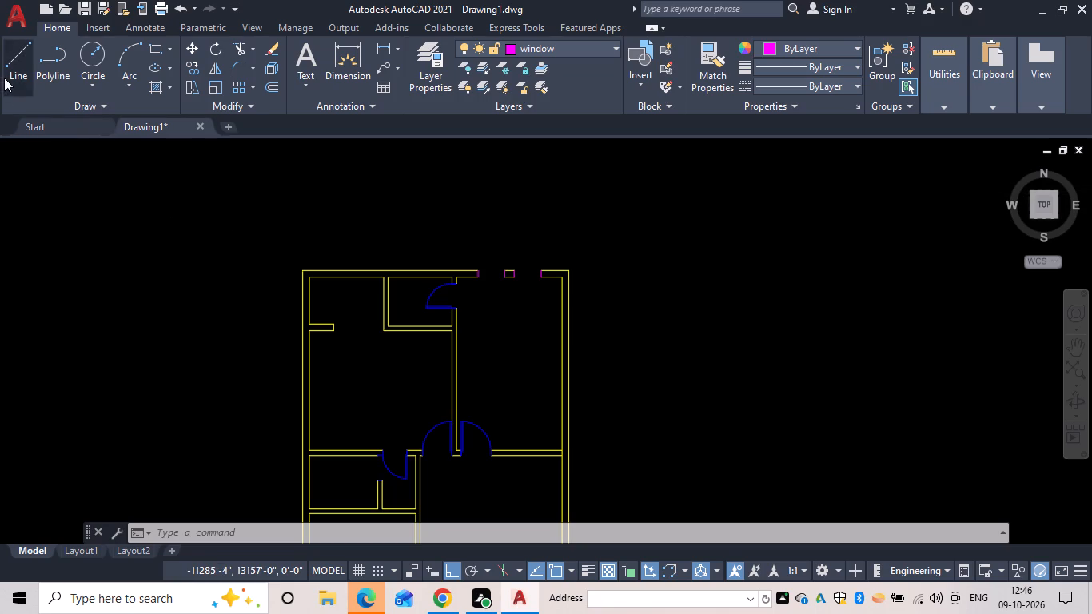
left_click_drag(7, 78, 15, 82)
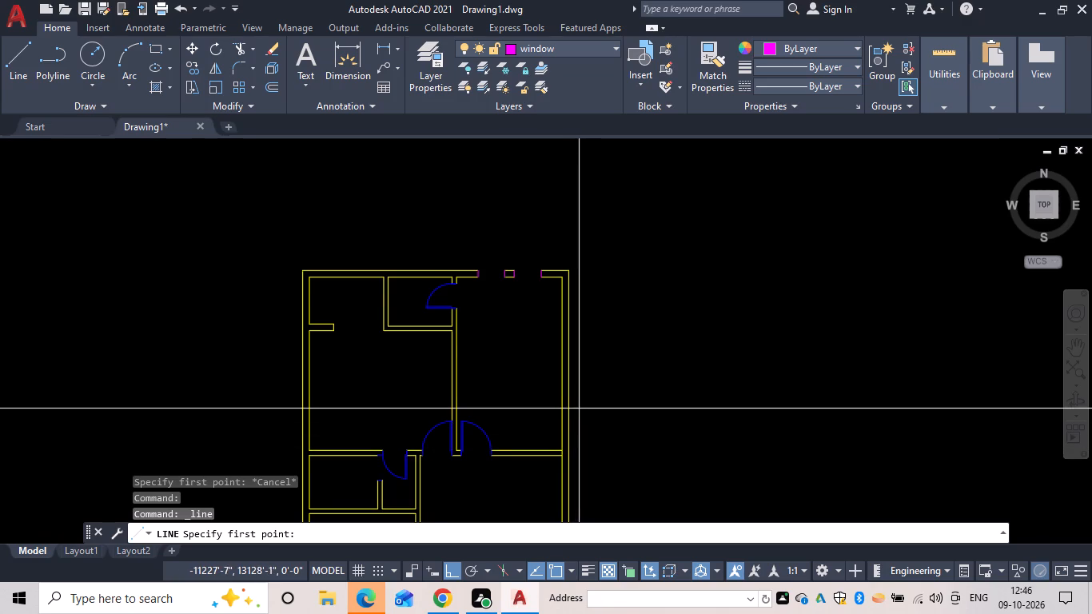
scroll(463, 345, "up", 3)
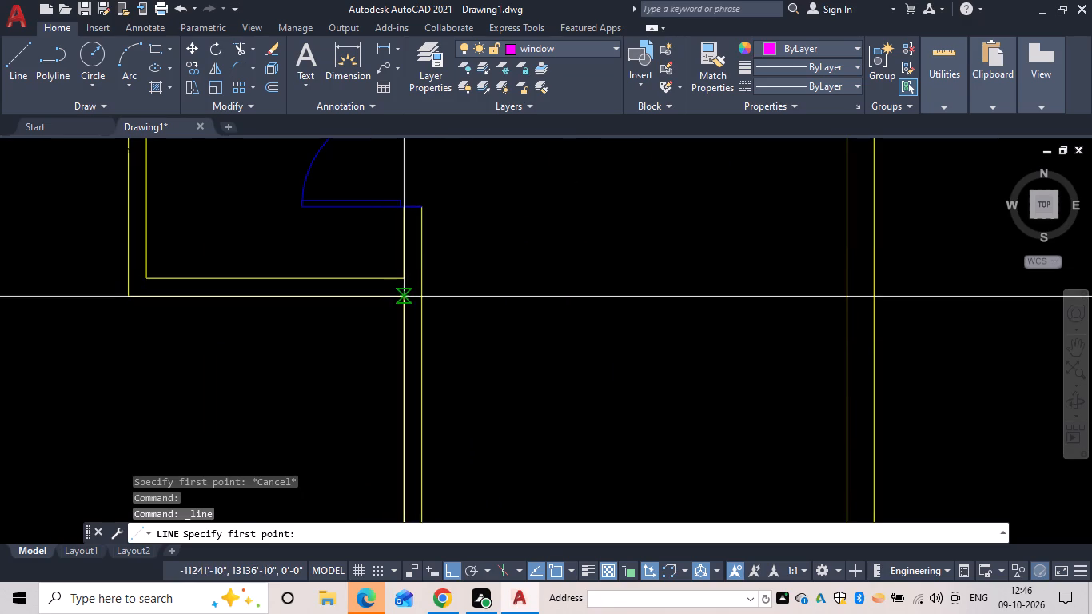
left_click_drag(410, 297, 420, 300)
middle_click_drag(640, 337, 194, 330)
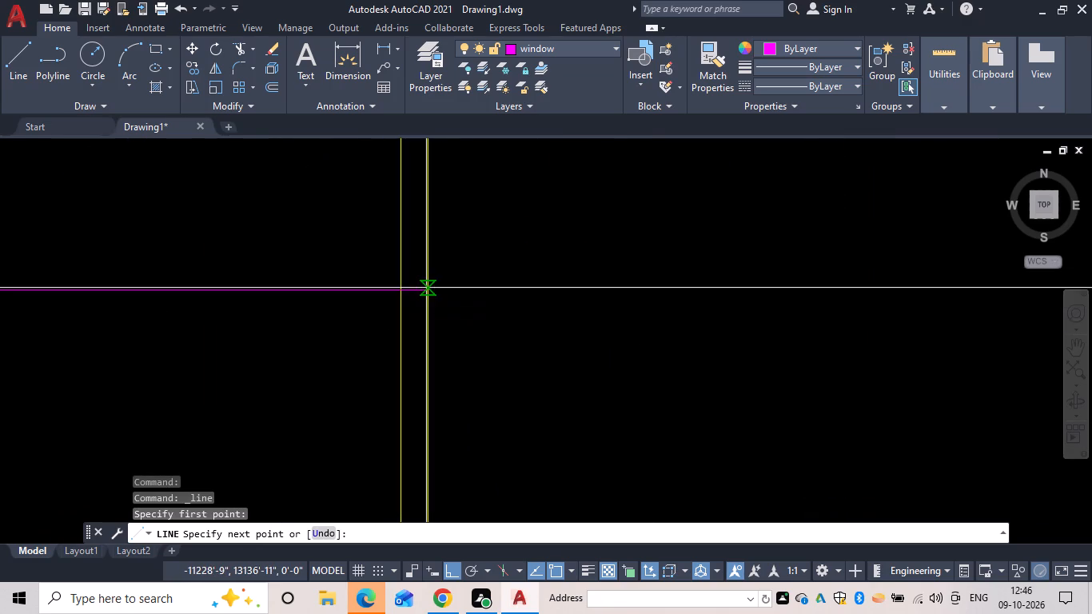
left_click(430, 293)
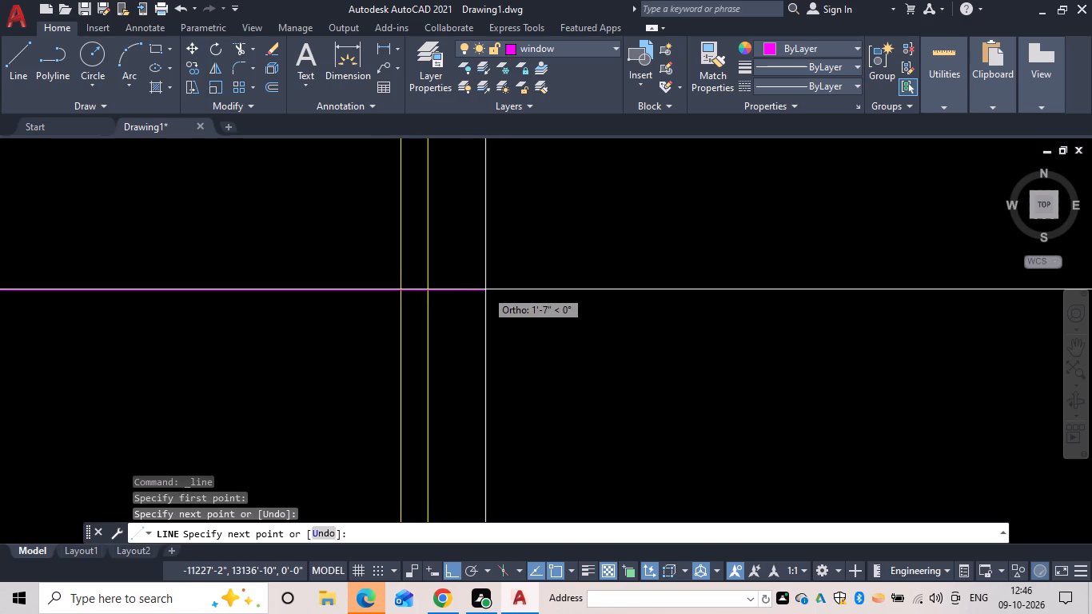
key("Escape")
Offset the horizontal helper line 2'10" downward for the right-wall window's upper jamb.
type("o")
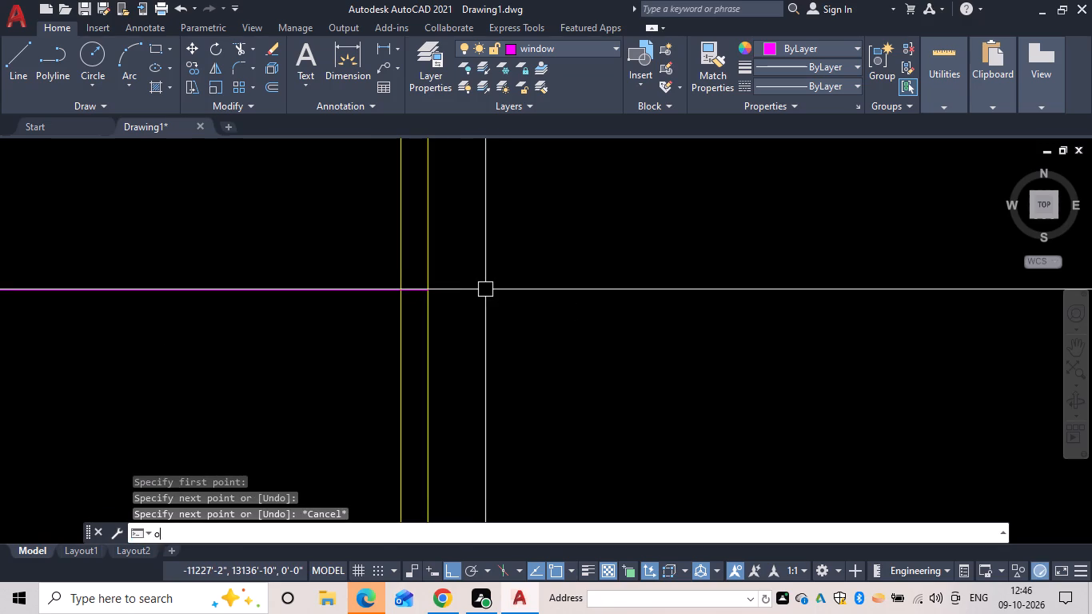
key("space")
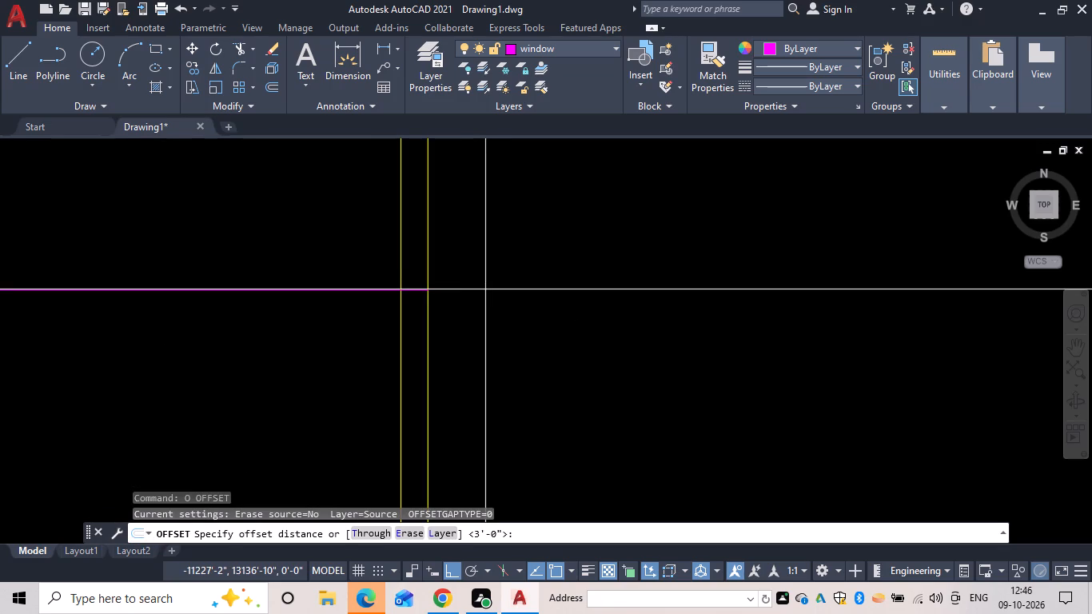
type("2'10\"")
key("space")
left_click_drag(343, 290, 340, 313)
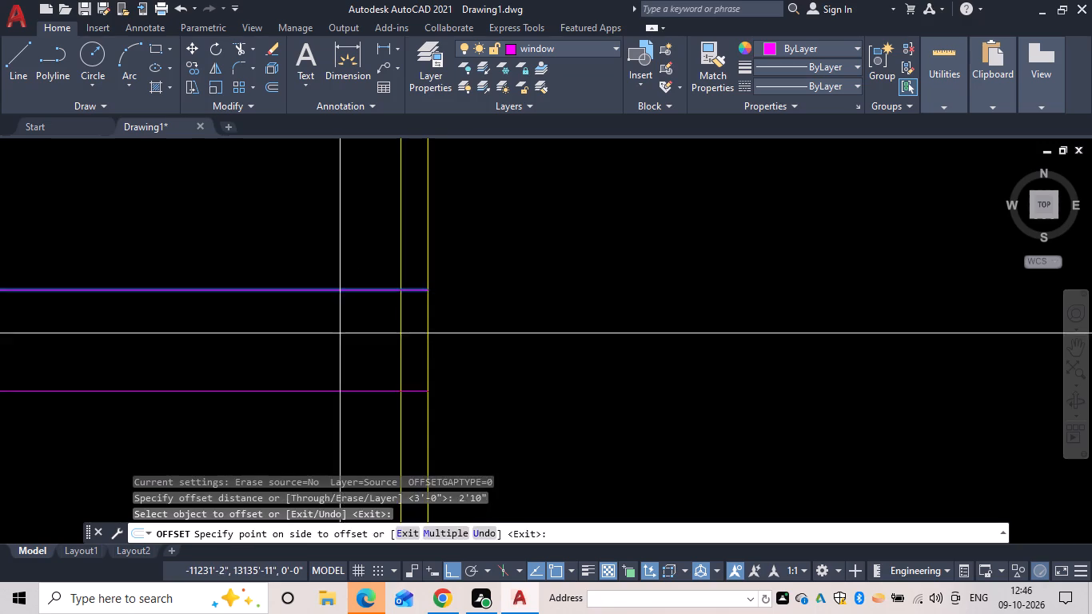
left_click(339, 344)
scroll(342, 341, "down", 3)
middle_click_drag(342, 341, 387, 264)
key("space")
Offset the upper jamb line 8' downward for the right-wall window's lower jamb.
key("space")
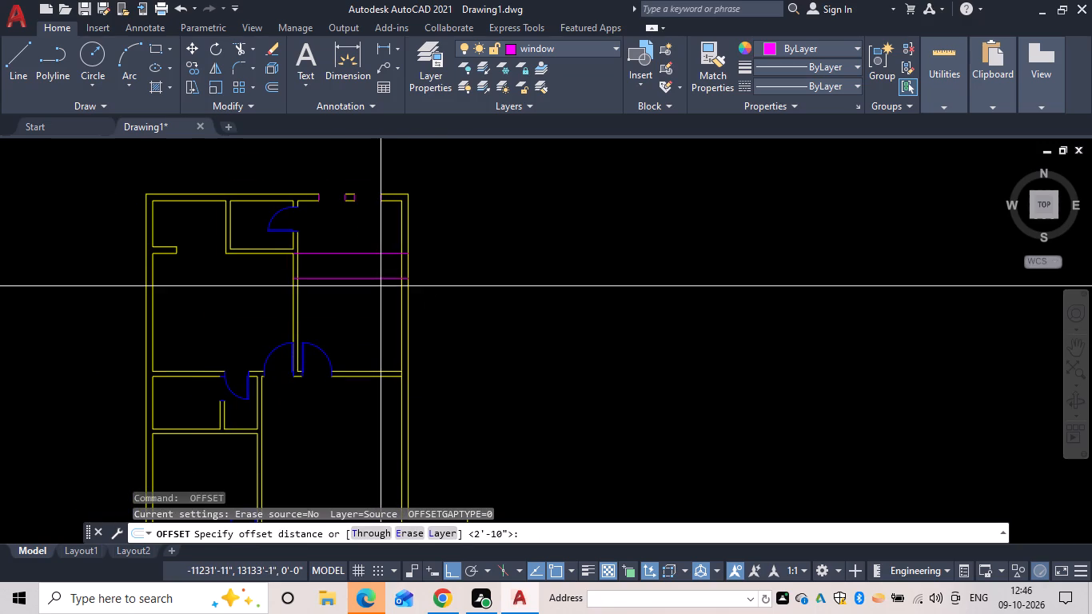
type("8'")
key("space")
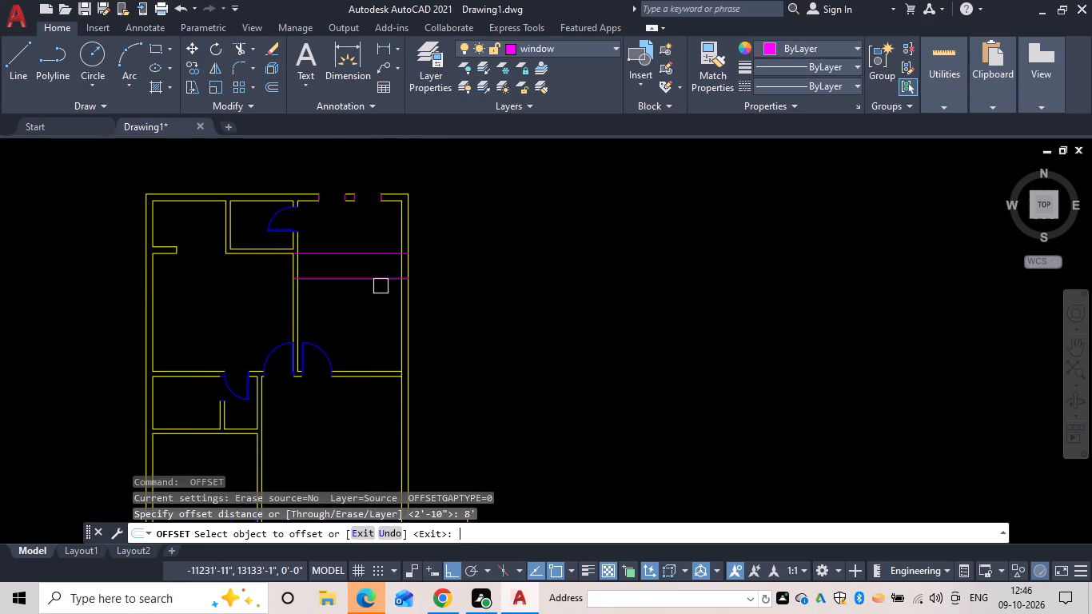
left_click_drag(376, 281, 370, 307)
left_click(366, 345)
key("Escape")
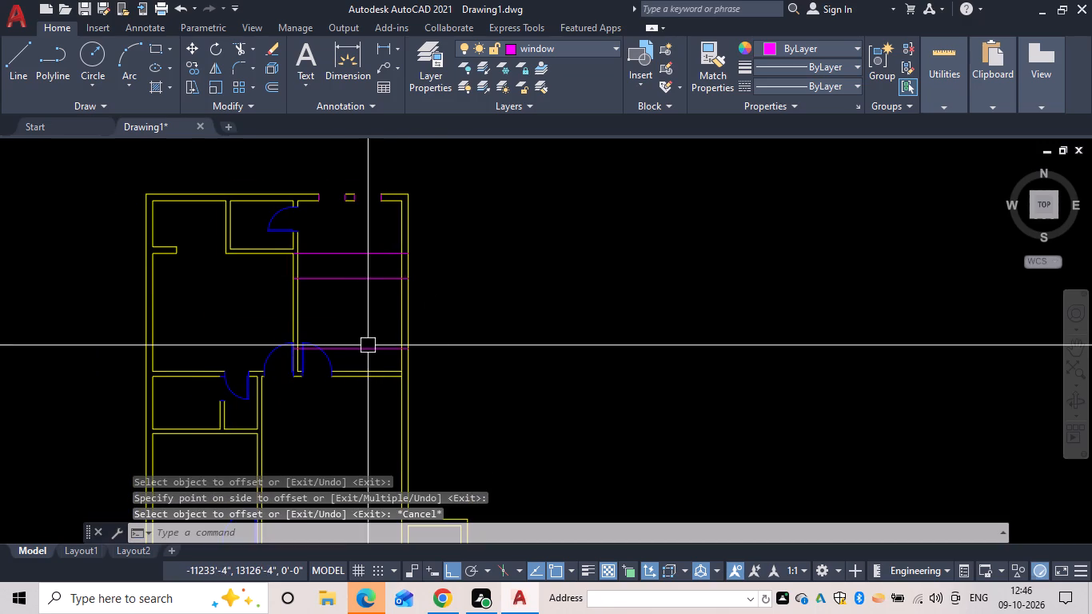
Trim the three horizontal window lines where they cross the upper-right room's interior.
type("tr")
key("space")
left_click(370, 351)
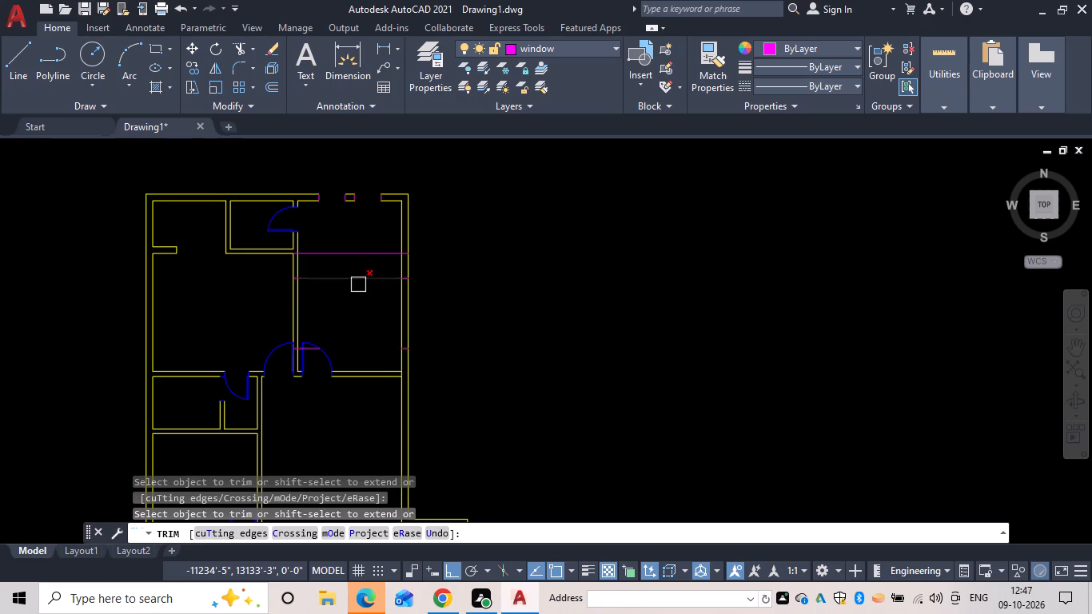
left_click(358, 285)
left_click(360, 254)
scroll(306, 369, "up", 3)
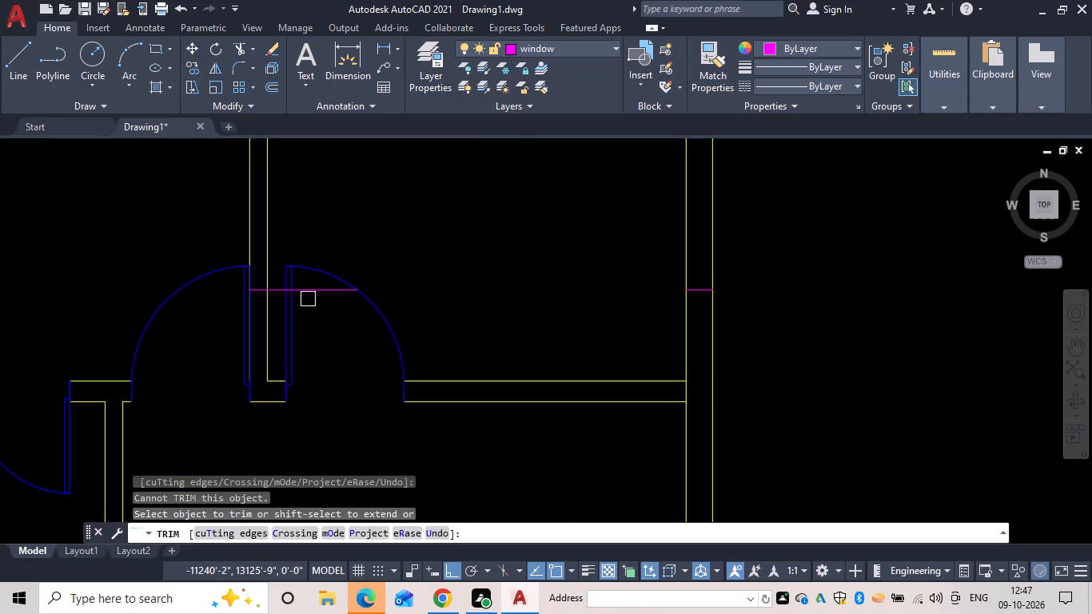
key("Escape")
Erase the three leftover window-line pieces at the partition wall and the door swing.
left_click(313, 293)
scroll(333, 285, "down", 1)
middle_click_drag(334, 285, 373, 455)
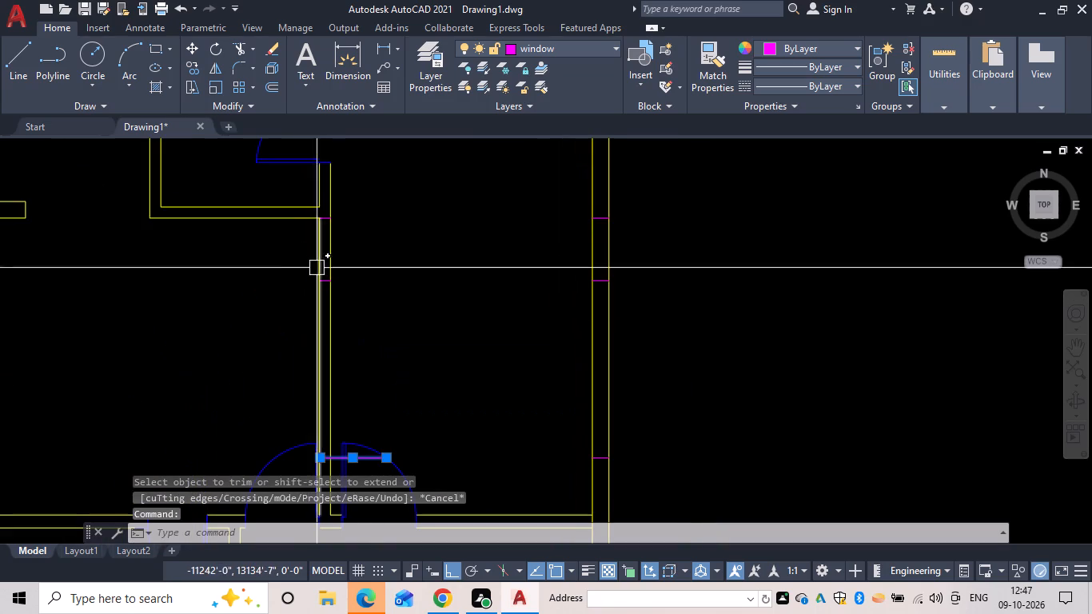
left_click(325, 281)
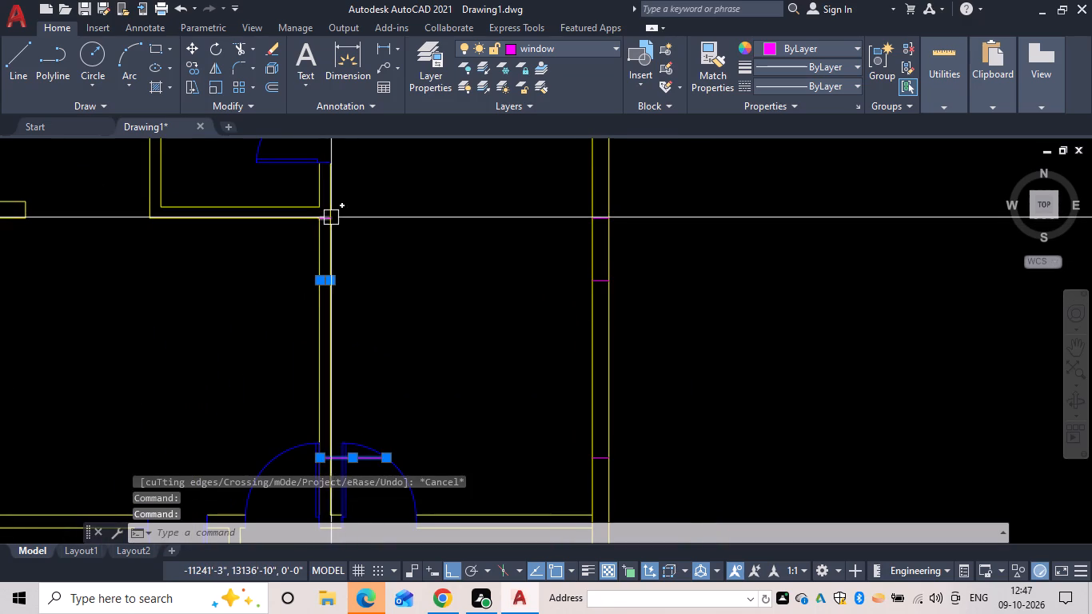
left_click(331, 217)
key("e")
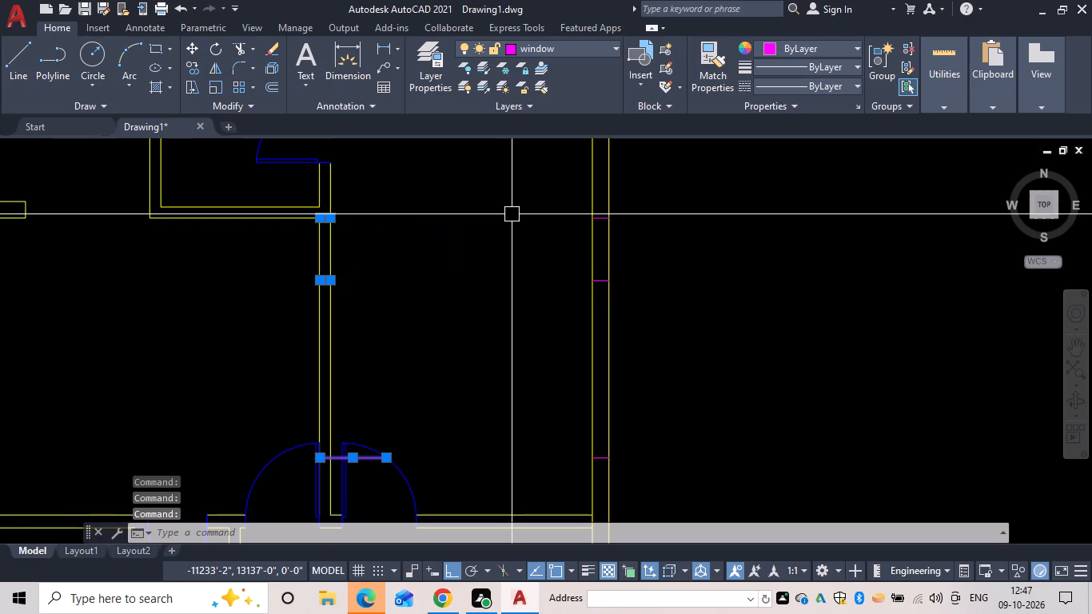
type("e")
key("space")
key("Escape")
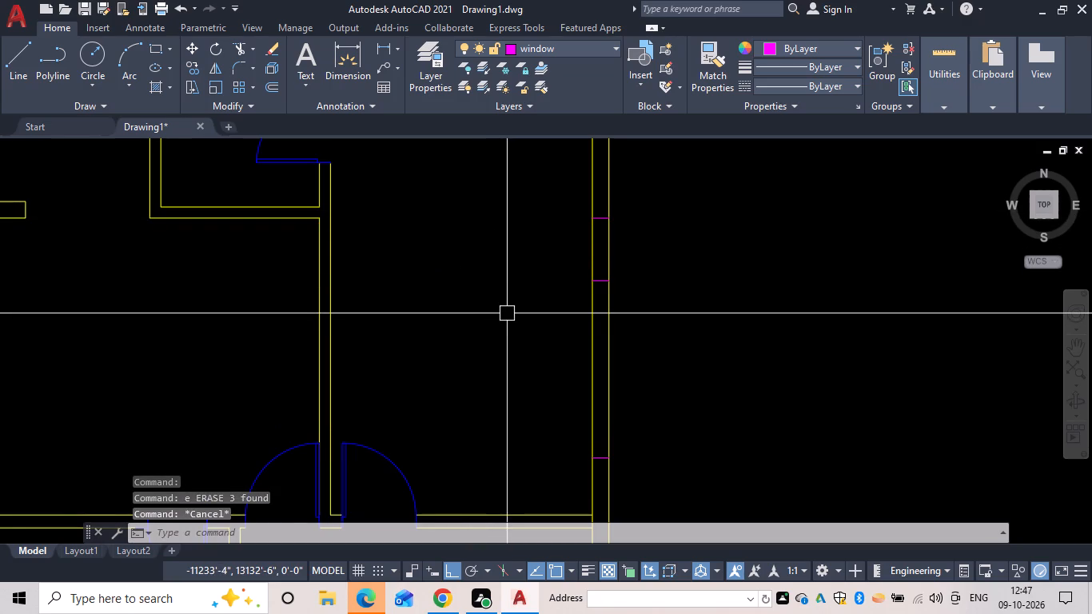
Trim both right exterior wall lines between the 8' window's jambs and remove the short helper line above the opening.
key("t")
type("r")
key("space")
left_click_drag(518, 324, 672, 306)
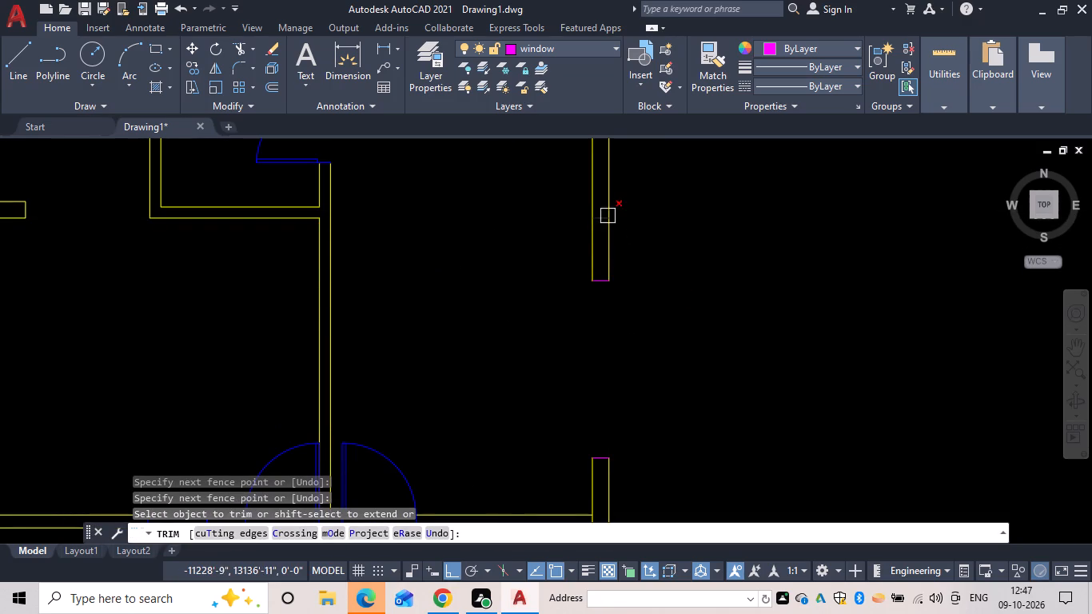
left_click(605, 216)
Trim the right exterior wall's inner line between the two faces of the horizontal partition below the window.
scroll(691, 335, "down", 2)
middle_click_drag(685, 342, 662, 282)
scroll(627, 385, "up", 3)
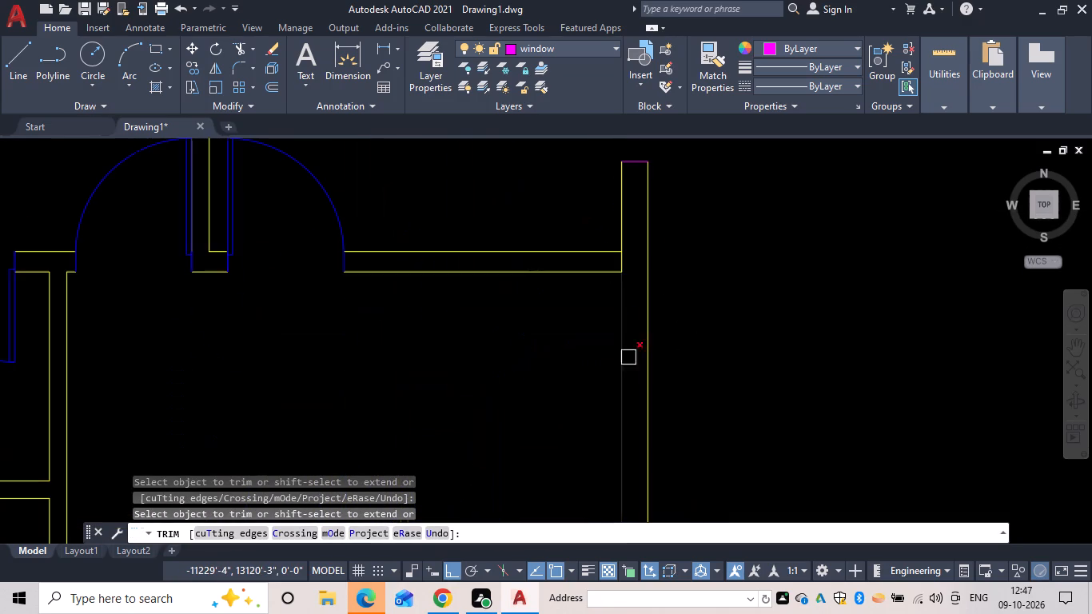
left_click(615, 261)
key("Escape")
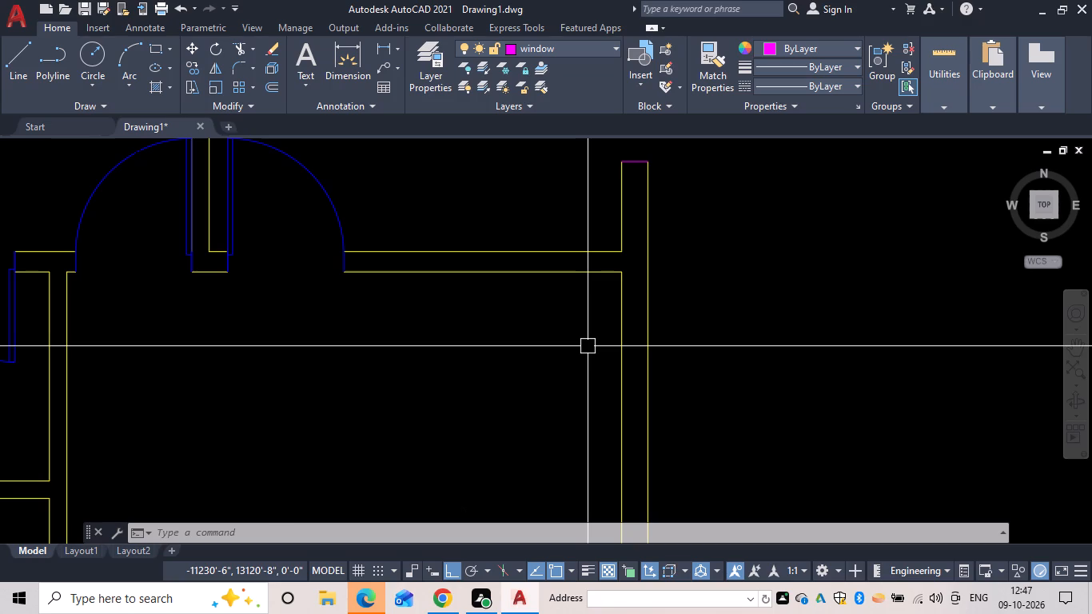
key("Escape")
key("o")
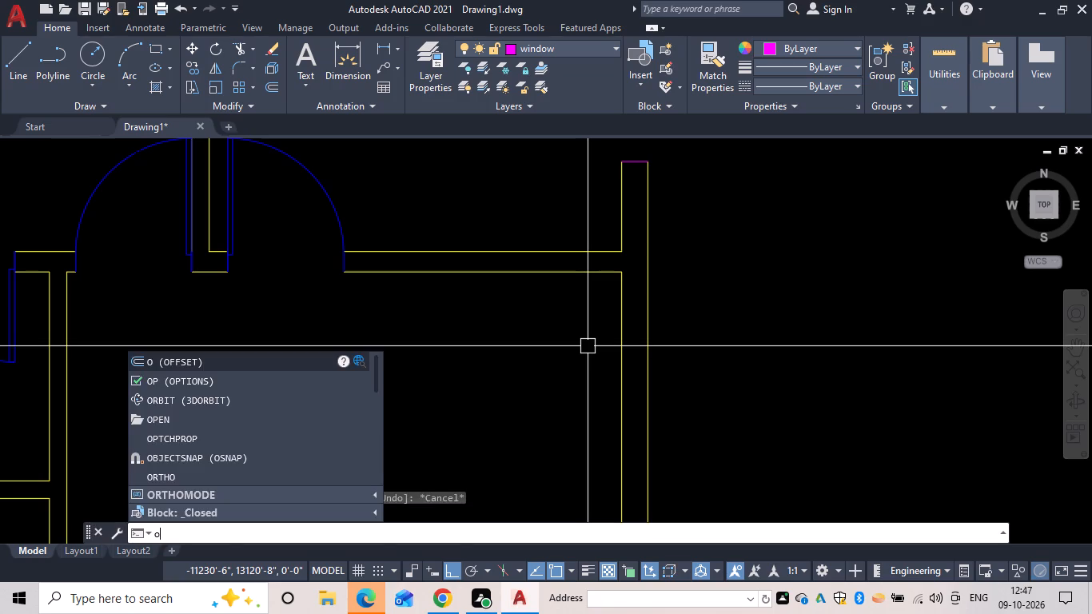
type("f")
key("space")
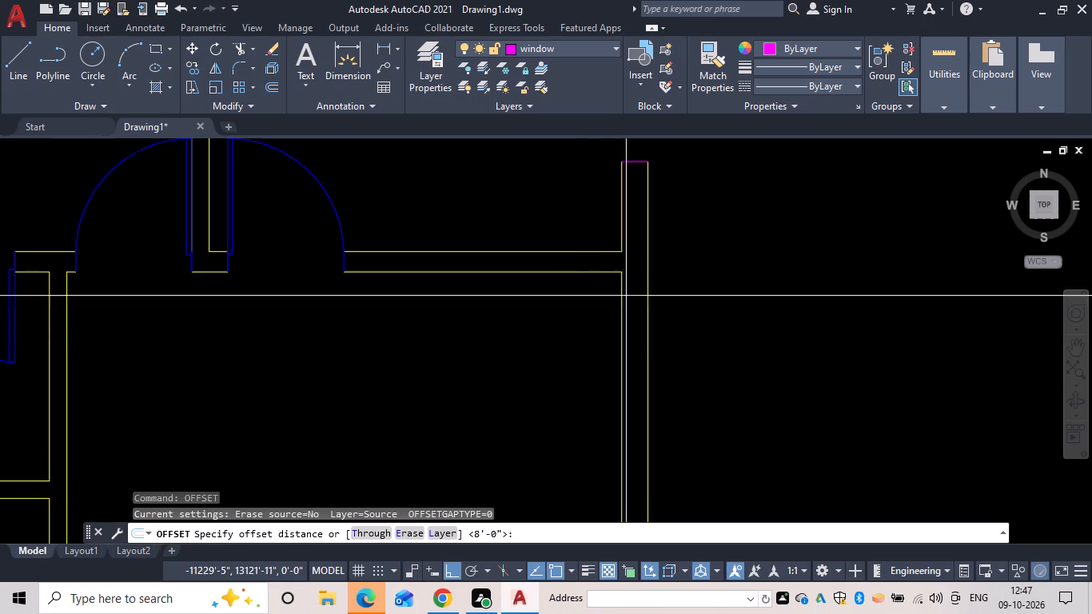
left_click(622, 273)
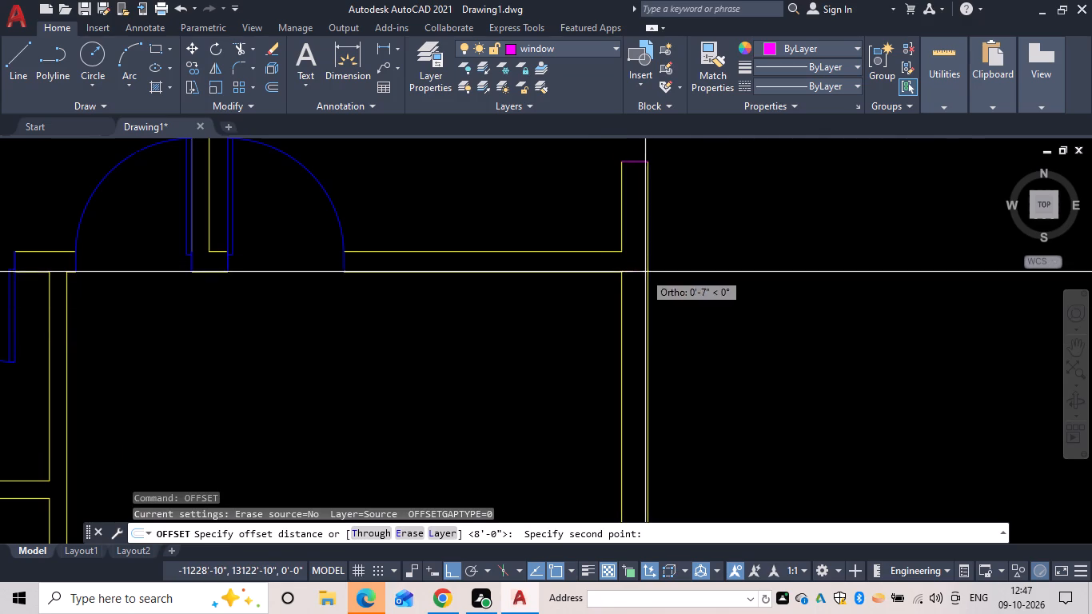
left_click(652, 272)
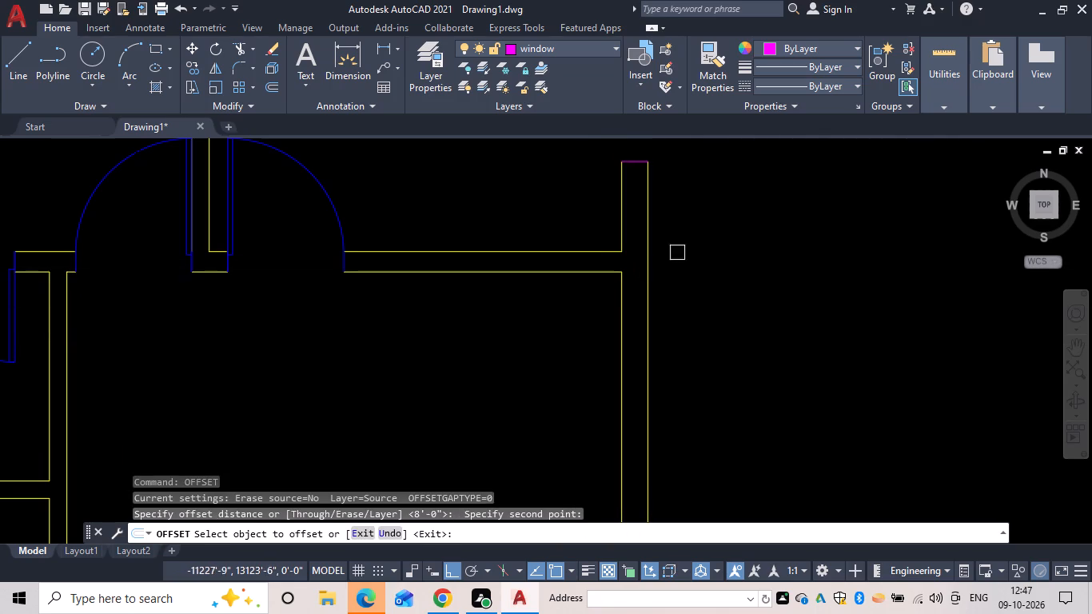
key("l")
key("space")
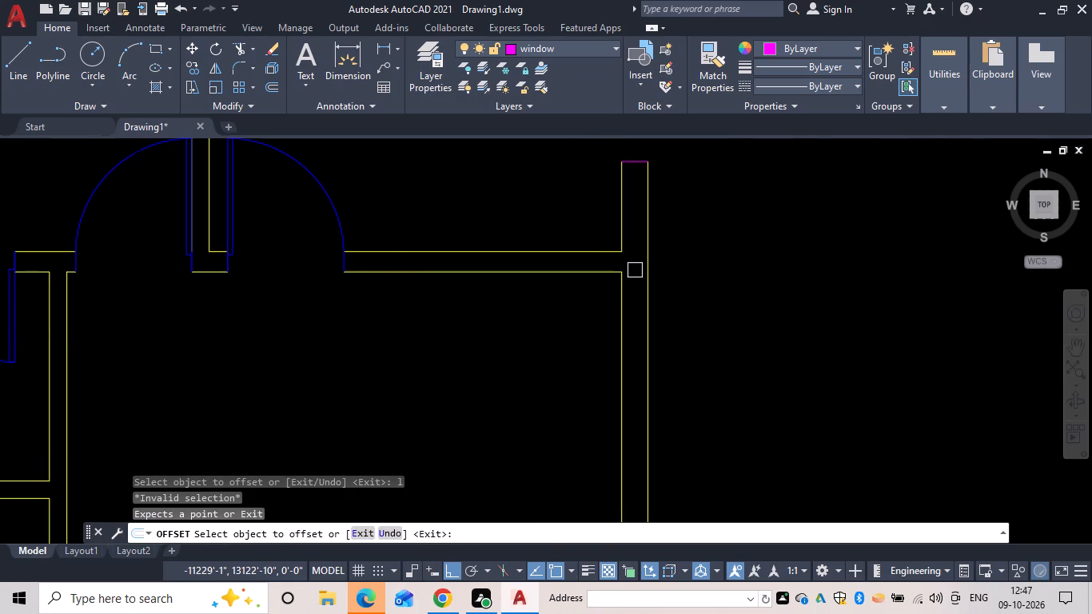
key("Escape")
Draw a line across the right exterior wall's thickness at the lower face of the horizontal partition below the window.
type("l")
key("space")
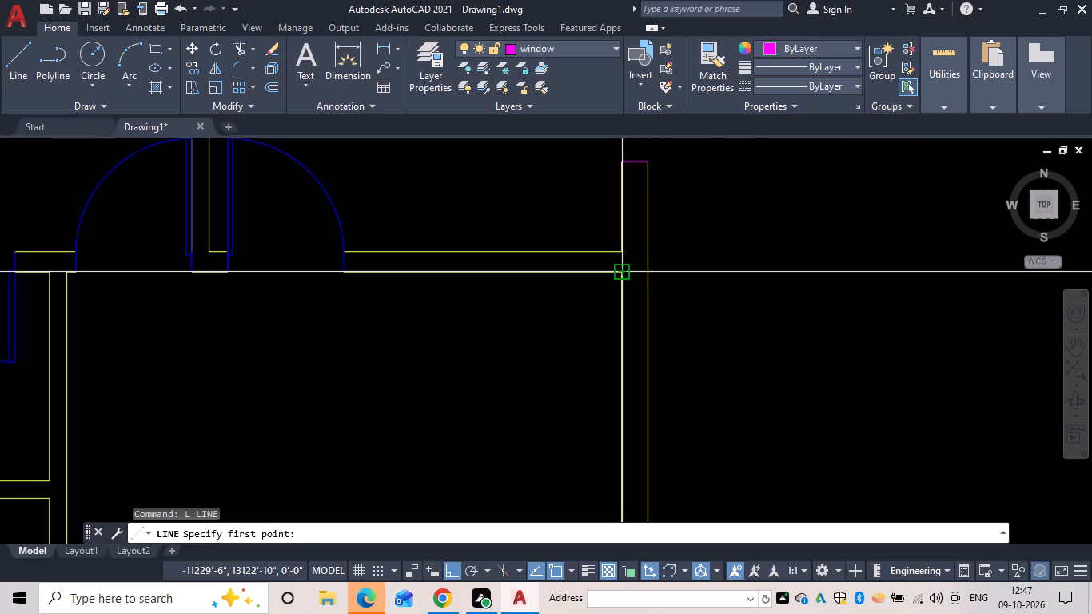
left_click_drag(622, 270, 630, 270)
left_click(649, 274)
key("Escape")
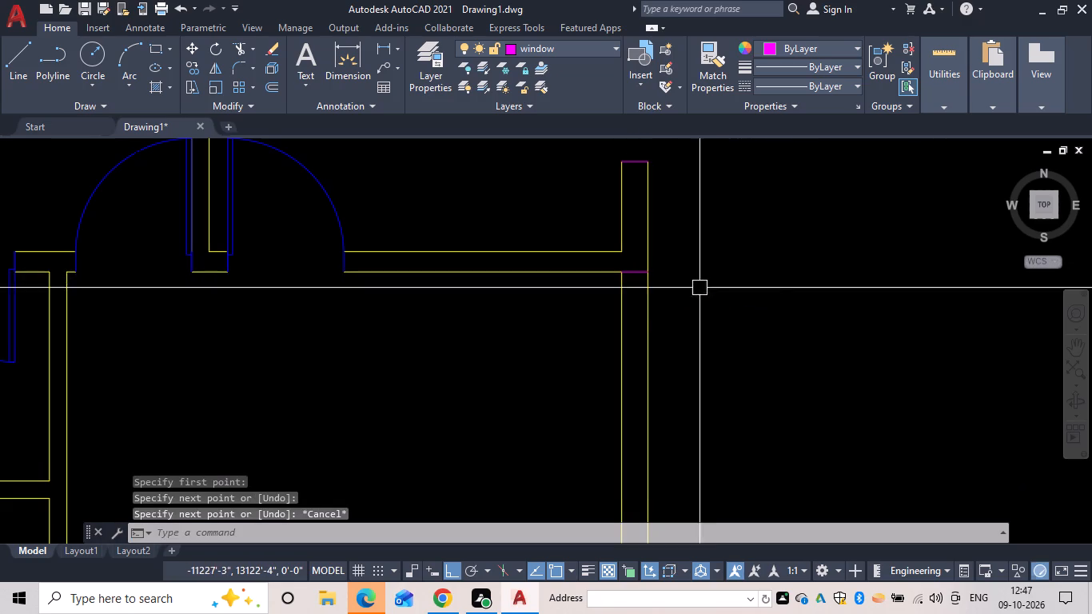
scroll(712, 317, "down", 3)
middle_click_drag(712, 317, 711, 325)
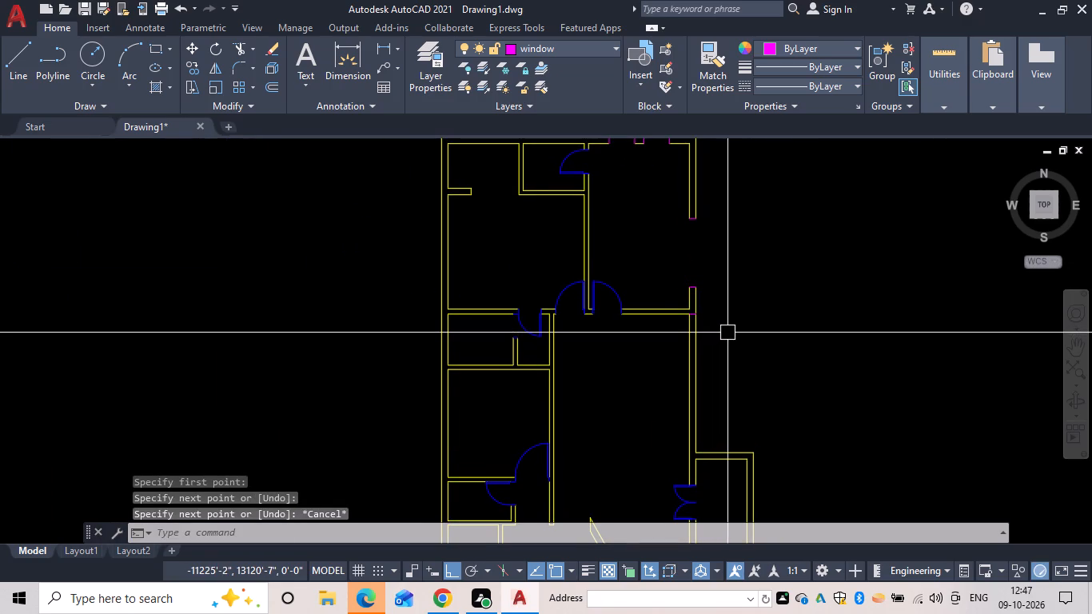
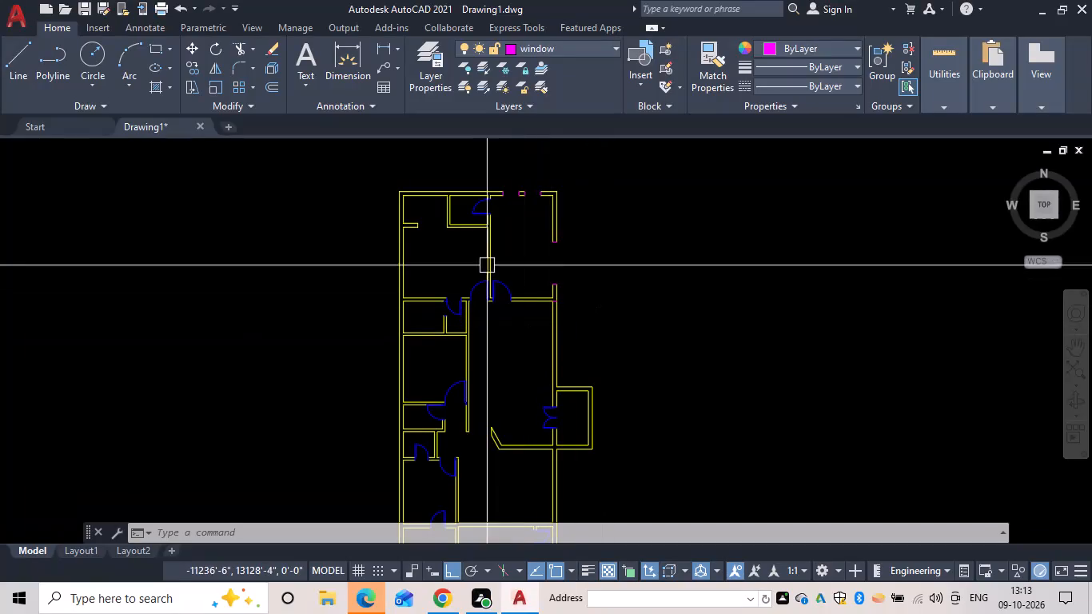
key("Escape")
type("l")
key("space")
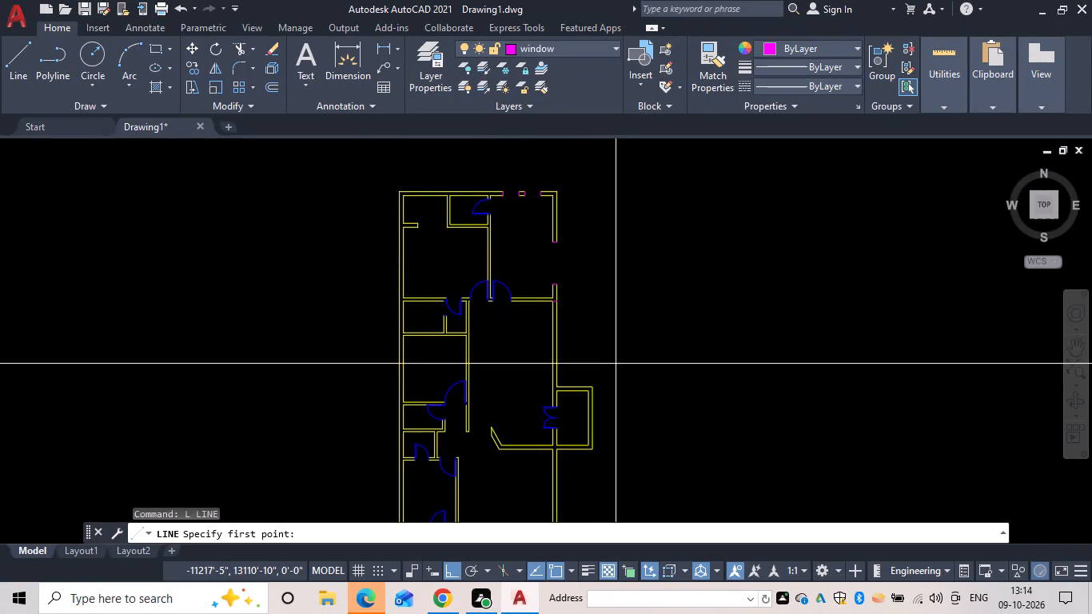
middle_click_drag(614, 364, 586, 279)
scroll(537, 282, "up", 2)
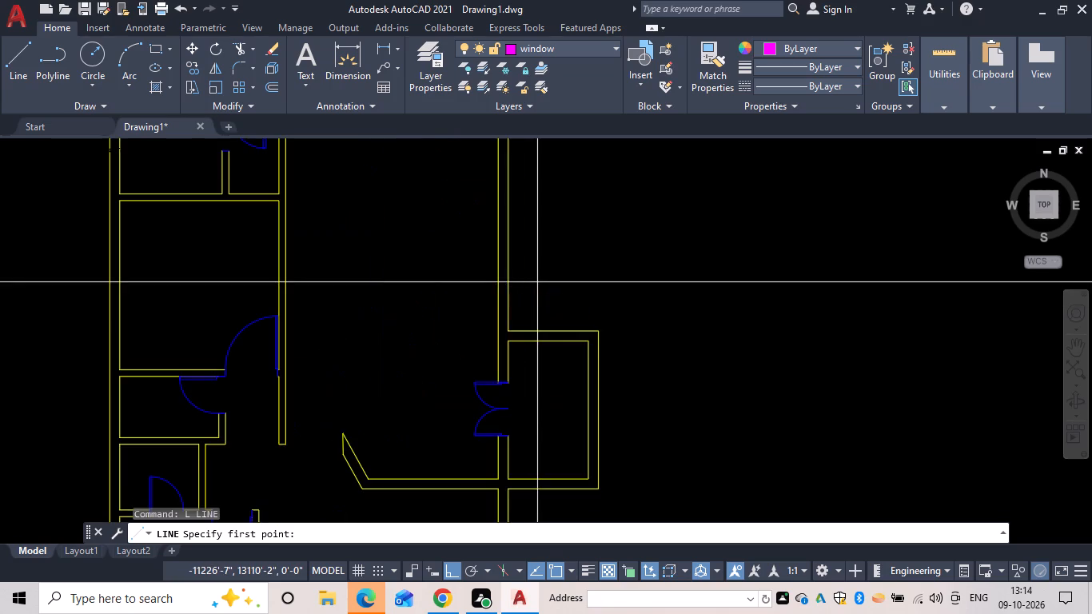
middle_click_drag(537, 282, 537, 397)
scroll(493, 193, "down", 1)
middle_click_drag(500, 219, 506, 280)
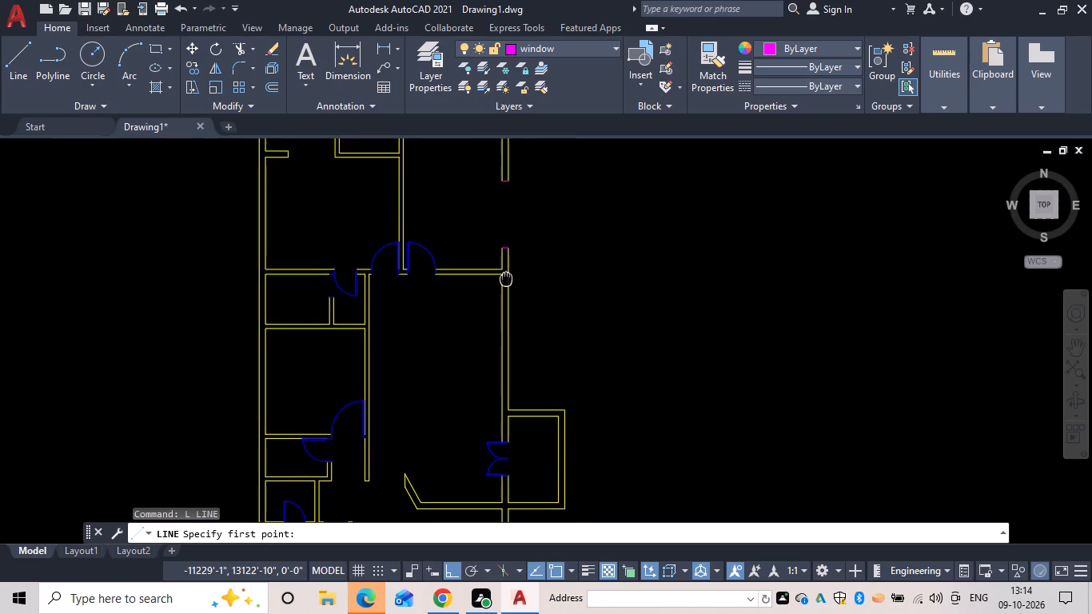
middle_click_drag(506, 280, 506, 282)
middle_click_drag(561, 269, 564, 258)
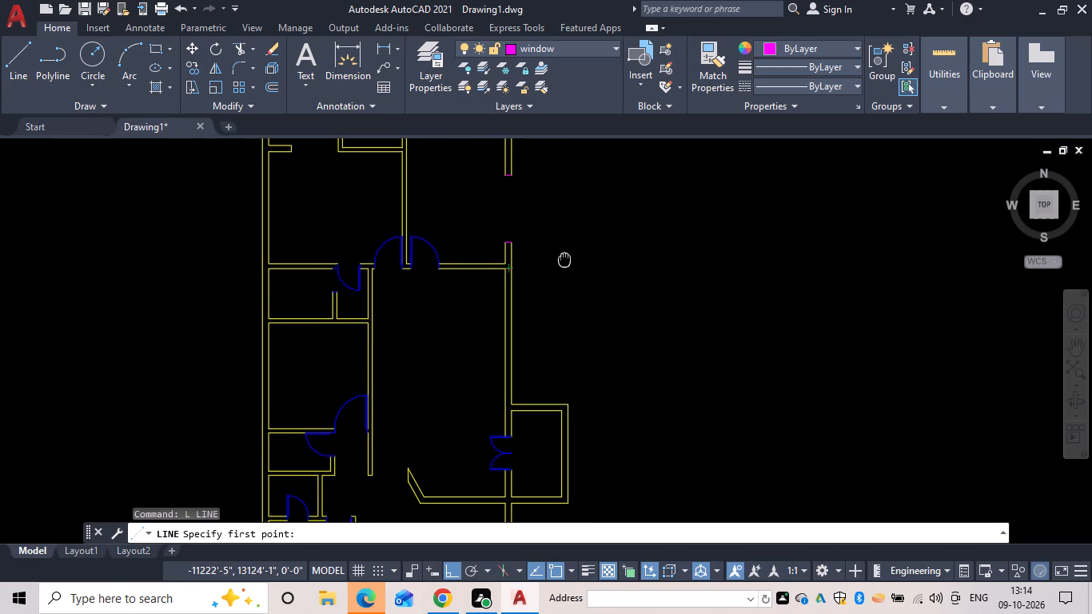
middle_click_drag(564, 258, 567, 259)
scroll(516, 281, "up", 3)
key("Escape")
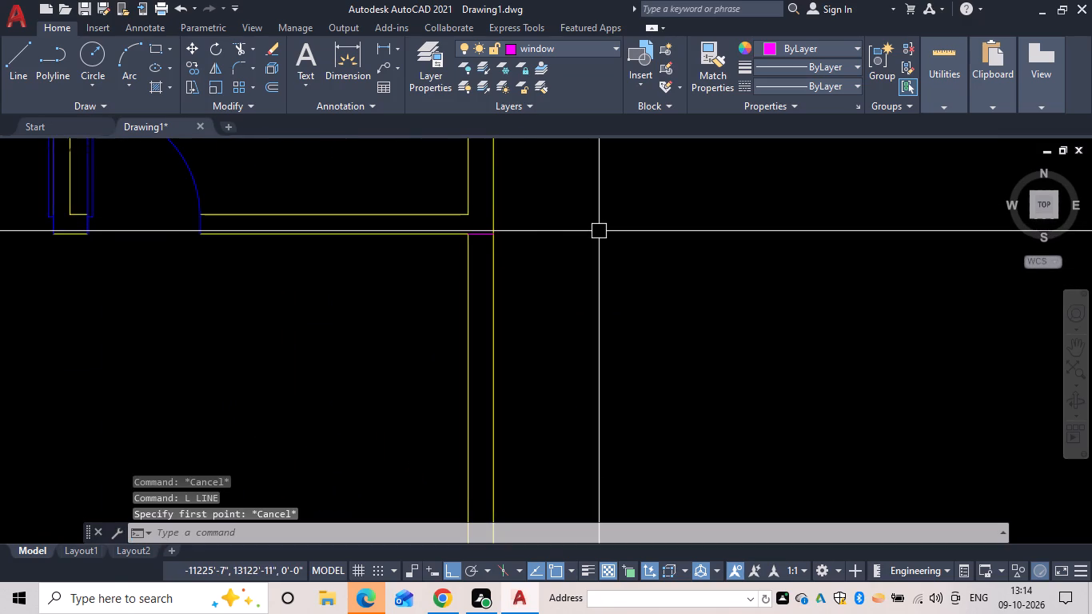
Offset the magenta window line at the junction below the double doors 2' downward within the east exterior wall.
type("of")
key("space")
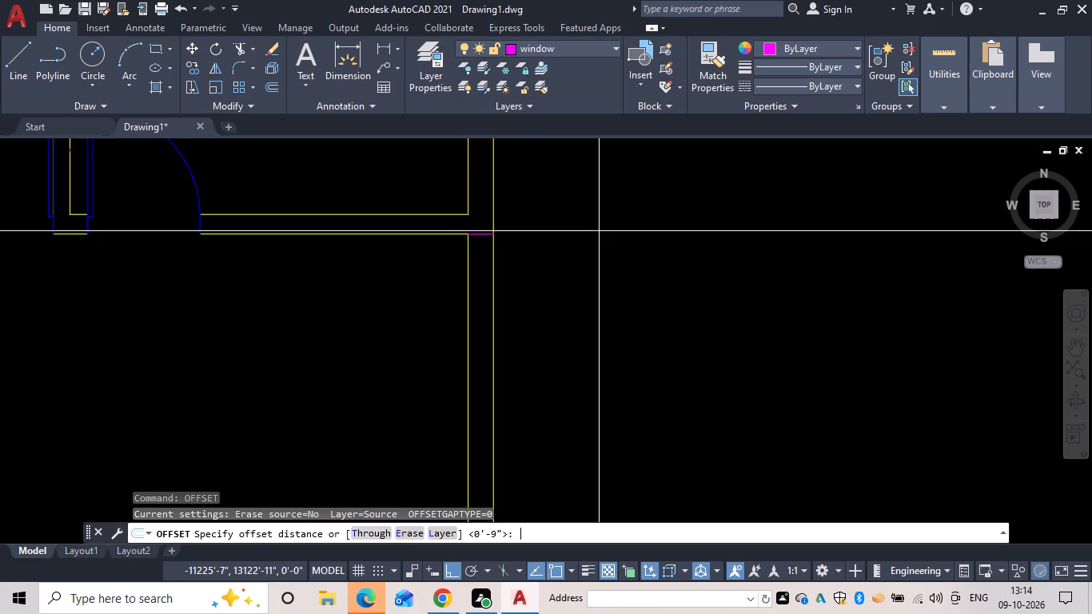
type("2'")
key("space")
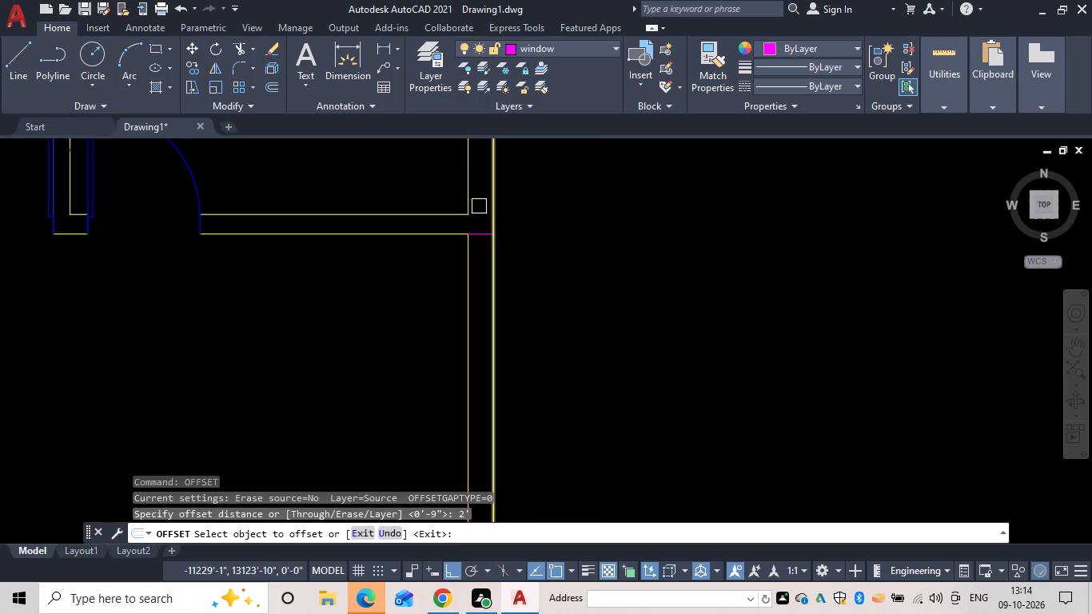
left_click_drag(480, 237, 478, 245)
left_click(469, 273)
key("space")
key("space")
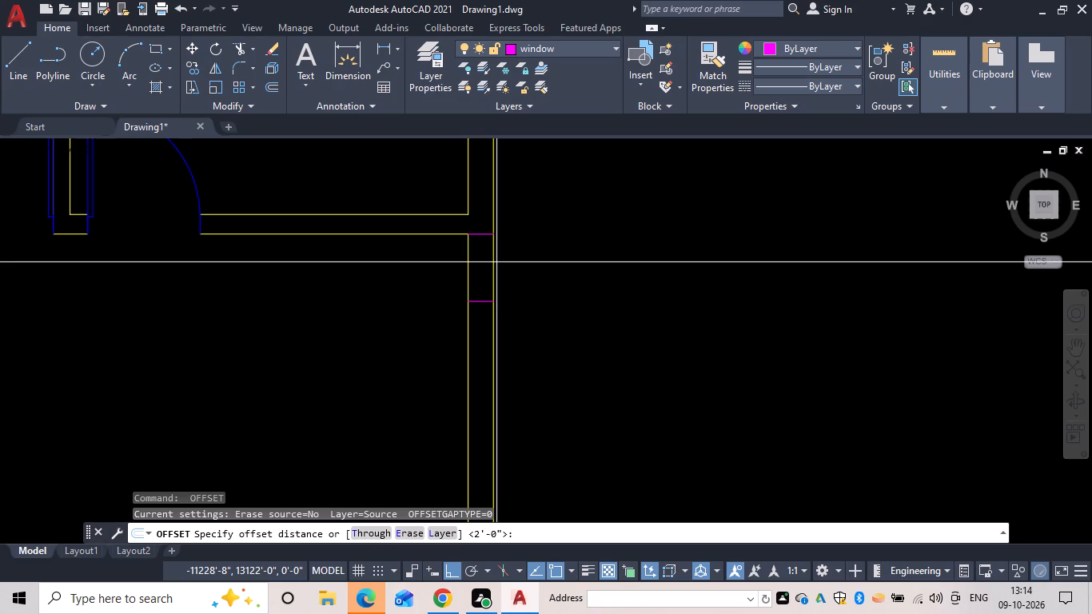
key("Escape")
Draw a line across the east wall's thickness, level with the projecting room's outer upper edge.
type("l")
key("space")
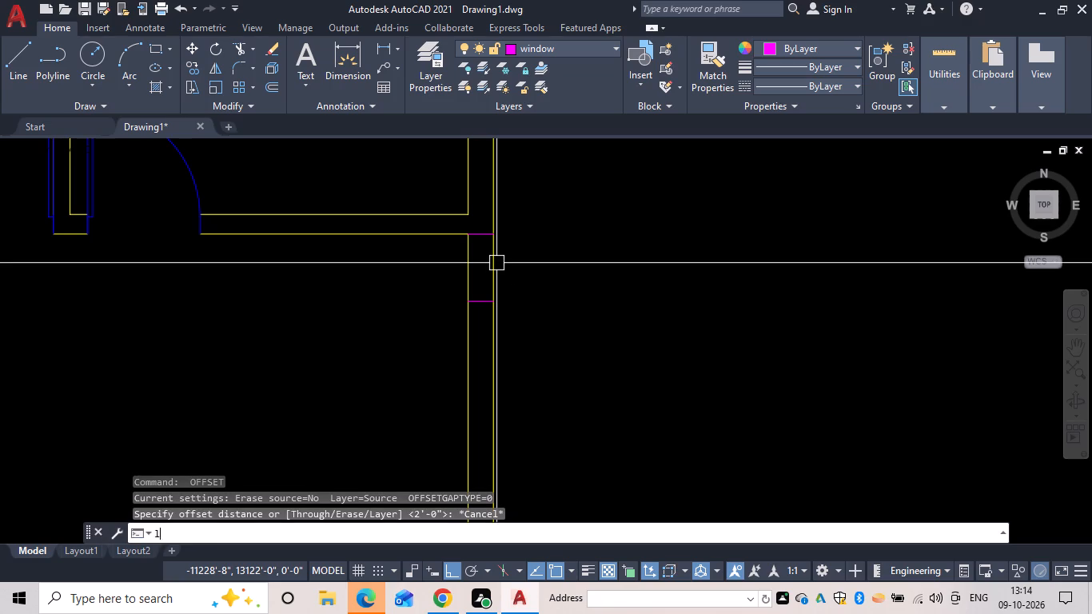
scroll(538, 287, "down", 2)
middle_click_drag(539, 290, 516, 166)
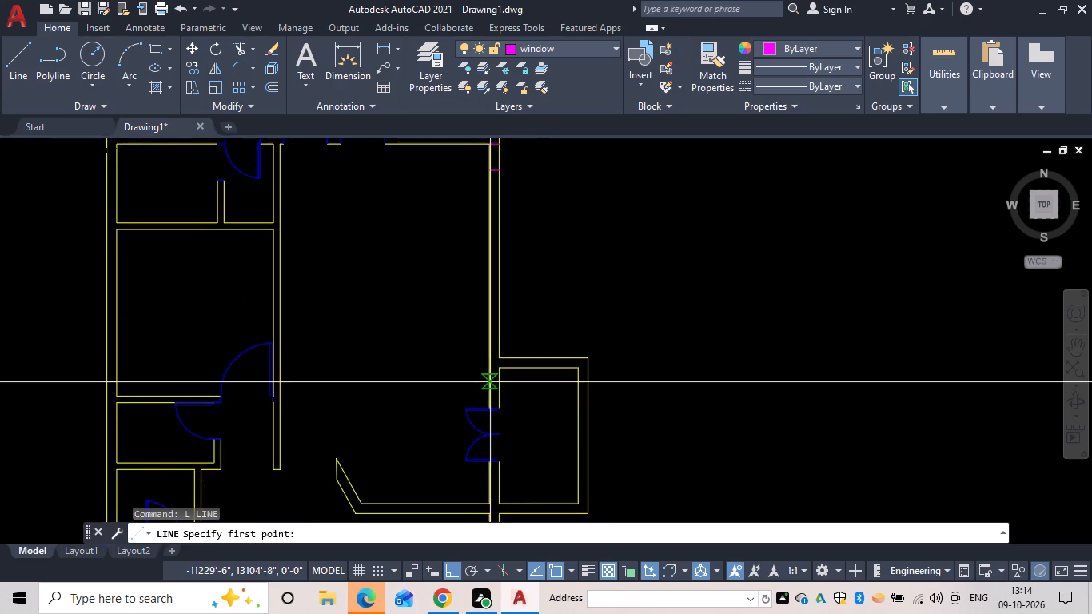
scroll(496, 328, "up", 4)
middle_click_drag(496, 437, 496, 282)
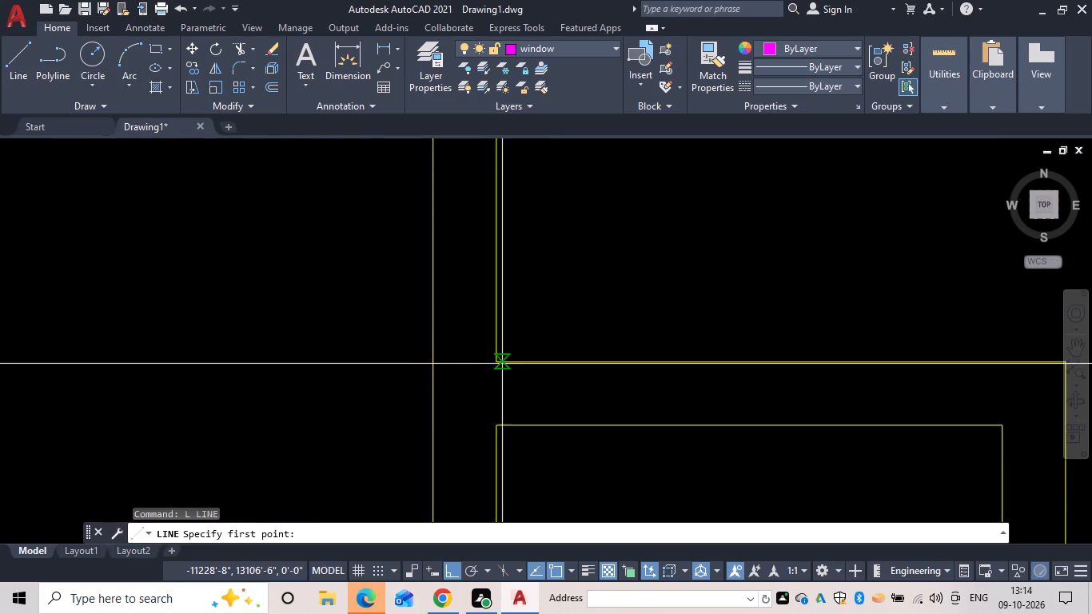
left_click_drag(496, 361, 484, 365)
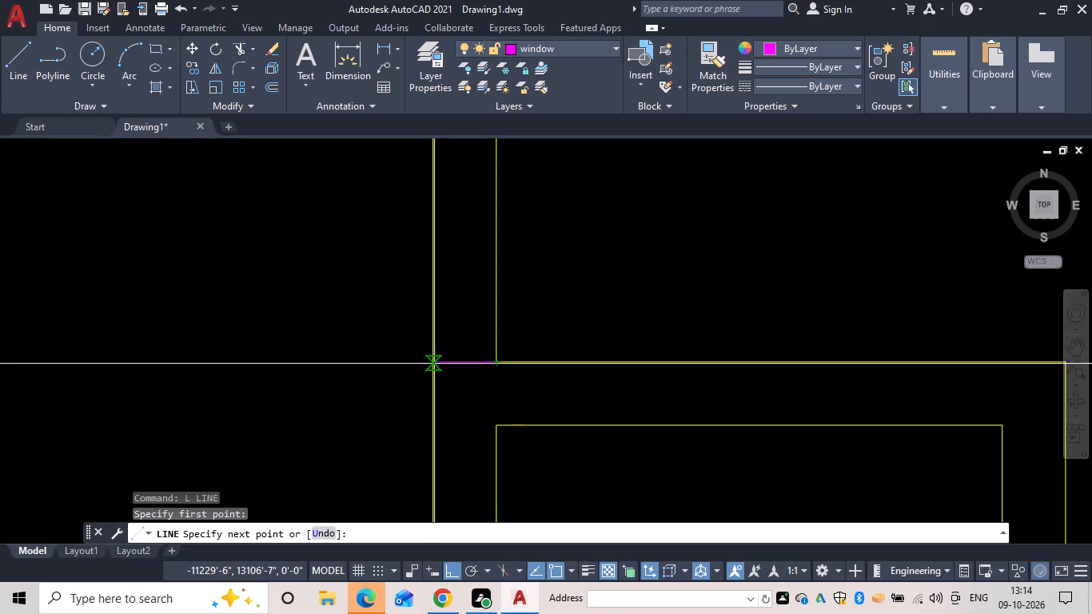
left_click(432, 360)
key("Escape")
Offset the new line above the projecting room 4' upward along the east wall.
key("o")
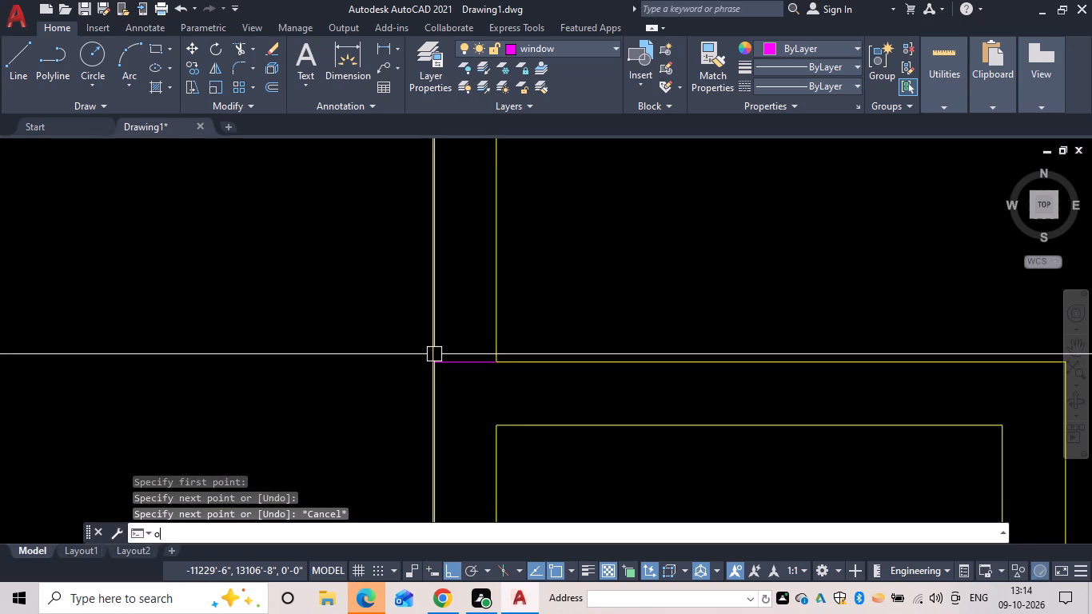
type("f")
key("space")
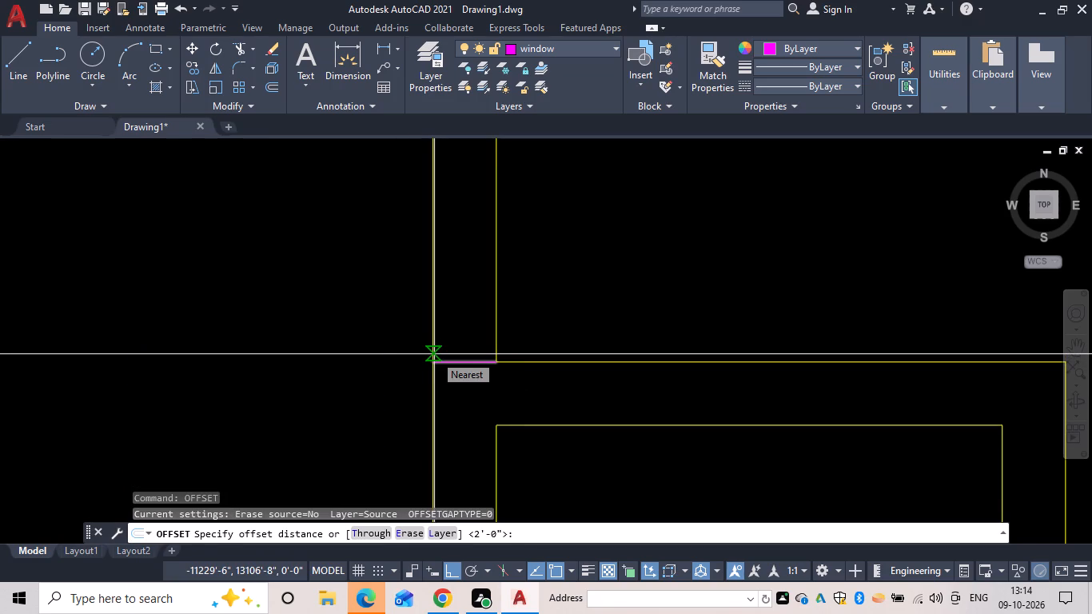
type("4'")
key("space")
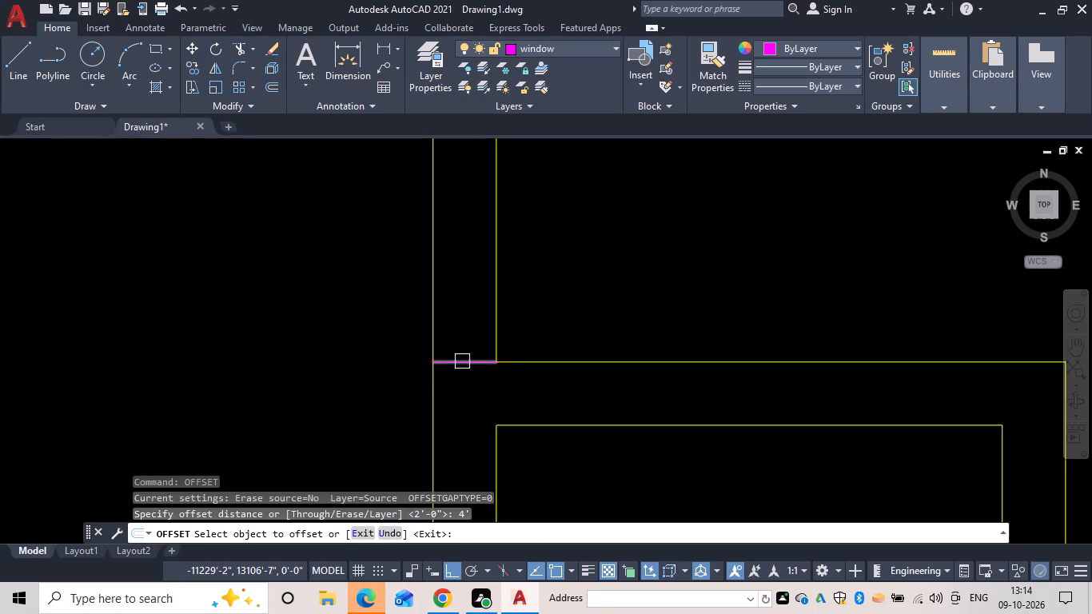
left_click(462, 361)
left_click(462, 269)
scroll(480, 262, "down", 2)
middle_click_drag(479, 262, 330, 457)
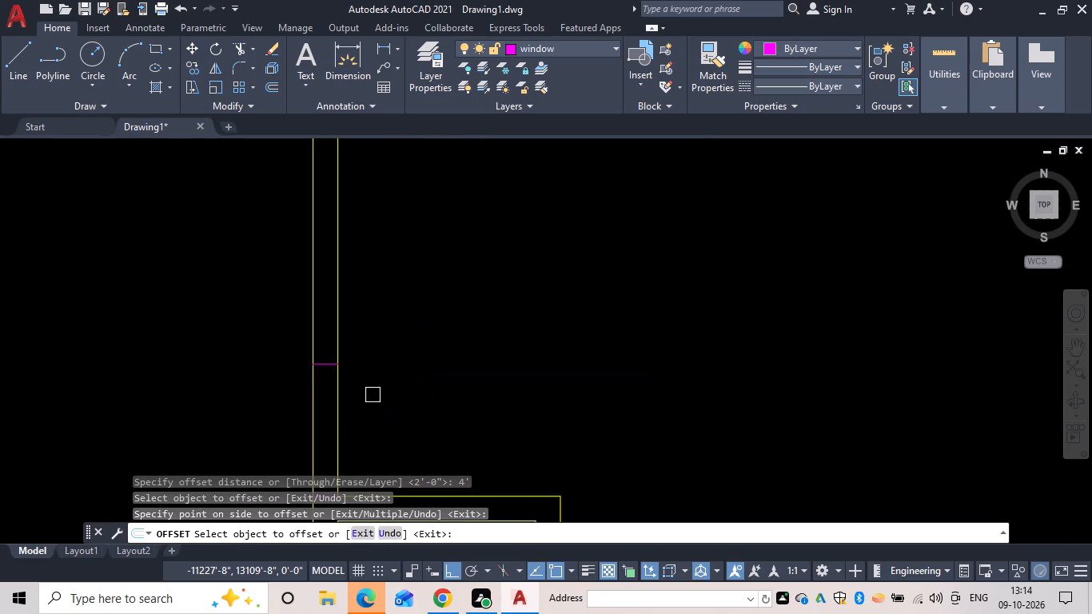
key("space")
Offset the upper of the two window lines above the projecting room another 4' upward.
key("space")
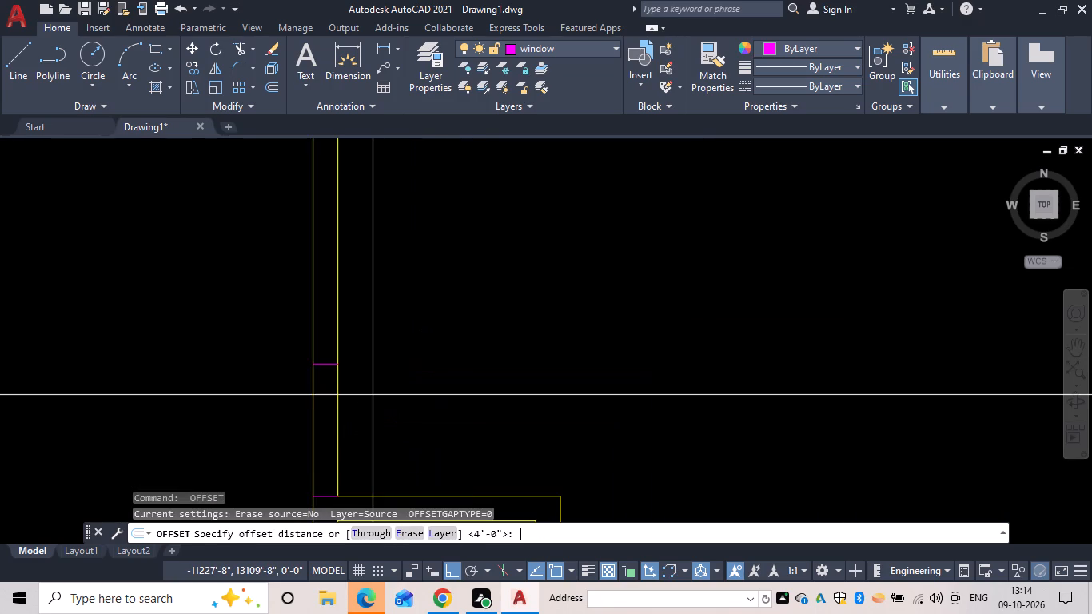
type("4'")
key("space")
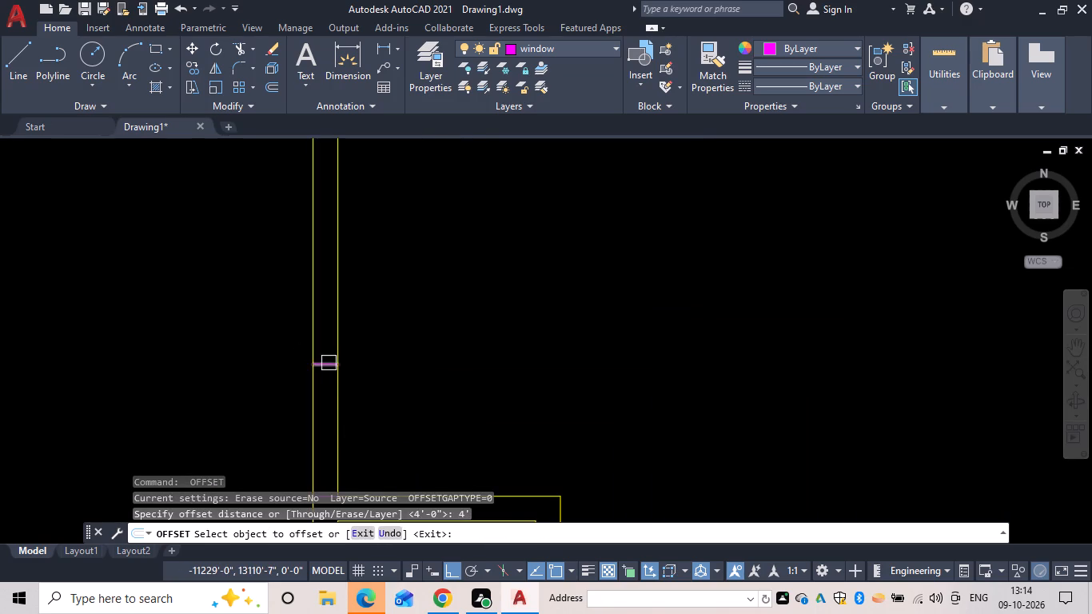
left_click_drag(329, 363, 333, 352)
left_click(333, 300)
key("space")
Offset the topmost of the lines above the projecting room 2' upward to mark the middle window opening.
key("space")
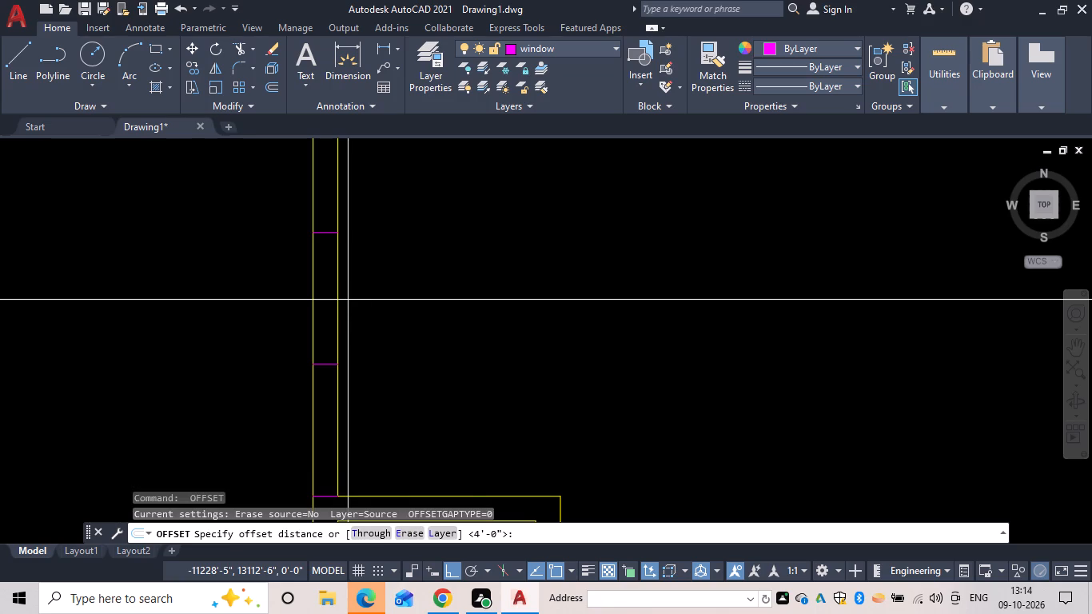
scroll(355, 300, "down", 3)
scroll(372, 256, "up", 3)
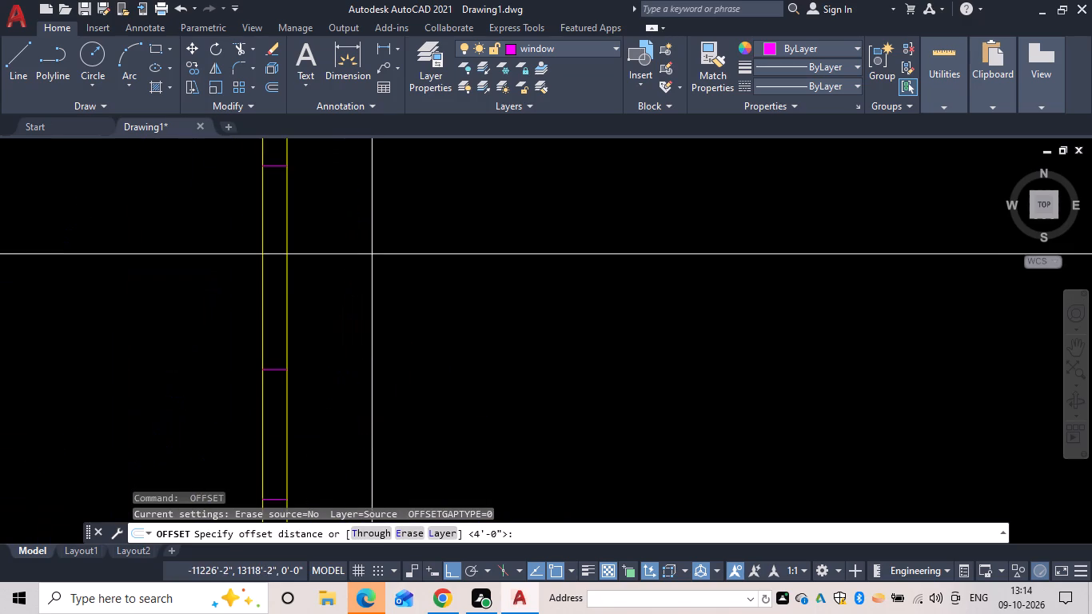
key("space")
key("space")
key("space")
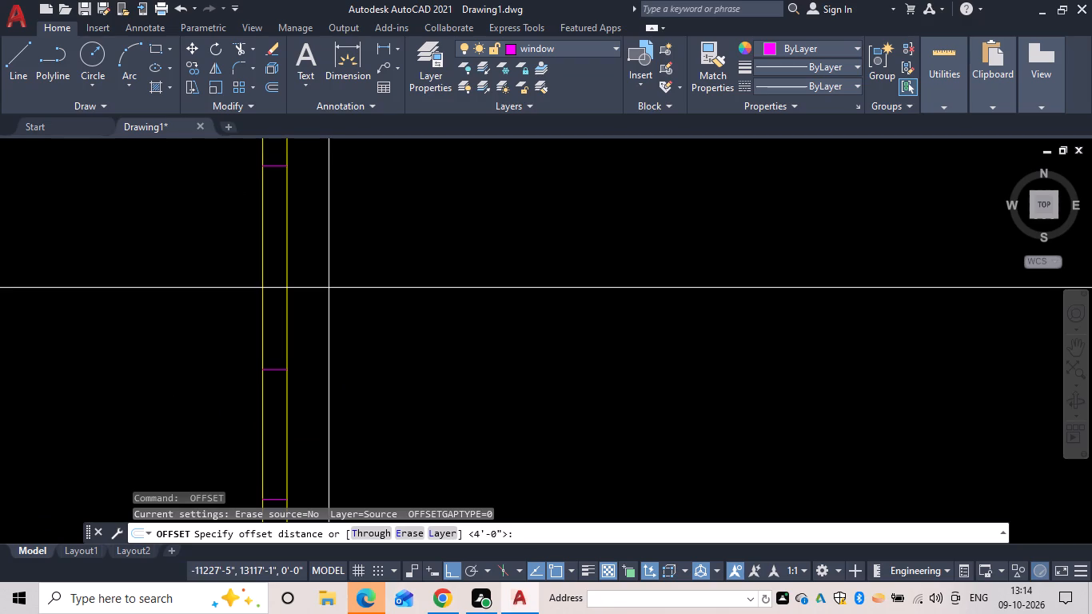
type("2'")
key("space")
scroll(330, 311, "down", 1)
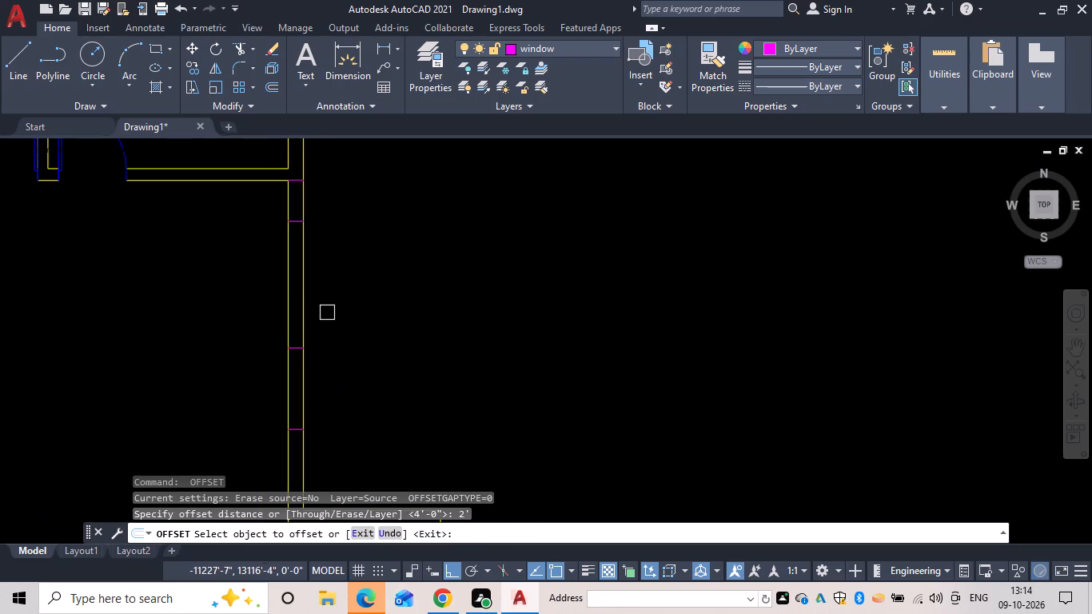
left_click_drag(303, 350, 304, 338)
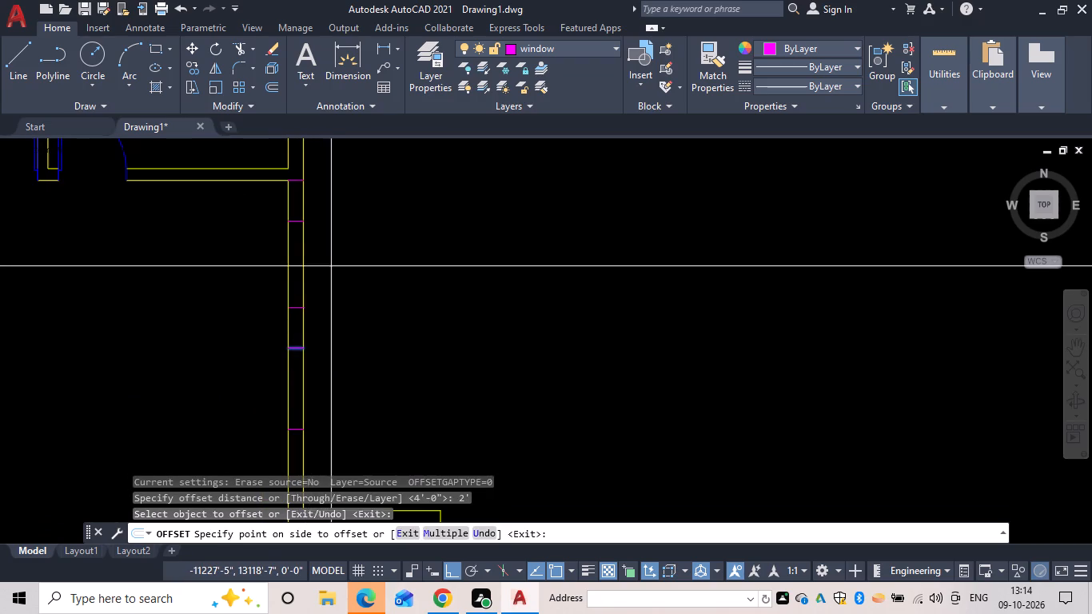
left_click(331, 266)
key("Escape")
Trim the east wall lines between the window marks to open two 2' openings and the 4' opening above the projecting room.
type("tr")
key("space")
left_click_drag(340, 200, 130, 253)
left_click_drag(126, 289, 272, 317)
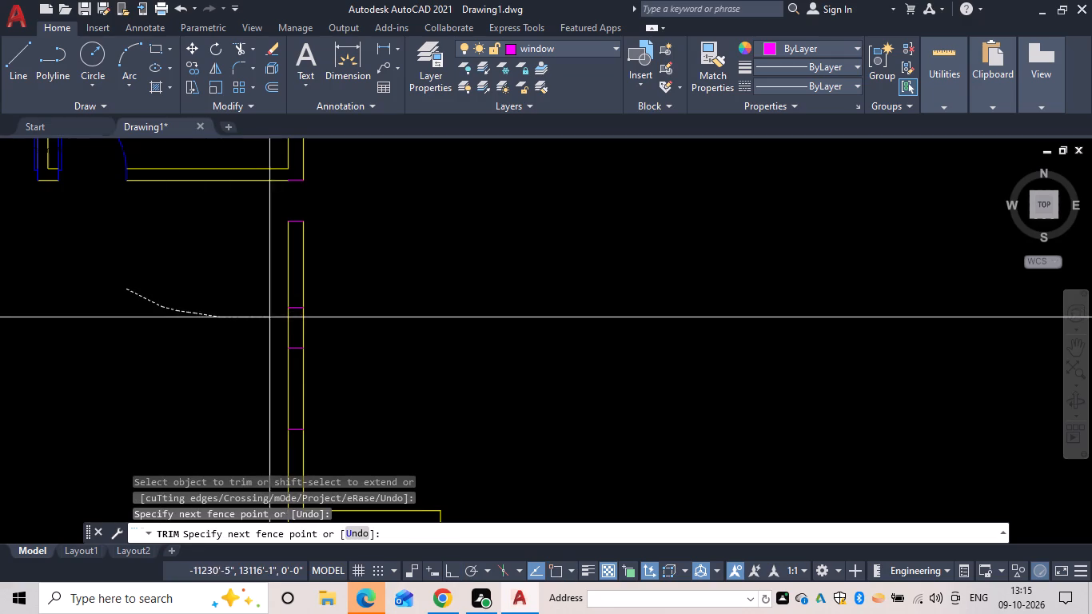
left_click_drag(272, 317, 482, 313)
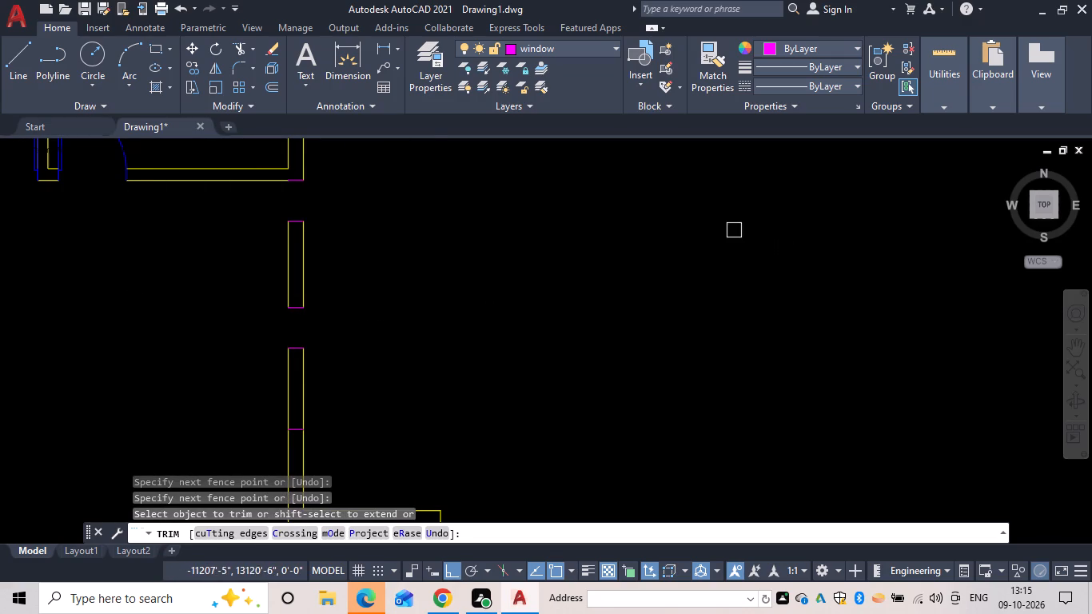
middle_click_drag(480, 324, 484, 155)
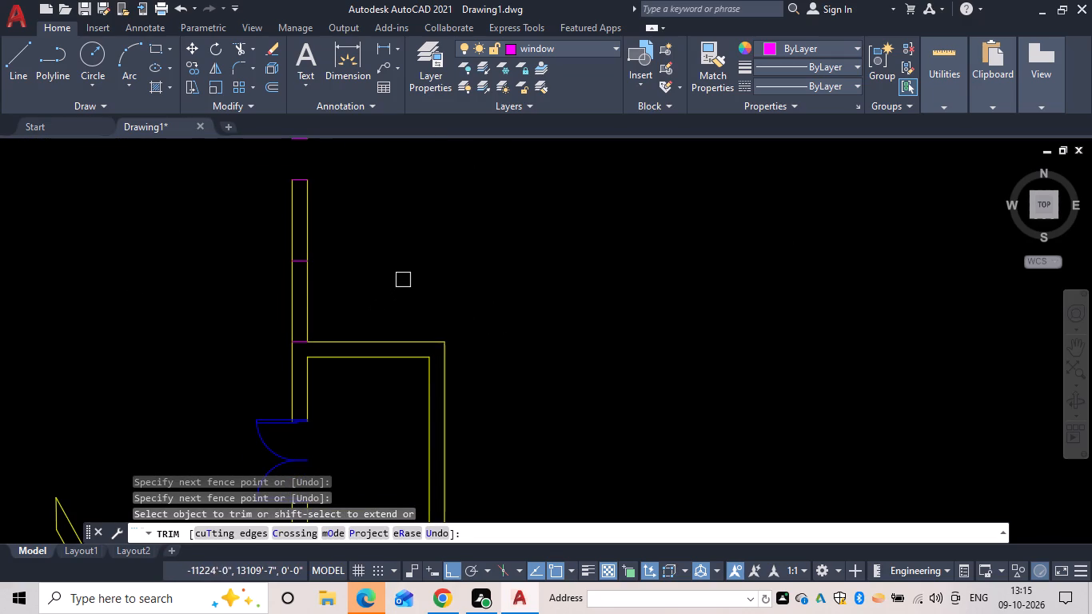
left_click_drag(401, 281, 61, 297)
scroll(60, 289, "down", 2)
middle_click(75, 285)
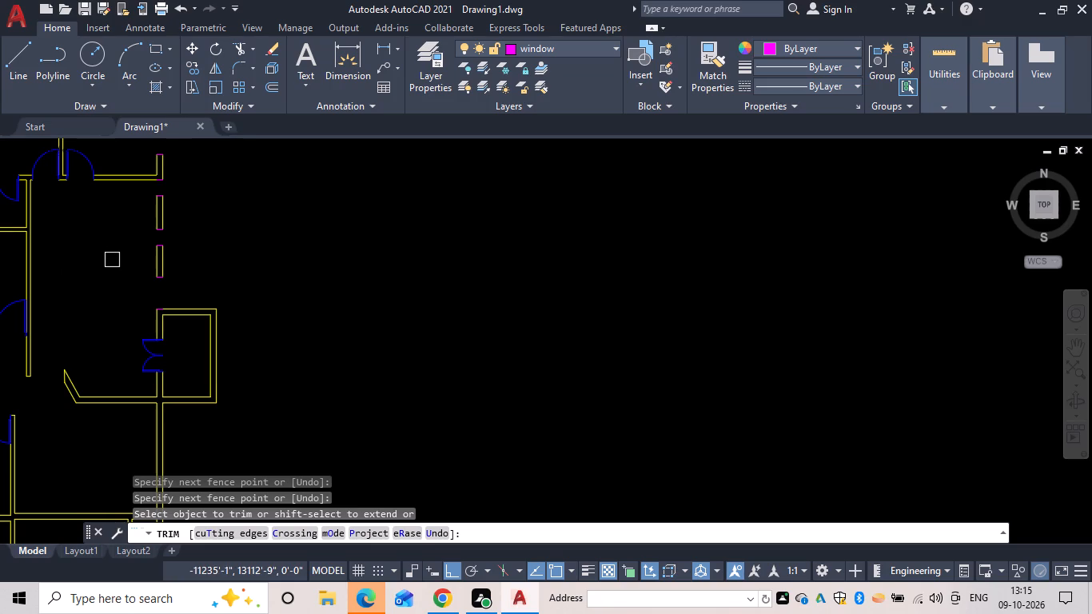
middle_click_drag(189, 292, 265, 286)
key("Escape")
Draw a line across the projecting room's east wall at its inner upper corner.
type("l")
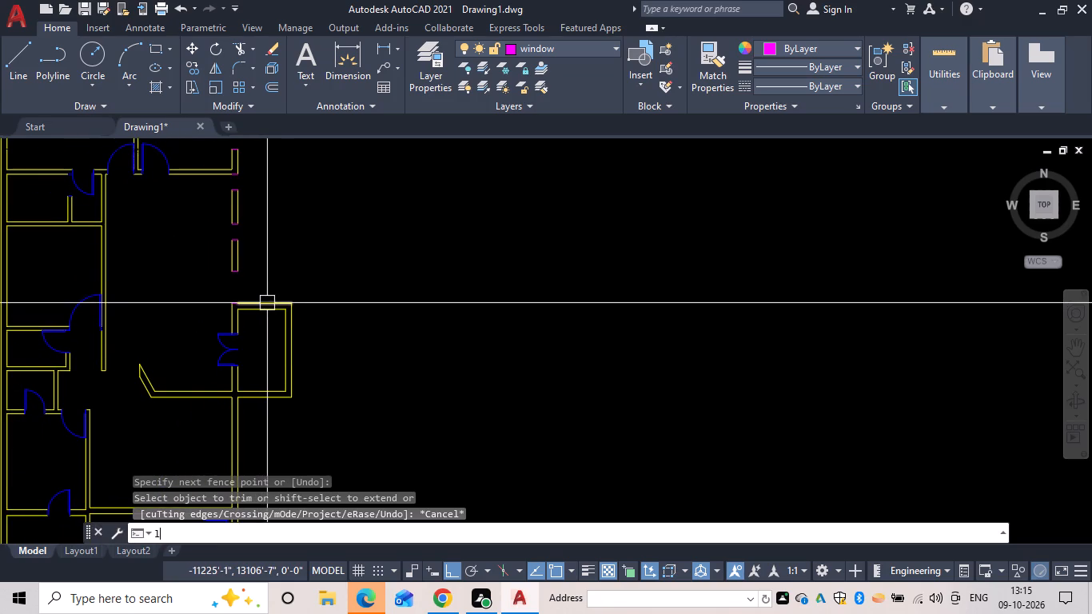
key("space")
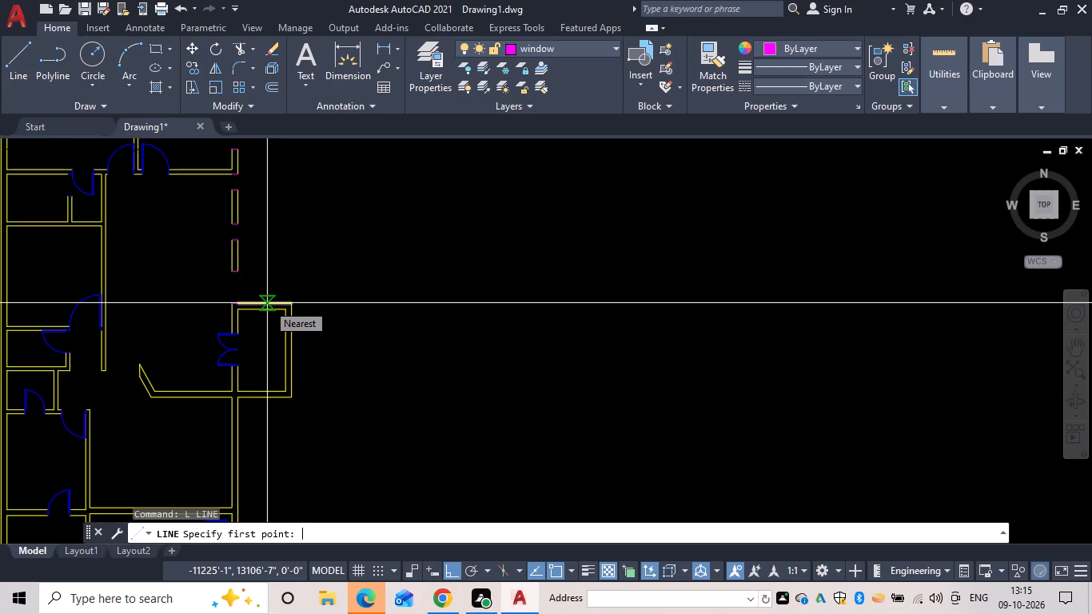
key("Escape")
type("l")
key("space")
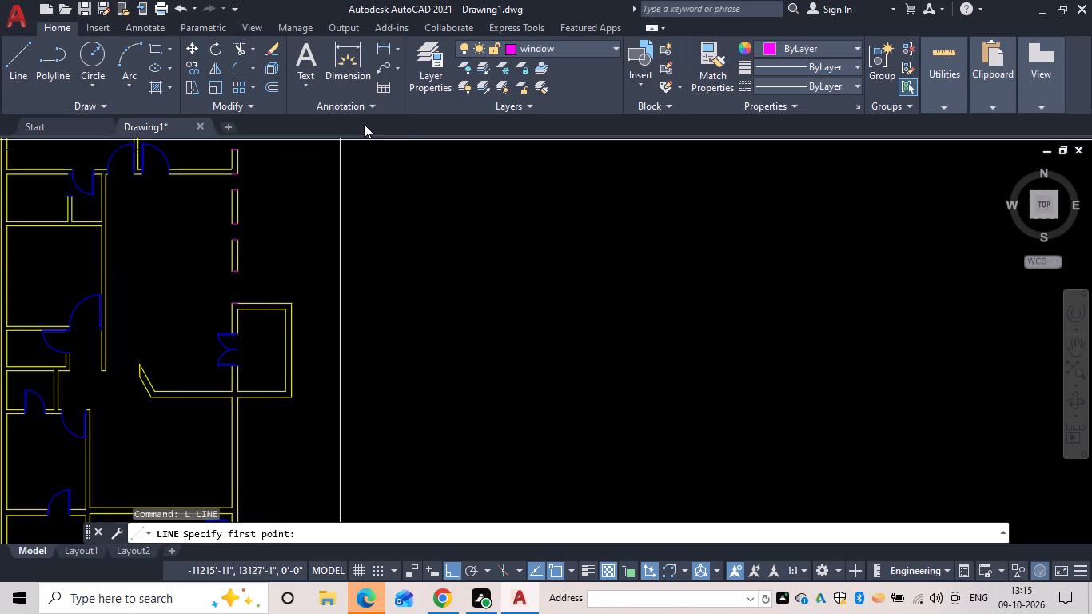
scroll(279, 289, "up", 3)
middle_click_drag(289, 330, 221, 221)
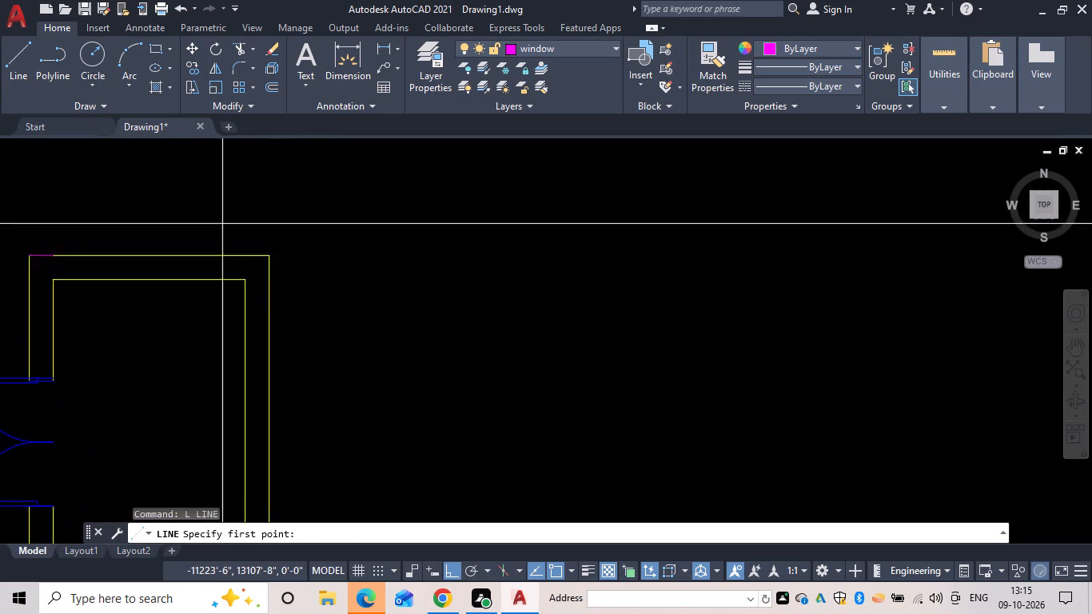
left_click(244, 279)
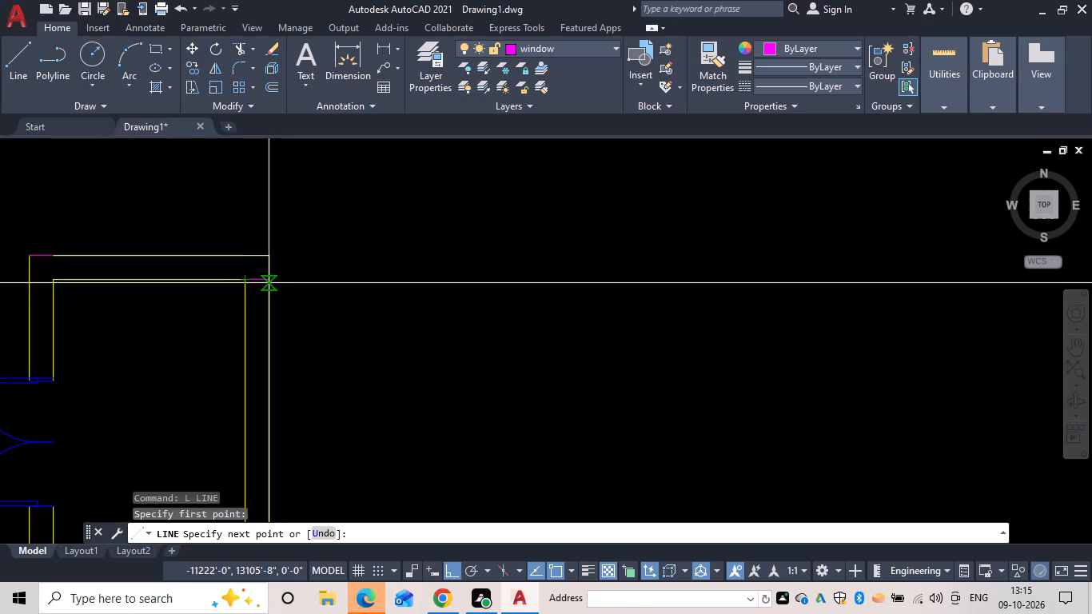
left_click(269, 280)
key("Escape")
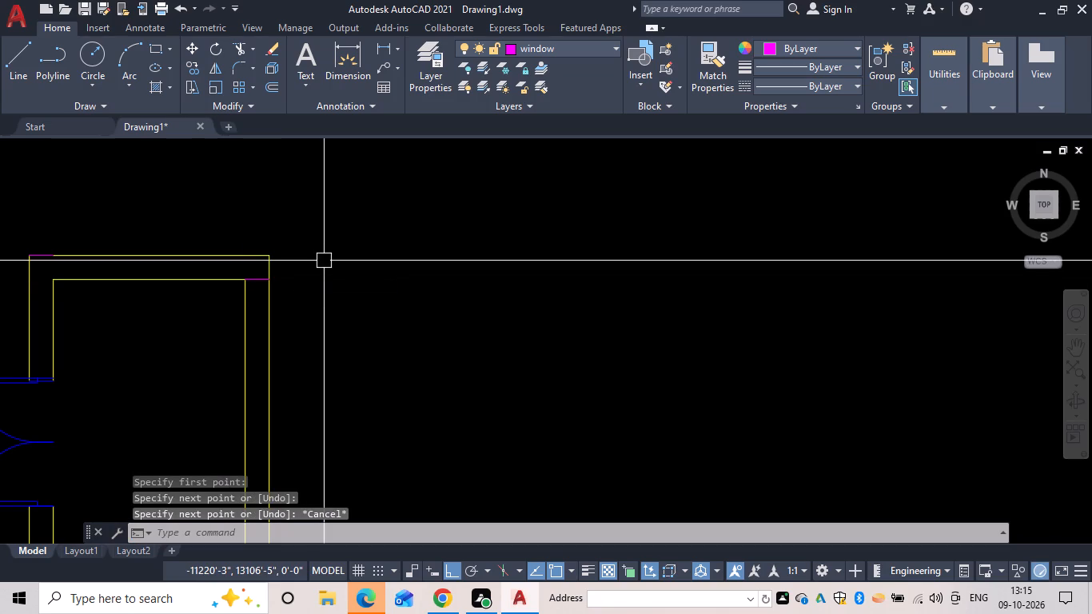
Offset the line at the projecting room's inner upper corner 2'2" downward within its east wall.
type("of 2'2\"")
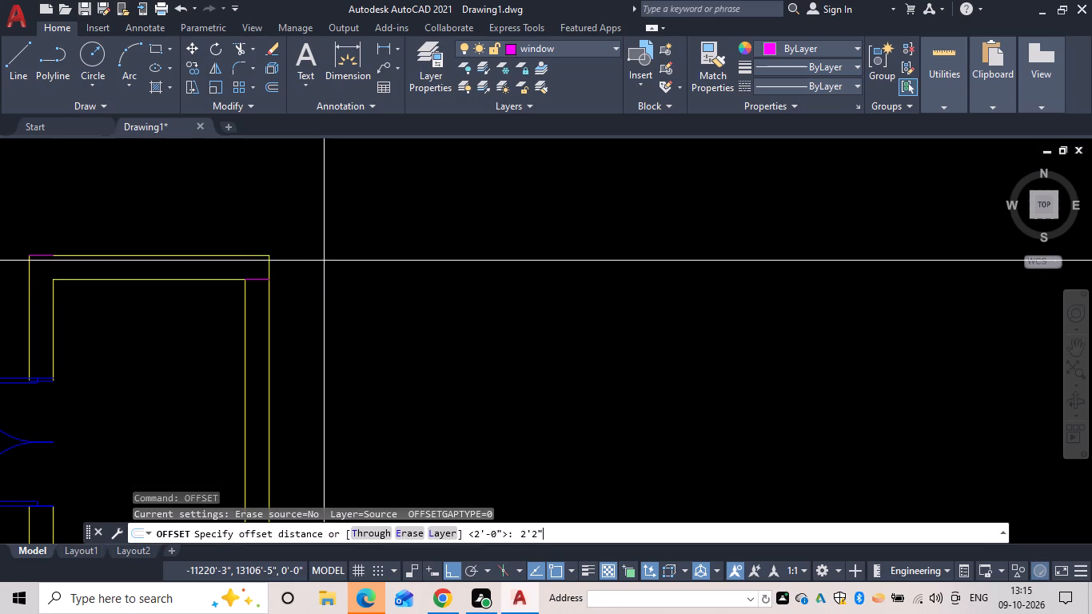
key("space")
left_click(255, 279)
left_click(251, 332)
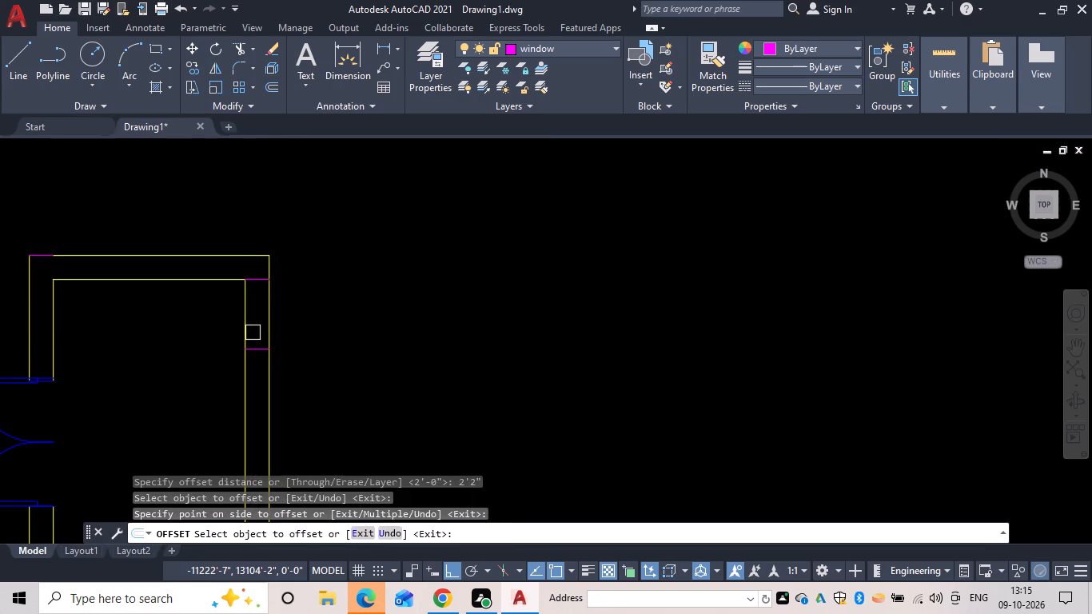
Offset the 2'2" mark in the projecting room's east wall 6' downward to mark the window's lower edge.
key("space")
key("space")
type("6'")
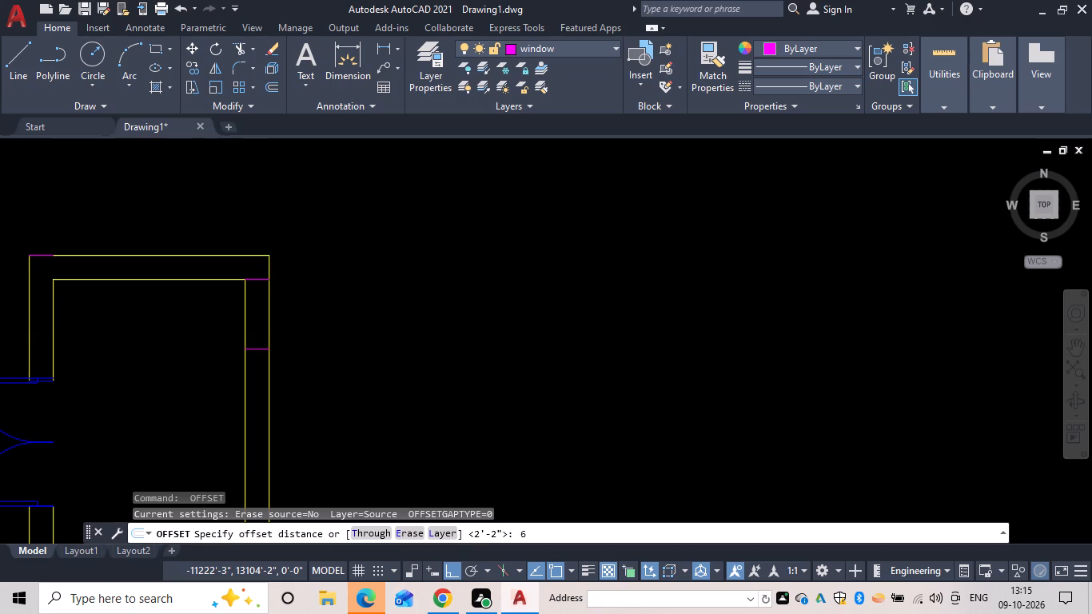
key("space")
scroll(209, 361, "down", 1)
middle_click_drag(212, 361, 181, 194)
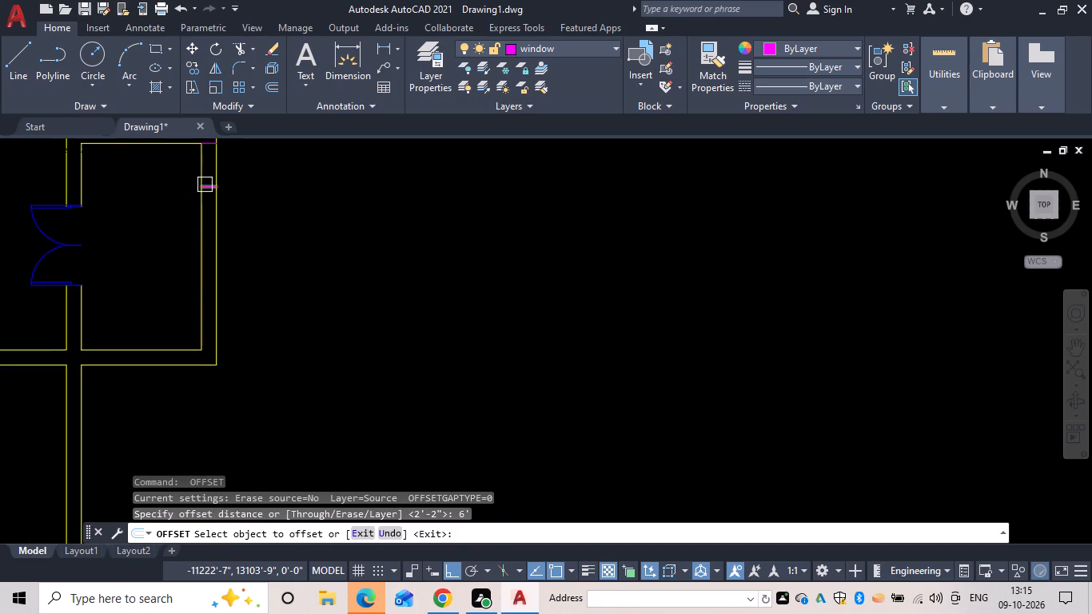
left_click_drag(205, 185, 217, 208)
left_click(241, 285)
key("space")
key("Escape")
Trim the projecting room's east wall between the marks for a 6' window opening and remove the helper line at the inner upper corner.
type("tr")
key("space")
left_click_drag(254, 280, 163, 243)
middle_click_drag(168, 231, 175, 359)
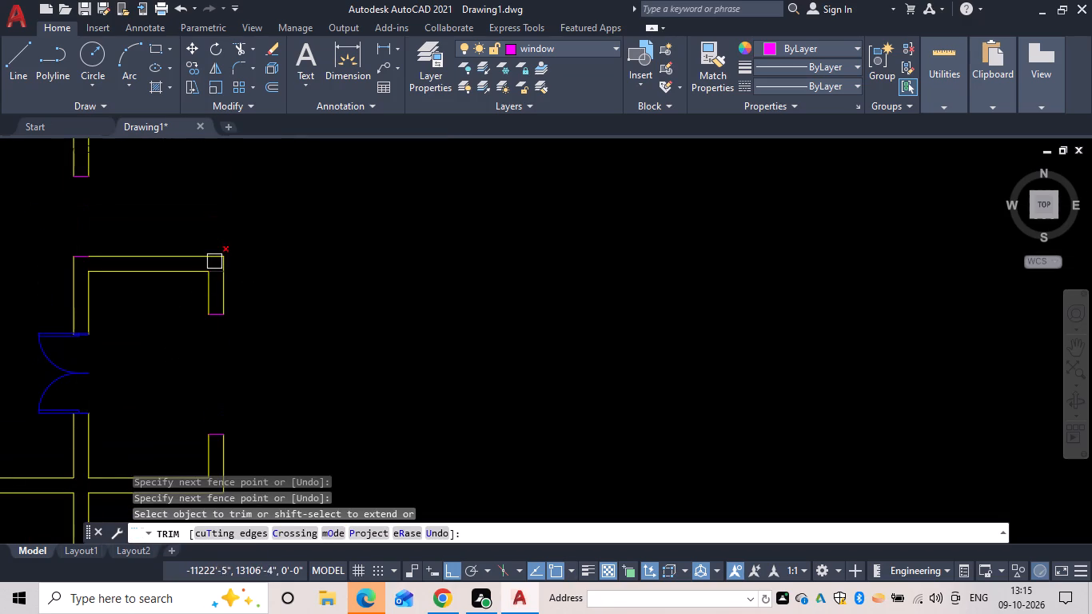
left_click(216, 268)
key("Escape")
Draw a line across the projecting room's lower wall at the midpoint of its inner face.
scroll(291, 292, "down", 2)
middle_click_drag(291, 292, 277, 273)
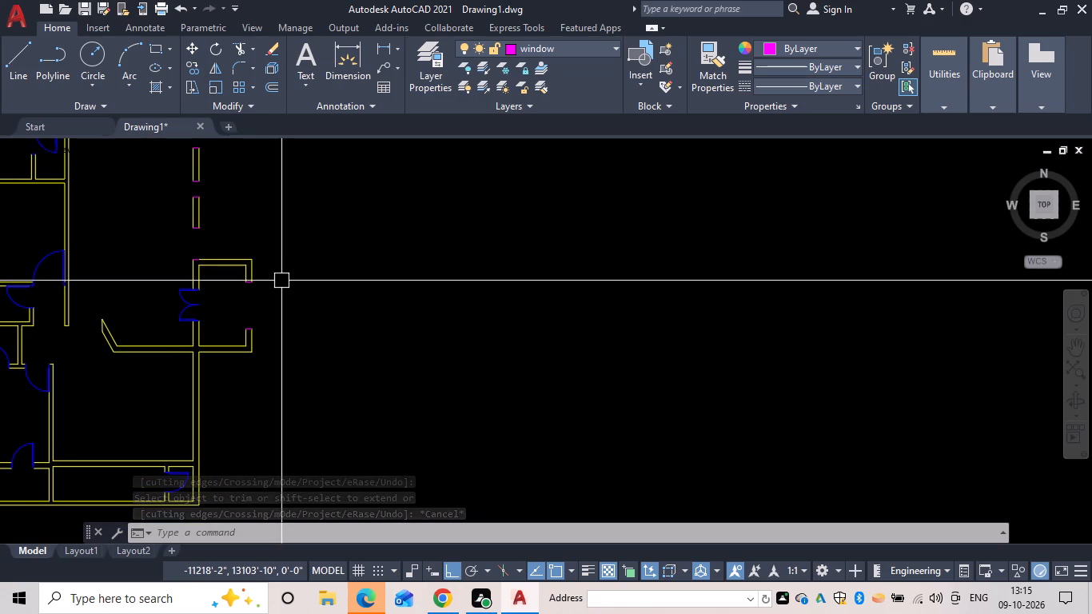
key("Escape")
type("l")
key("space")
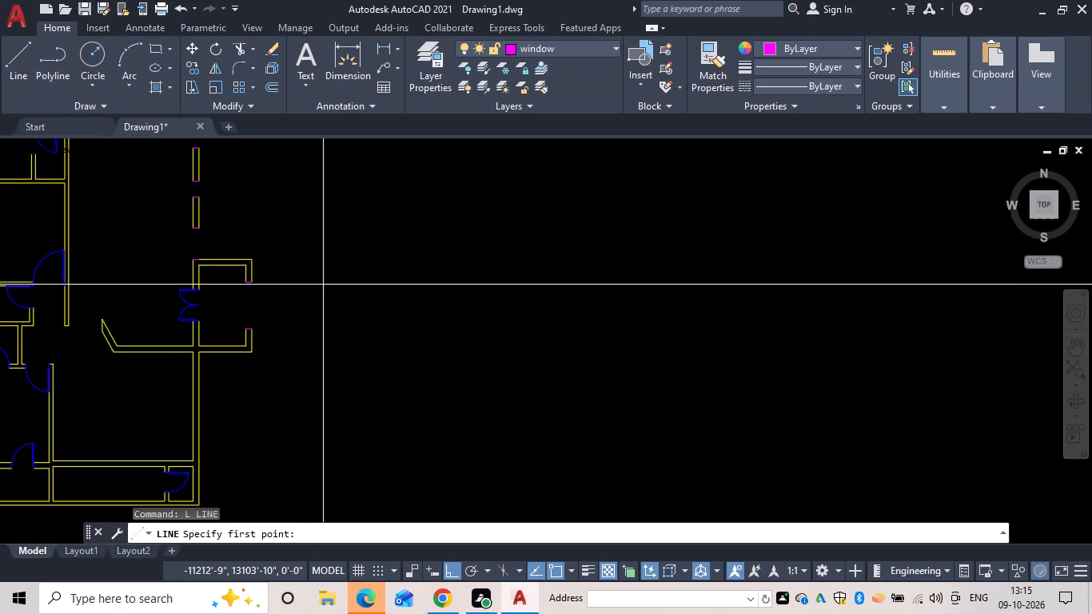
scroll(239, 337, "up", 3)
middle_click_drag(229, 354, 349, 273)
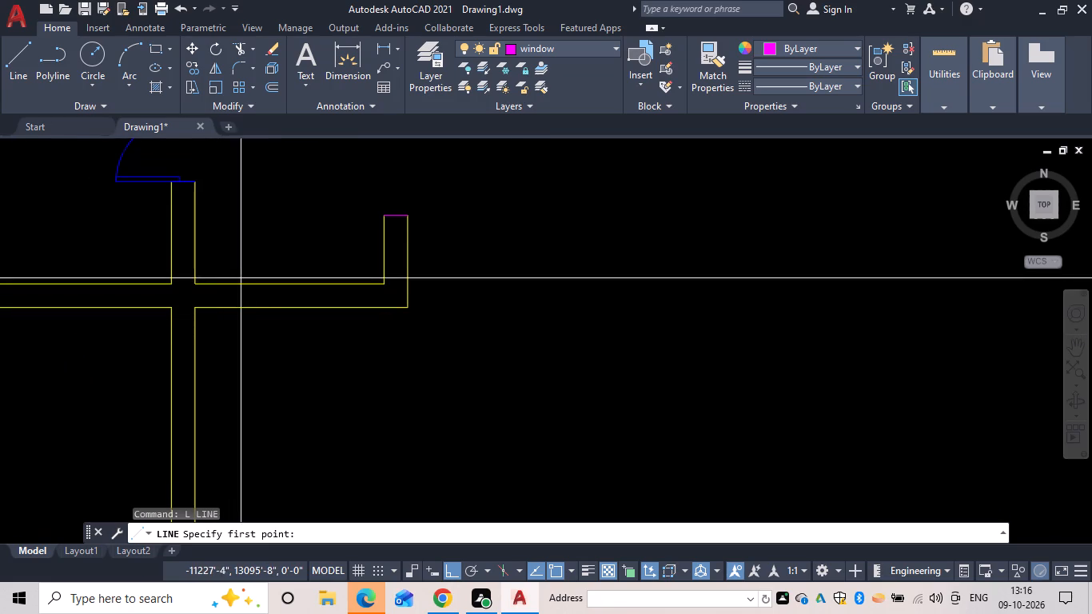
left_click(290, 284)
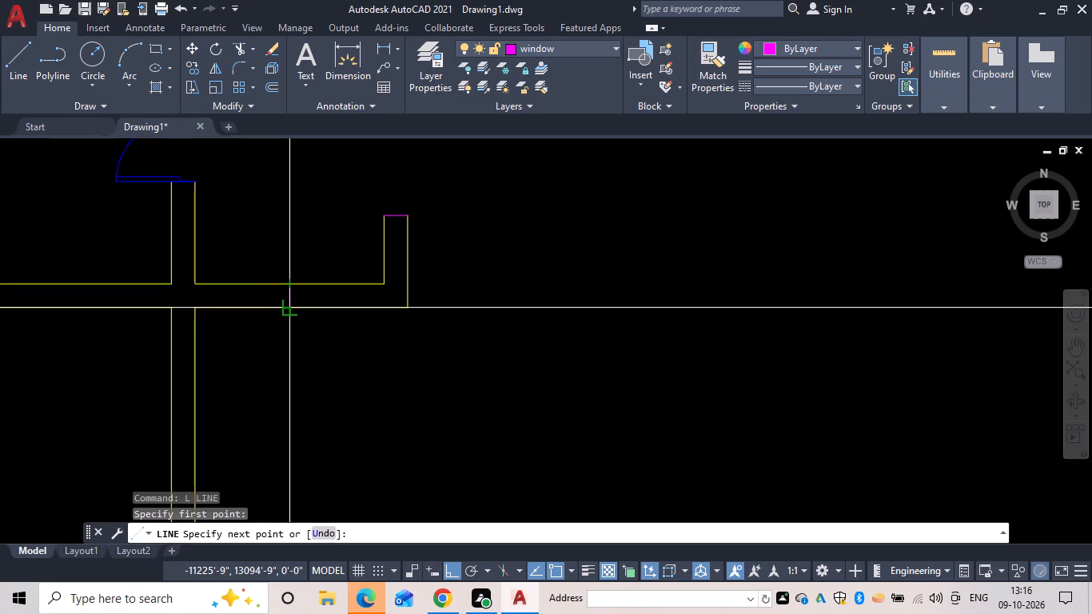
left_click(285, 307)
key("Escape")
Offset the midpoint line in the projecting room's lower wall 2' to each side.
scroll(259, 319, "up", 3)
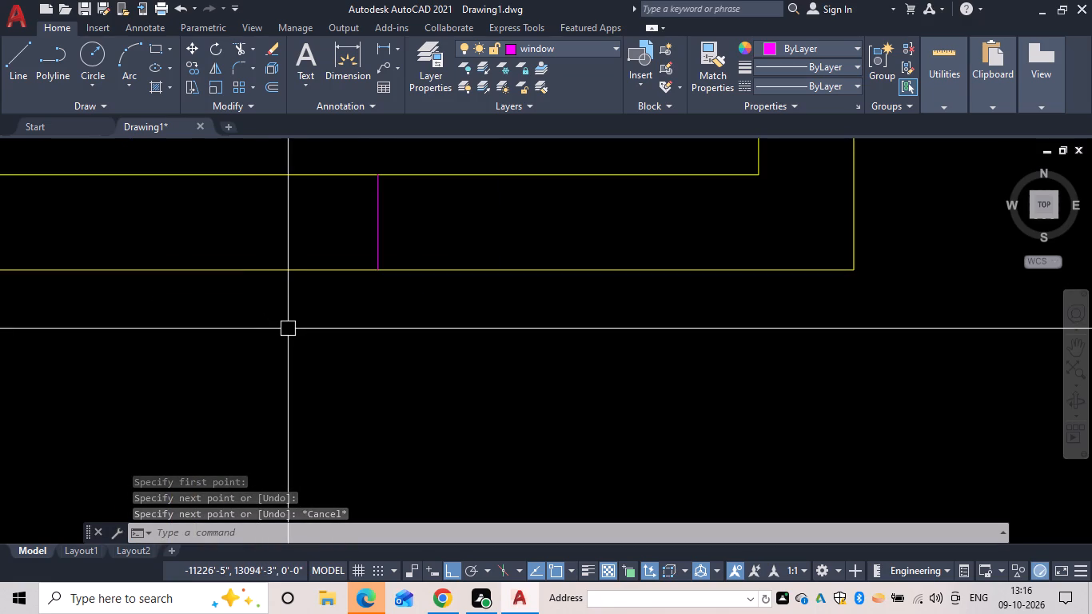
type("od")
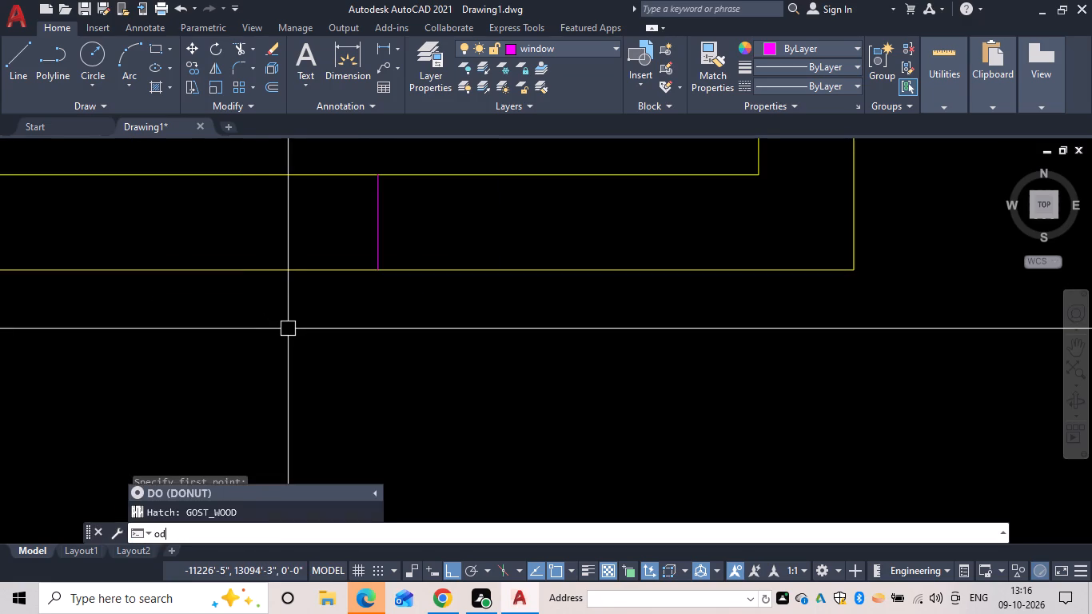
key("BackSpace")
type("f 2'")
key("space")
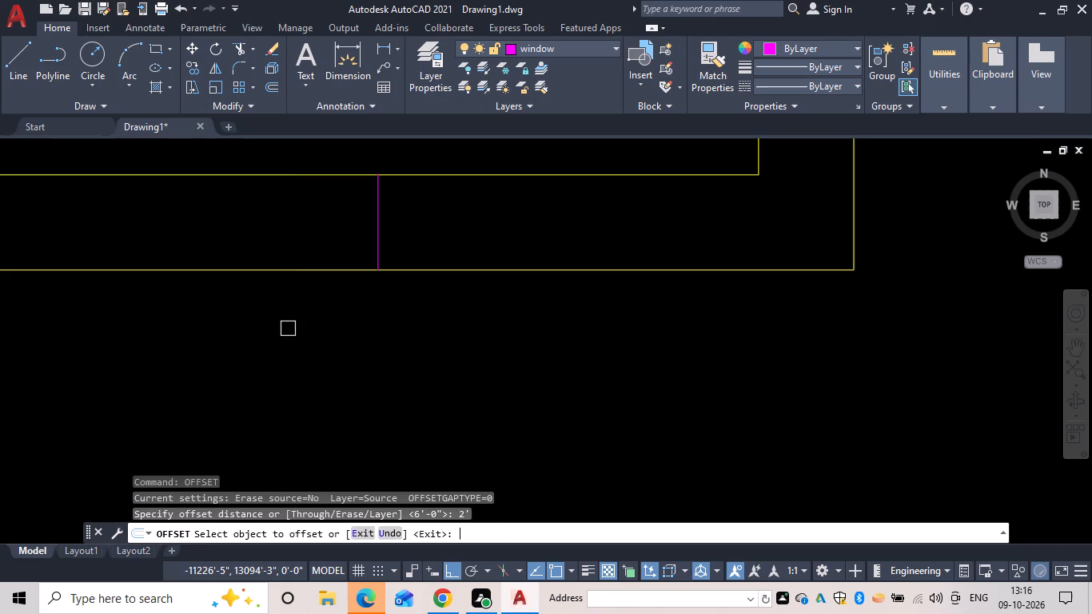
left_click(380, 215)
left_click_drag(436, 211, 411, 214)
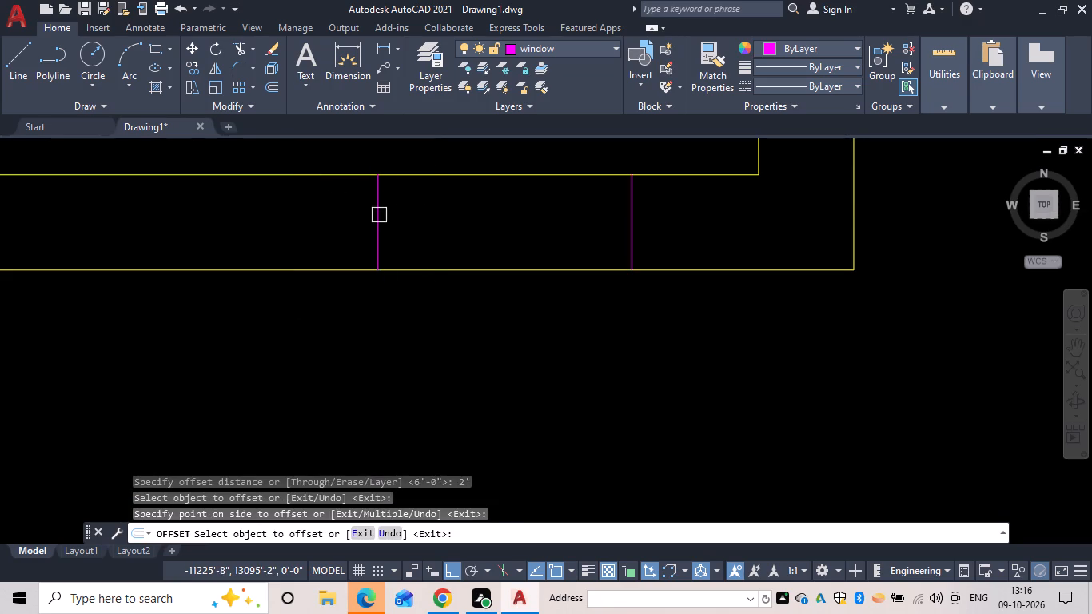
left_click_drag(378, 214, 351, 218)
left_click(313, 222)
key("Escape")
key("r")
key("Escape")
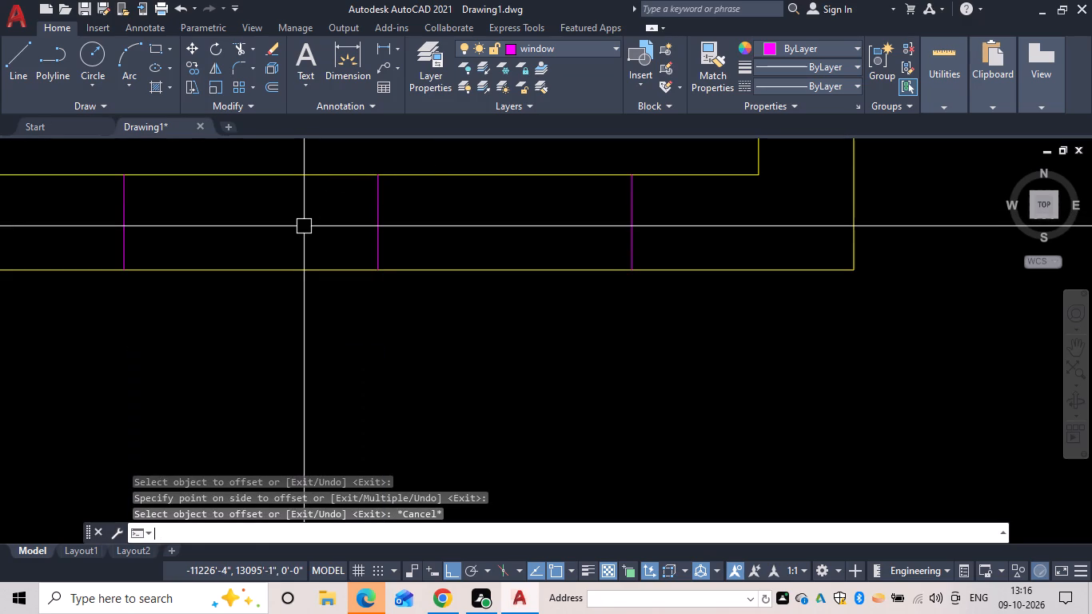
Trim the projecting room's lower wall lines and the midpoint line between the outer marks to open a 4' window.
type("tr")
key("space")
left_click_drag(302, 282, 409, 329)
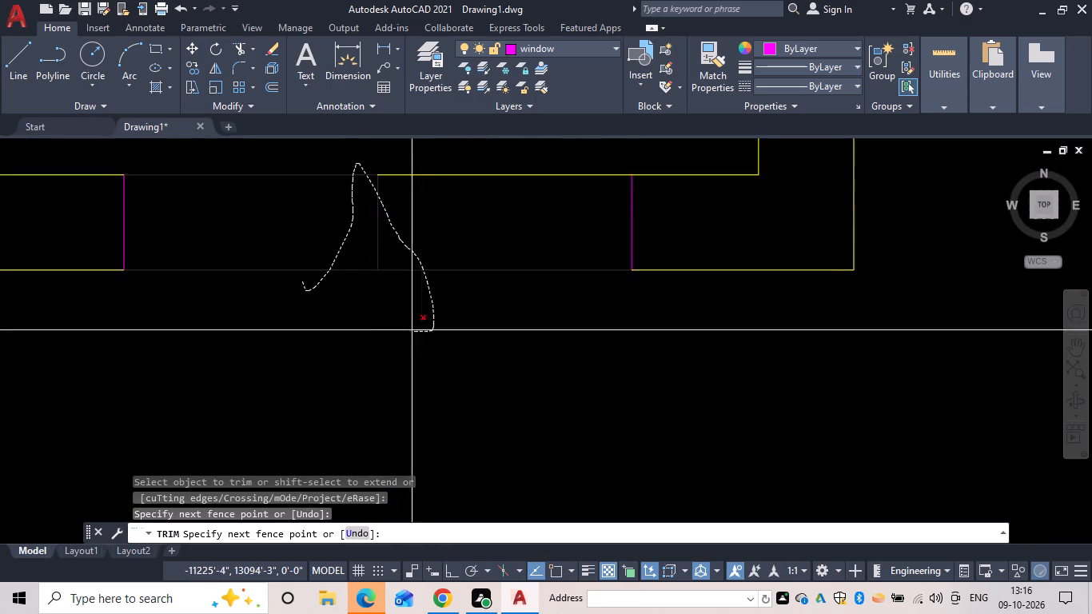
left_click_drag(409, 329, 410, 167)
scroll(393, 220, "down", 4)
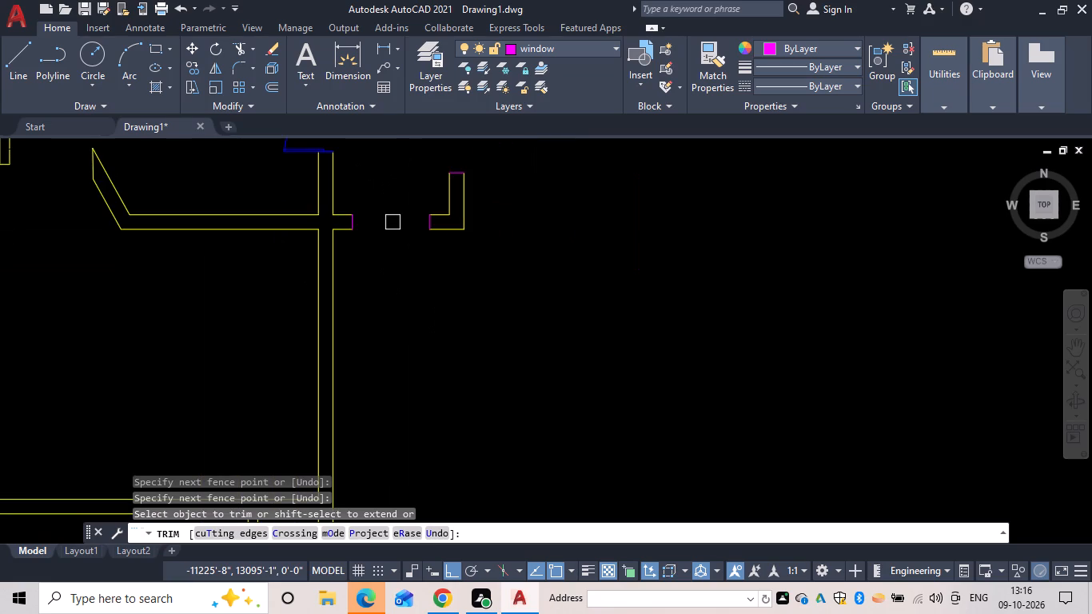
middle_click(428, 325)
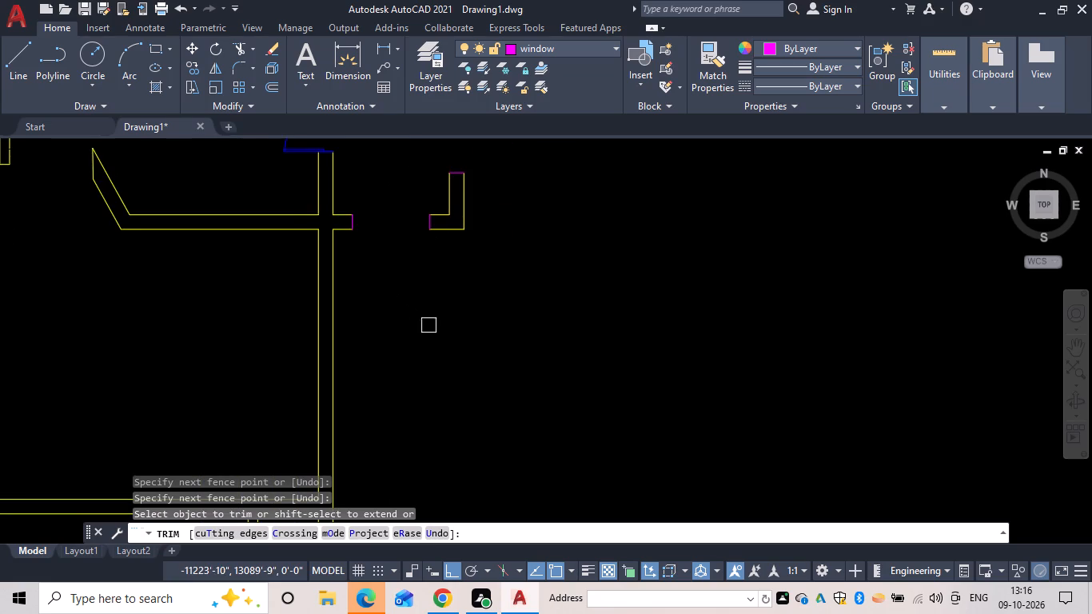
key("Escape")
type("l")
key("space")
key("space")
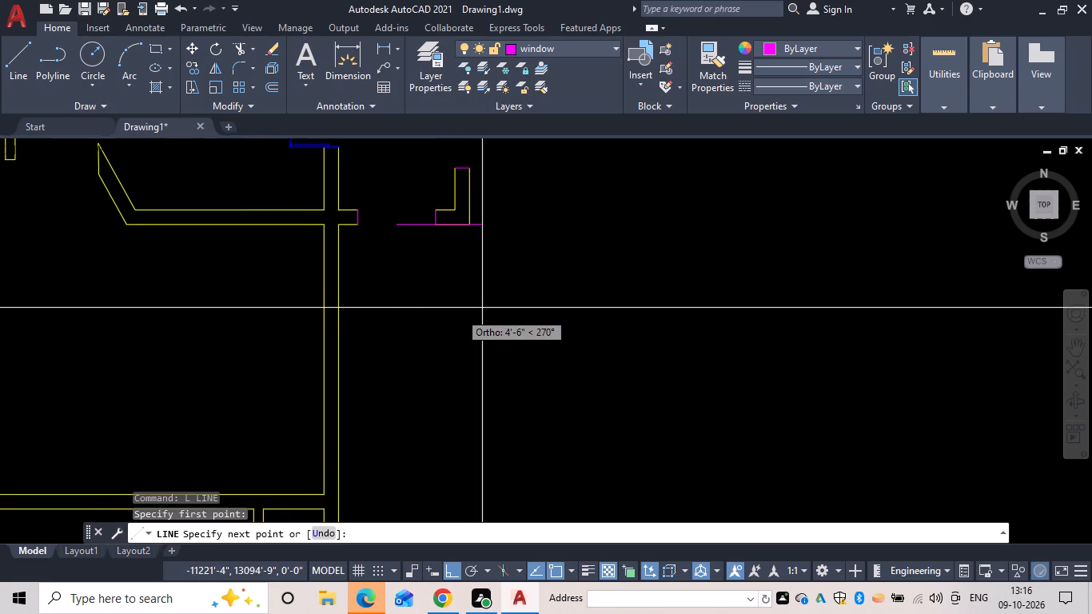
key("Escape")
Draw a line across the main east wall, flush with the outer face of the projecting room's lower wall.
type("l")
key("space")
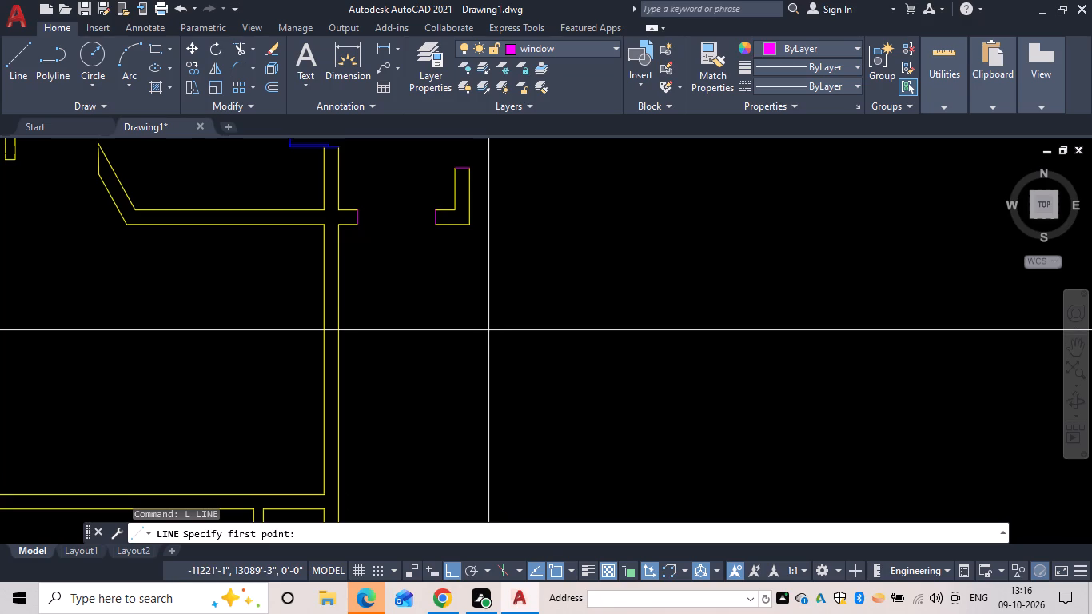
left_click(321, 222)
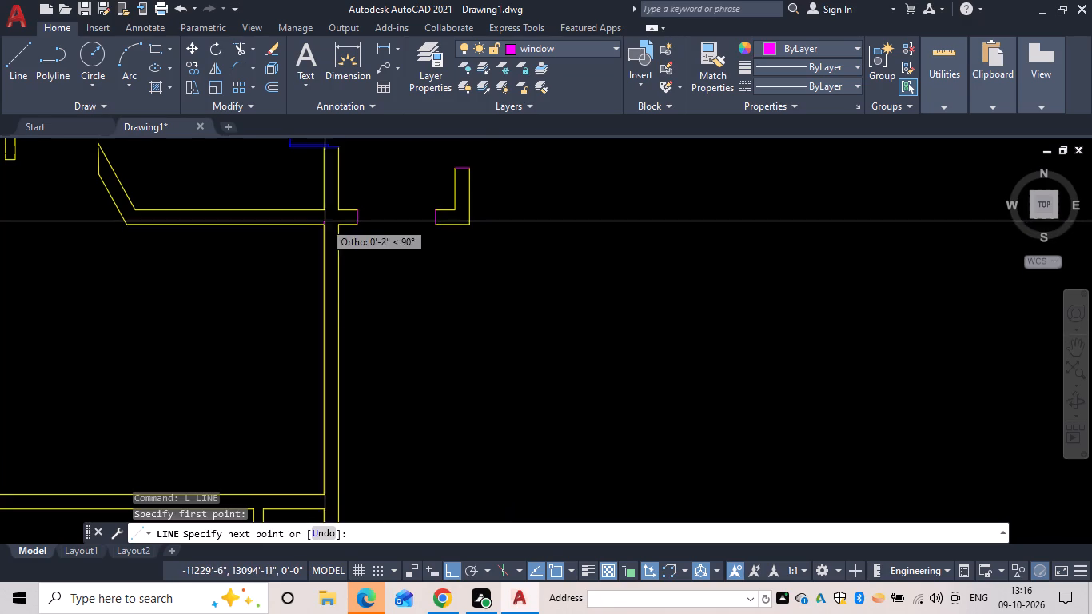
left_click(337, 225)
scroll(345, 207, "up", 3)
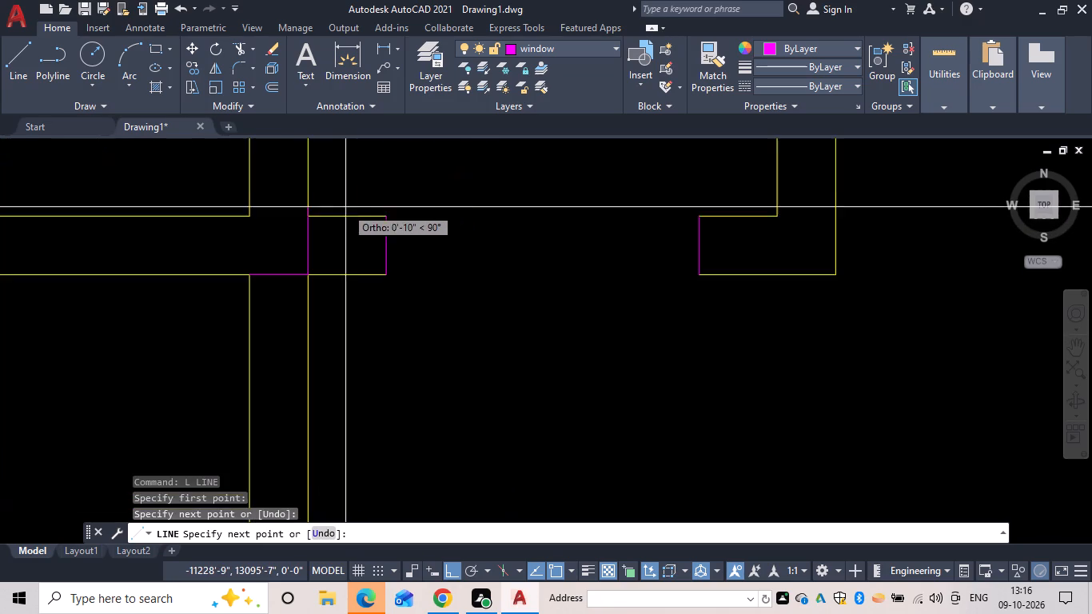
key("Escape")
Offset the line across the east wall below the projecting room 2'3" downward.
key("o")
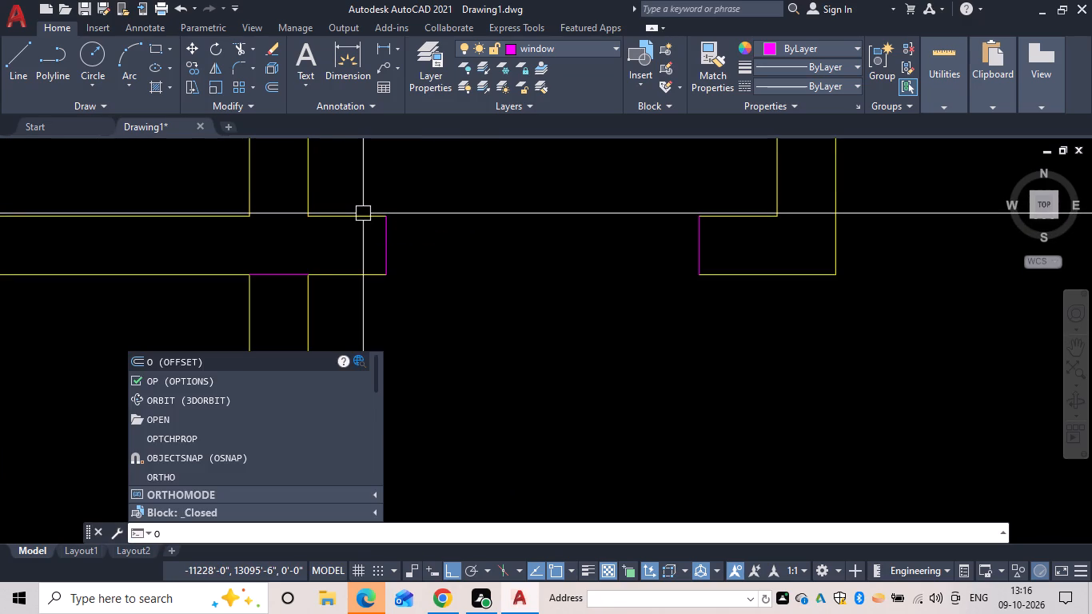
type("f 2'3\"")
key("space")
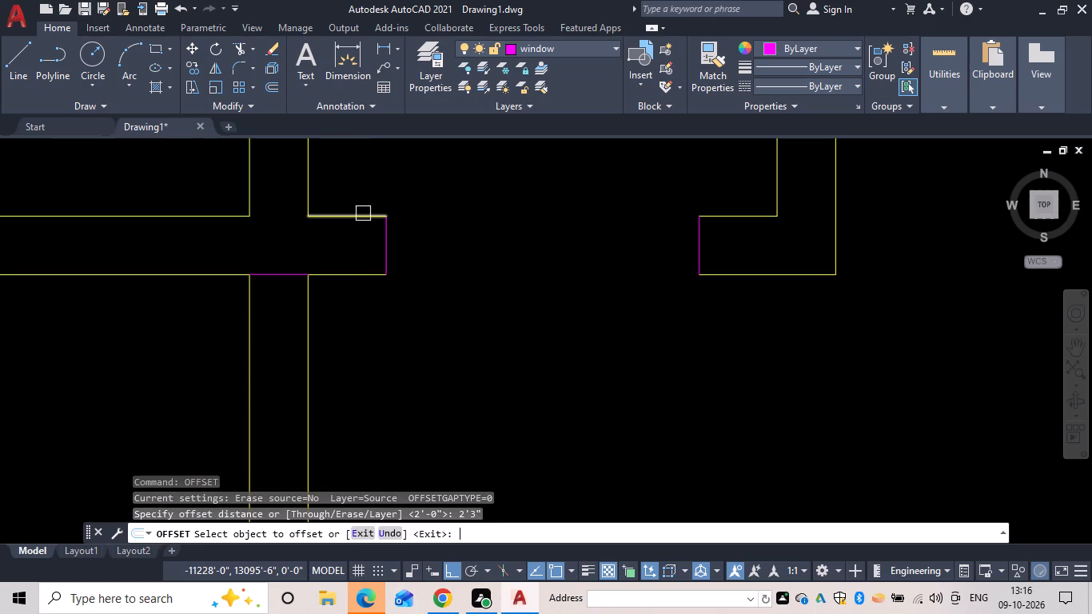
left_click(282, 273)
left_click(270, 347)
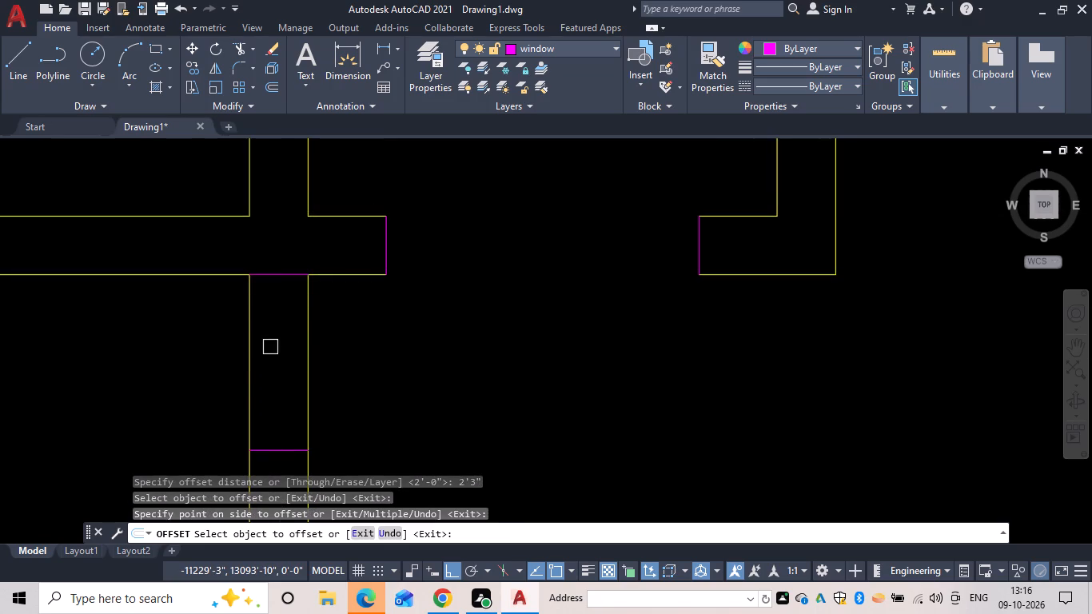
middle_click_drag(274, 344, 284, 238)
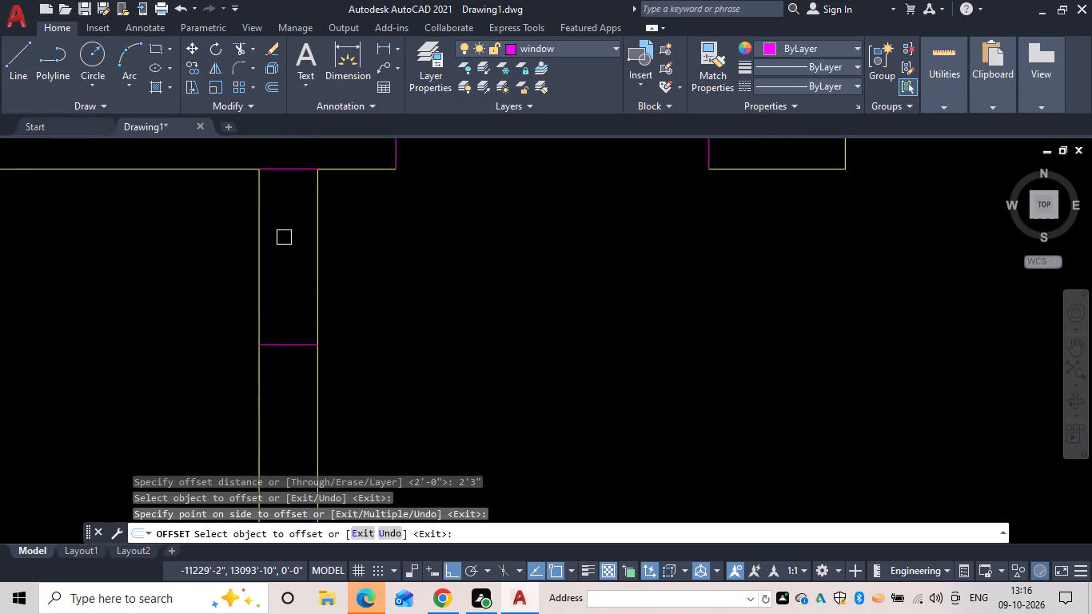
key("space")
Offset the 2'3" mark in the east wall 2' downward to mark the first window's lower edge.
key("space")
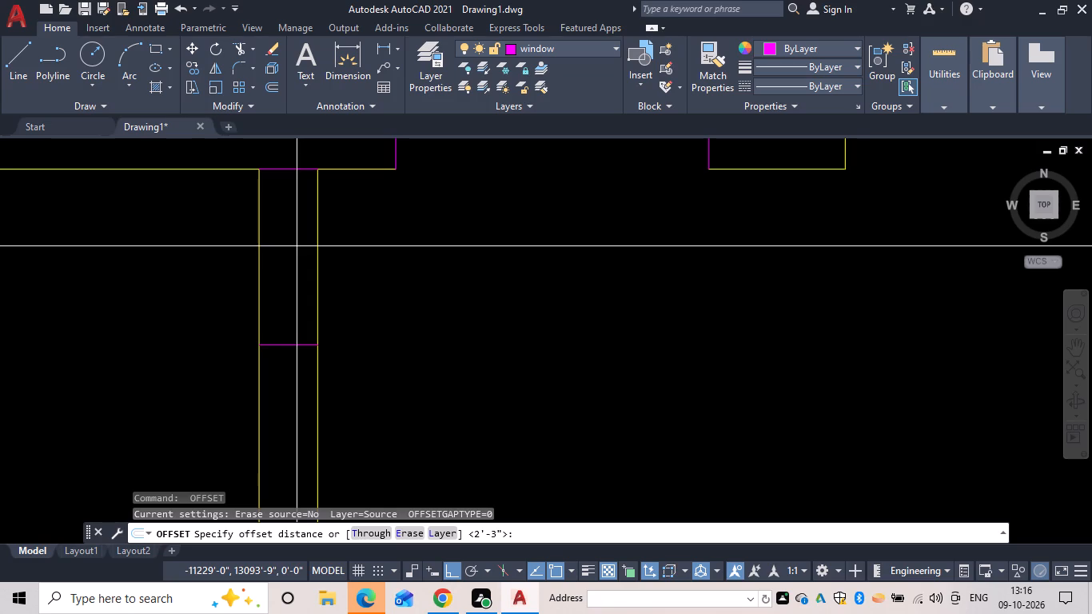
type("2'")
key("space")
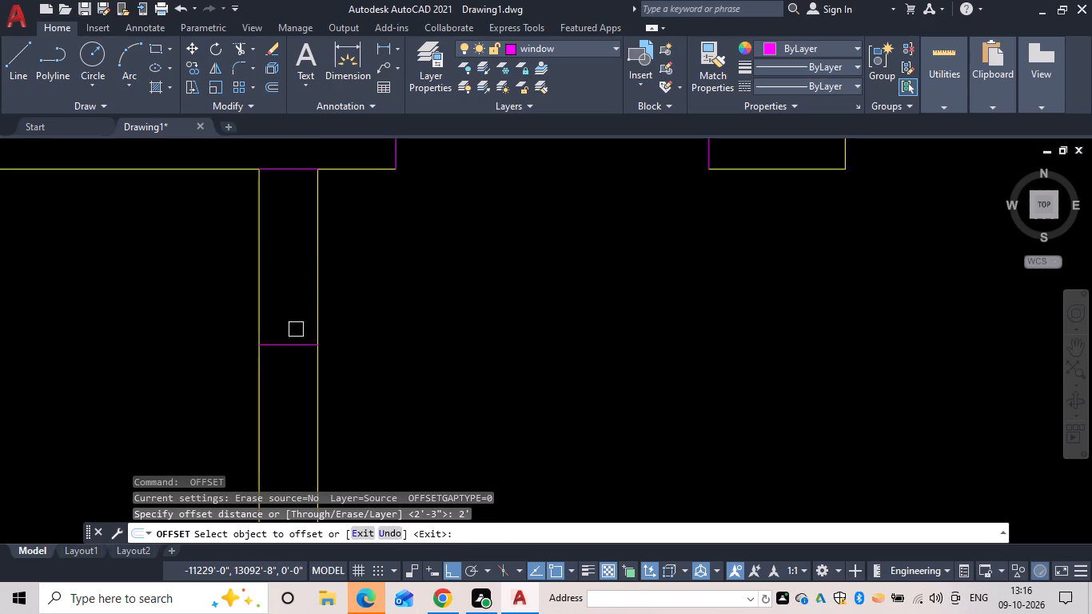
left_click_drag(287, 347, 287, 357)
left_click(280, 398)
scroll(293, 393, "down", 2)
middle_click_drag(294, 374, 266, 215)
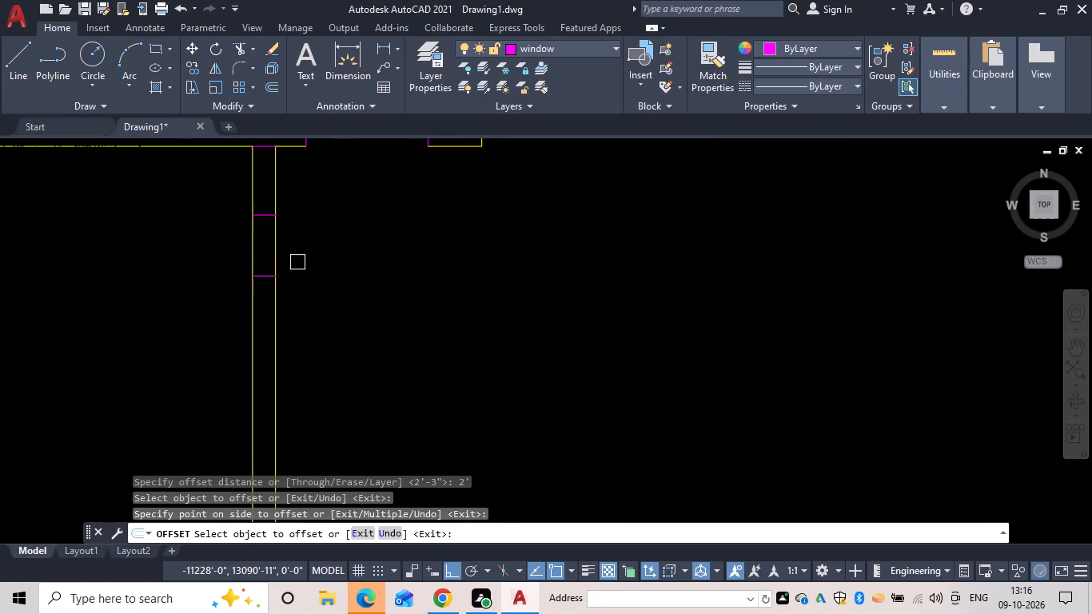
key("space")
Offset the first window's lower mark 5'5" downward along the east wall.
key("space")
type("5'5\"")
key("Return")
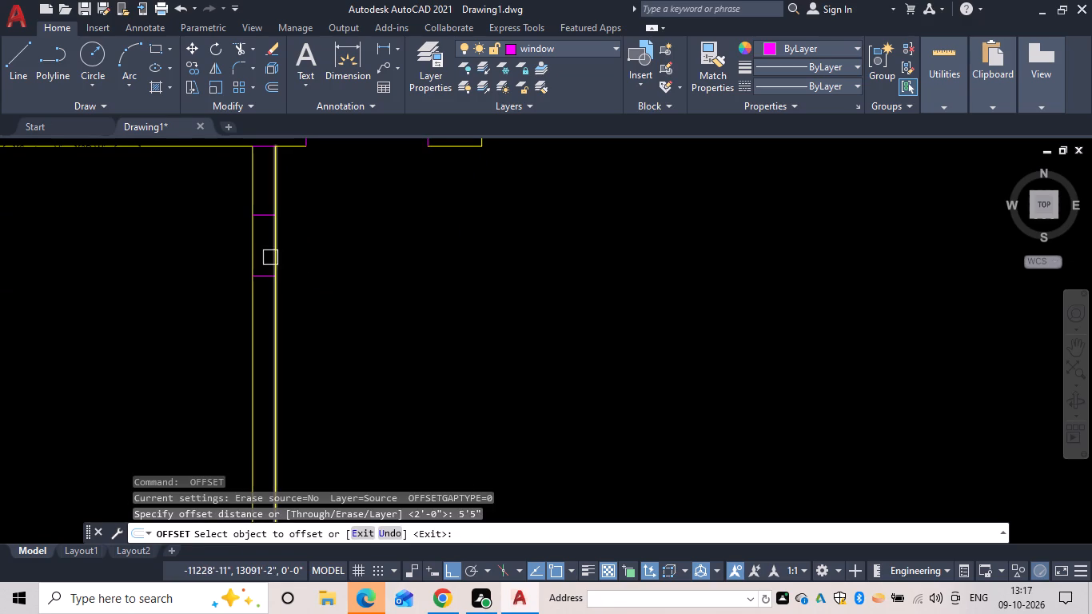
left_click_drag(263, 277, 262, 292)
left_click(271, 353)
middle_click_drag(321, 345, 338, 257)
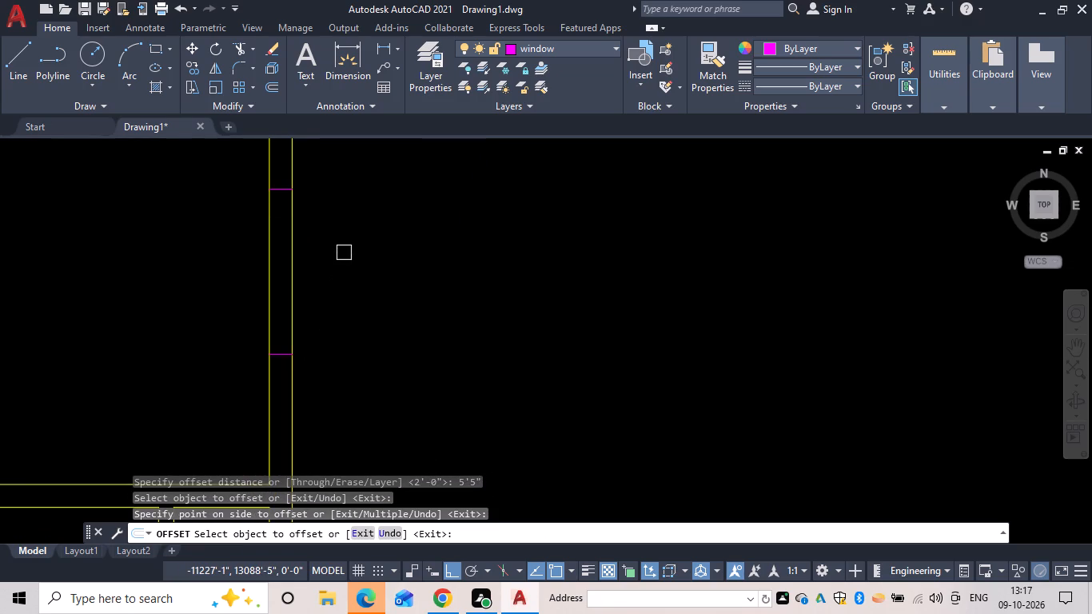
scroll(344, 253, "down", 2)
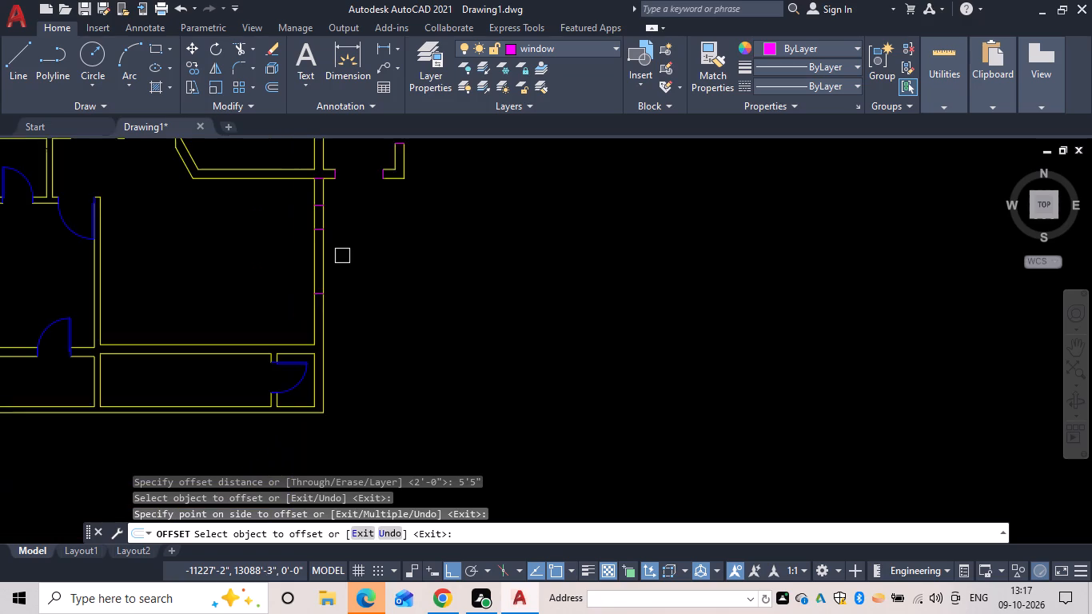
middle_click_drag(342, 259, 342, 238)
key("space")
Offset the lowest mark in the east wall 2' downward to mark the second window's lower edge.
key("space")
type("2'")
key("space")
scroll(321, 281, "up", 3)
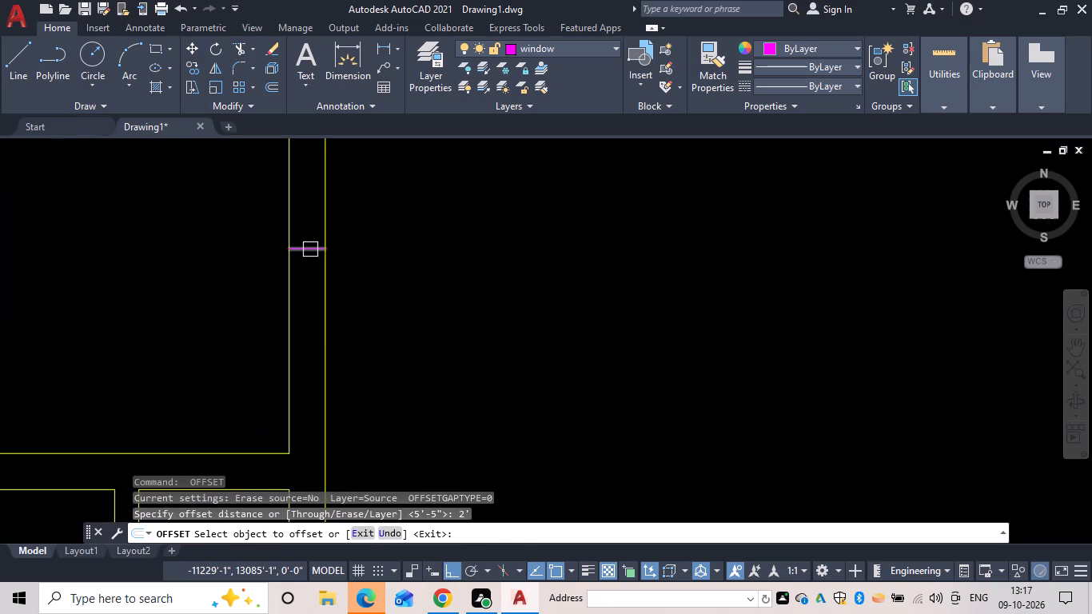
left_click_drag(310, 249, 295, 278)
left_click(297, 391)
key("Escape")
Trim the east wall below the projecting room to open two 2' windows and remove the helper line at the wall junction.
type("tr")
key("space")
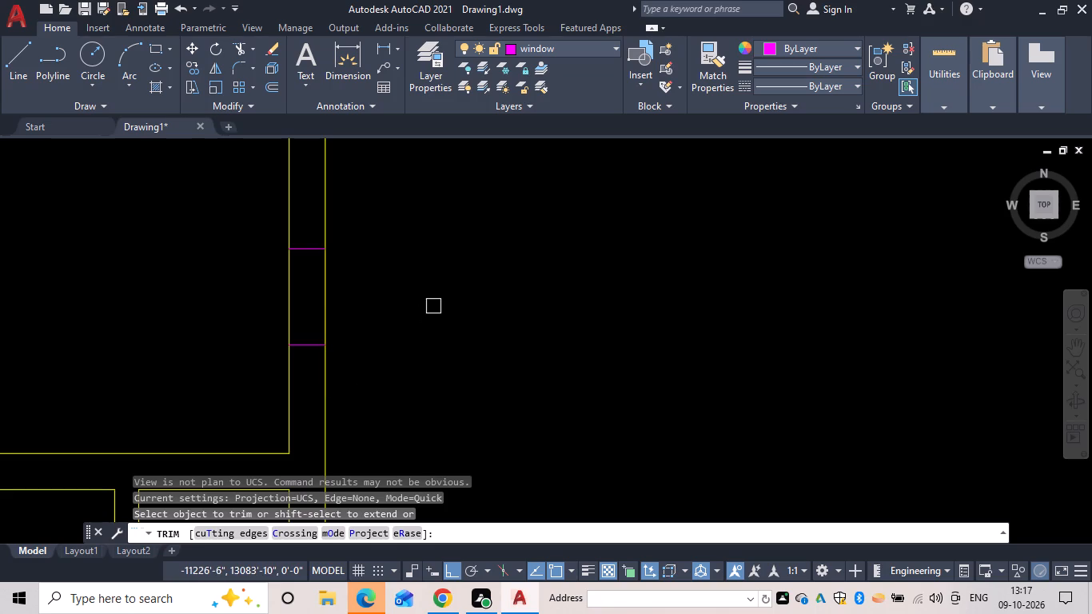
left_click_drag(435, 298, 66, 325)
scroll(120, 318, "down", 1)
middle_click_drag(121, 317, 93, 513)
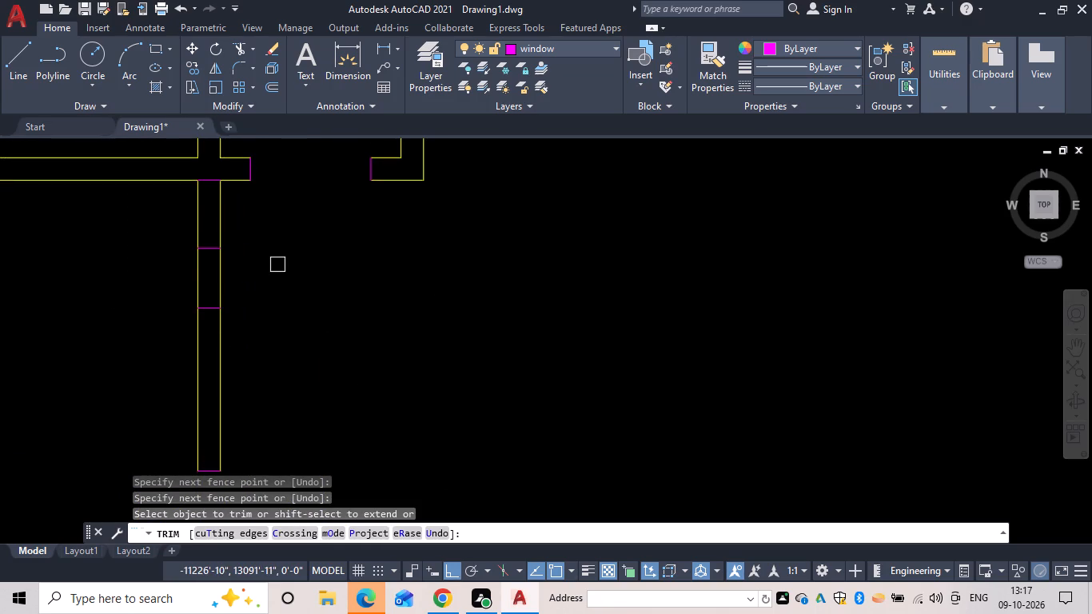
left_click_drag(301, 281, 198, 303)
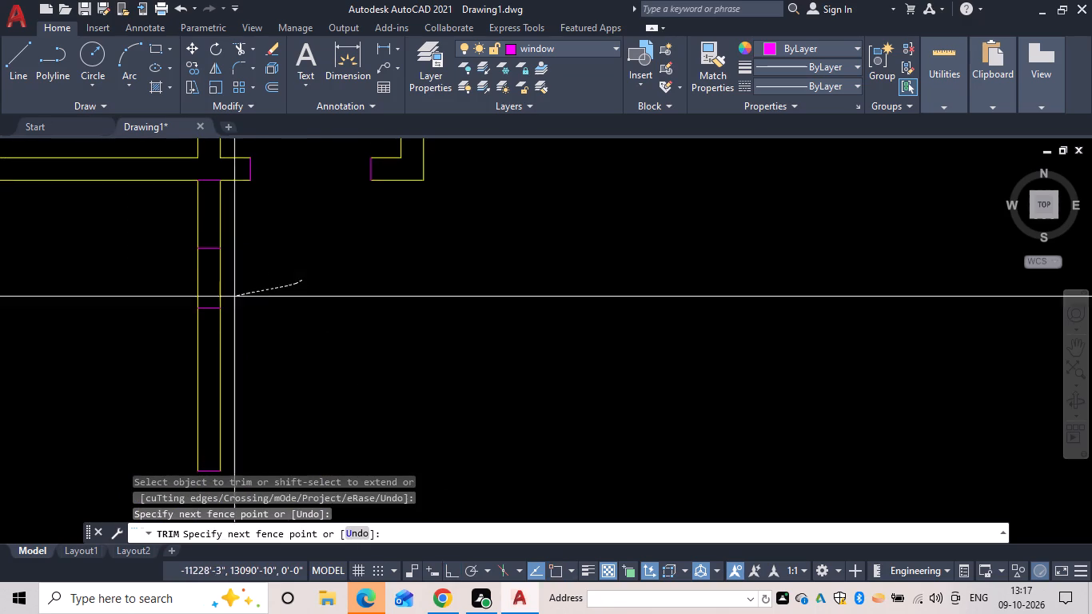
left_click_drag(198, 303, 31, 310)
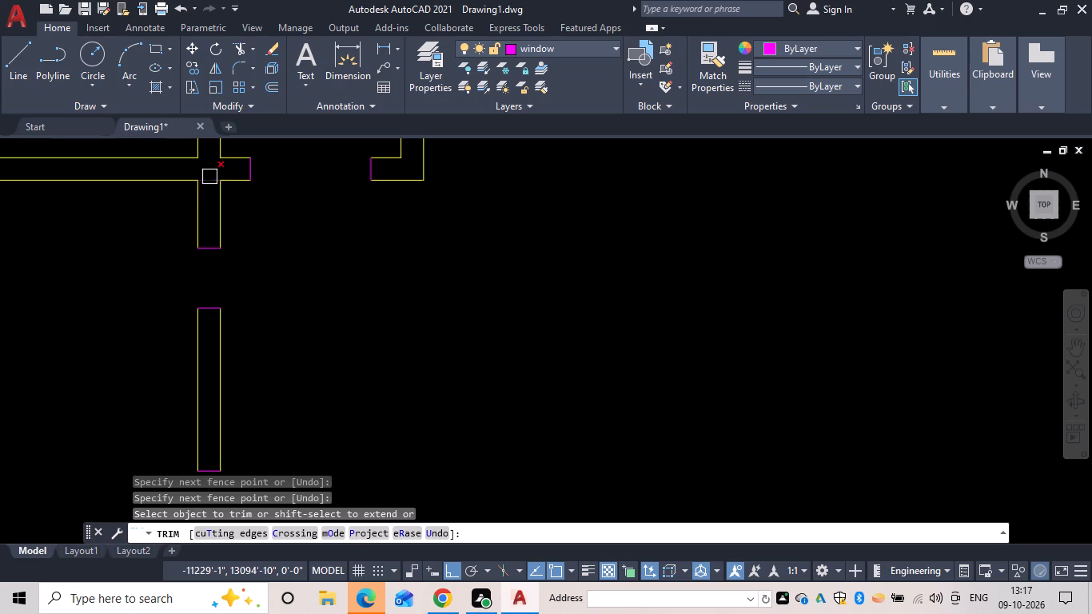
left_click(209, 177)
scroll(269, 261, "down", 1)
middle_click_drag(271, 272, 273, 209)
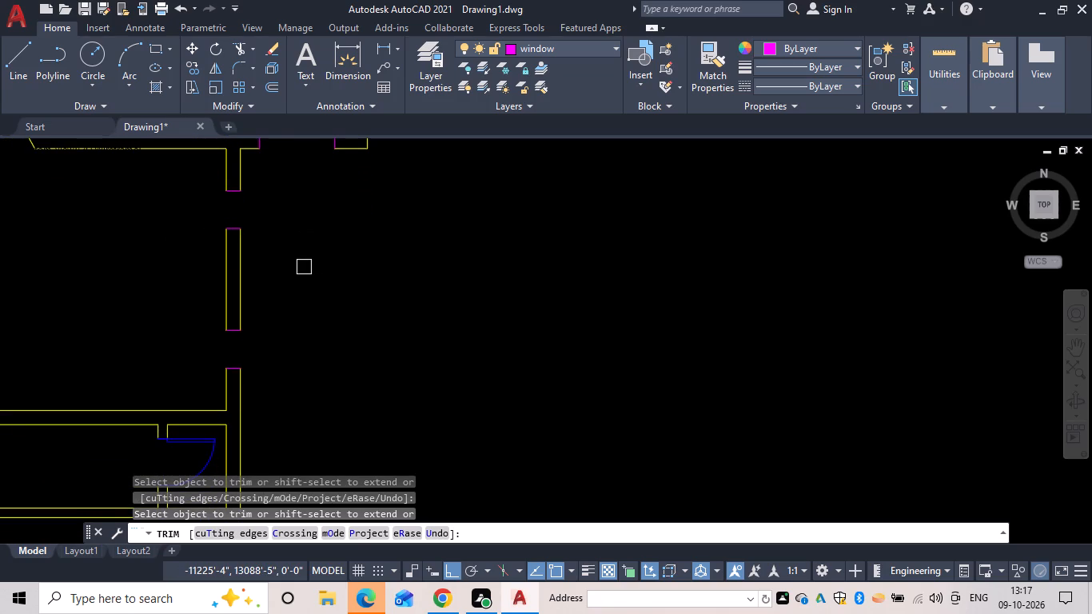
Draw a line across the horizontal wall above the southeast corner room's door, aligned with the partition's east face.
key("Escape")
type("l")
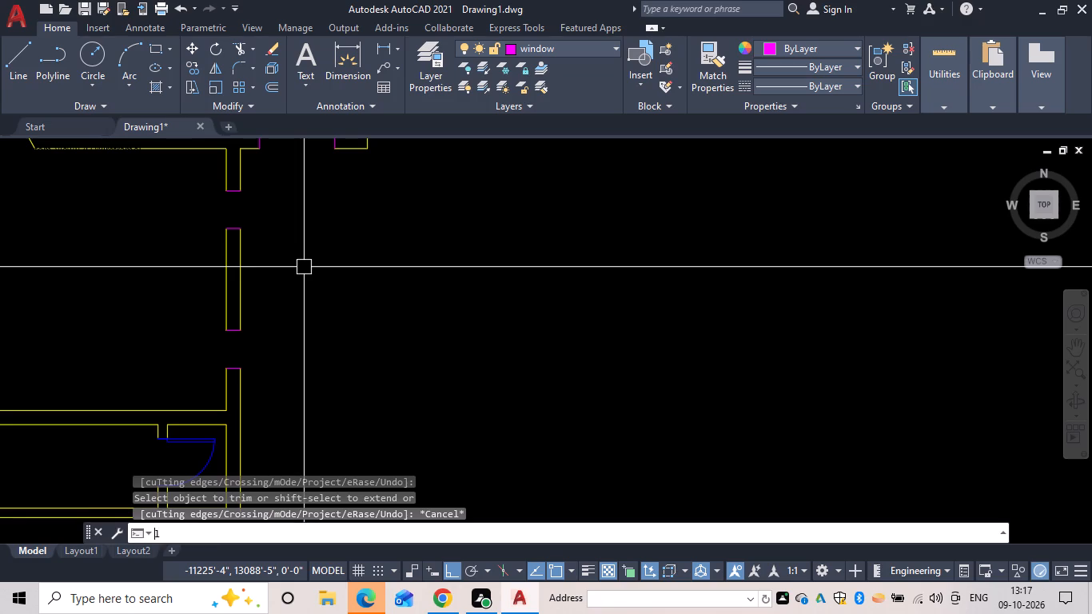
key("space")
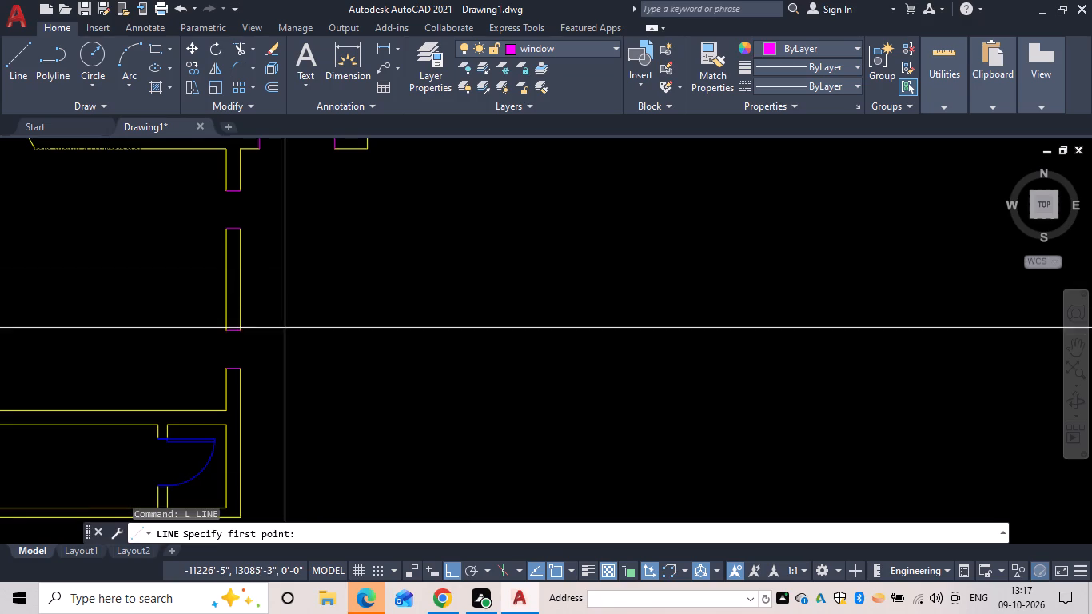
scroll(285, 334, "down", 2)
middle_click_drag(285, 334, 287, 290)
scroll(261, 333, "up", 4)
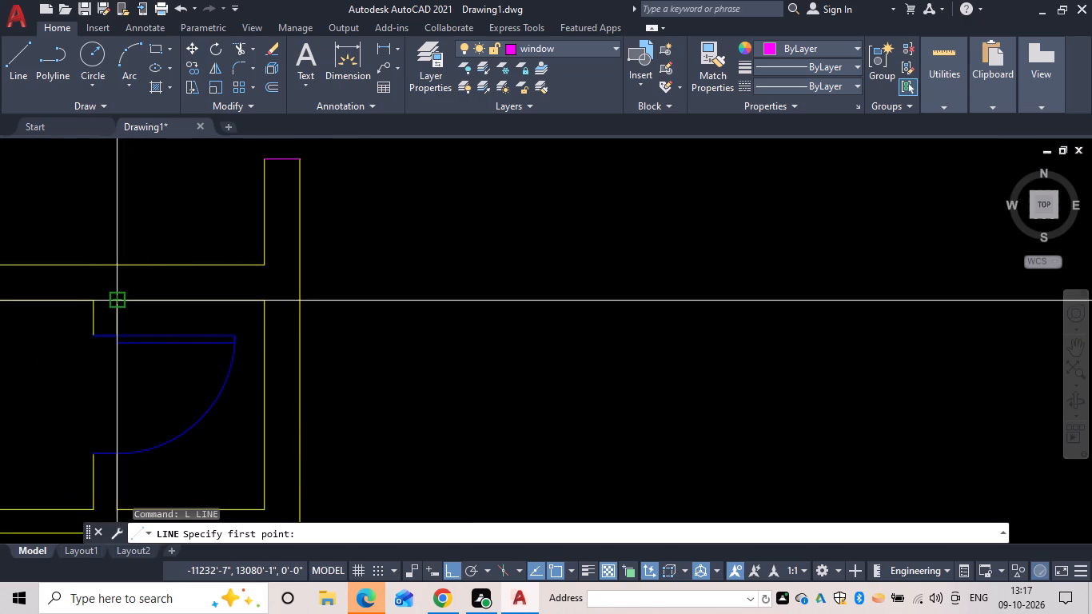
left_click_drag(117, 304, 118, 297)
left_click_drag(113, 266, 147, 253)
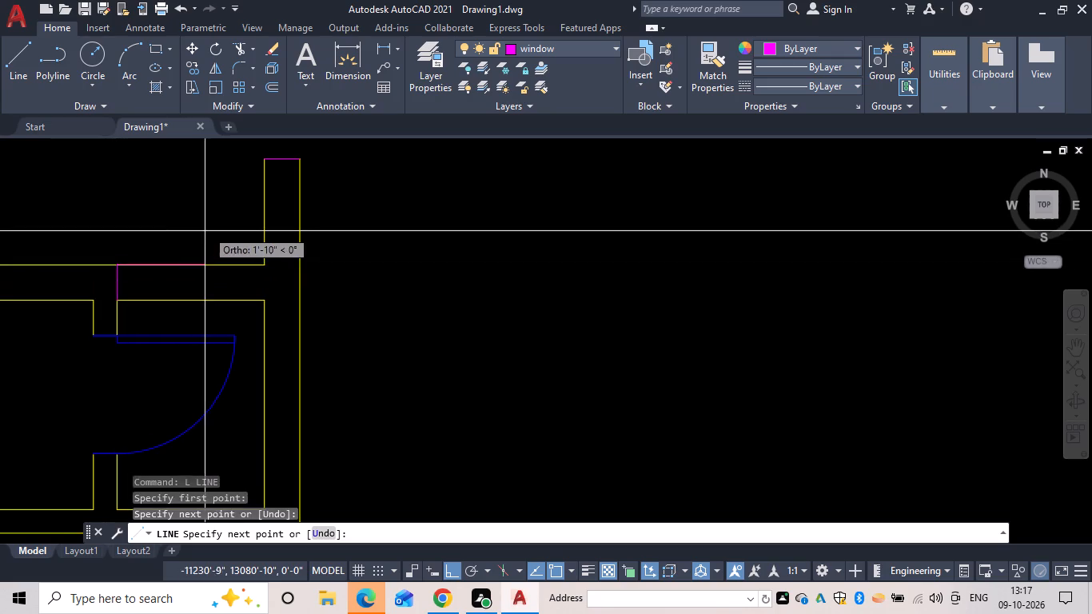
key("Escape")
Offset the new line 2'10.5" east along the horizontal wall to mark the opening's other edge.
key("p")
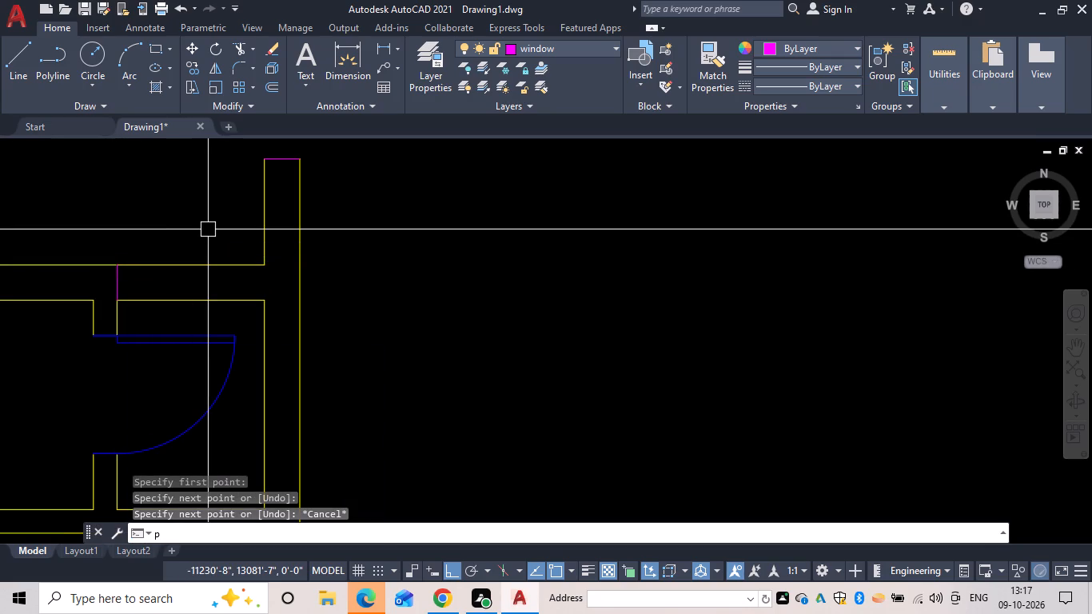
key("Escape")
type("of 2'")
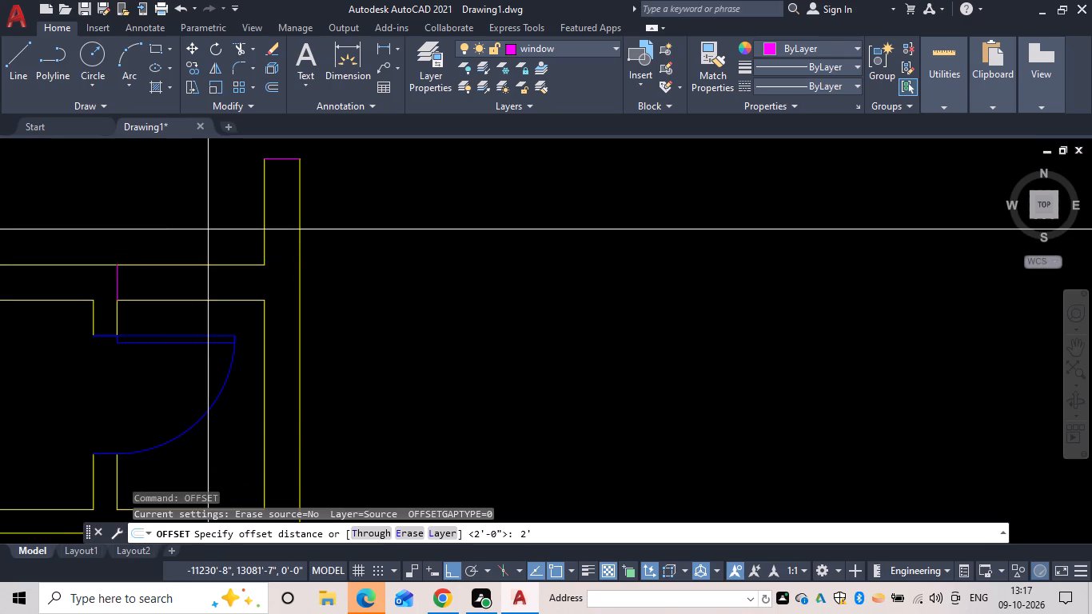
type("10.5\"")
key("space")
left_click_drag(117, 279, 161, 292)
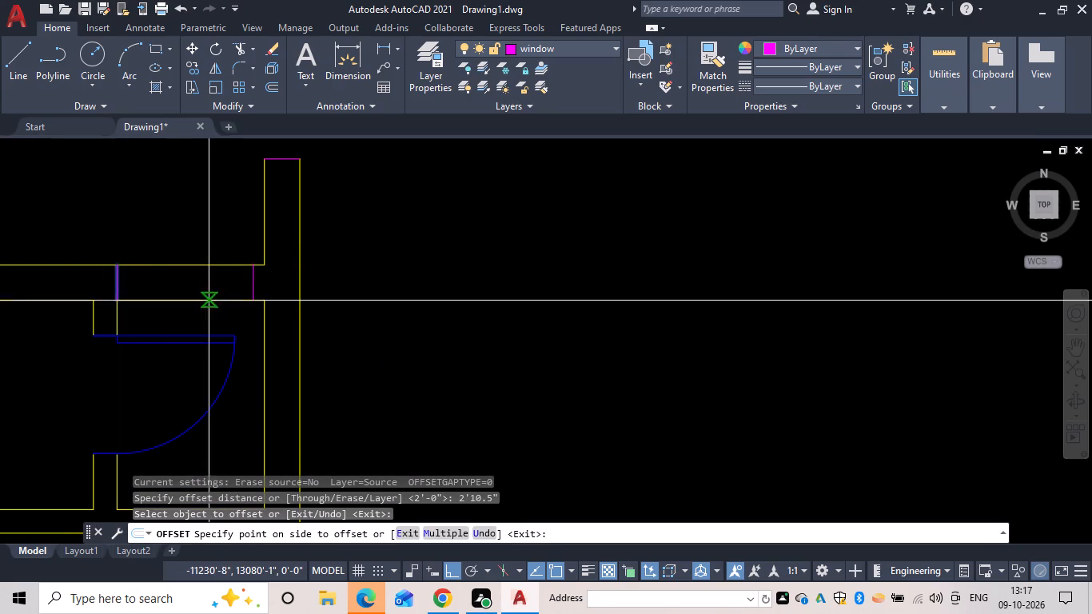
left_click(281, 296)
key("Escape")
Trim both faces of the horizontal wall between the two marks to open the 2'10.5" gap.
type("tr")
key("space")
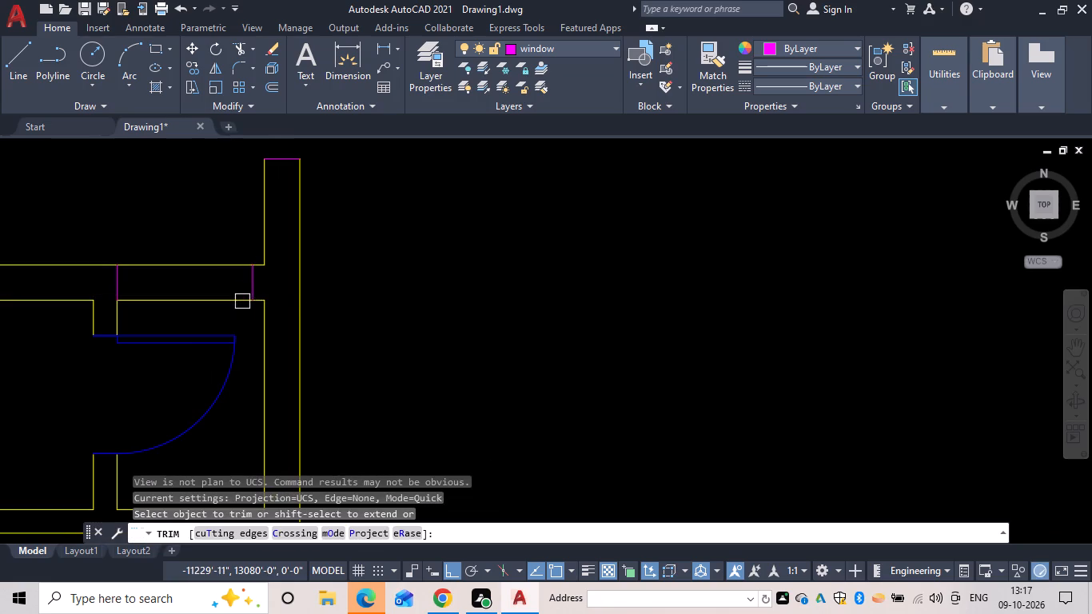
left_click(222, 296)
left_click(211, 261)
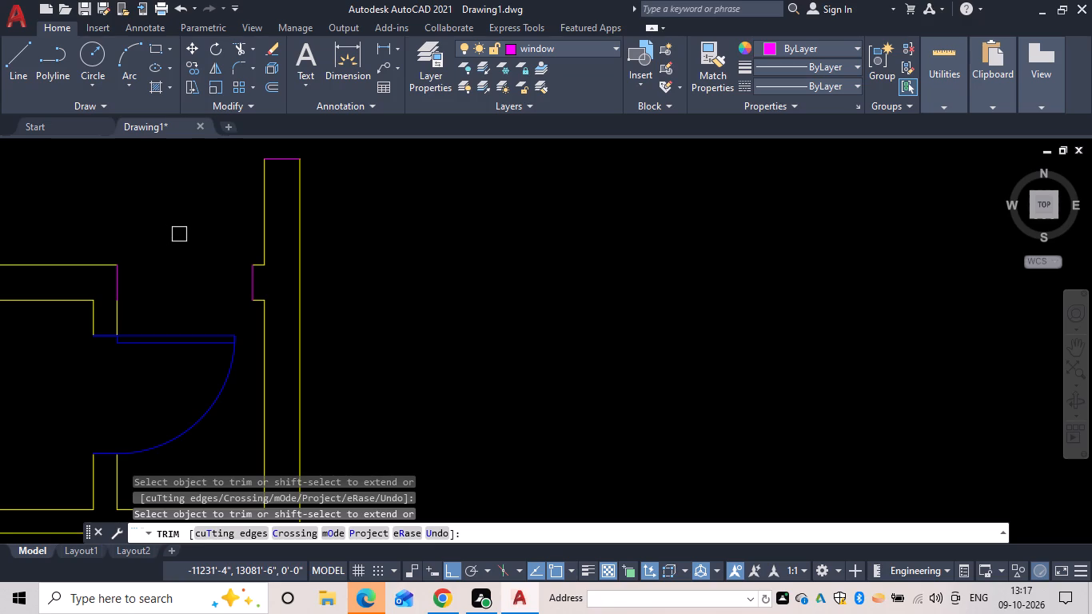
scroll(179, 245, "down", 3)
middle_click_drag(185, 249, 507, 238)
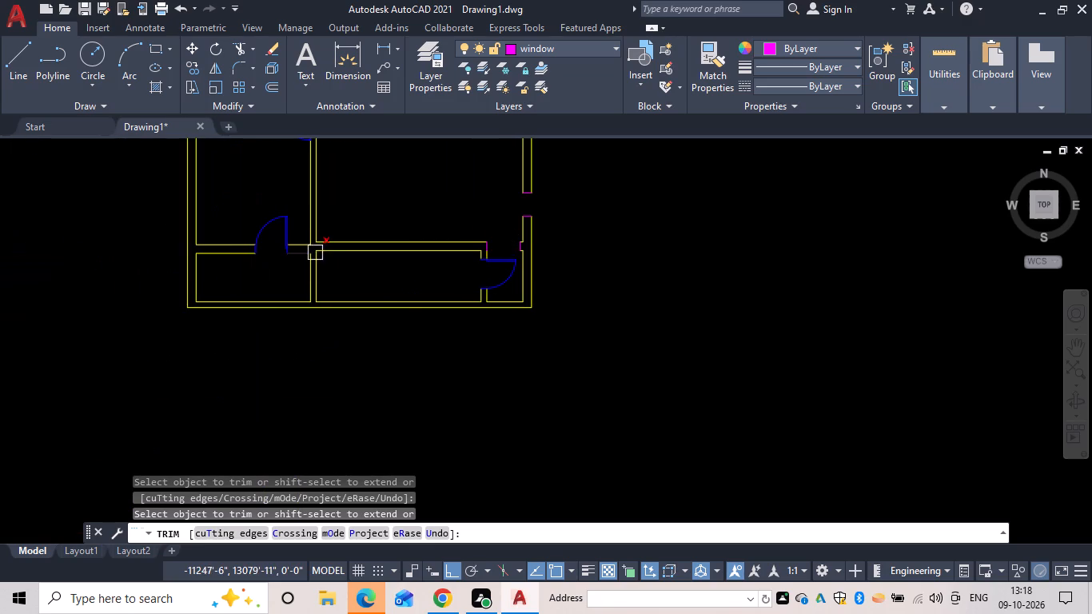
key("Escape")
Draw a helper line across the west wall, level with the lower face of the southwest room's top partition.
key("l")
key("space")
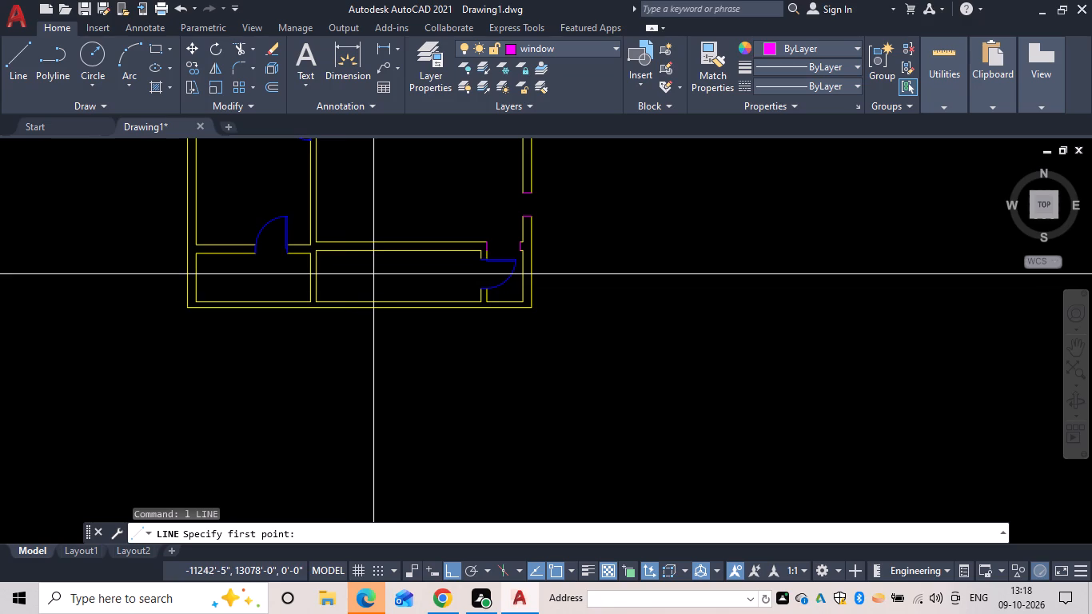
middle_click_drag(315, 339, 442, 425)
scroll(365, 193, "up", 2)
middle_click_drag(321, 218, 364, 319)
type("l")
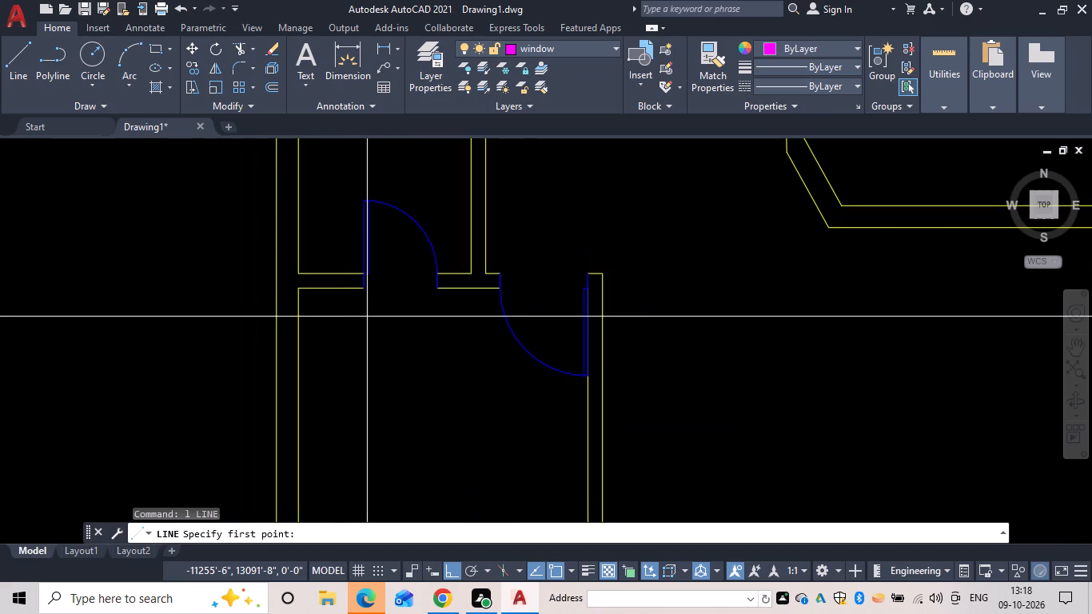
key("space")
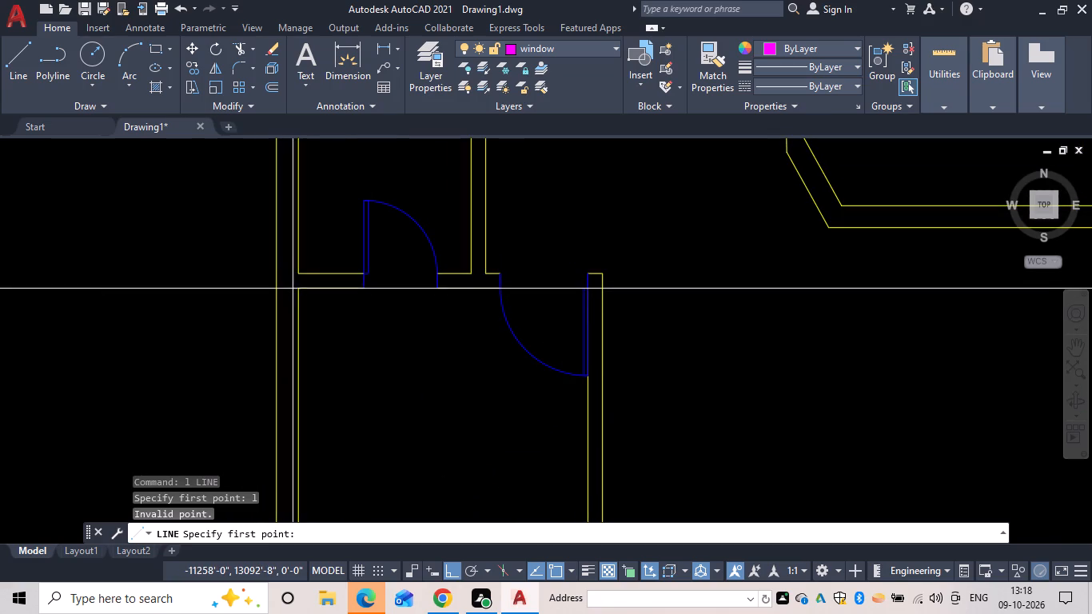
left_click_drag(298, 288, 289, 289)
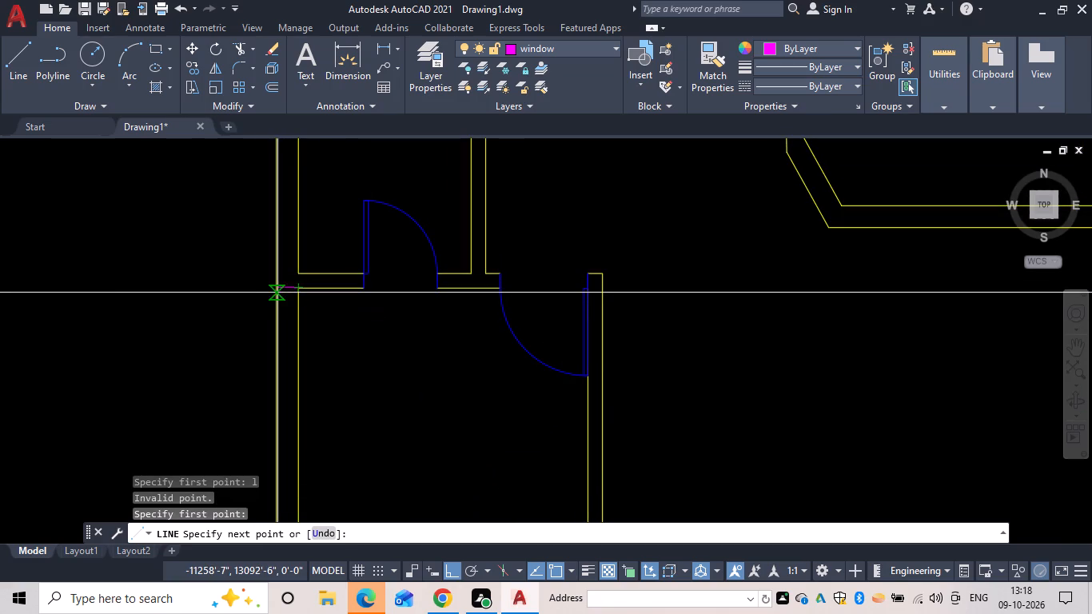
left_click(277, 288)
key("Escape")
Offset the helper line 2' downward to mark the window's upper edge in the southwest room's west wall.
type("of 2'")
key("space")
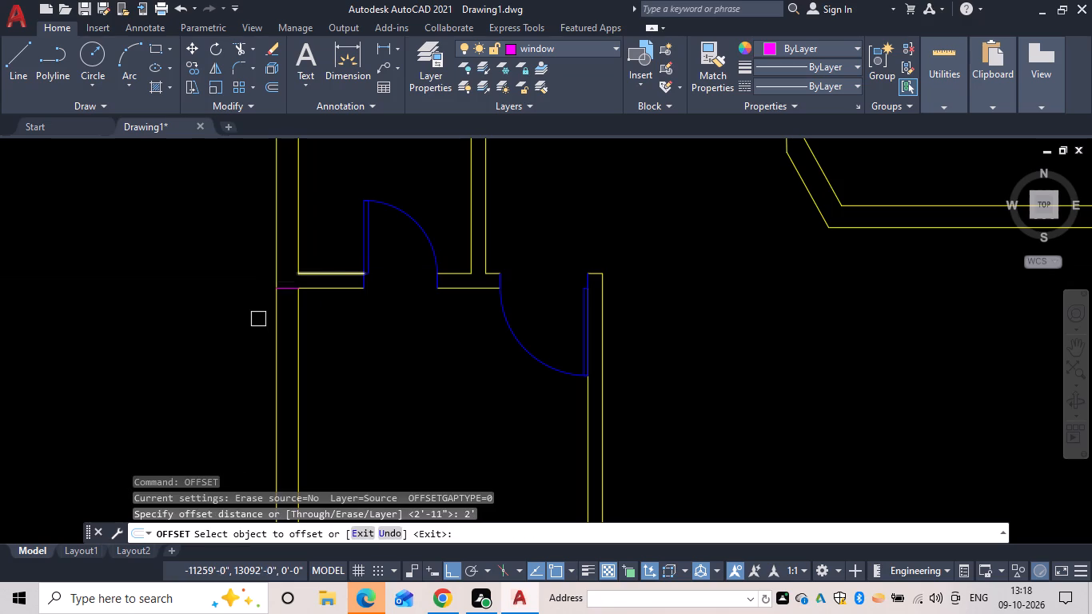
scroll(274, 284, "up", 2)
left_click_drag(309, 293, 309, 312)
left_click(310, 341)
key("space")
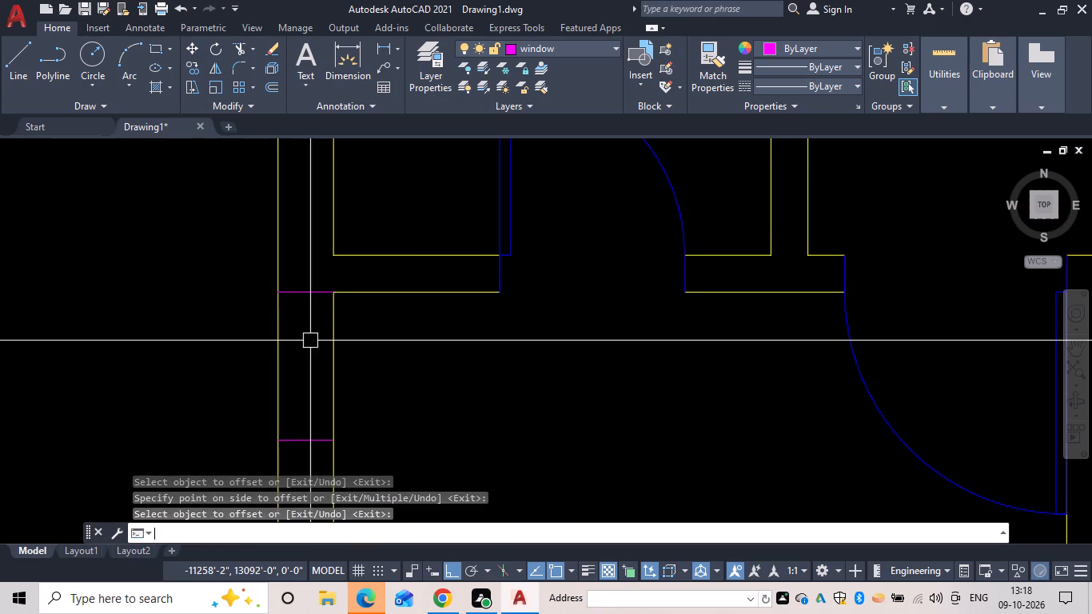
Offset the 2' mark 4' downward along the west wall to mark the window's lower edge.
key("space")
type("4'")
key("space")
scroll(267, 314, "down", 2)
middle_click_drag(271, 310, 261, 205)
left_click_drag(277, 258, 268, 299)
left_click(269, 334)
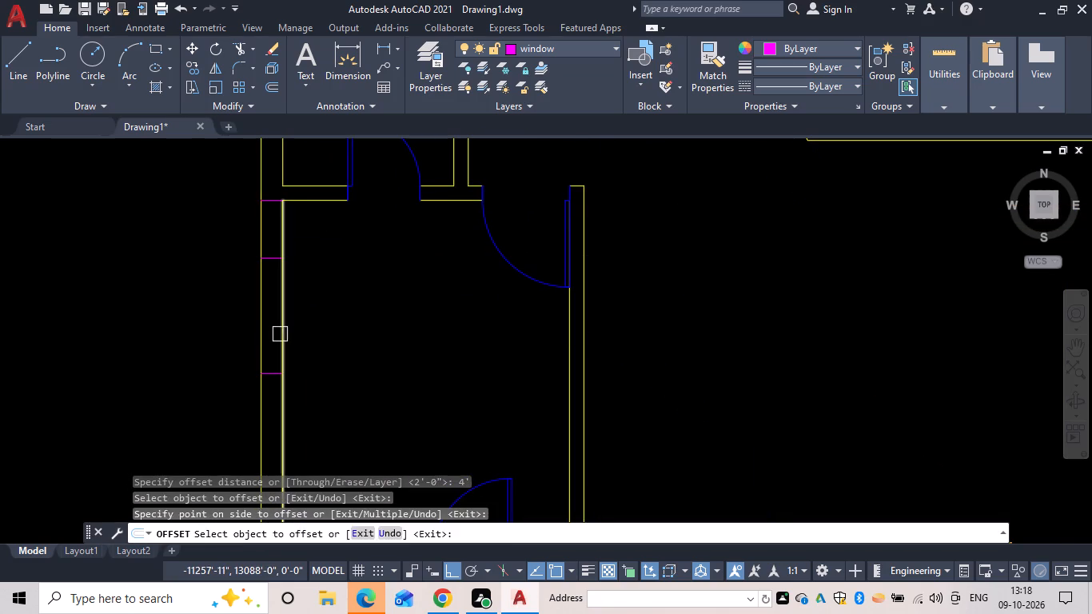
key("Escape")
Trim the west wall between the marks to open the 4' window and remove the helper line at the partition.
key("t")
type("r")
key("space")
left_click_drag(347, 314, 46, 315)
left_click(271, 200)
scroll(281, 252, "down", 2)
key("Escape")
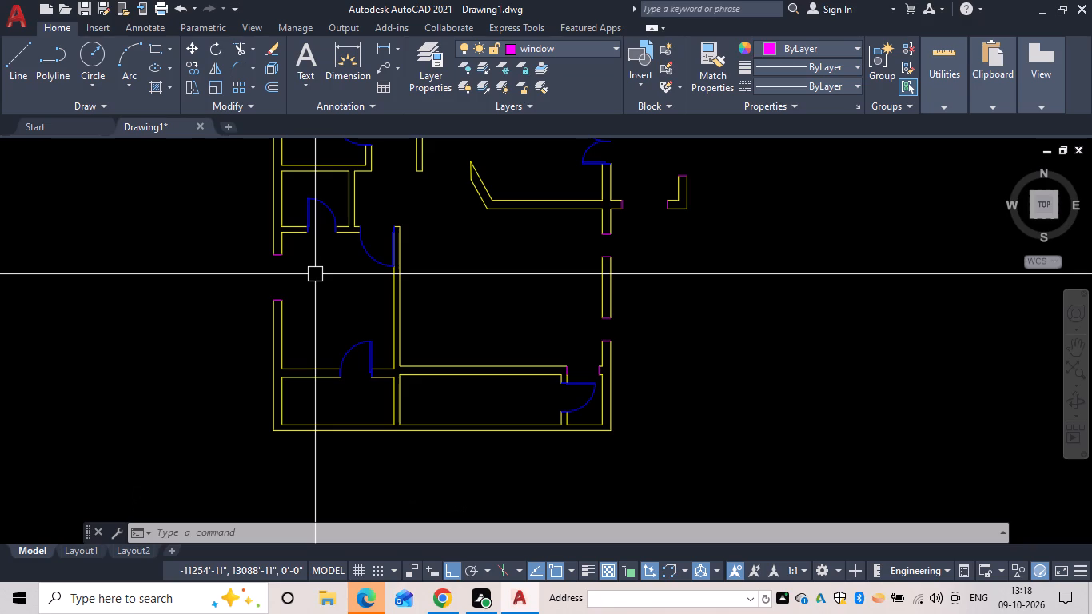
key("Escape")
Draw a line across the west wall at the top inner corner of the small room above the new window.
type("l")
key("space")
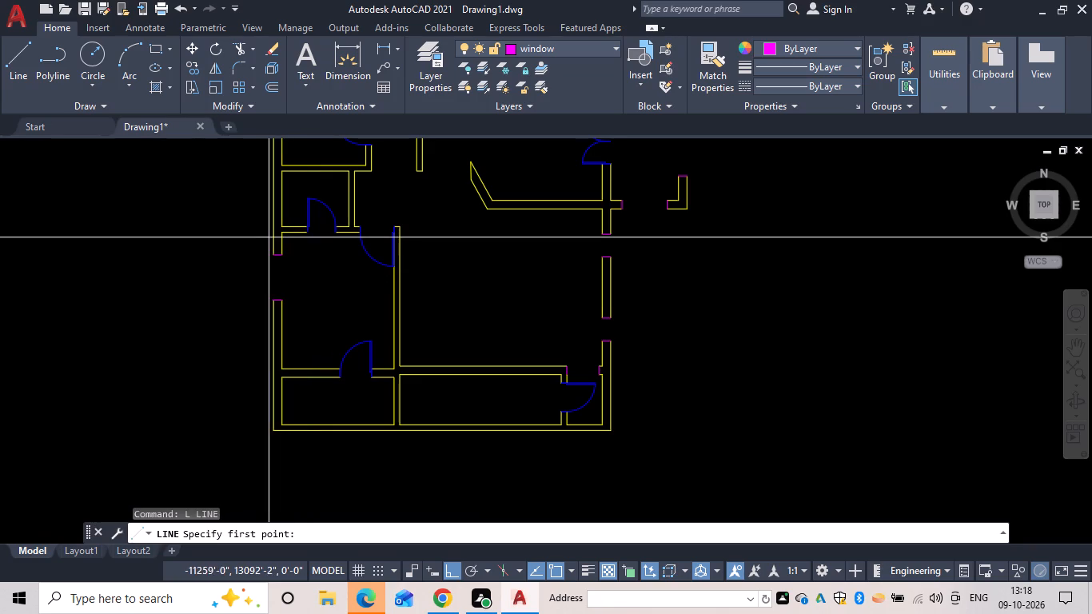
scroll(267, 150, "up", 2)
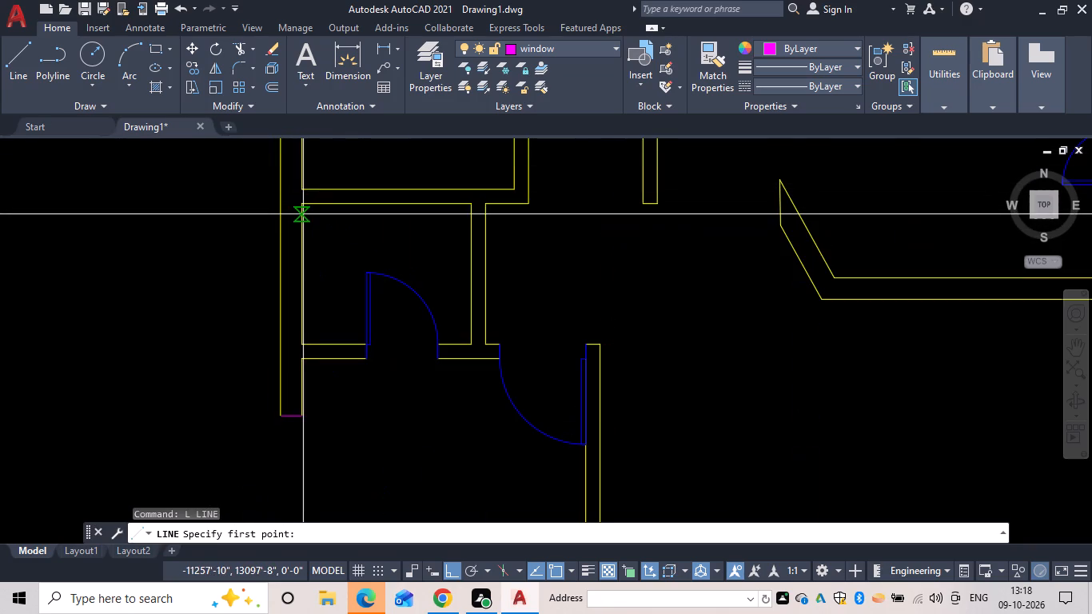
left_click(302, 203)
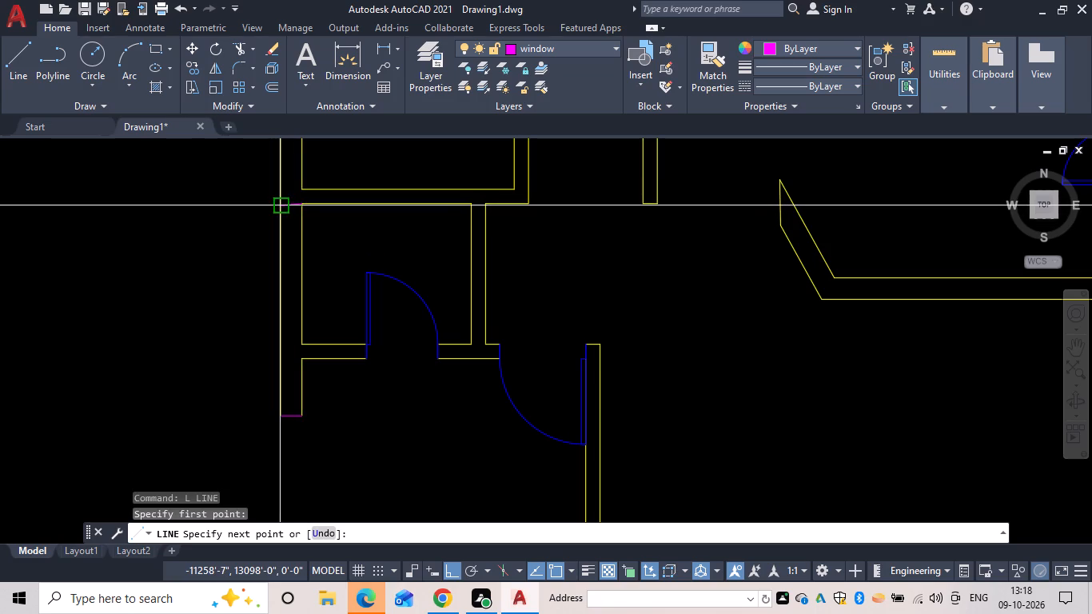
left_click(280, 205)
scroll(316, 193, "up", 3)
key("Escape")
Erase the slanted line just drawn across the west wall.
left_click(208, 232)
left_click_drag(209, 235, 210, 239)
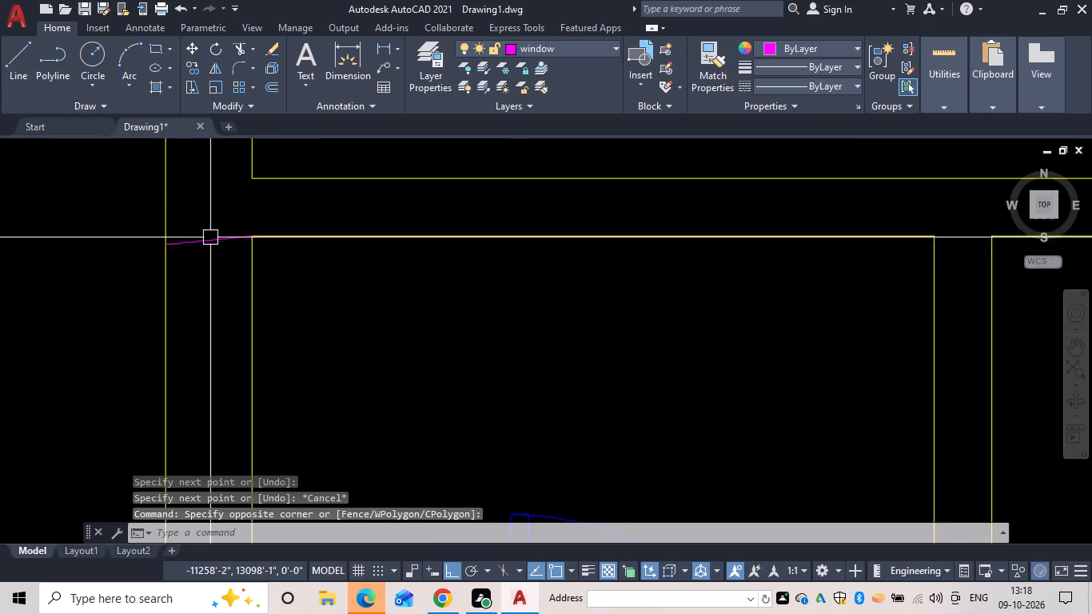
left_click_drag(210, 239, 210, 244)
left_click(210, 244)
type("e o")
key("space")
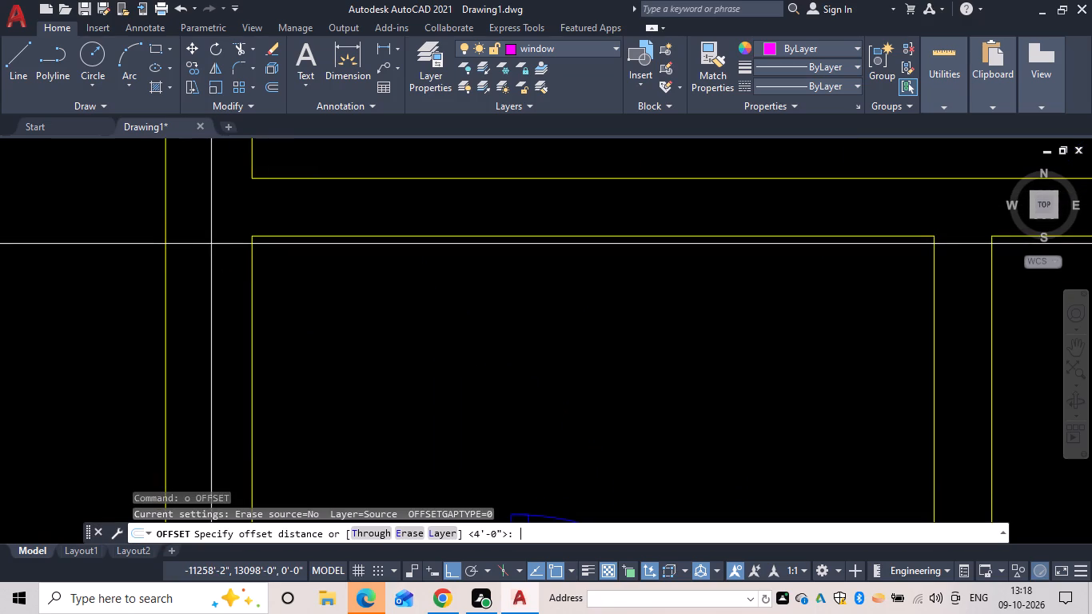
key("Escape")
Draw a straight horizontal helper line across the west wall from the small room's top inner corner.
type("l")
key("space")
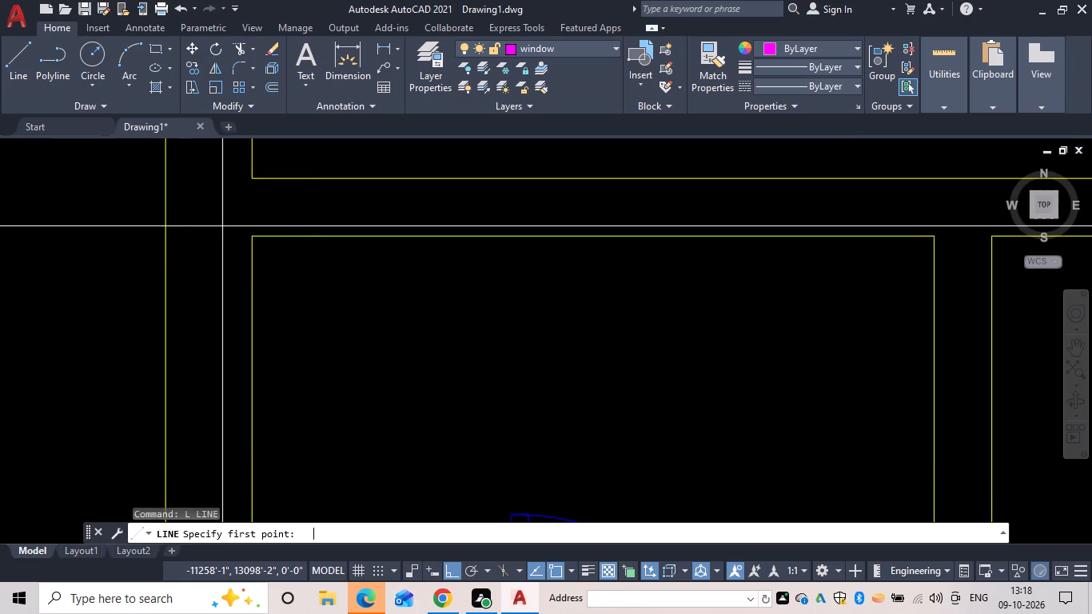
left_click_drag(256, 236, 228, 245)
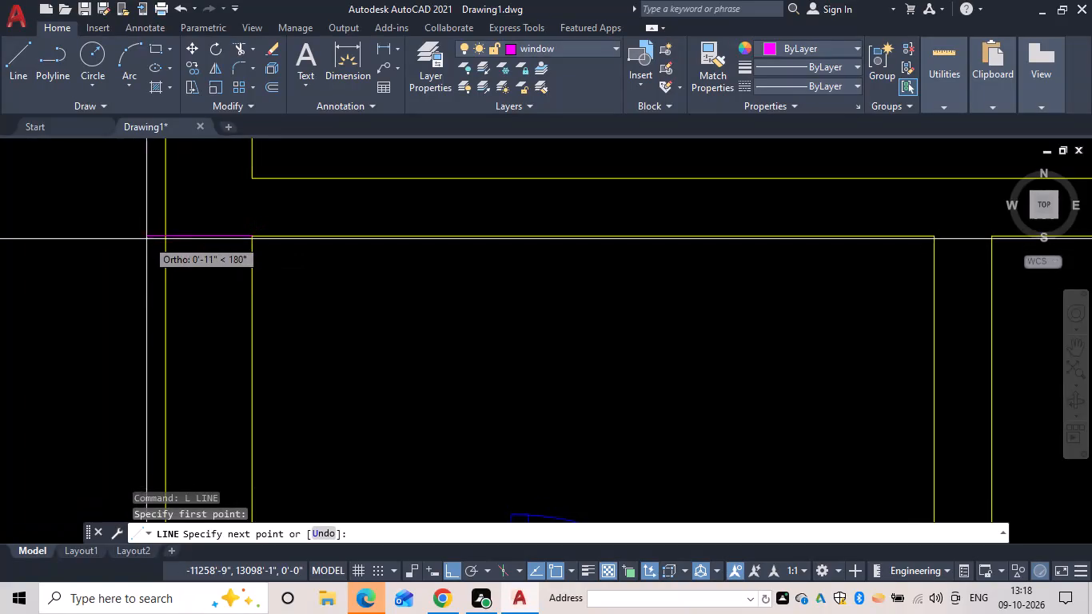
left_click(169, 233)
key("Escape")
scroll(273, 229, "up", 2)
key("Escape")
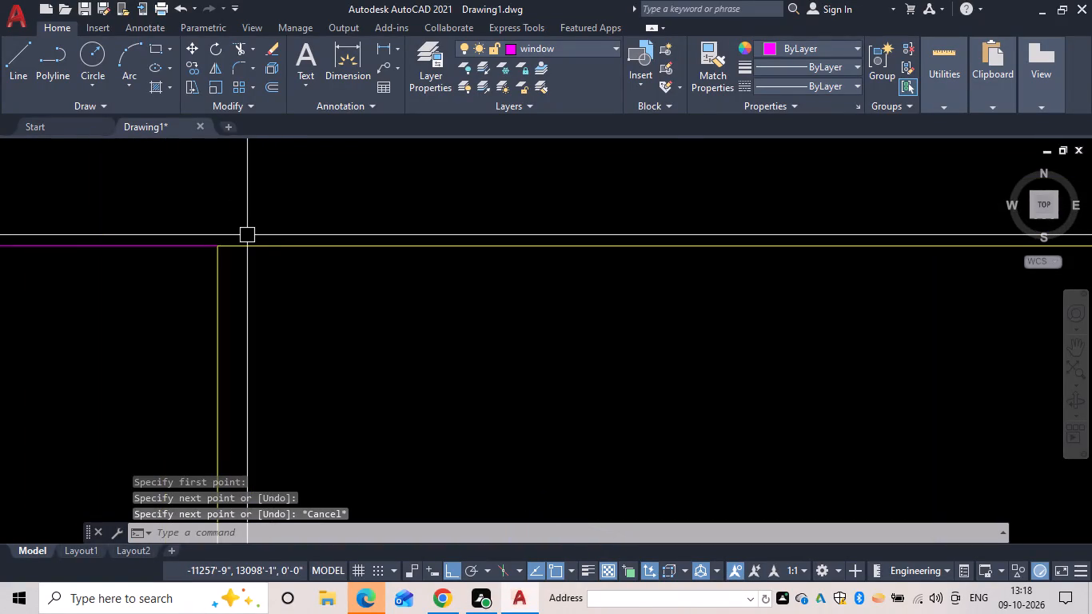
Offset the helper line 1' downward to mark the upper edge of the small room's window.
type("of 1'")
key("space")
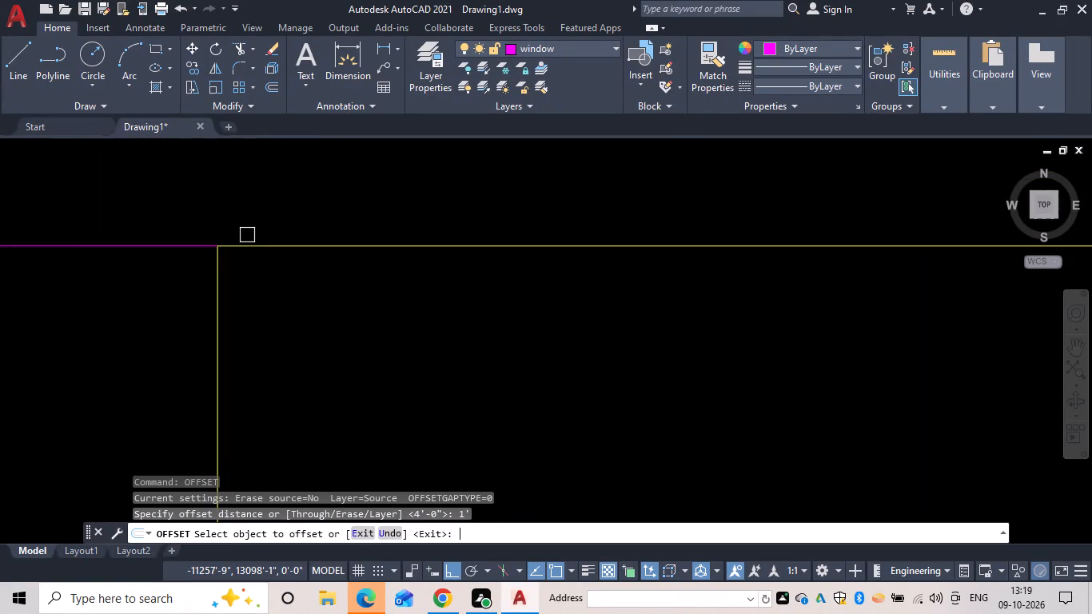
scroll(246, 245, "down", 2)
left_click_drag(172, 249, 179, 277)
left_click(179, 313)
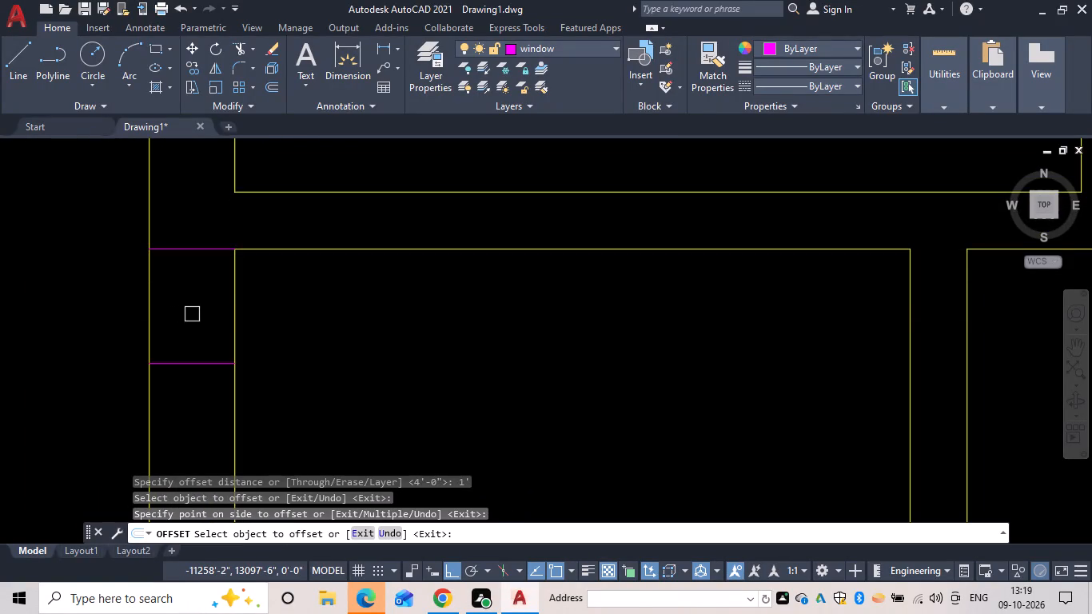
middle_click_drag(196, 313, 202, 257)
key("Escape")
Offset the 1' mark 3' downward along the west wall to mark the small room window's lower edge.
type("of 3'")
key("space")
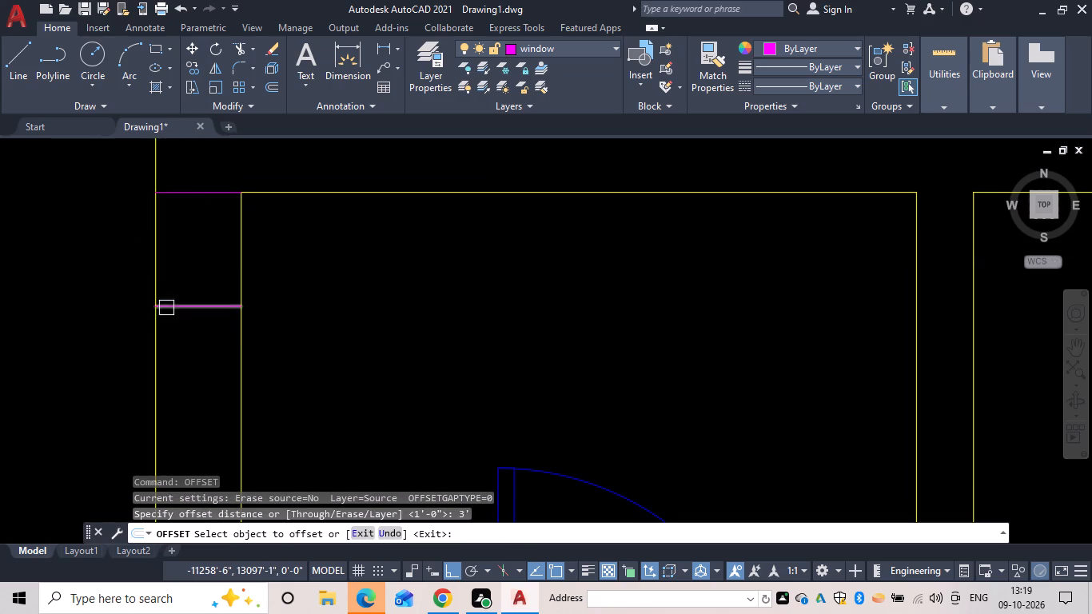
left_click(189, 309)
scroll(189, 318, "down", 2)
middle_click_drag(187, 317, 192, 201)
left_click(228, 268)
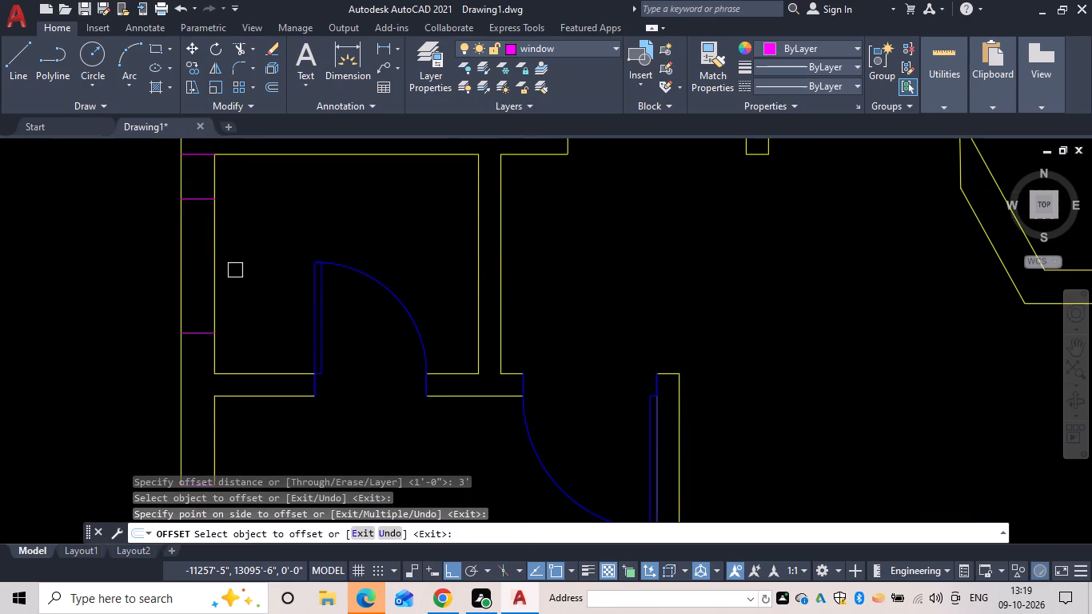
key("Escape")
Trim the small room's west wall between the marks to open the 3' window and remove the helper line above.
type("tr")
key("space")
left_click_drag(245, 273, 114, 275)
middle_click_drag(157, 240, 150, 298)
left_click(191, 209)
key("Escape")
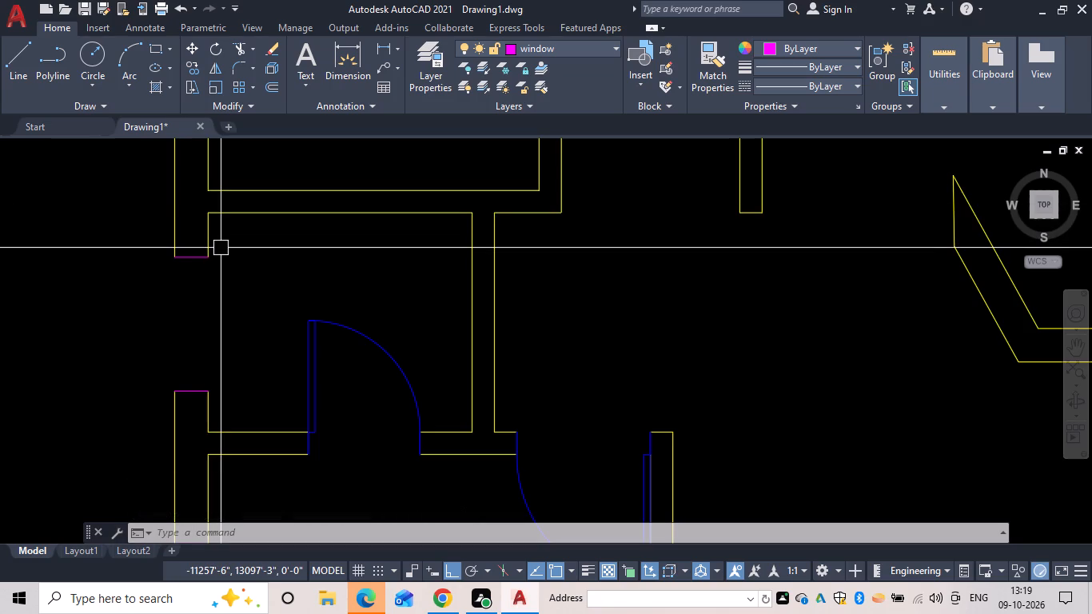
Draw a straight horizontal helper line across the west wall from the middle west room's top inner corner.
scroll(480, 305, "down", 4)
middle_click_drag(480, 321, 442, 439)
middle_click_drag(401, 343, 340, 352)
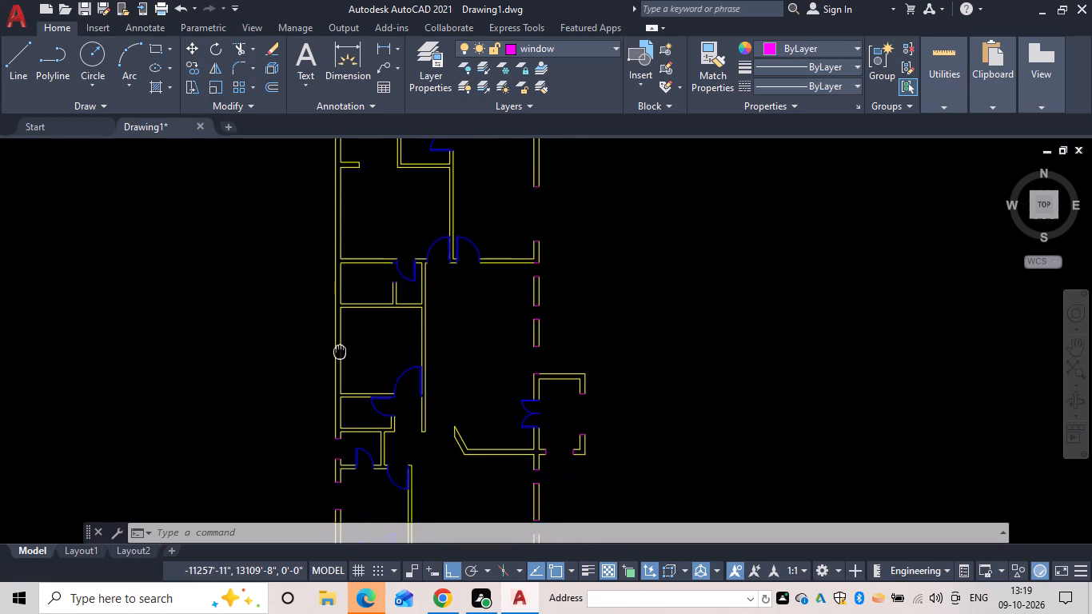
middle_click_drag(340, 352, 347, 304)
scroll(339, 342, "up", 1)
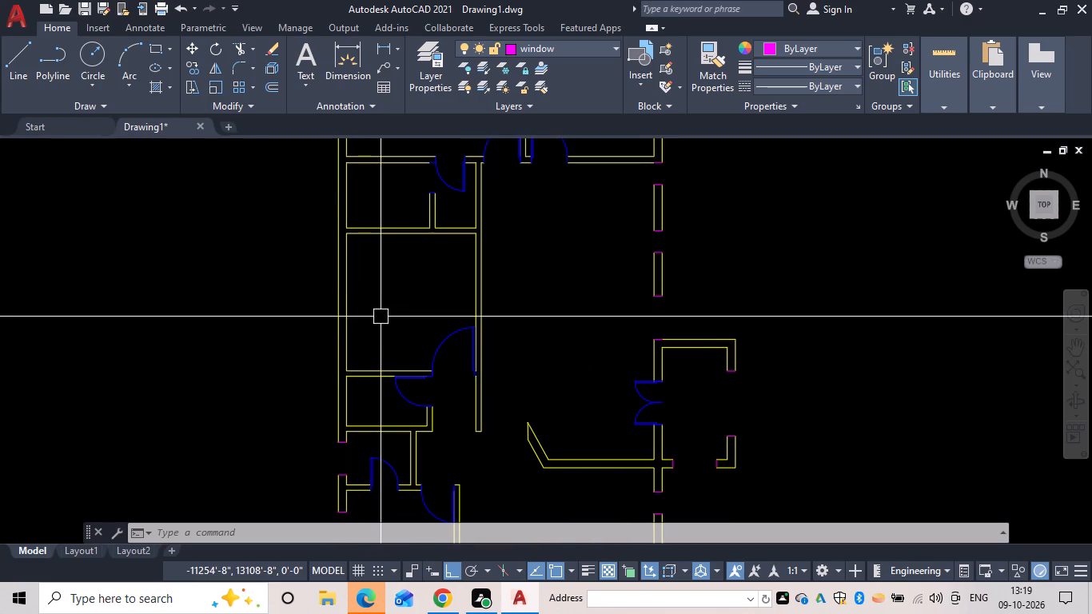
key("Escape")
type("l")
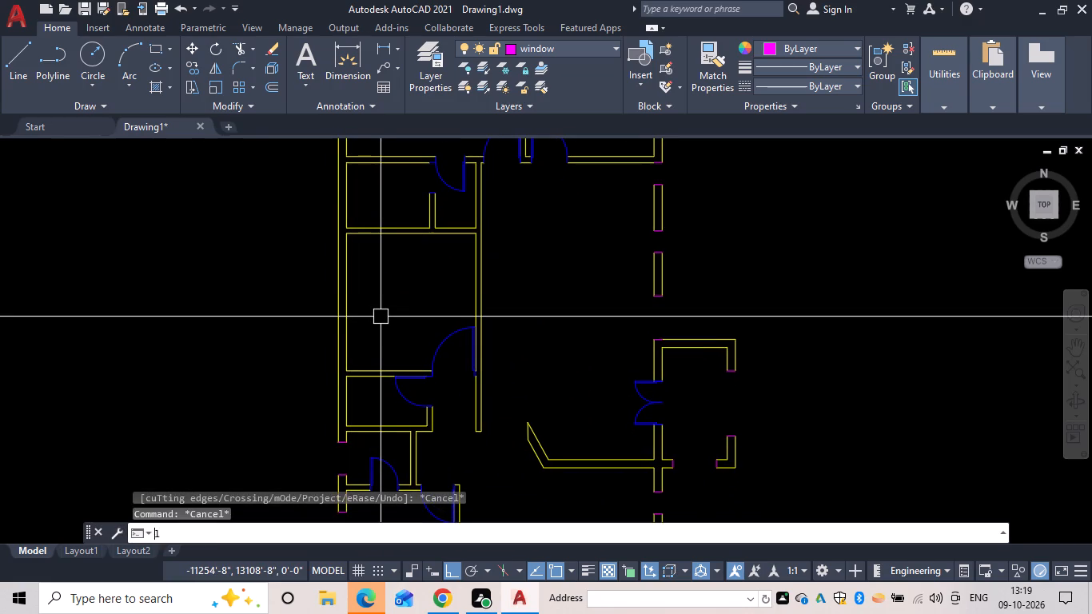
key("space")
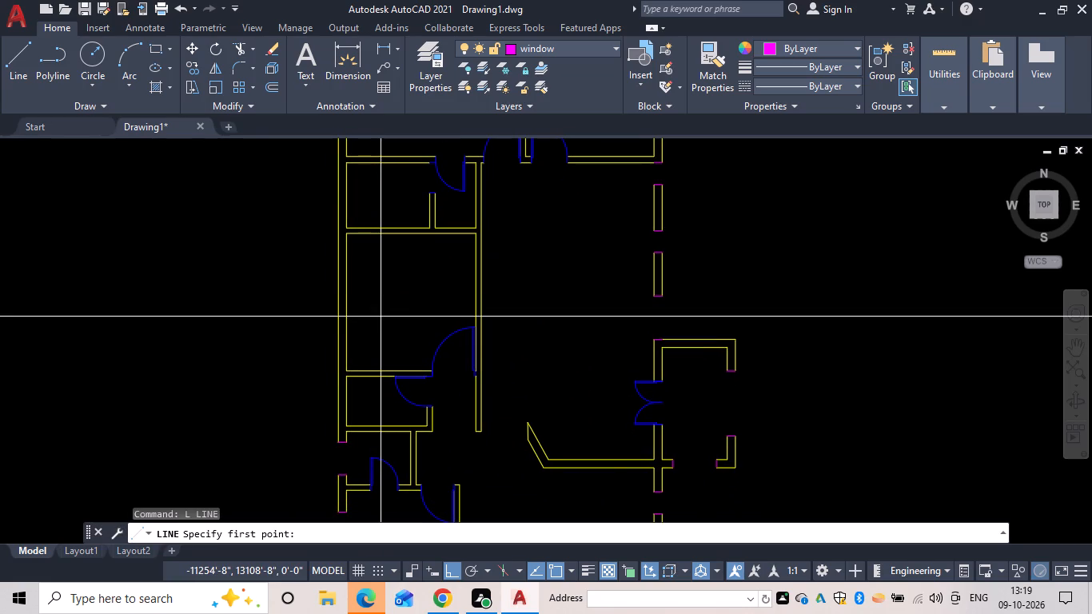
scroll(367, 249, "up", 2)
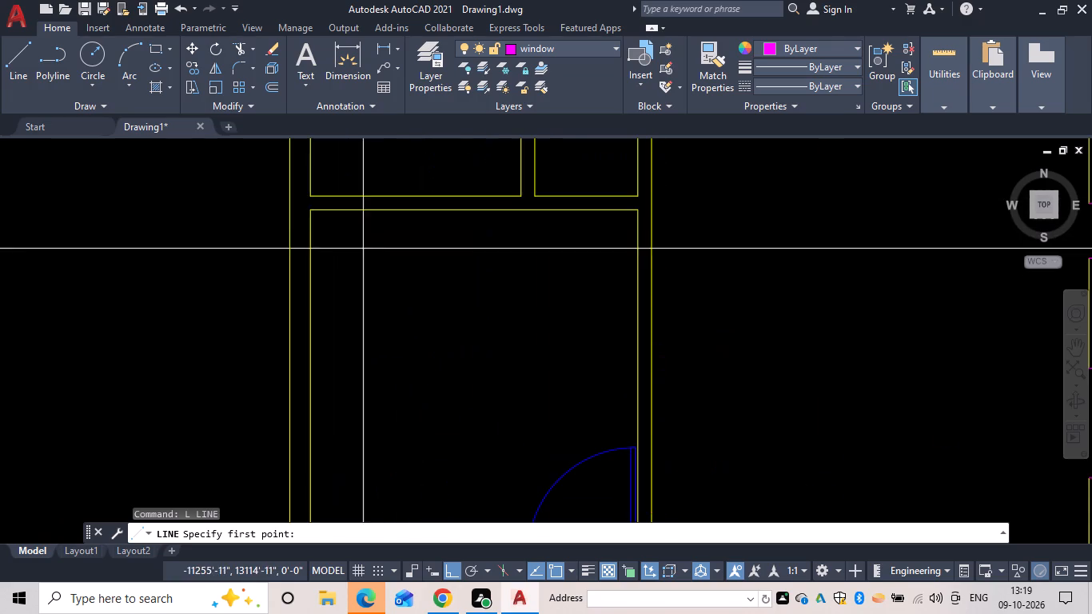
left_click_drag(309, 210, 301, 213)
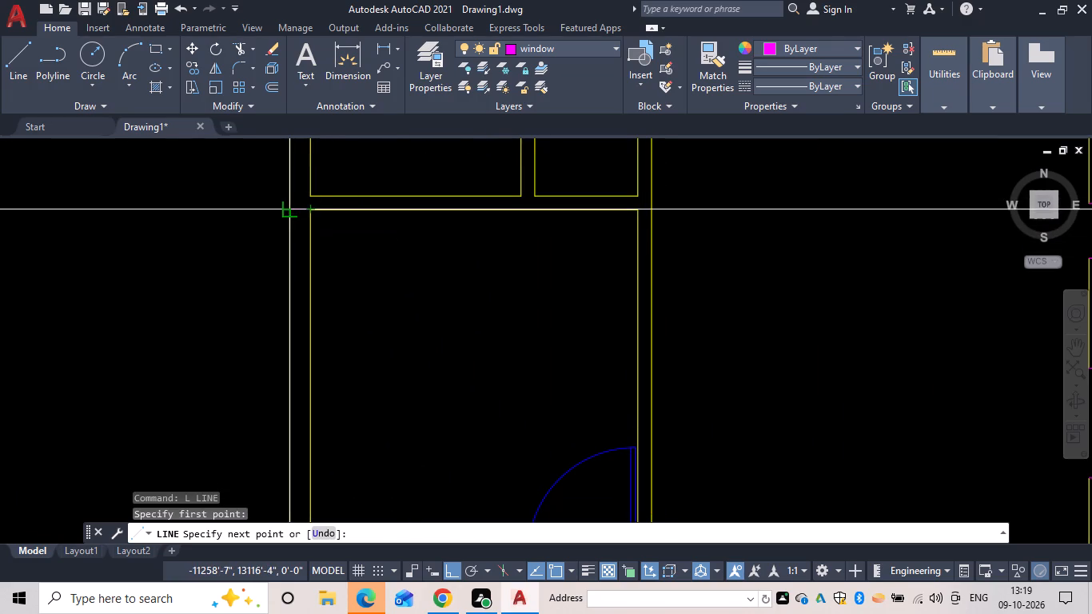
left_click(290, 211)
scroll(330, 209, "up", 2)
key("Escape")
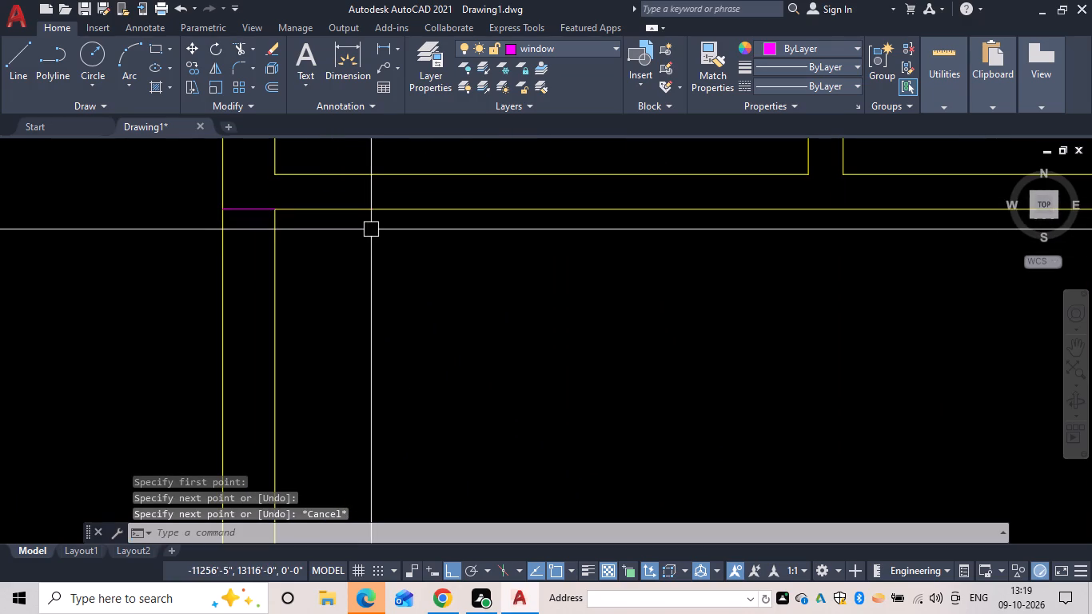
Offset the helper line 2'4" downward to mark the upper edge of the middle west room's window.
type("of")
key("space")
type("2'")
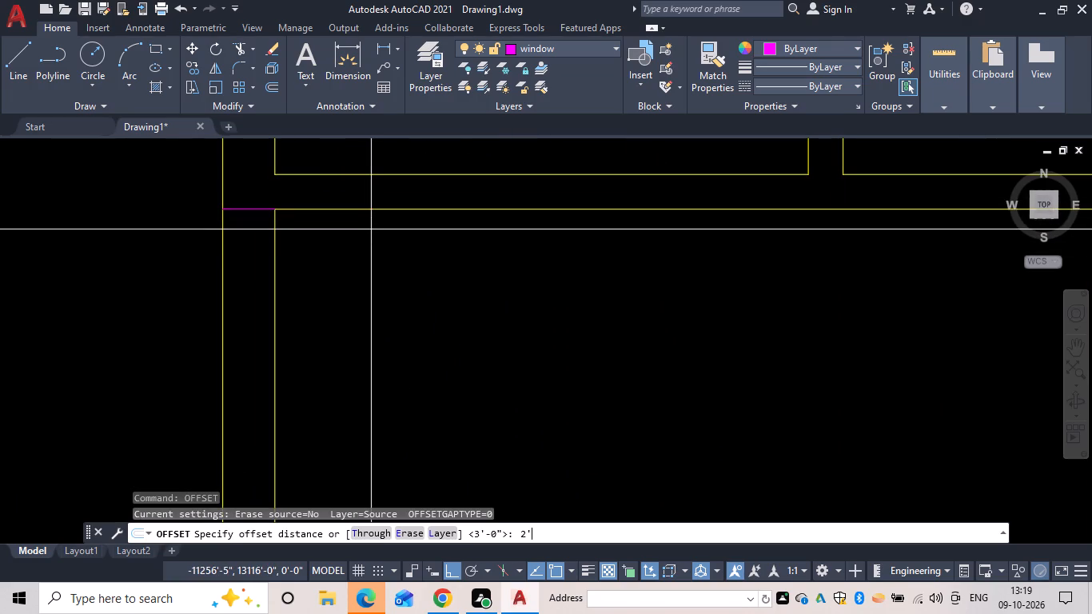
type("4\"")
key("space")
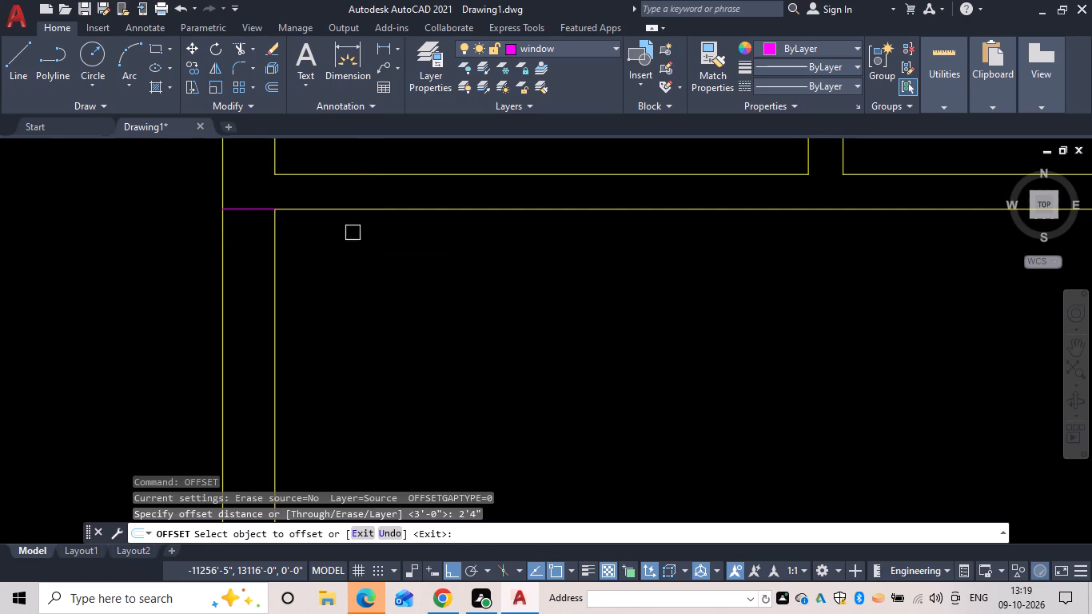
left_click(261, 211)
left_click(244, 281)
key("space")
Offset the 2'4" mark 8' downward along the west wall to mark the window's lower edge.
key("space")
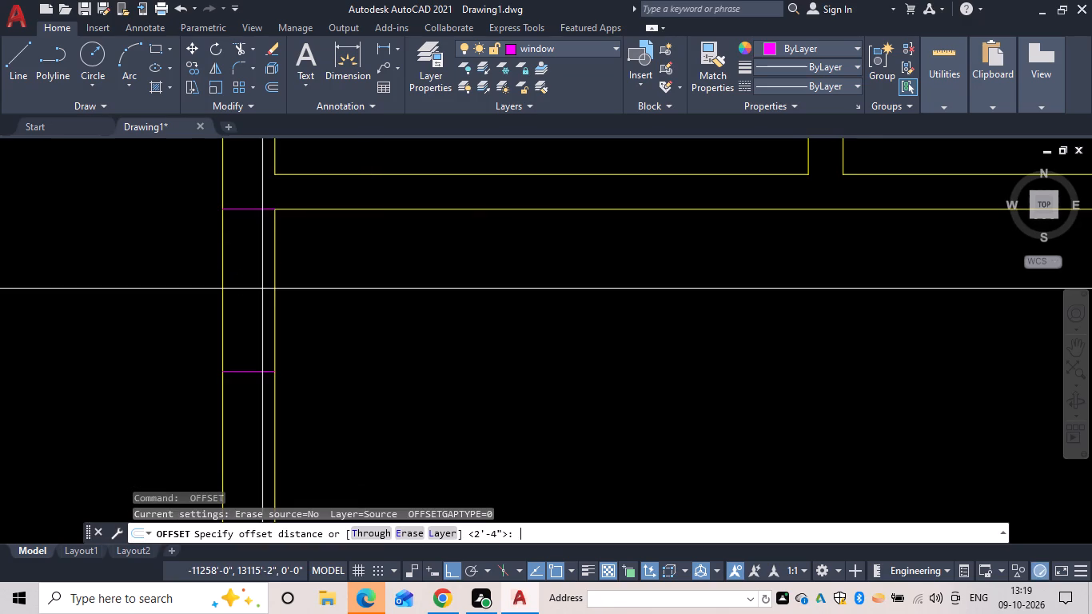
type("8'")
key("space")
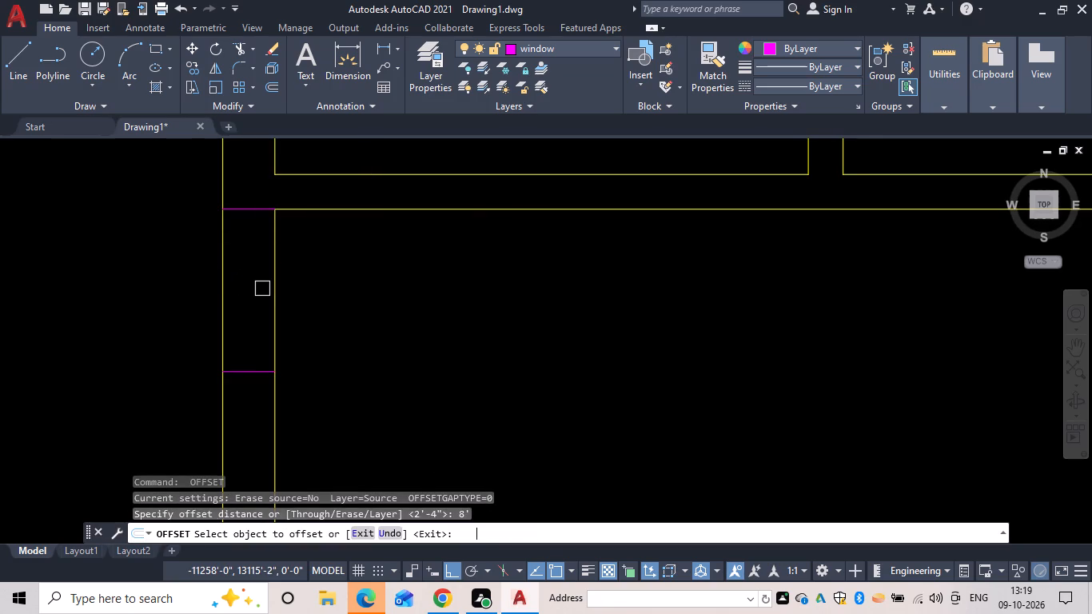
scroll(309, 311, "down", 1)
middle_click_drag(297, 318, 351, 161)
left_click_drag(325, 197, 337, 233)
left_click_drag(353, 324, 362, 323)
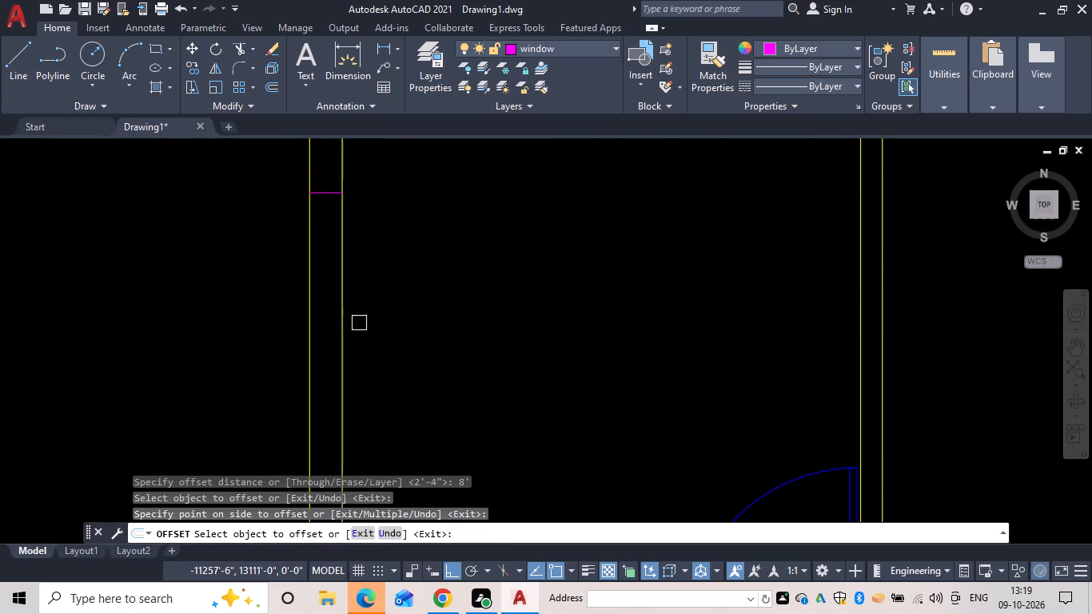
Trim the middle room's west wall between the marks to open the 8' window and remove the helper line above.
scroll(418, 308, "down", 1)
middle_click_drag(417, 302, 397, 226)
key("Escape")
type("tr")
key("space")
left_click_drag(402, 231, 214, 263)
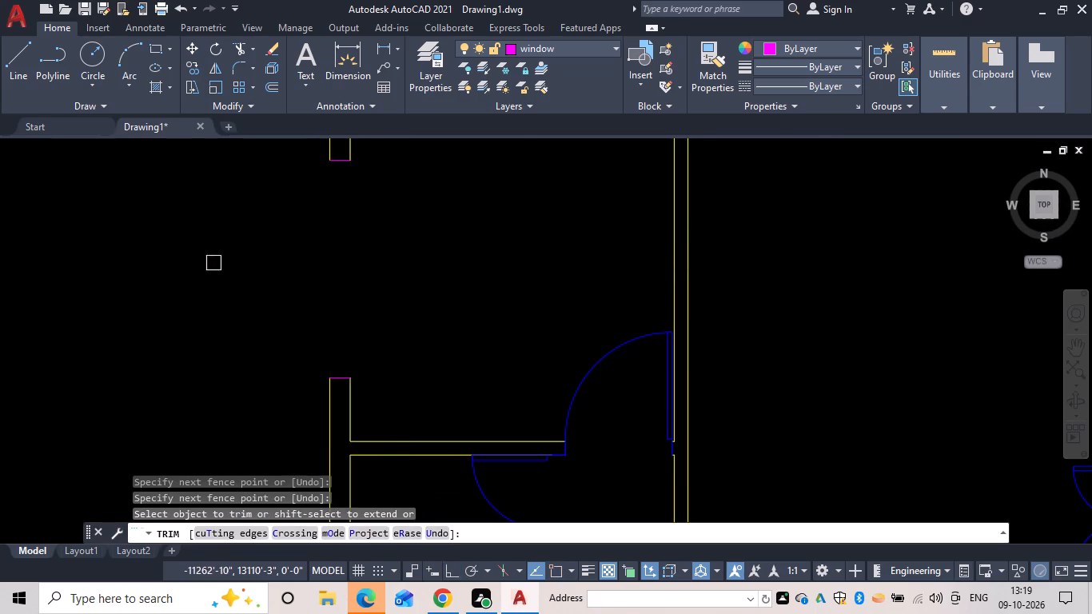
scroll(249, 251, "down", 1)
middle_click_drag(249, 251, 195, 331)
scroll(250, 236, "up", 3)
left_click(249, 236)
scroll(270, 265, "down", 6)
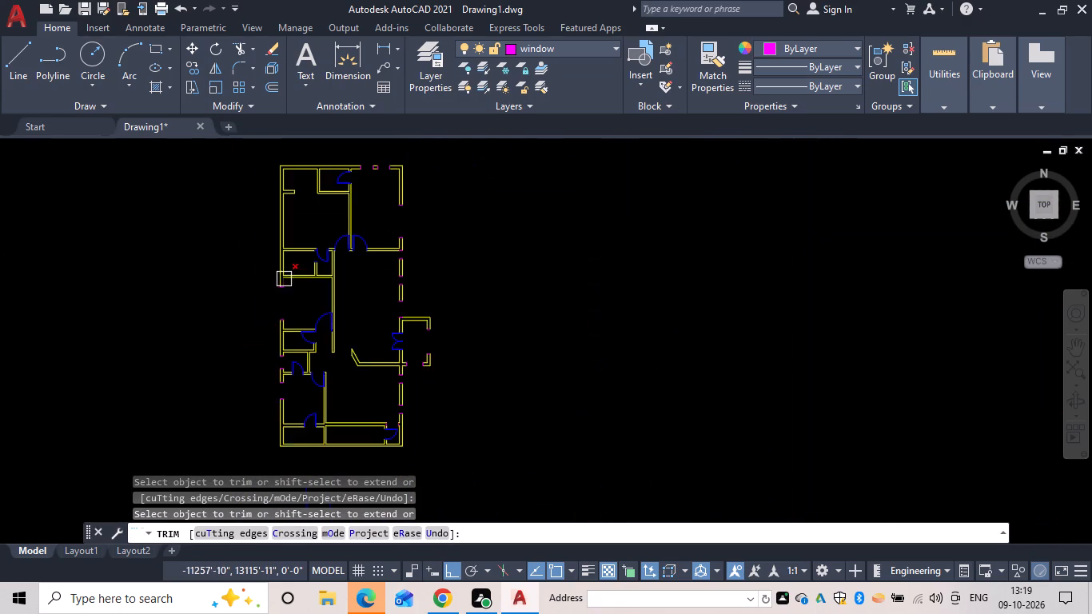
middle_click_drag(285, 279, 302, 266)
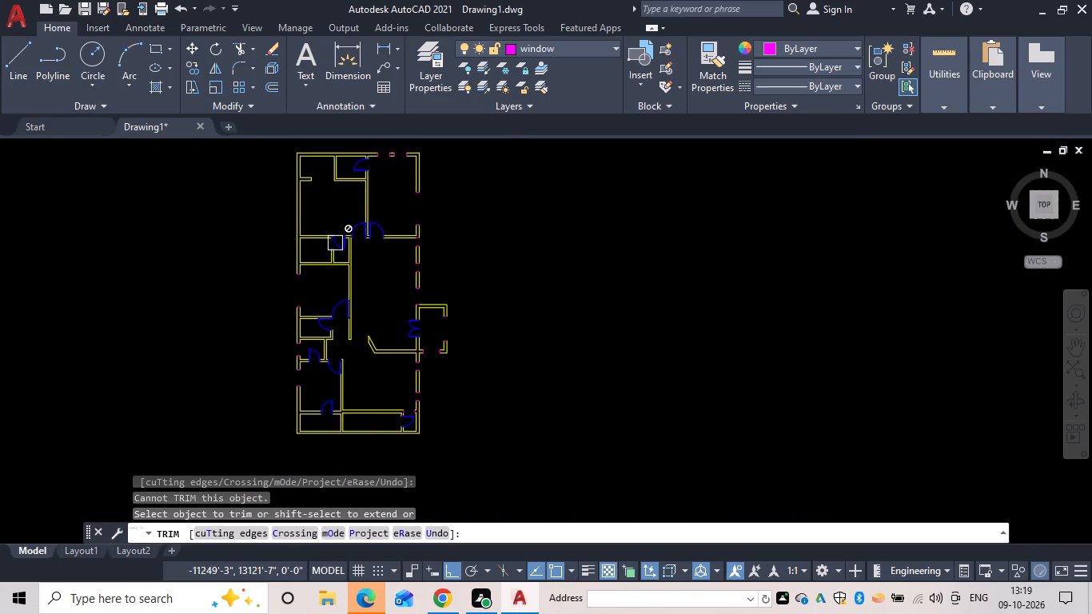
key("Escape")
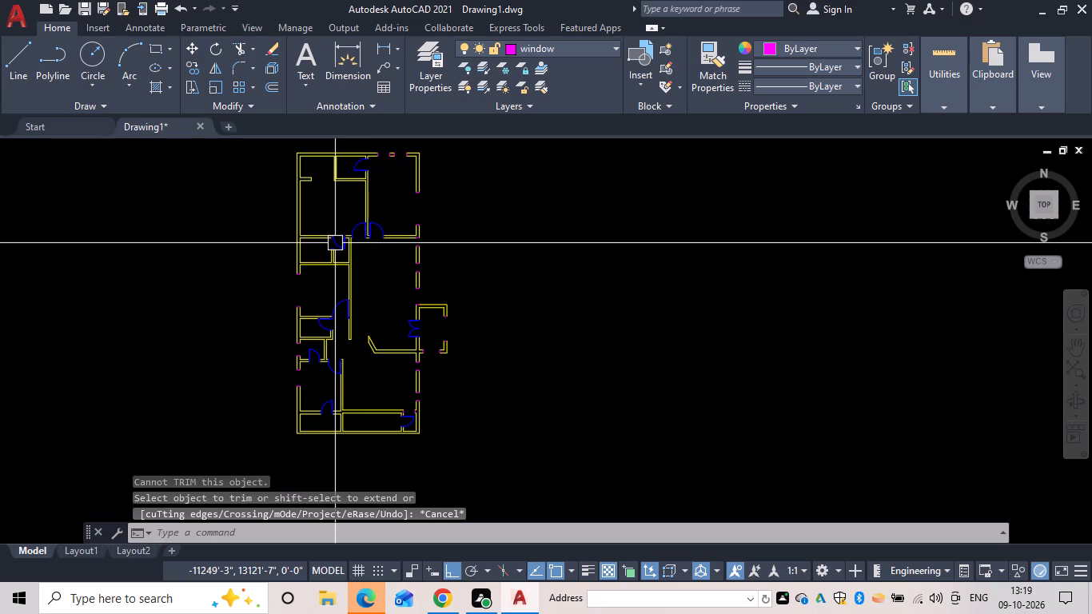
Draw a horizontal helper line across the west wall from the upper west room's bottom inner corner.
scroll(311, 201, "up", 2)
key("Escape")
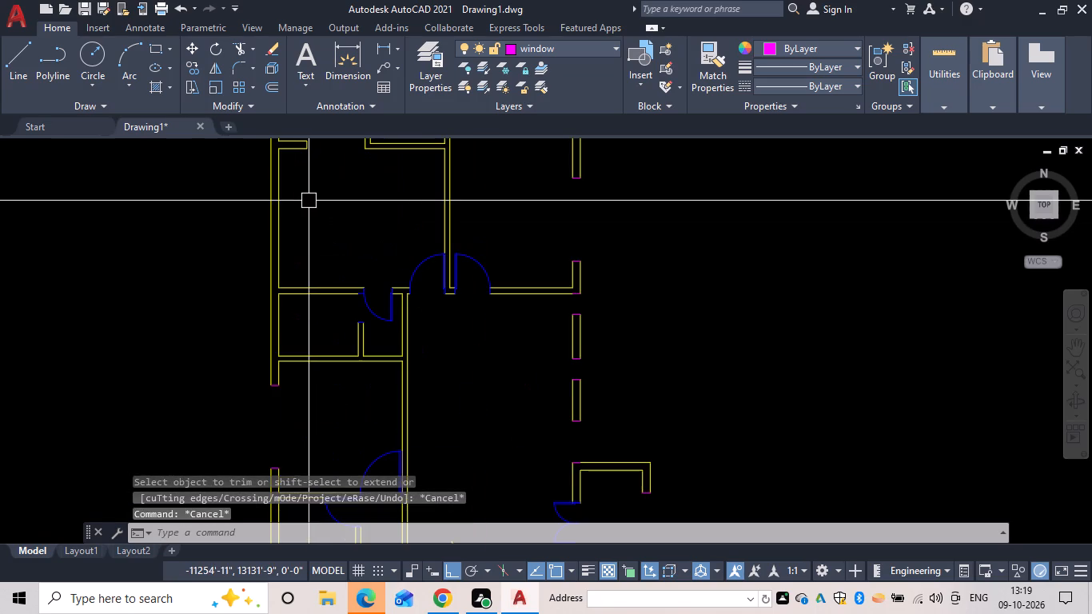
type("l")
key("space")
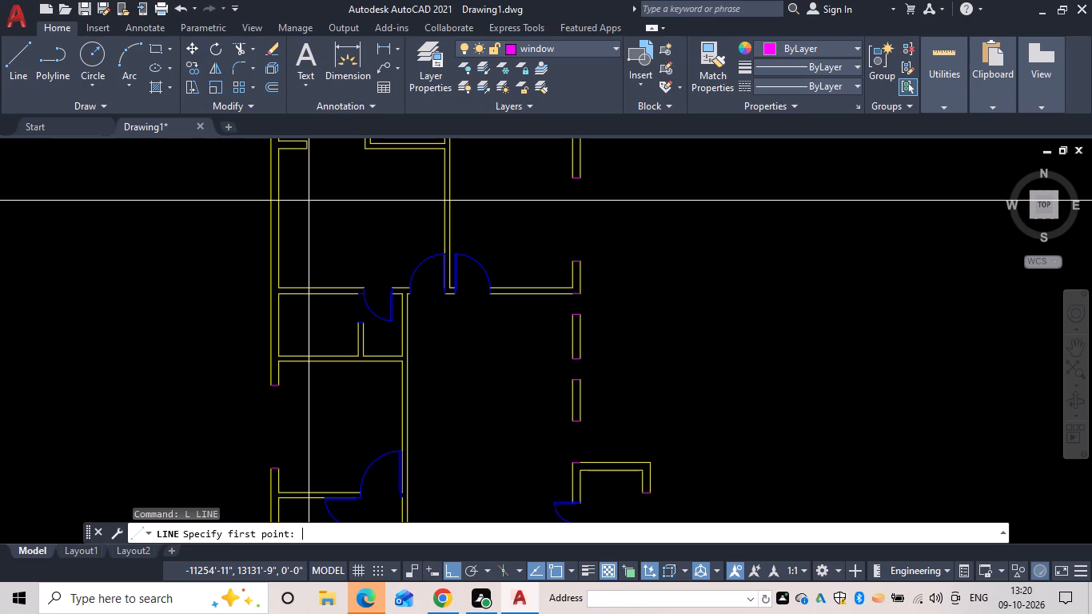
middle_click_drag(351, 272, 476, 285)
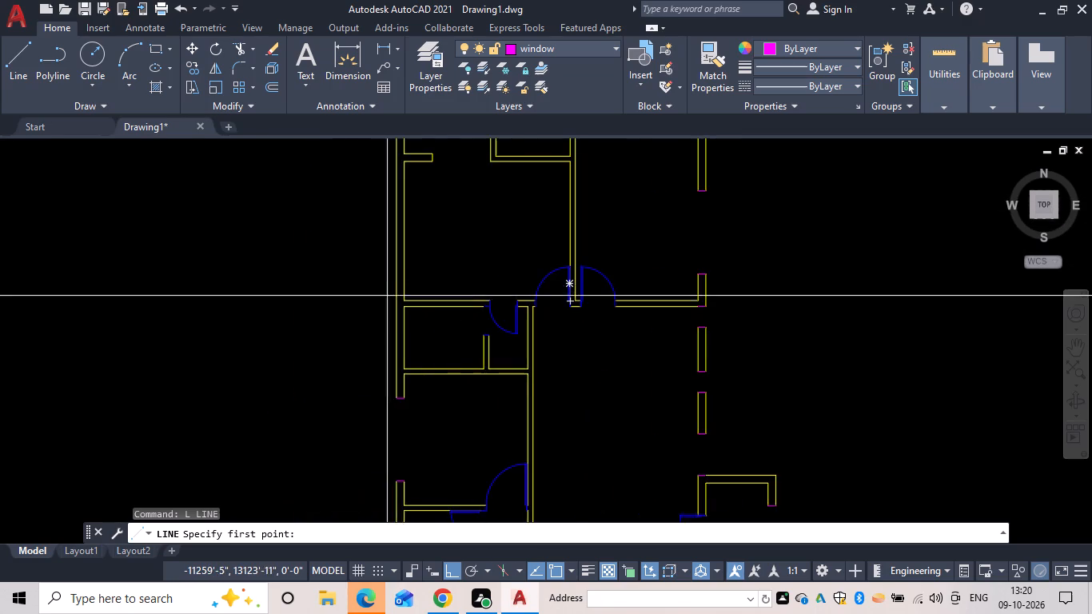
scroll(385, 301, "up", 3)
left_click_drag(449, 297, 437, 300)
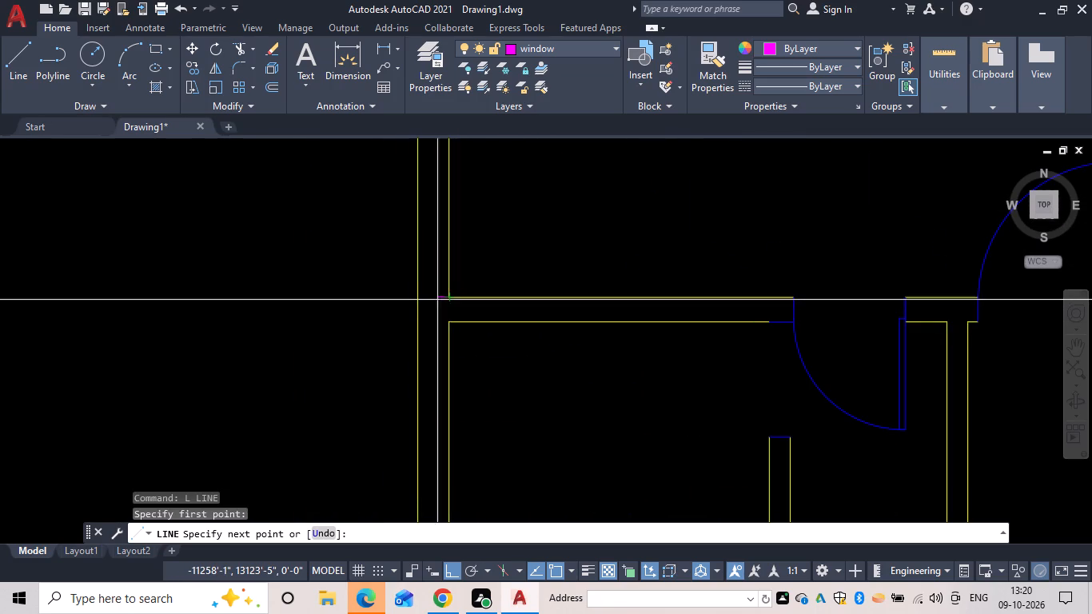
left_click(418, 297)
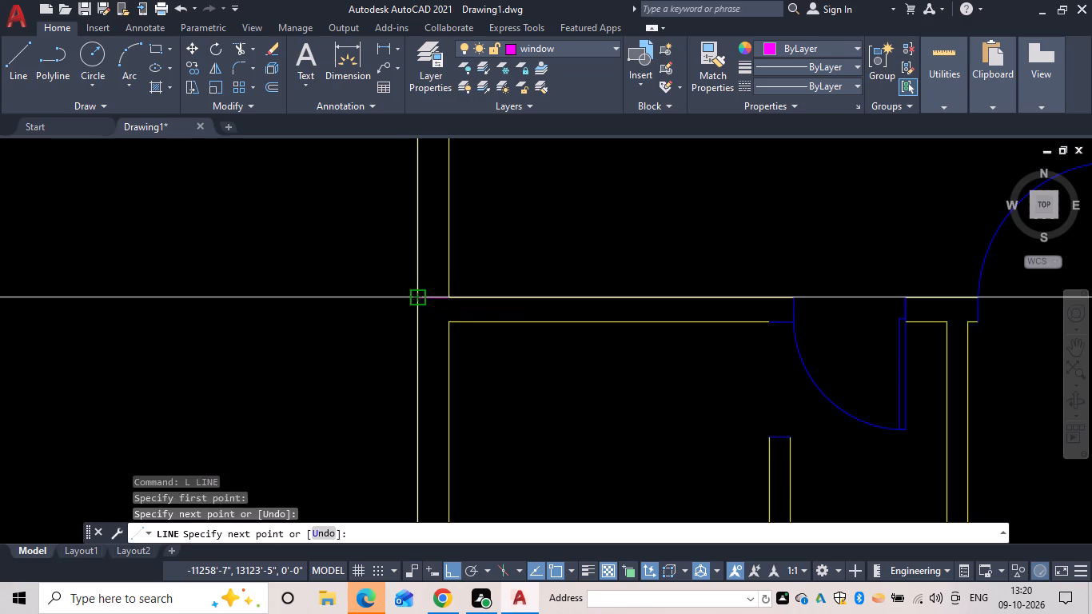
key("Escape")
Draw a horizontal helper line across the west wall level with the underside of the upper room's short stub wall.
scroll(483, 199, "down", 1)
middle_click_drag(483, 204, 407, 405)
scroll(392, 233, "down", 1)
middle_click_drag(392, 241, 387, 312)
scroll(397, 237, "up", 2)
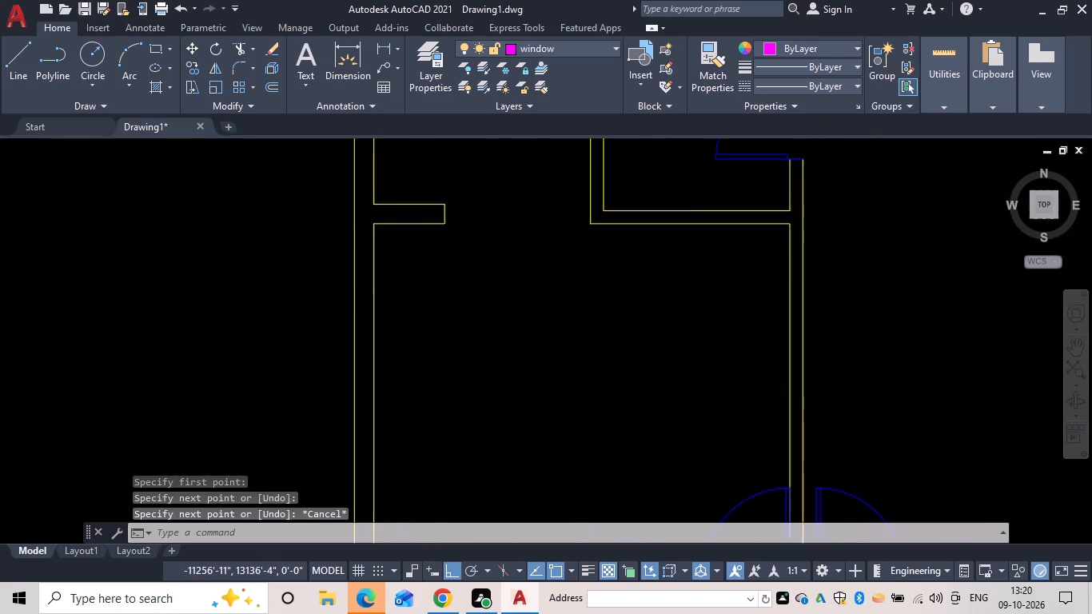
scroll(395, 237, "down", 4)
middle_click_drag(396, 264, 401, 280)
scroll(397, 271, "up", 4)
middle_click_drag(392, 226, 389, 306)
key("space")
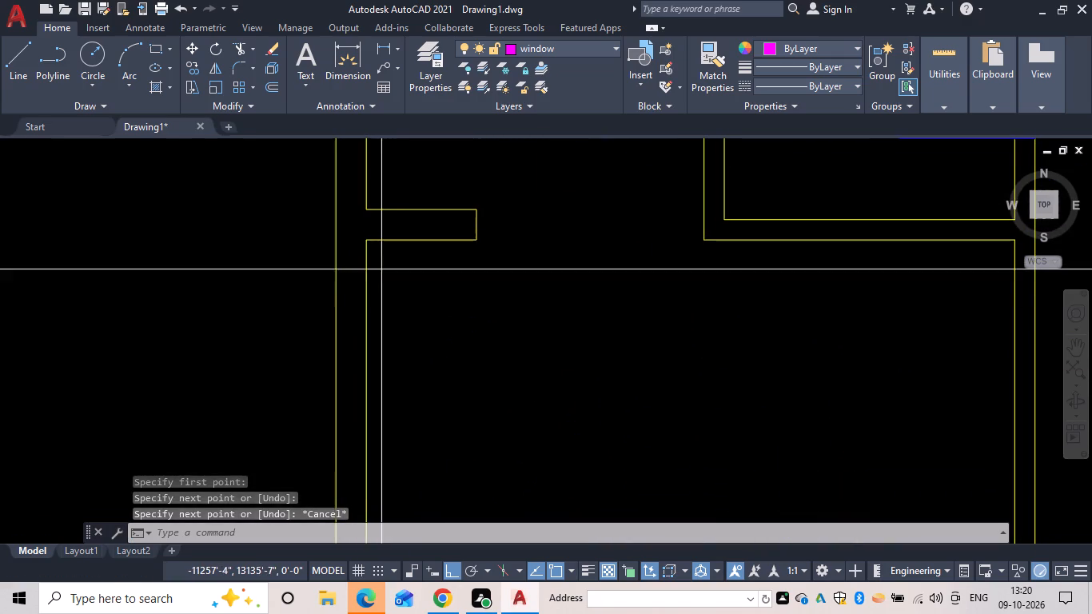
left_click(366, 237)
left_click(335, 242)
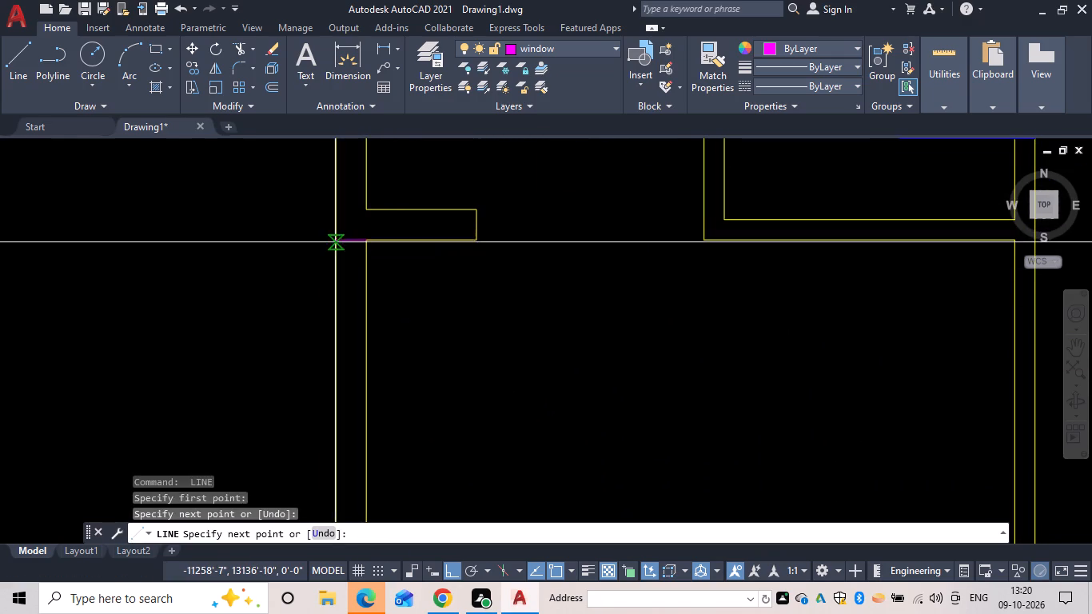
key("Escape")
Offset the upper room's two helper lines 2'8" inward along the west wall, the top one downward and the bottom one upward.
type("of 2';8\"")
key("space")
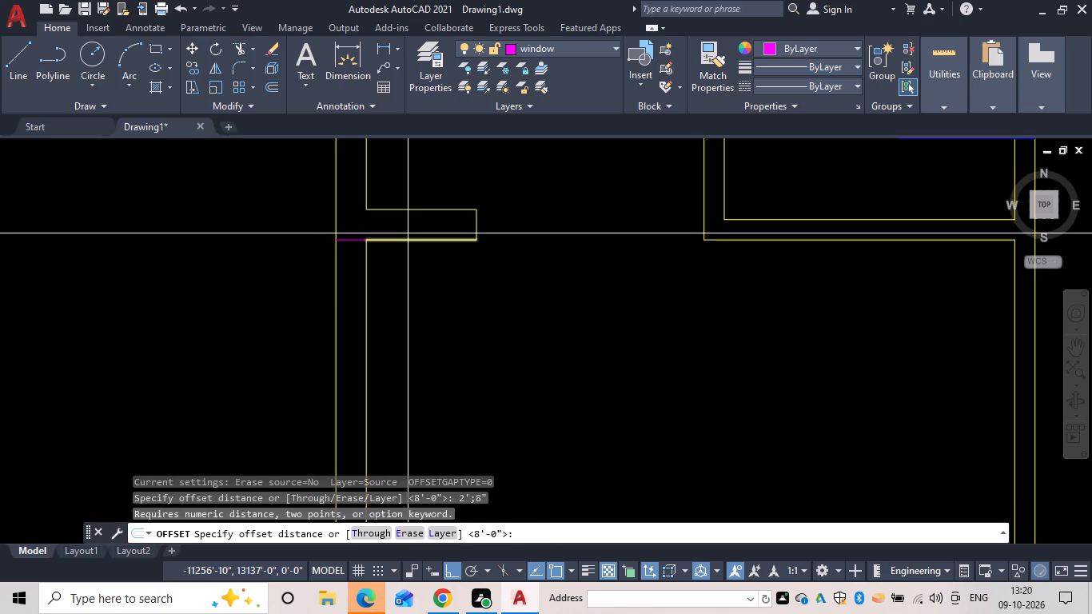
type("2'")
type("8\"")
key("space")
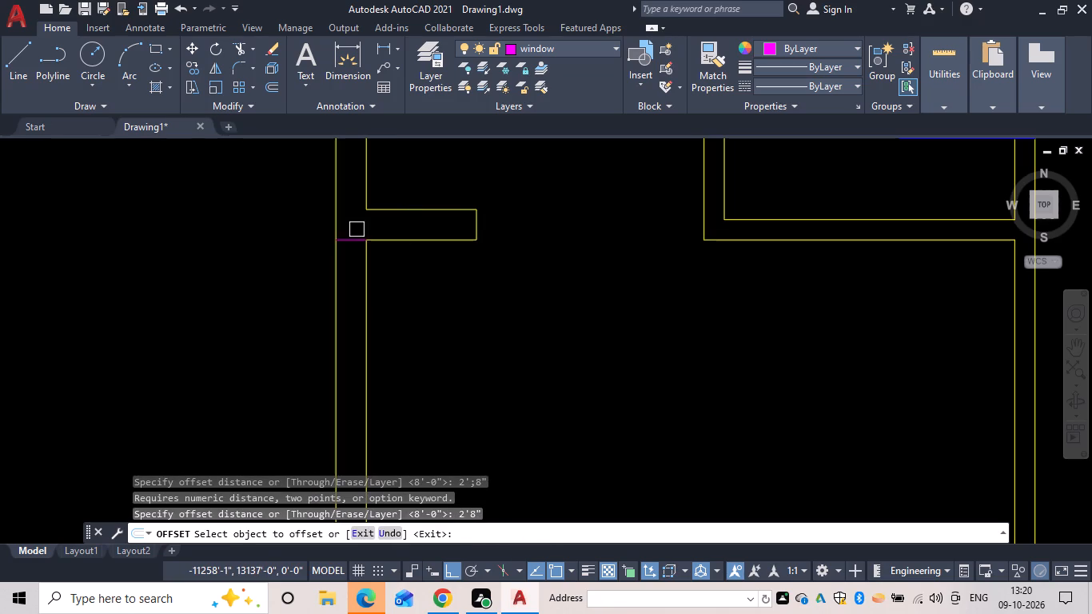
left_click(353, 237)
left_click(351, 288)
scroll(383, 303, "down", 1)
middle_click_drag(383, 303, 372, 95)
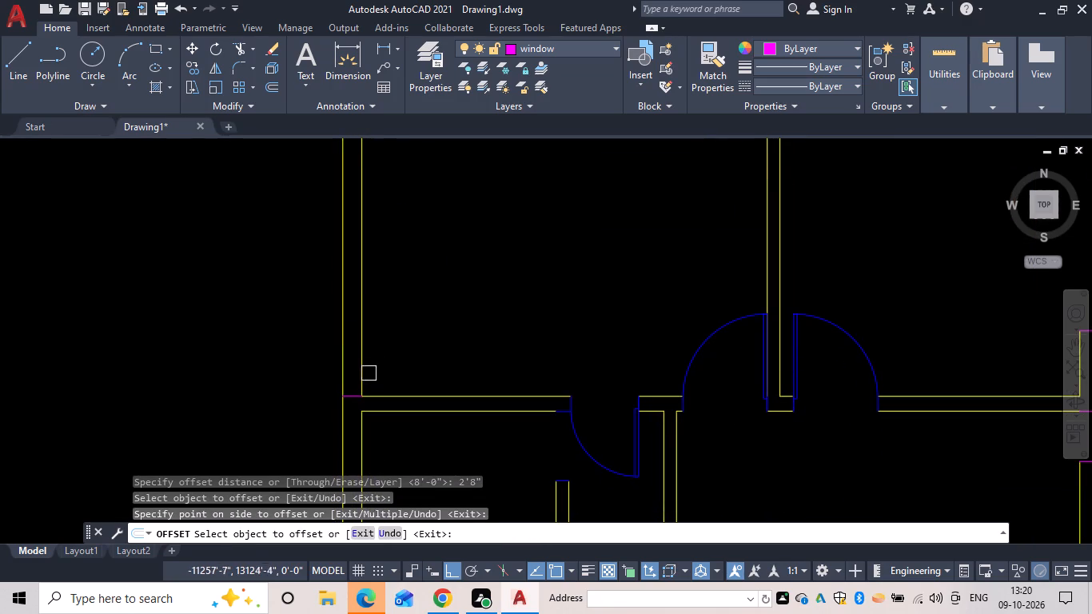
left_click_drag(351, 395, 355, 387)
left_click(411, 289)
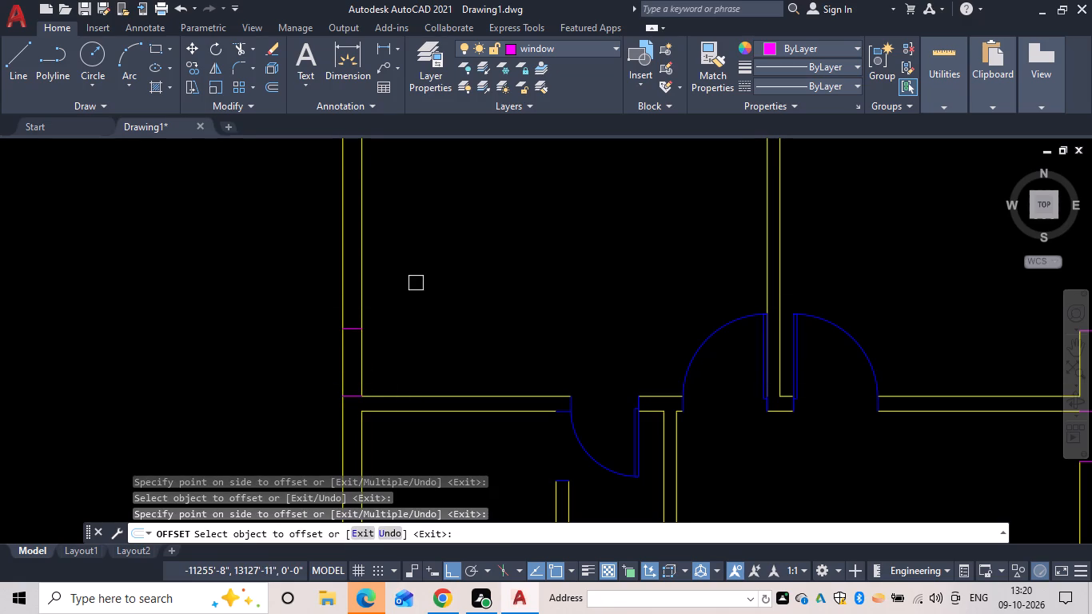
key("space")
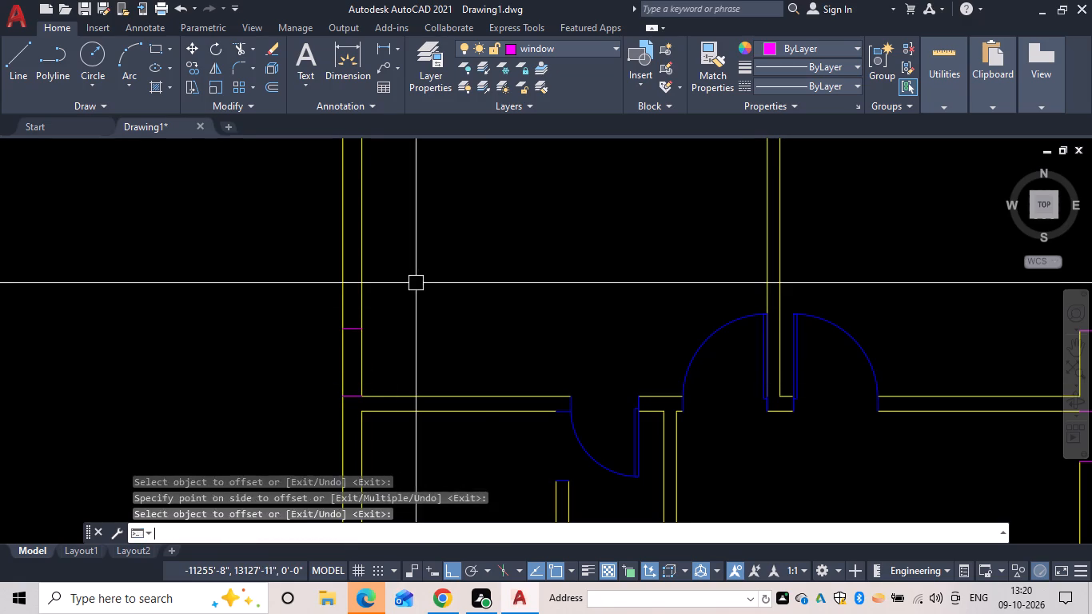
Offset both 2'8" marks 2' further inward along the west wall to mark the inner edges of the two windows.
key("space")
type("2'")
key("space")
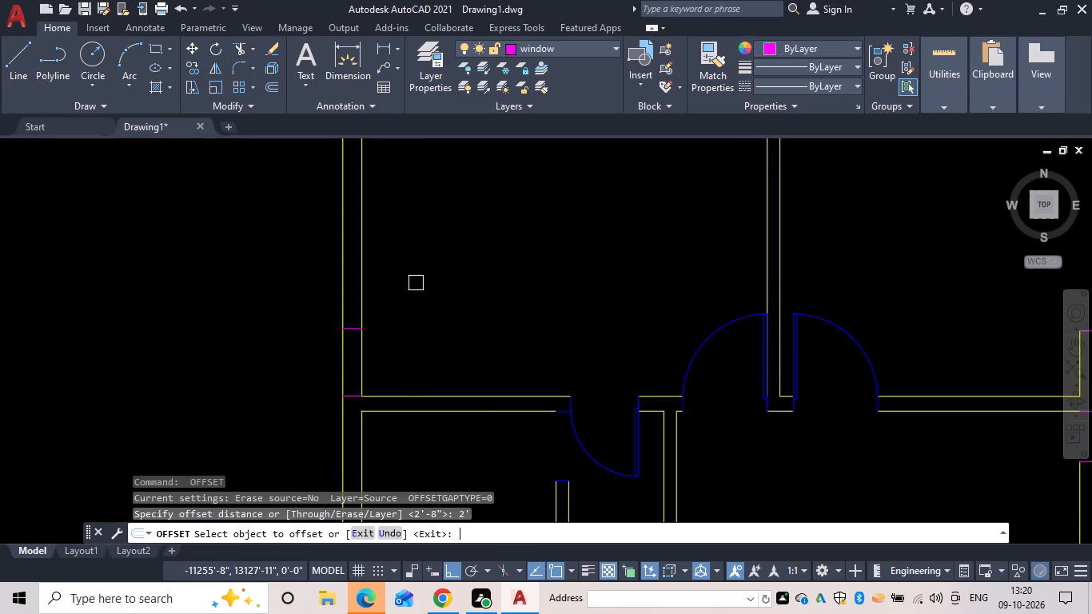
left_click_drag(357, 327, 365, 321)
left_click(384, 289)
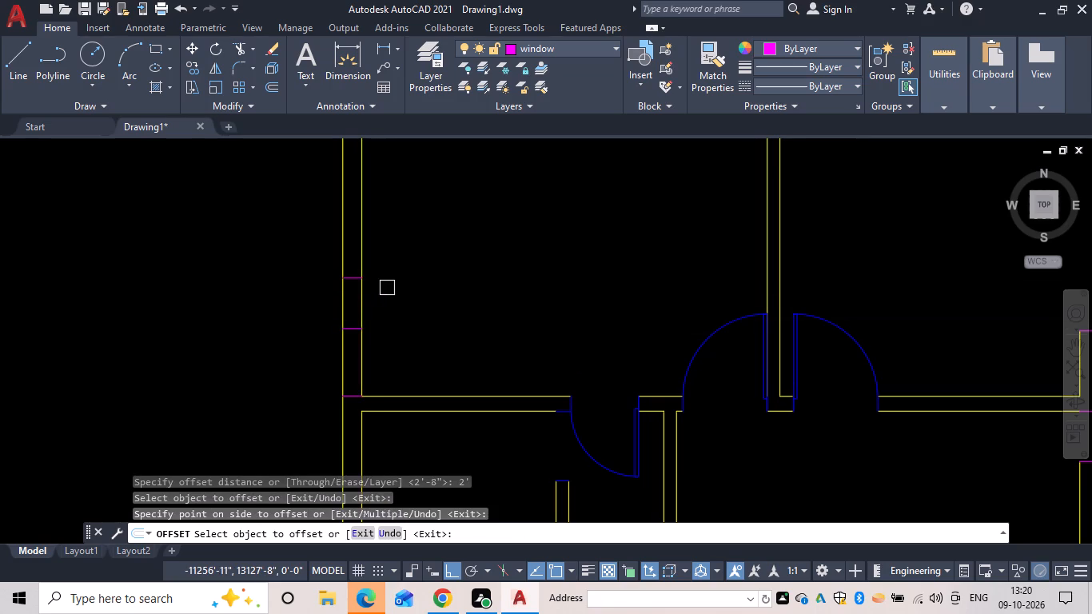
middle_click_drag(388, 288, 448, 584)
left_click_drag(416, 414, 414, 437)
left_click(416, 468)
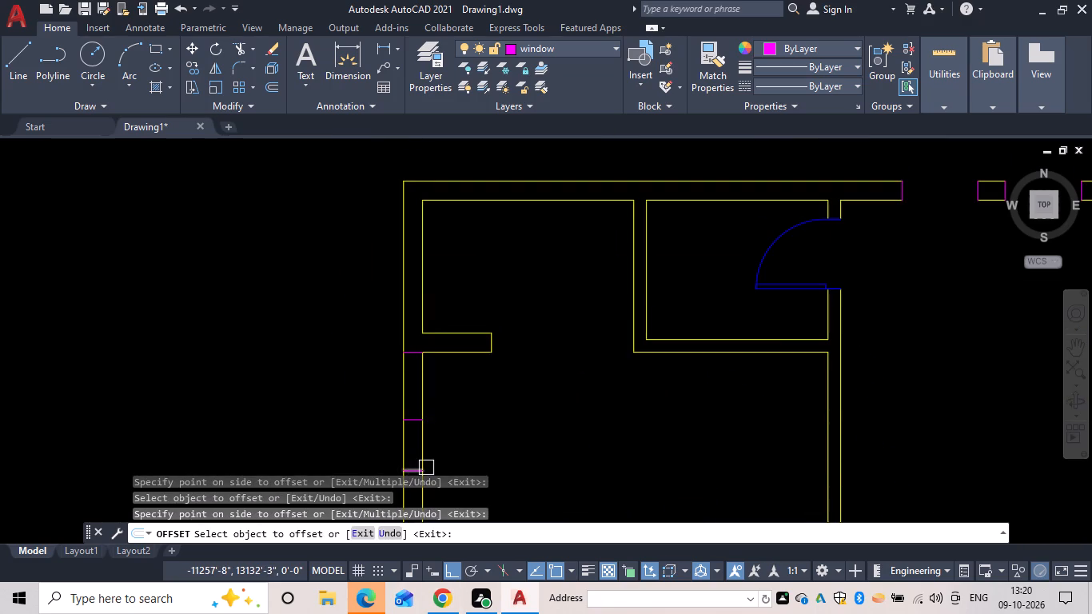
Trim the west wall between the upper pair of marks to open the 2' window and remove the helper line beside the stub wall.
key("Escape")
key("t")
key("r")
key("space")
left_click_drag(528, 391, 293, 457)
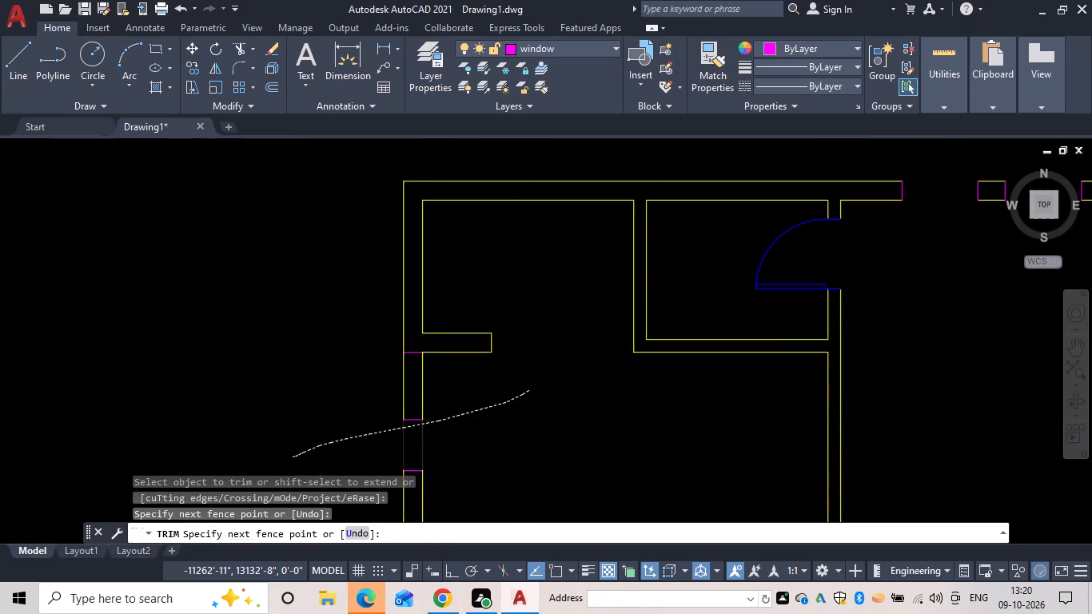
left_click(411, 349)
scroll(448, 417, "down", 1)
middle_click_drag(448, 418, 448, 418)
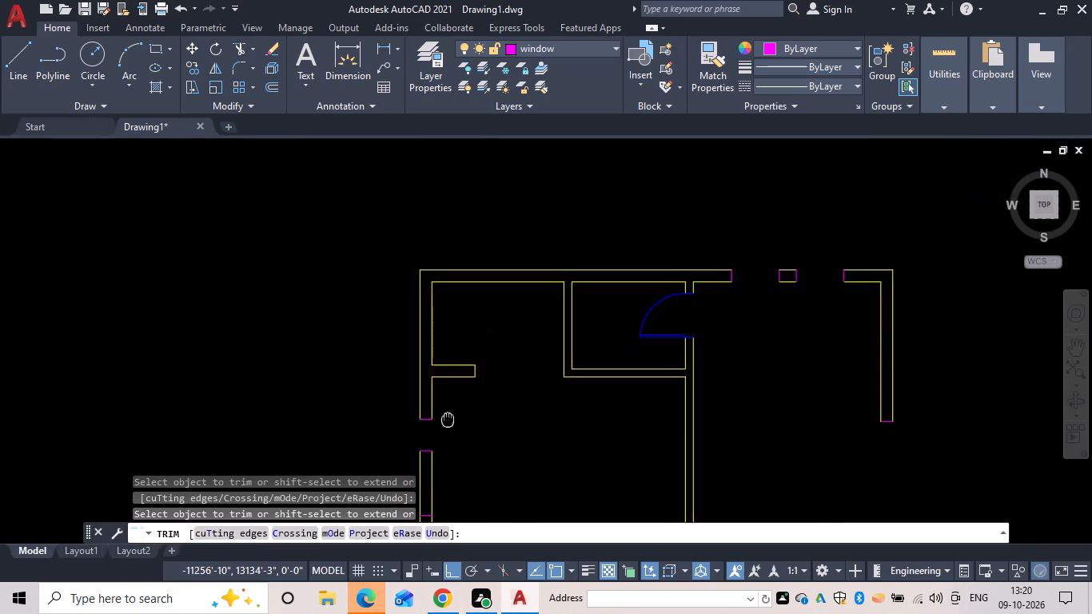
Trim the west wall between the lower pair of marks to open the second window and remove the helper line at the room's bottom wall.
middle_click_drag(448, 418, 407, 239)
middle_click_drag(396, 361, 395, 305)
left_click_drag(500, 288, 414, 285)
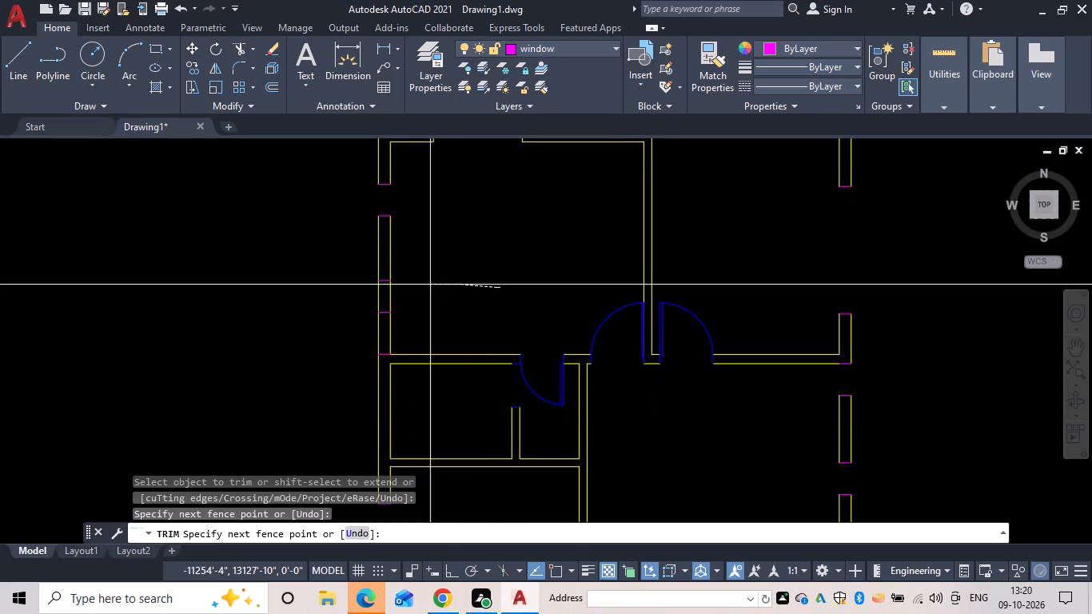
left_click_drag(414, 285, 257, 285)
left_click(388, 355)
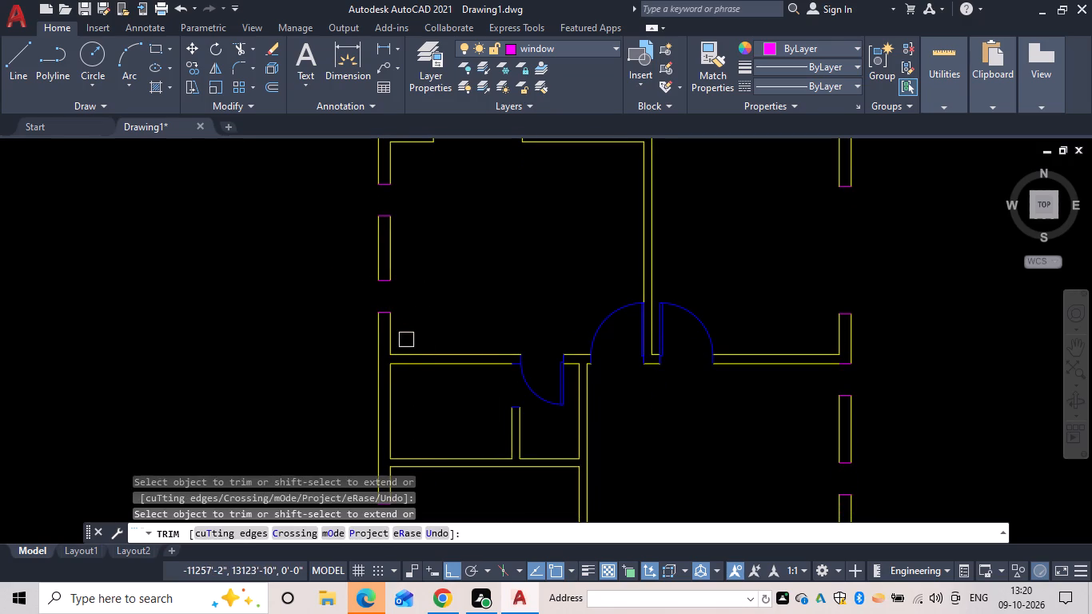
key("Escape")
Draw window lines along the outer wall face across both openings in the north wall.
scroll(426, 313, "down", 1)
middle_click_drag(426, 316, 424, 332)
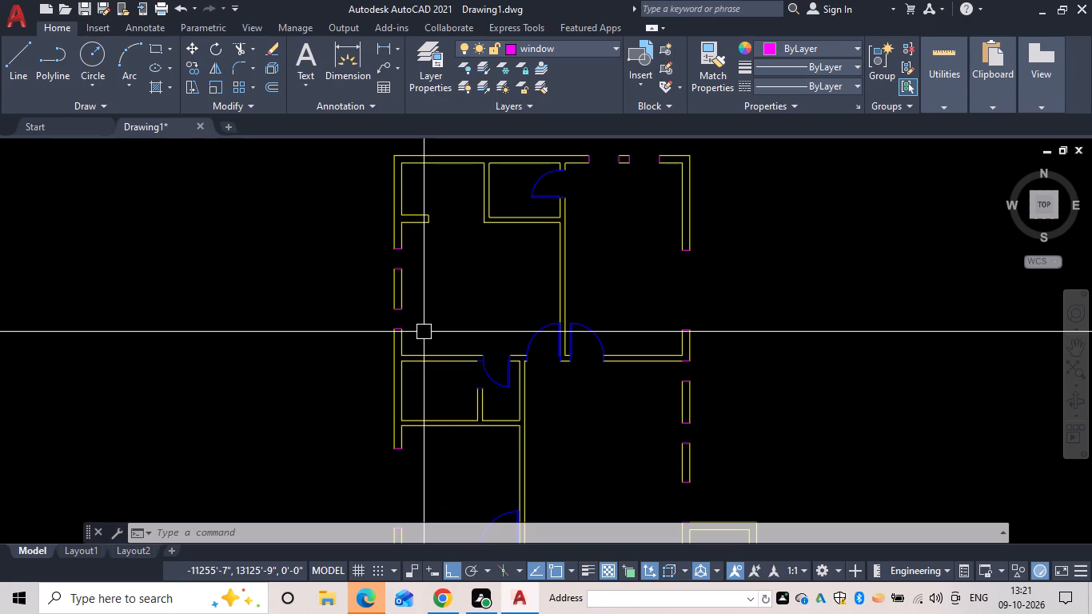
key("Escape")
type("l")
key("space")
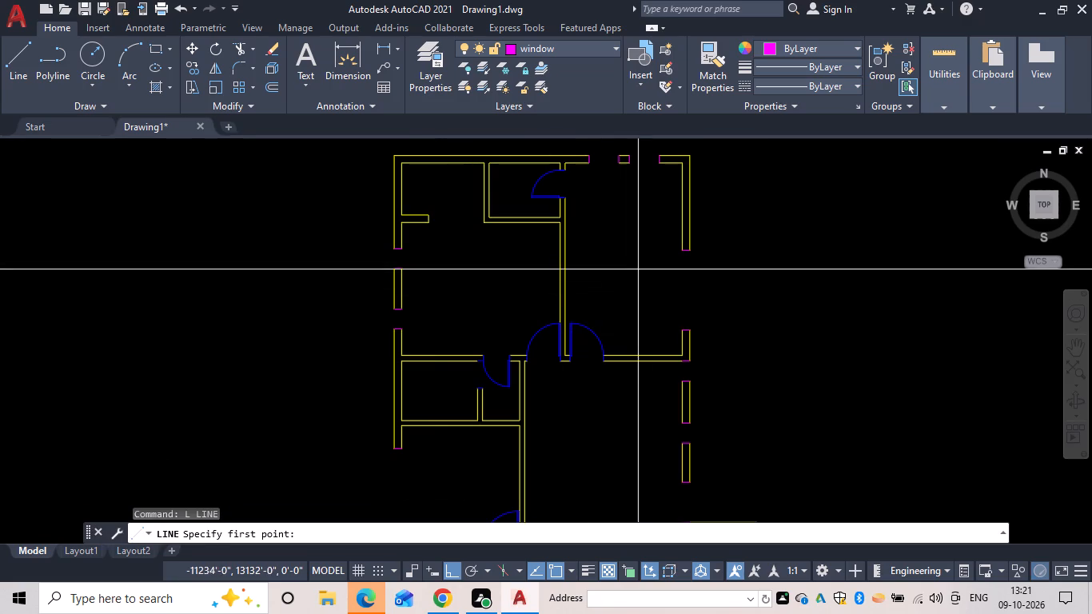
middle_click_drag(628, 267, 444, 330)
scroll(429, 225, "up", 3)
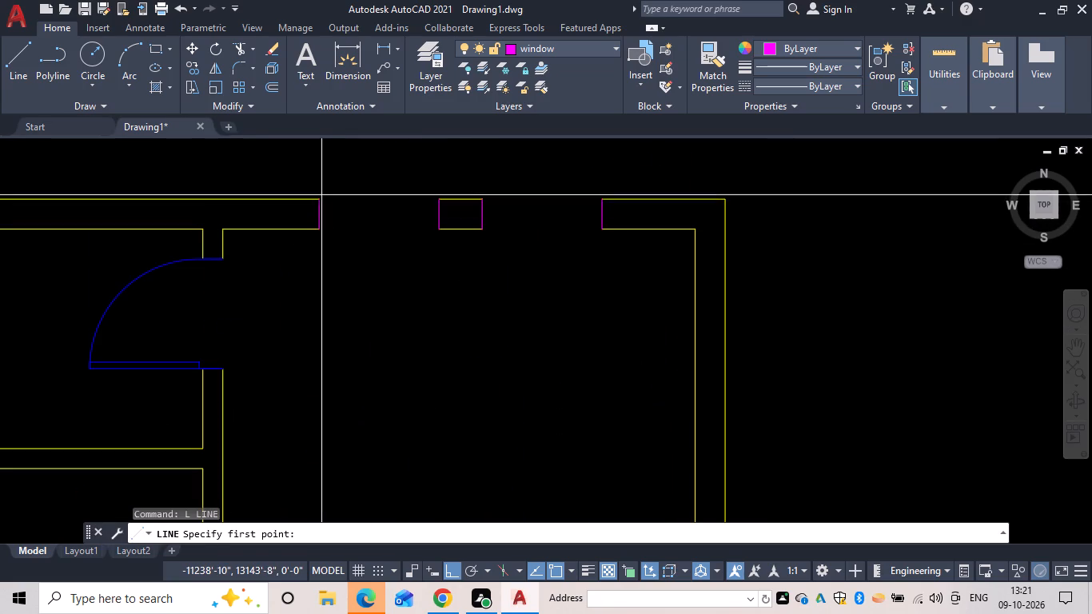
left_click(319, 198)
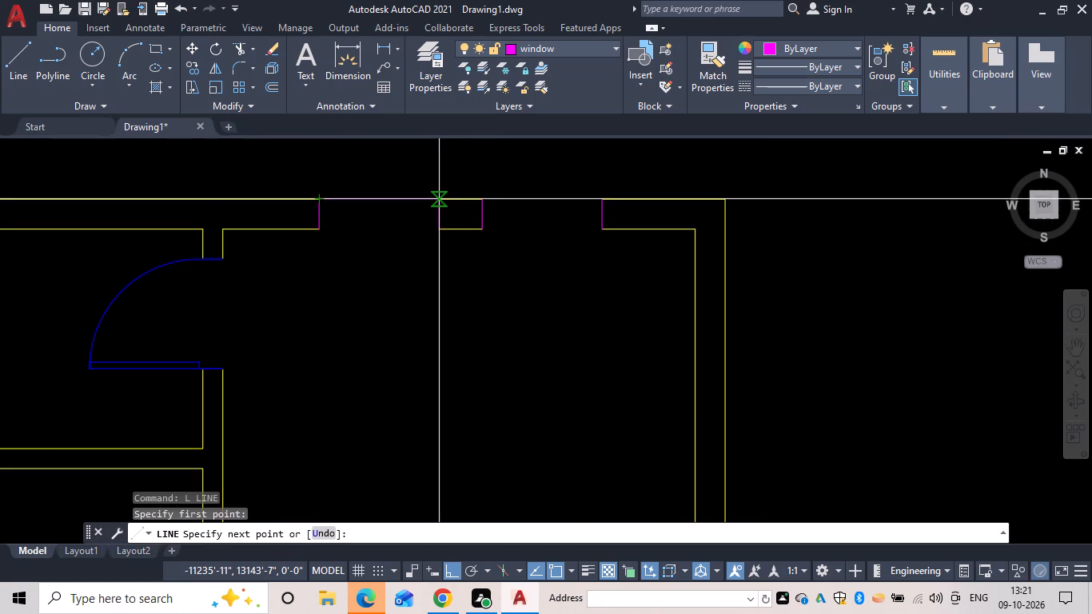
scroll(437, 204, "up", 3)
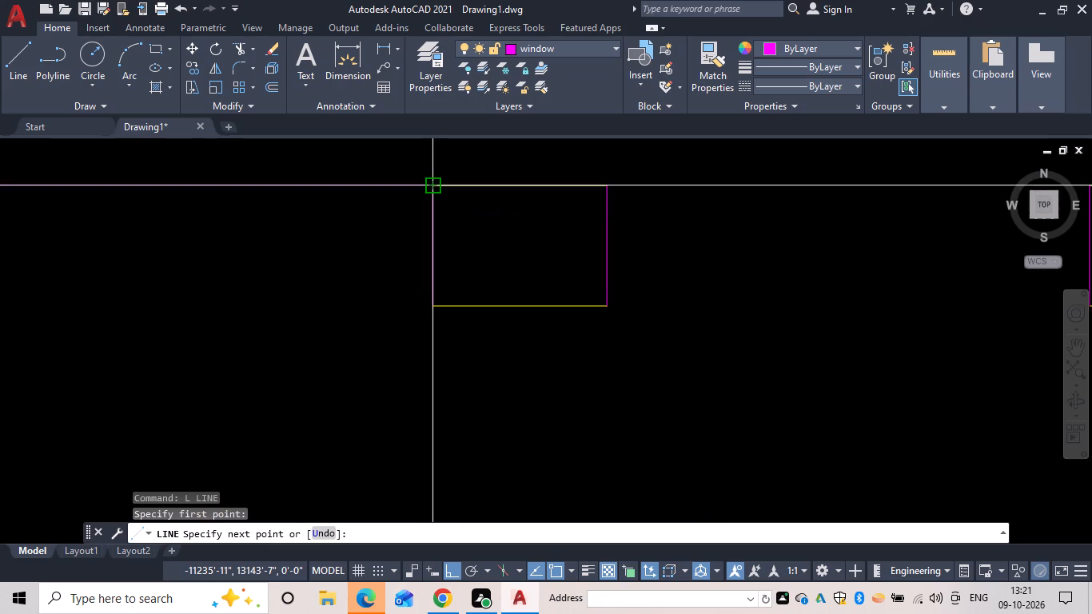
left_click(433, 185)
key("space")
middle_click_drag(462, 185, 222, 245)
key("space")
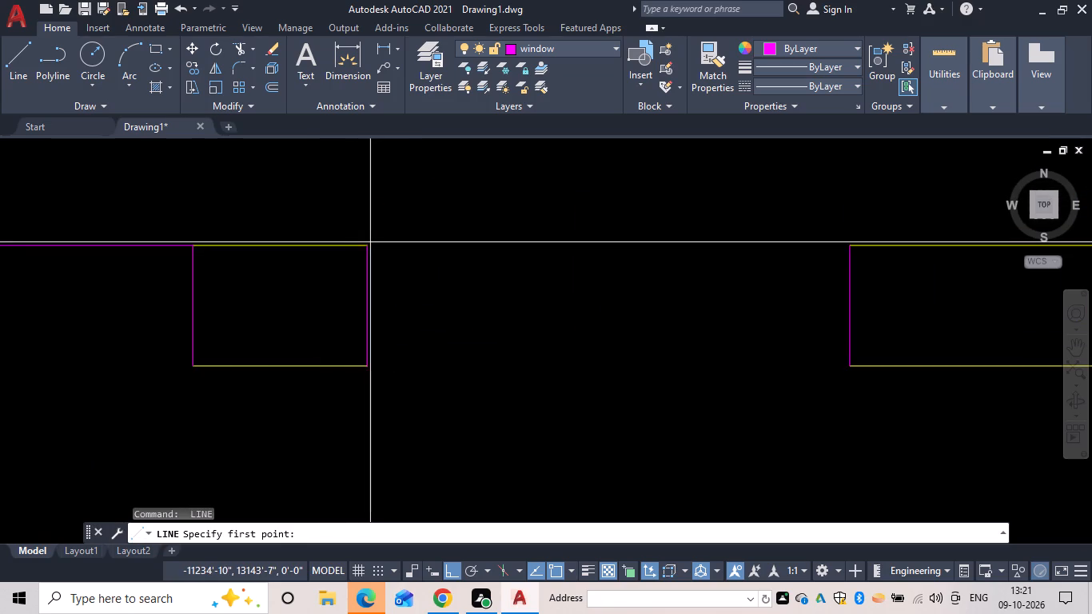
left_click_drag(366, 245, 378, 249)
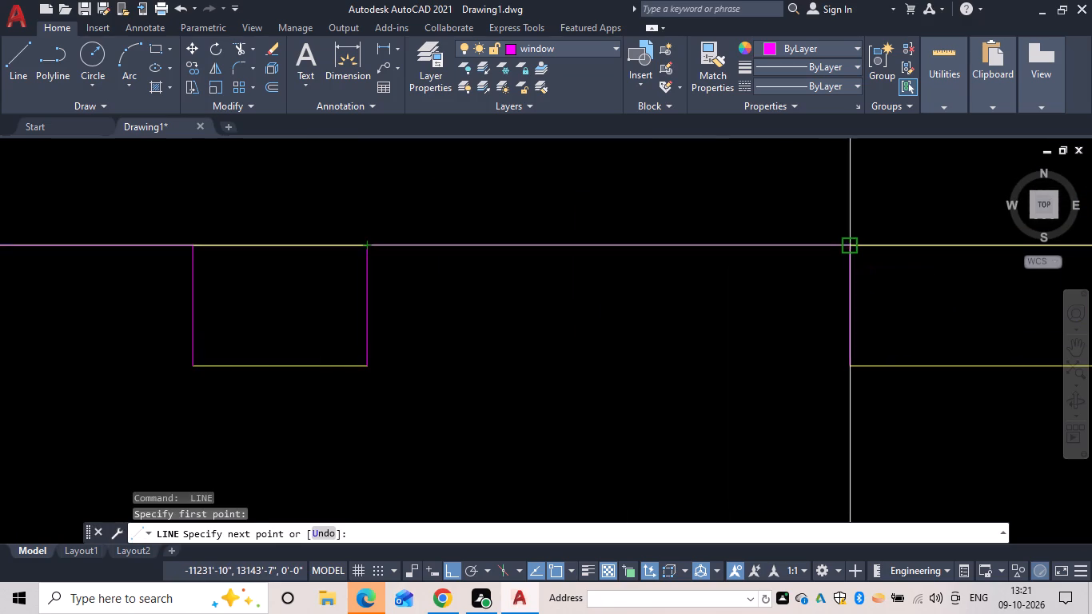
left_click(851, 245)
key("space")
Draw a window line along the outer face across the wide opening in the upper east room's east wall.
scroll(689, 279, "down", 4)
middle_click_drag(685, 281, 590, 165)
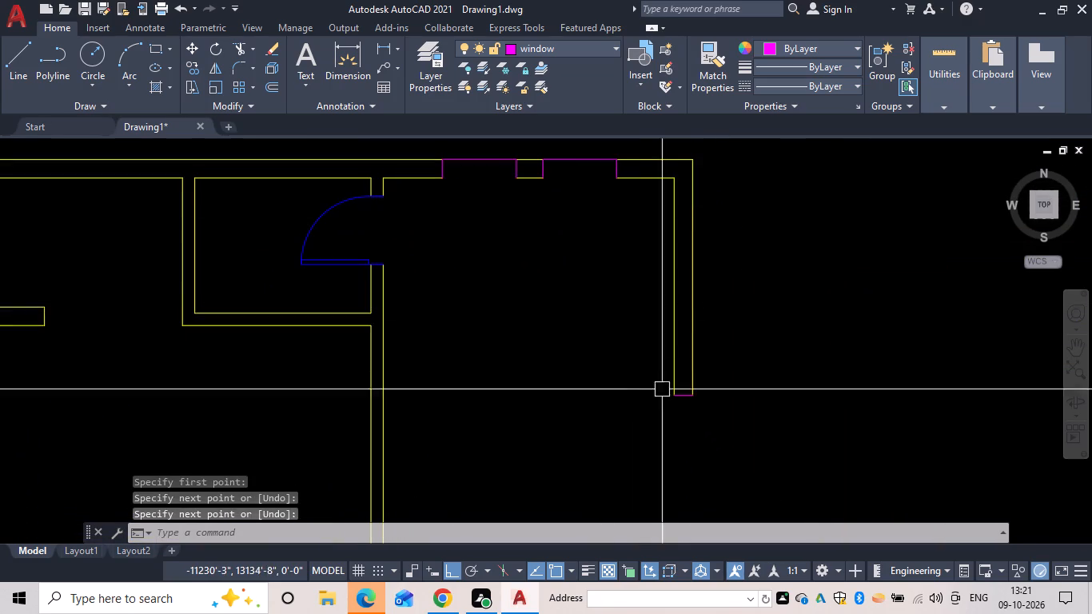
middle_click_drag(668, 401, 618, 311)
scroll(648, 325, "up", 2)
key("space")
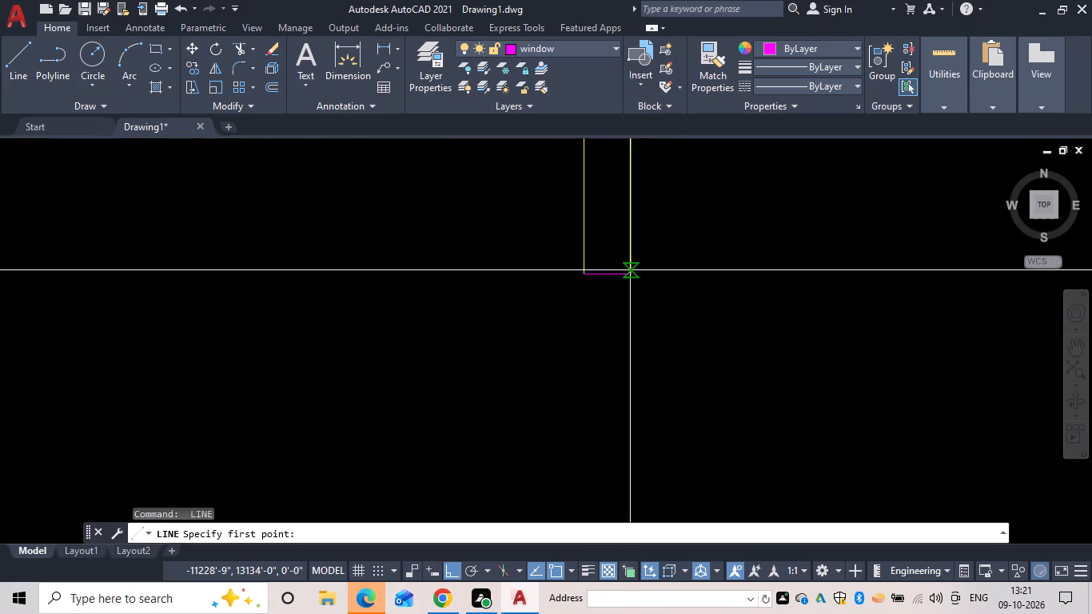
left_click(630, 273)
middle_click_drag(635, 392, 591, 199)
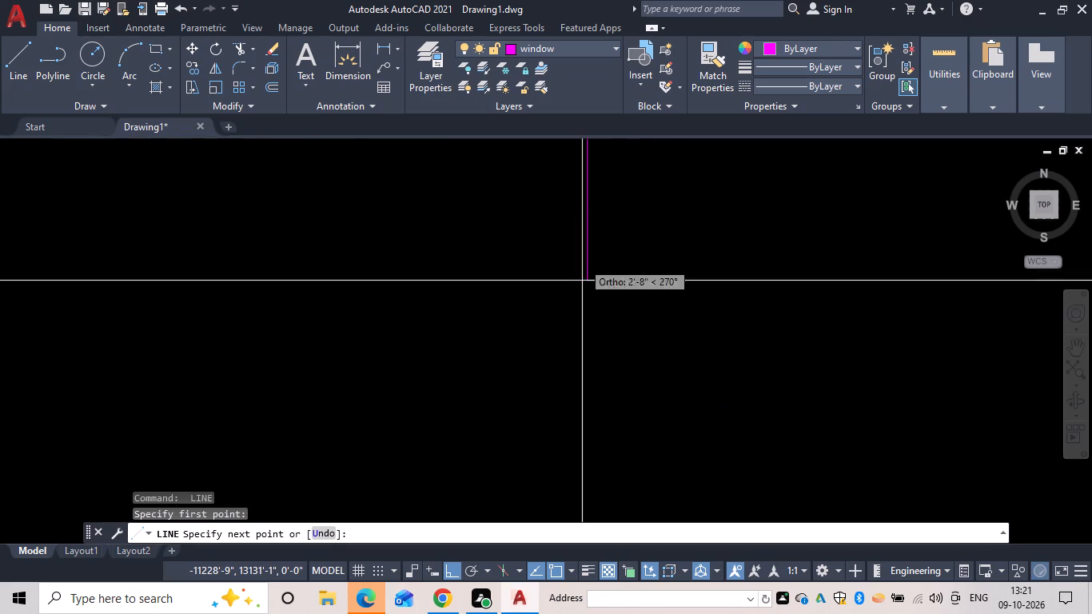
scroll(591, 342, "down", 2)
middle_click_drag(591, 345, 565, 242)
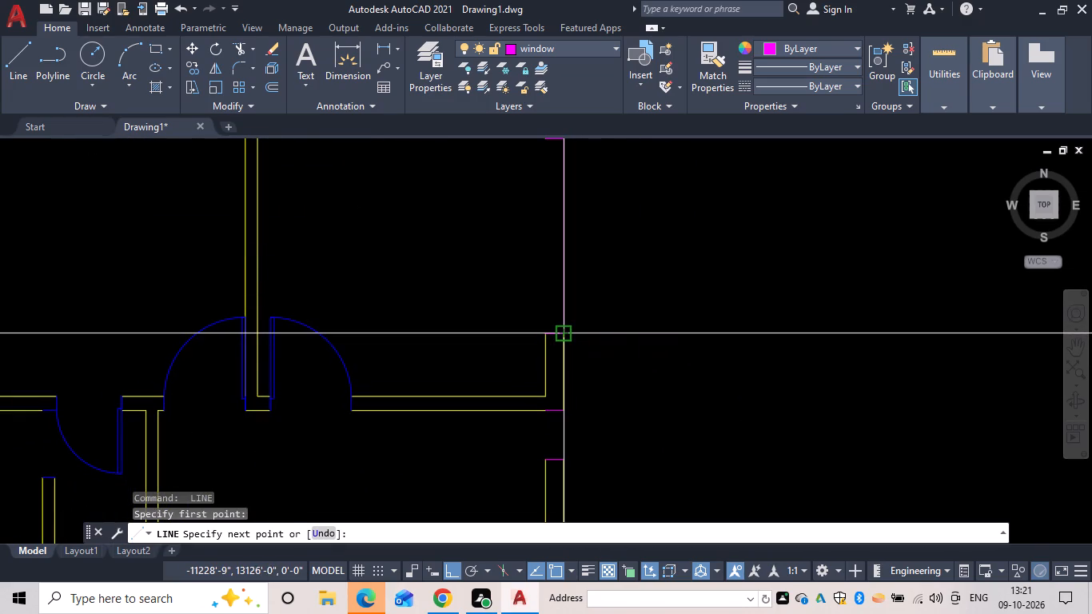
left_click(564, 332)
key("space")
Draw an outer-face line across the small east wall opening directly below the upper east room.
scroll(591, 377, "down", 1)
middle_click_drag(589, 378, 557, 263)
scroll(543, 297, "up", 3)
key("space")
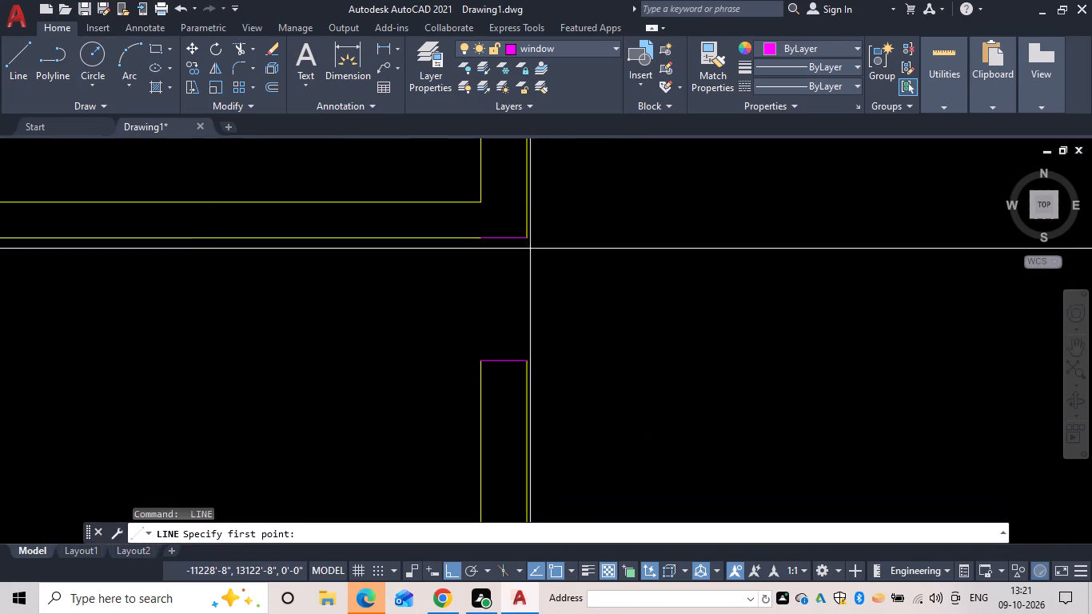
left_click_drag(526, 237, 519, 269)
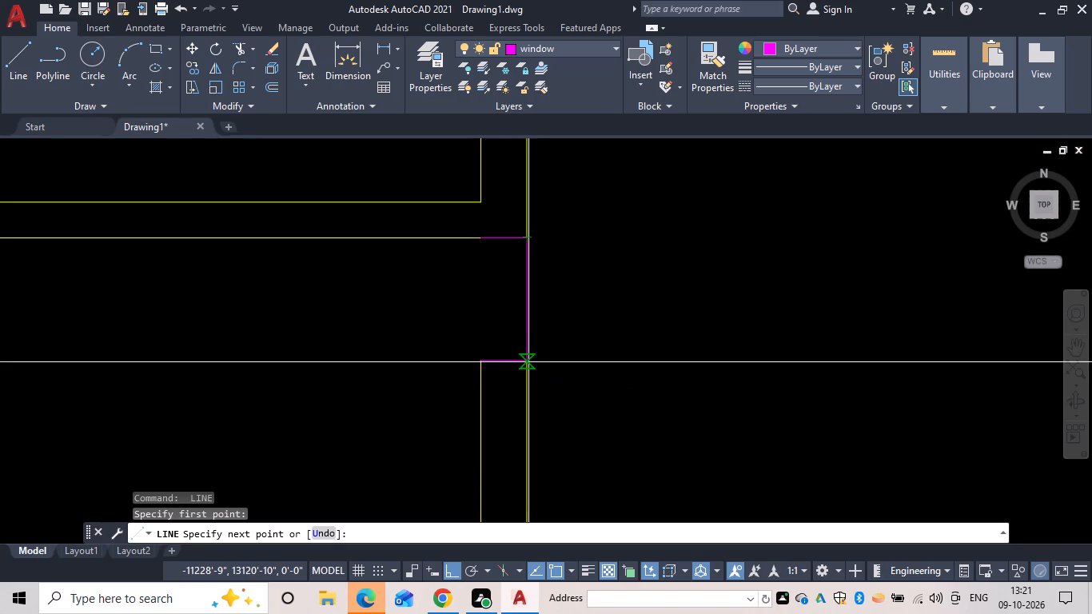
left_click(527, 358)
key("space")
Draw an outer-face line across the second small opening down the east wall, between the two short wall pieces.
scroll(532, 366, "down", 2)
middle_click_drag(529, 369, 492, 215)
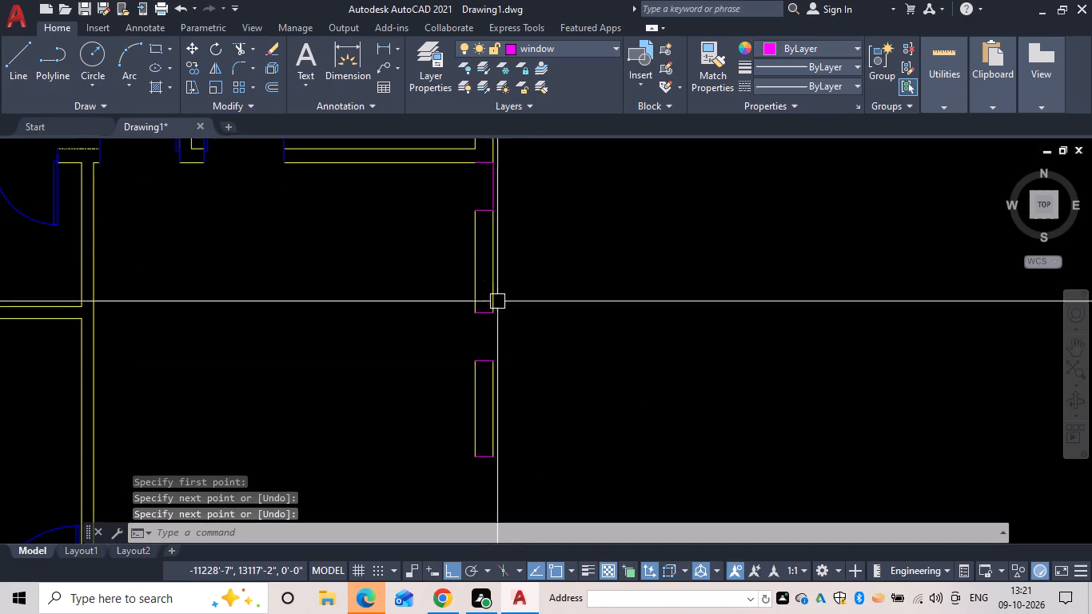
scroll(510, 317, "up", 2)
middle_click_drag(499, 325, 483, 249)
key("space")
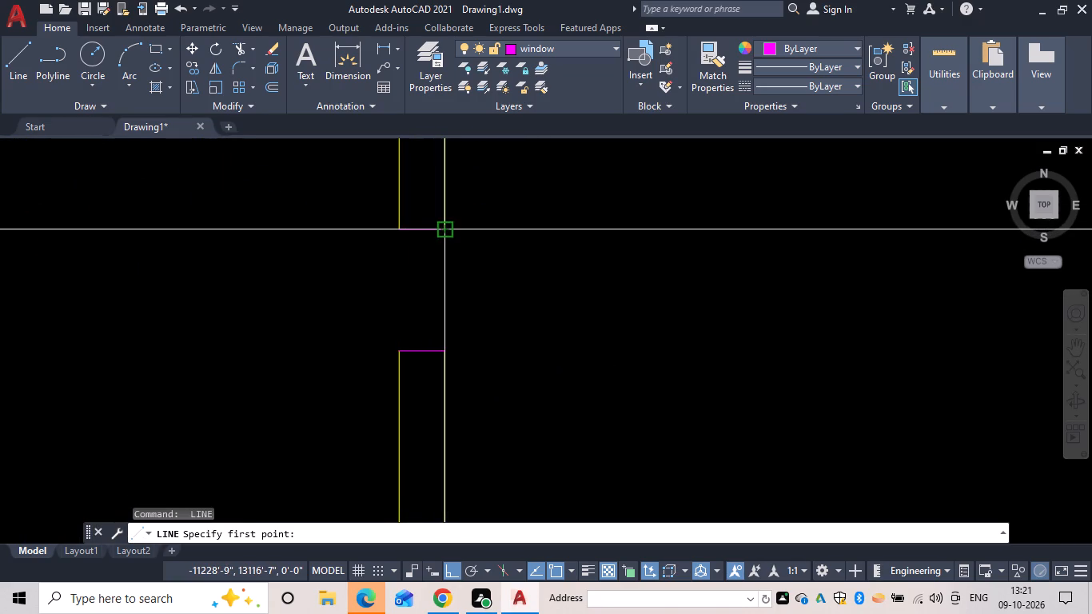
left_click(444, 229)
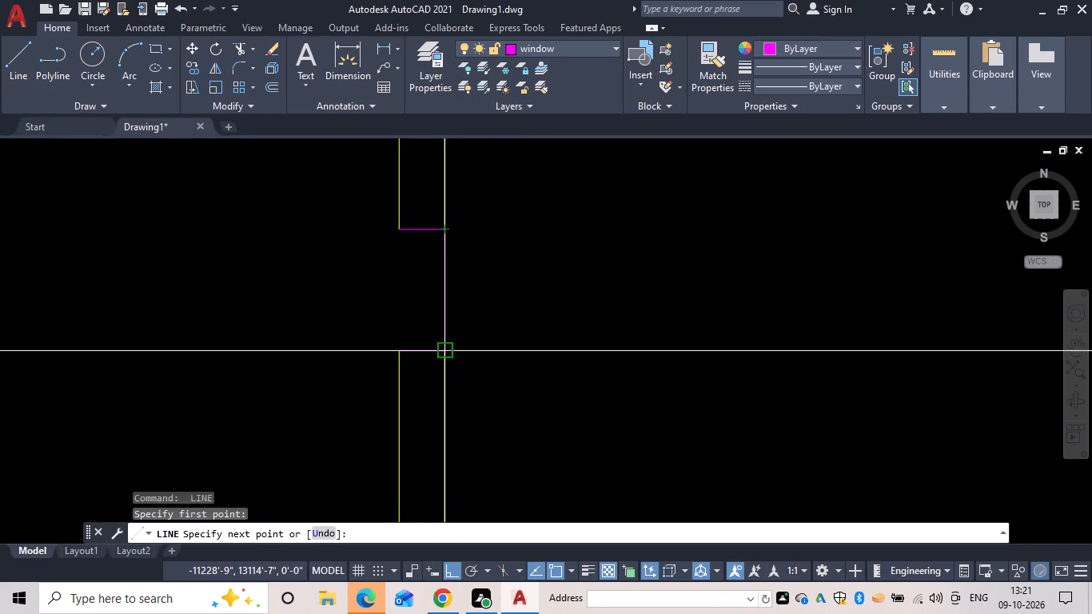
left_click(446, 350)
key("space")
Draw an outer-face line across the east wall opening just above the projecting room's upper wall.
scroll(481, 369, "down", 1)
middle_click_drag(481, 369, 507, 195)
key("space")
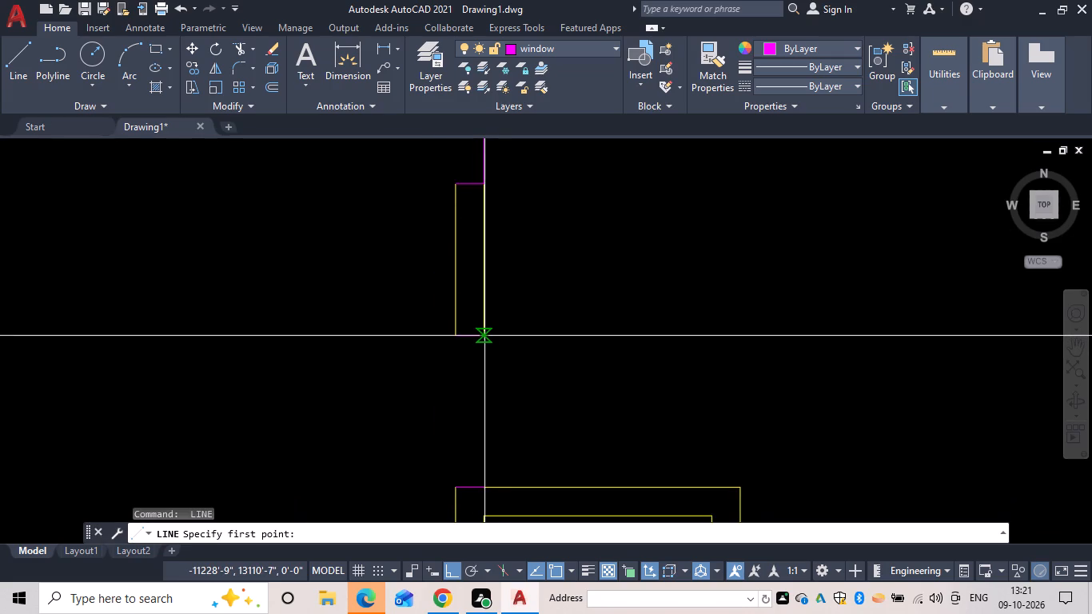
left_click(484, 335)
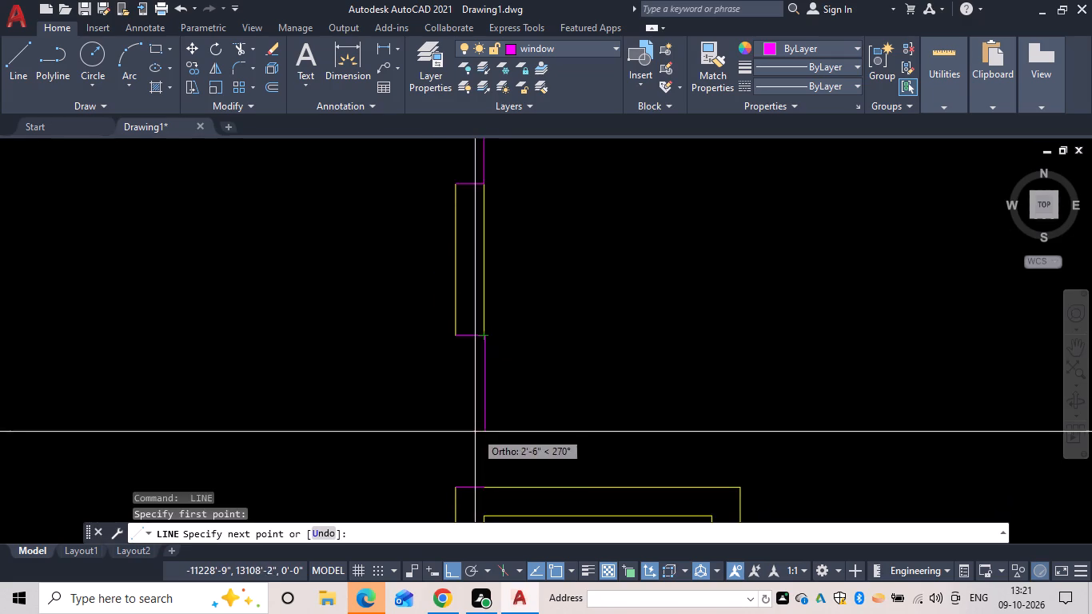
left_click(481, 487)
key("space")
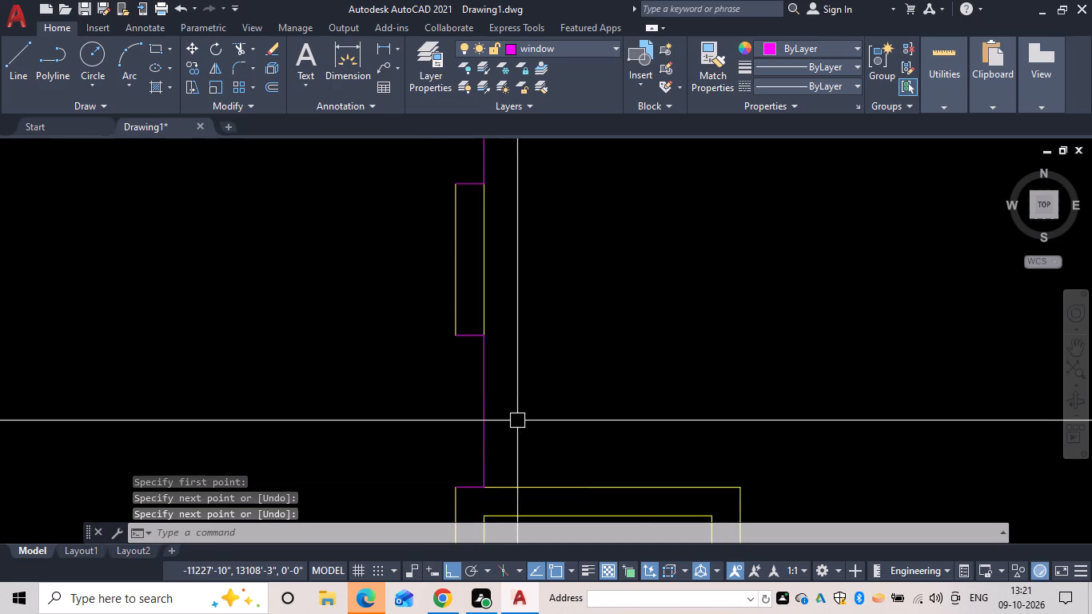
Draw an outer-face line across the wide opening in the projecting room's east wall.
scroll(517, 421, "down", 1)
middle_click_drag(517, 421, 492, 230)
scroll(512, 389, "down", 2)
scroll(566, 281, "up", 2)
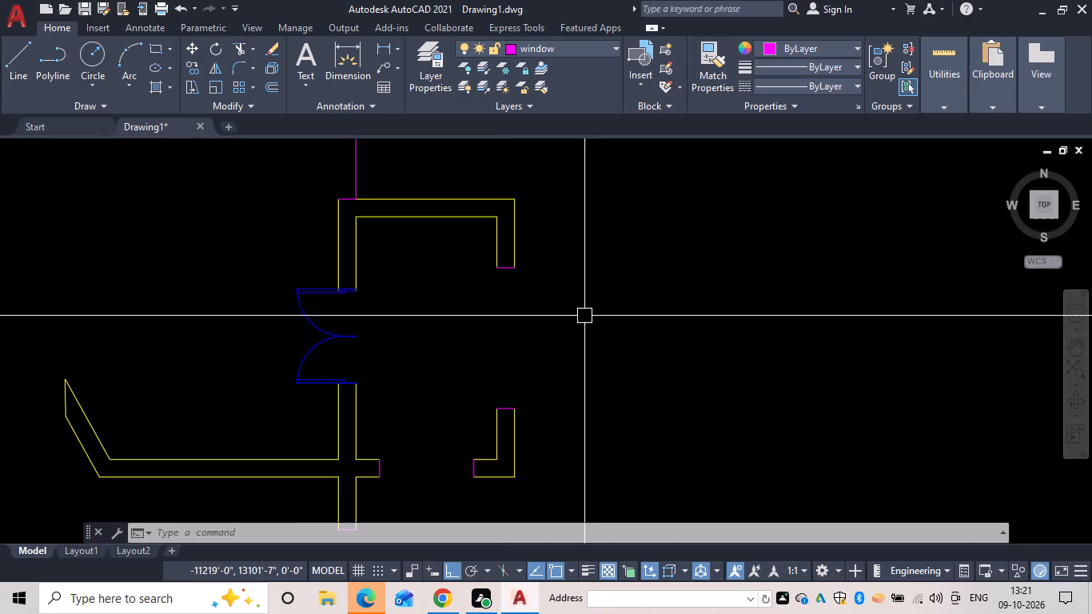
type("l")
key("space")
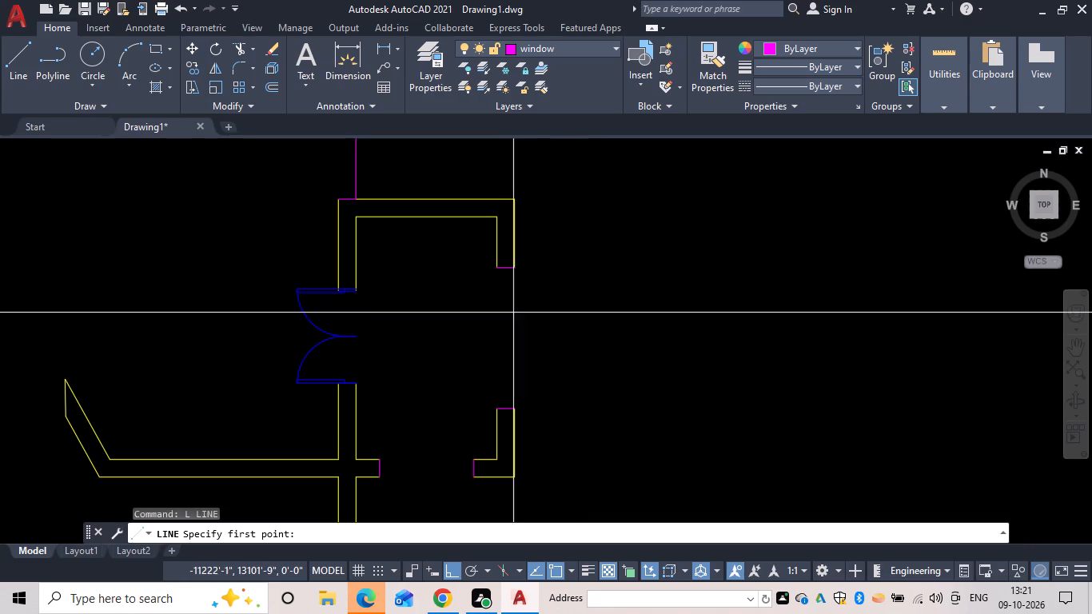
scroll(510, 278, "up", 3)
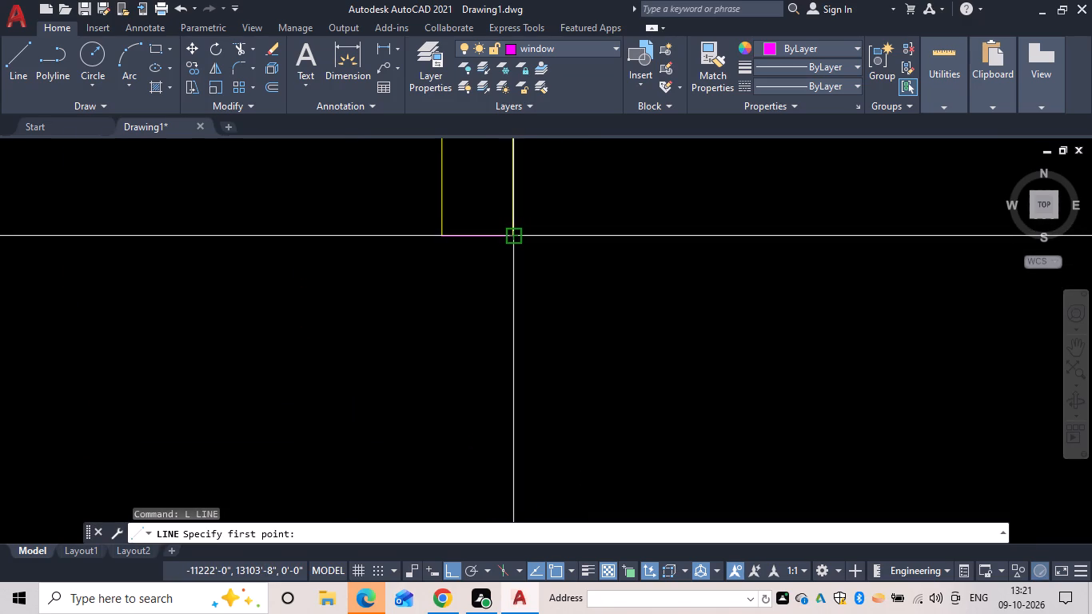
left_click(512, 236)
scroll(518, 327, "down", 2)
middle_click_drag(518, 327, 469, 161)
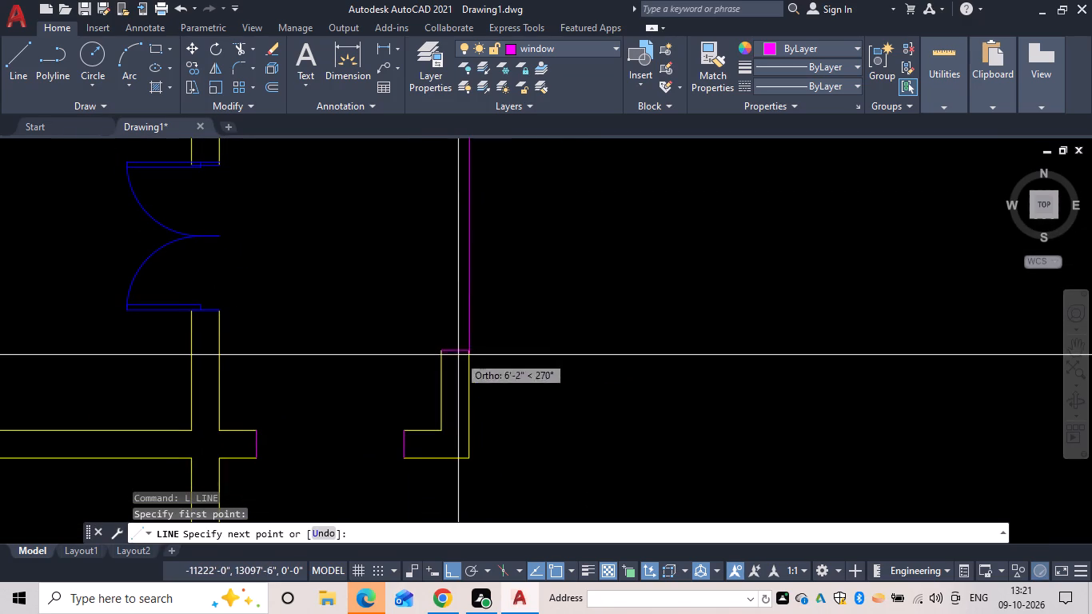
left_click(468, 348)
key("space")
Draw an outer-face line across the opening in the projecting room's south wall.
scroll(468, 375, "down", 3)
middle_click_drag(468, 376, 497, 277)
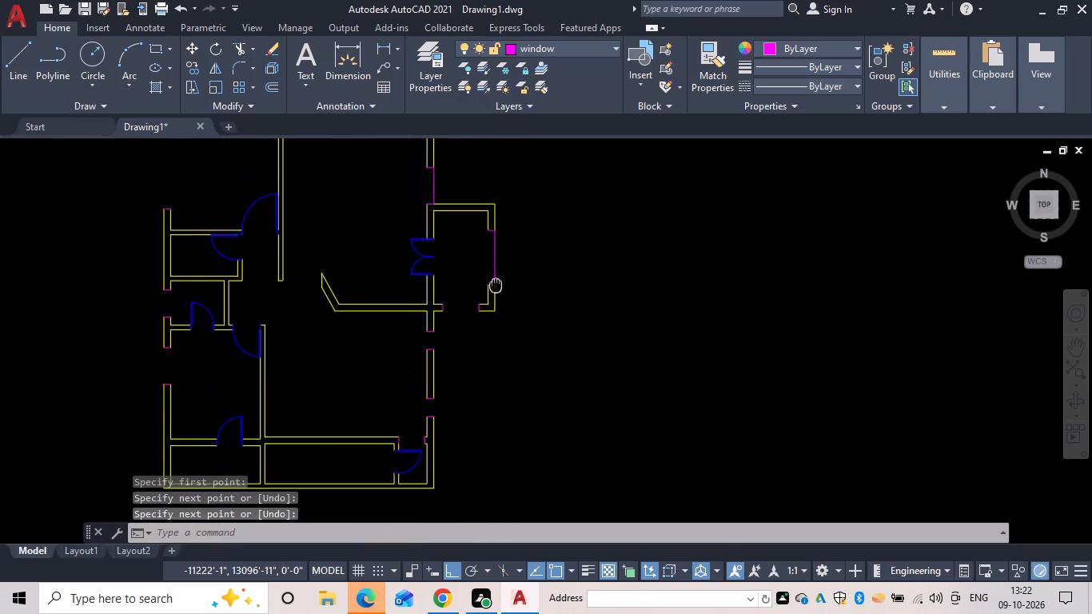
middle_click_drag(497, 277, 497, 273)
scroll(473, 294, "up", 3)
key("space")
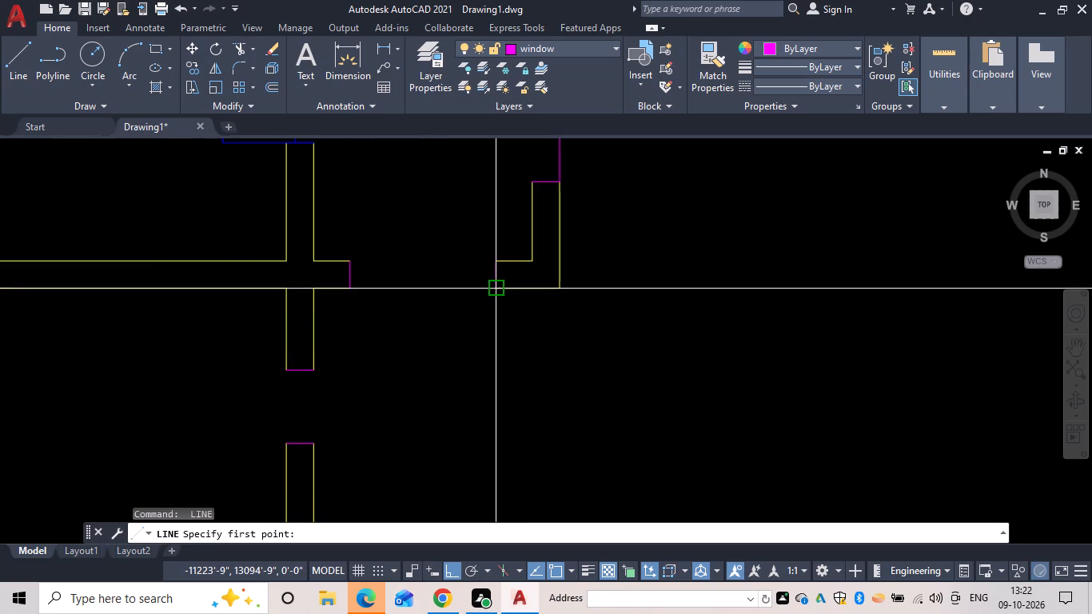
left_click(495, 288)
left_click(349, 289)
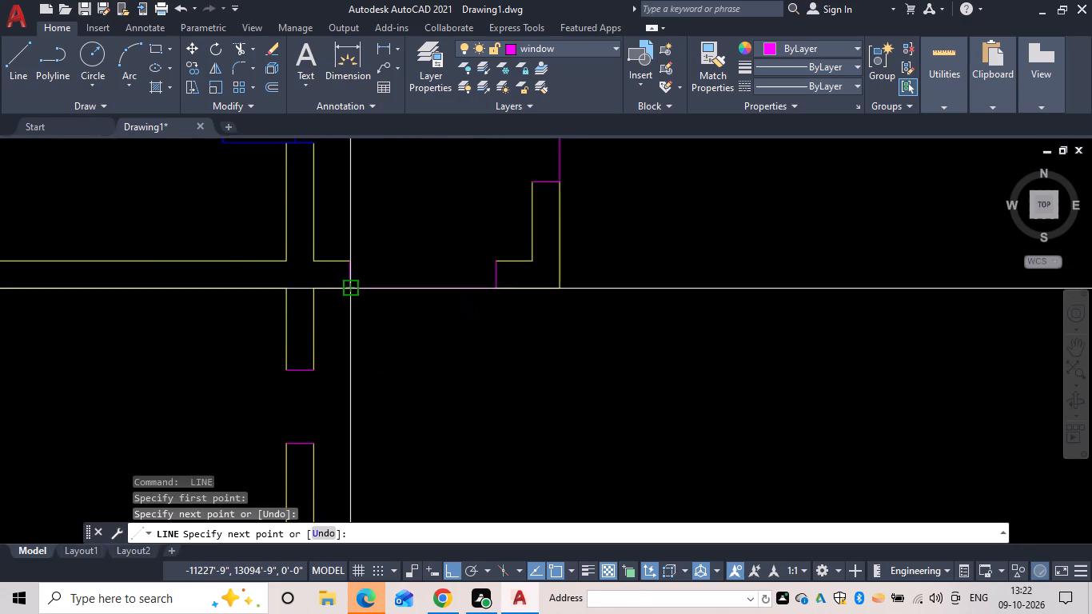
key("space")
Draw an outer-face line across the east wall opening just below the projecting room.
middle_click_drag(326, 345, 390, 241)
key("space")
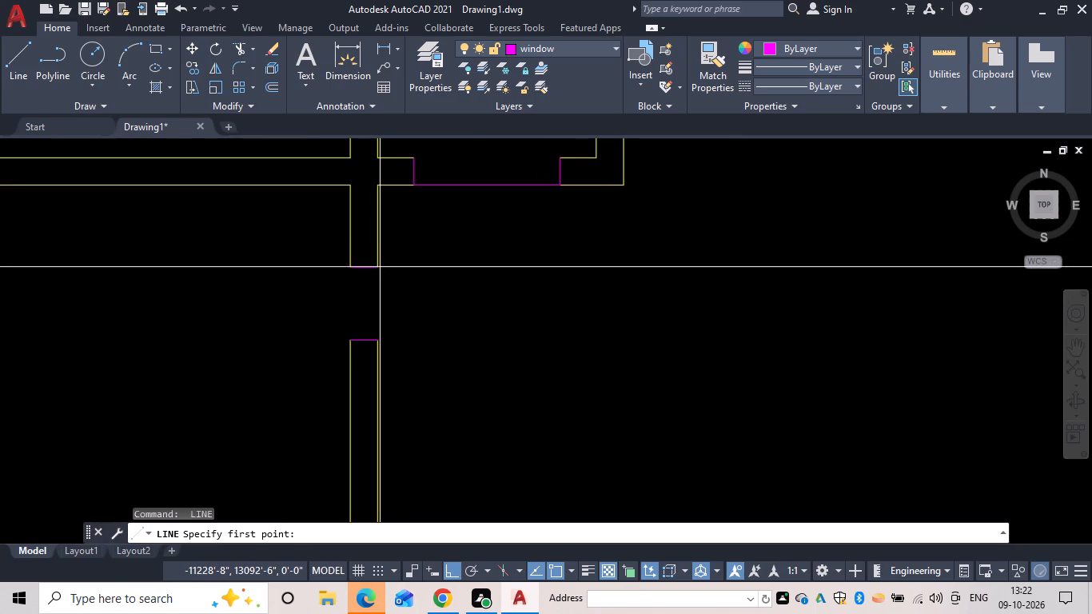
left_click(377, 265)
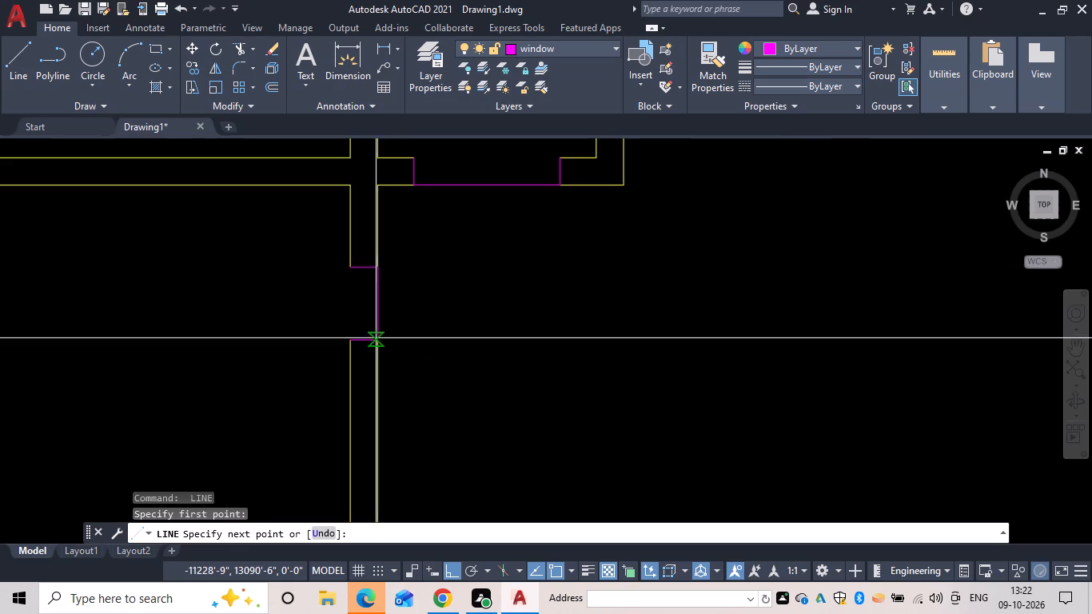
left_click(377, 339)
key("space")
Draw an outer-face line across the lowest east wall opening, just above the southeast corner room with the door.
scroll(391, 275, "up", 3)
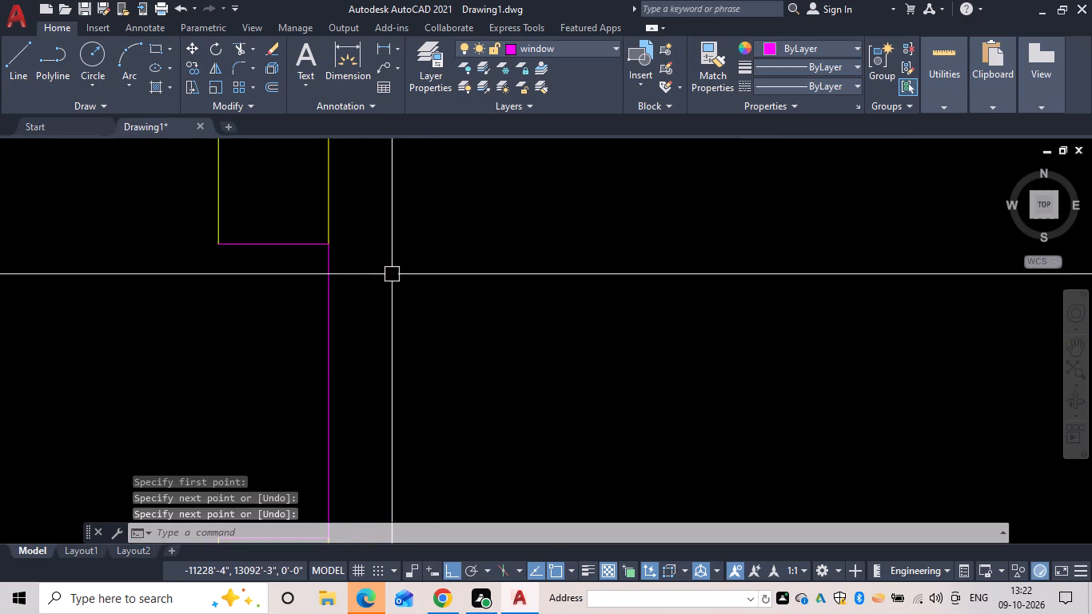
scroll(381, 313, "down", 4)
middle_click_drag(333, 379, 674, 210)
scroll(633, 297, "down", 2)
middle_click_drag(632, 309, 600, 172)
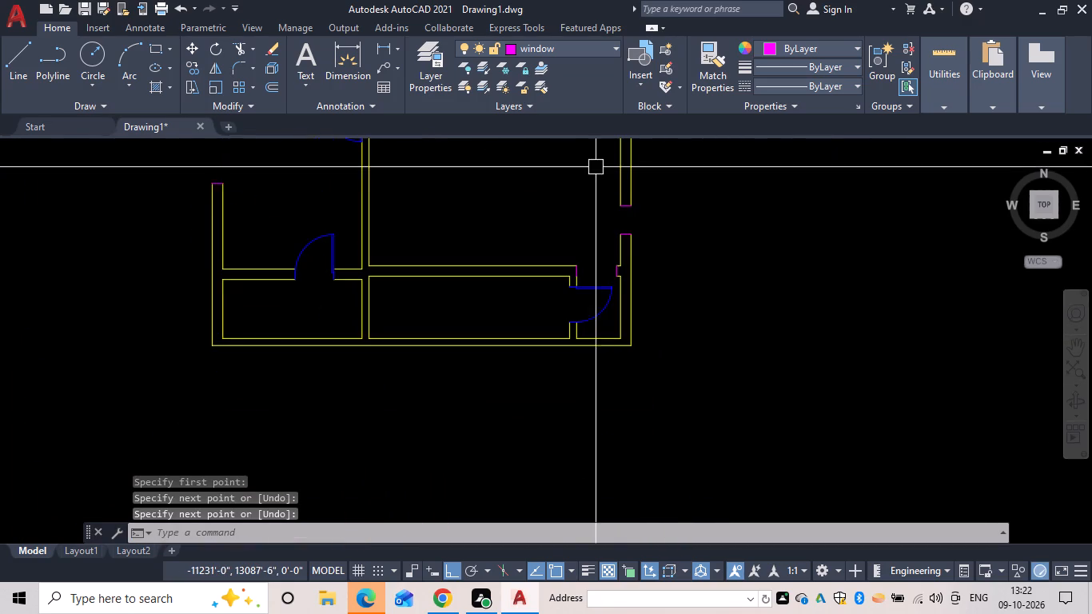
scroll(617, 197, "up", 4)
middle_click_drag(652, 221, 564, 195)
scroll(620, 215, "down", 2)
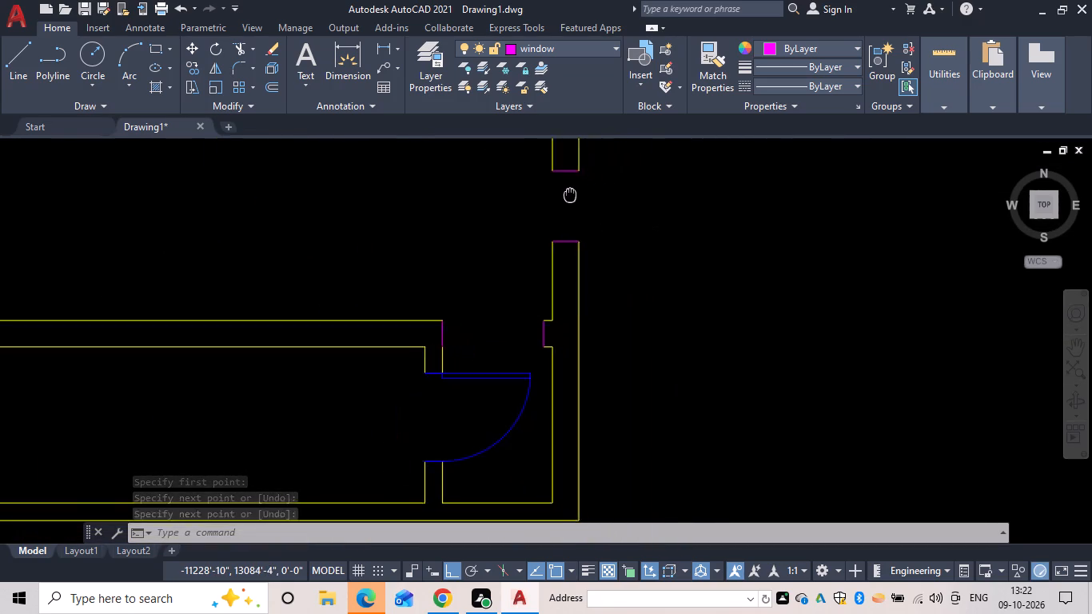
middle_click_drag(564, 195, 481, 229)
key("space")
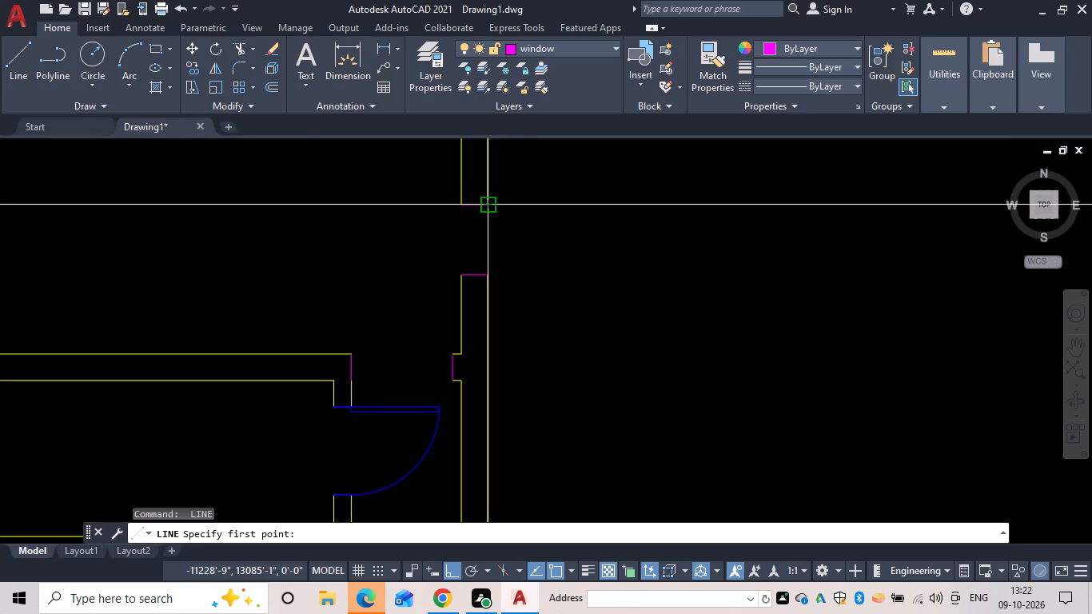
left_click_drag(487, 203, 484, 241)
left_click(486, 275)
key("space")
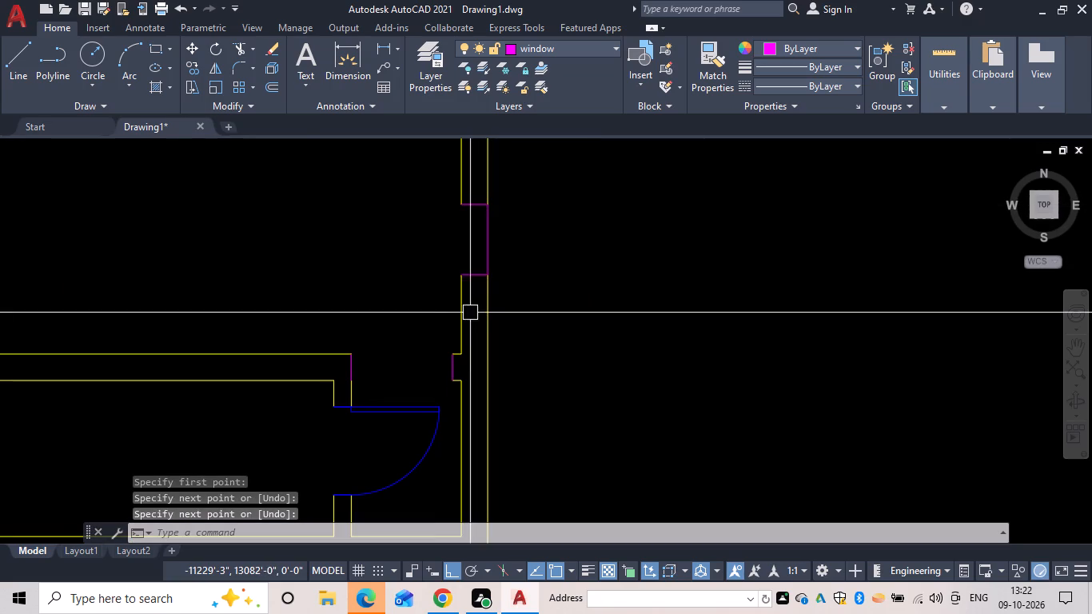
Draw a north-face line across the opening in the southeast corner room's north wall.
key("space")
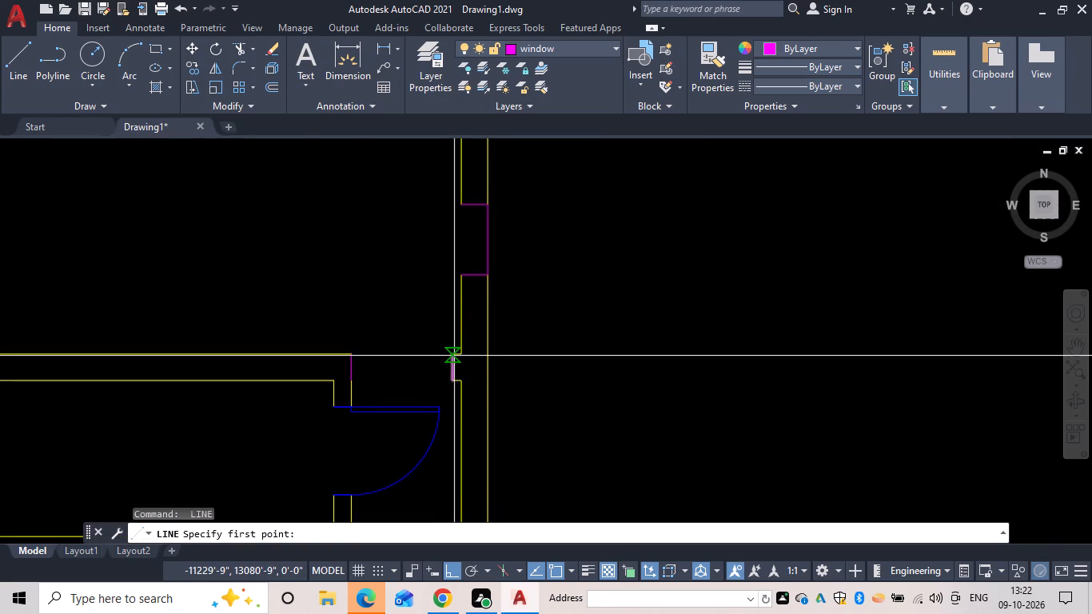
left_click(453, 353)
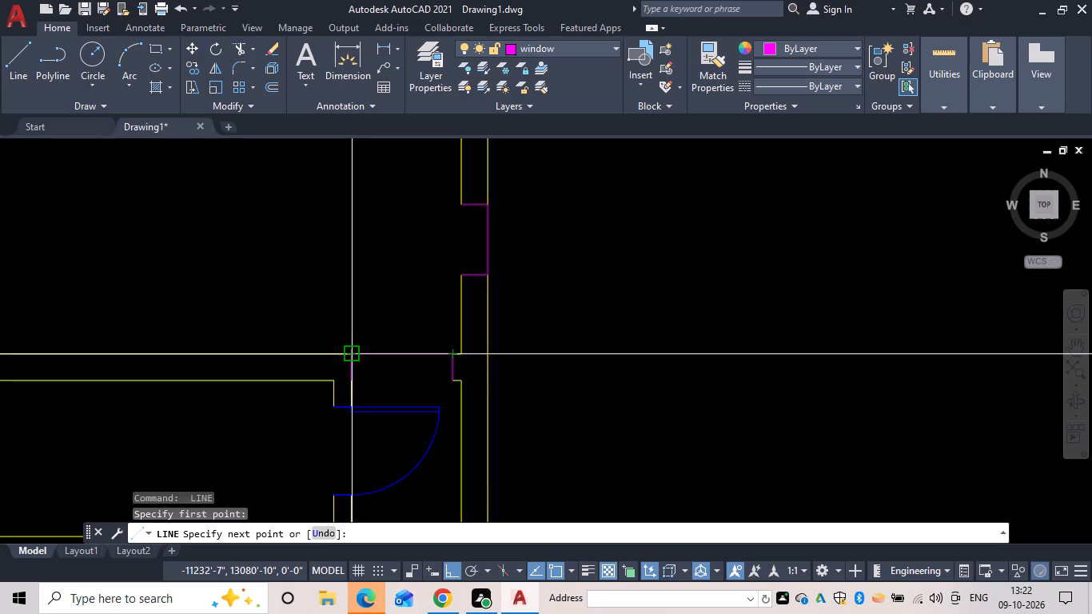
left_click(350, 353)
key("space")
Draw an outer-face line across the lowest opening in the west wall.
scroll(308, 364, "down", 3)
middle_click_drag(307, 364, 409, 300)
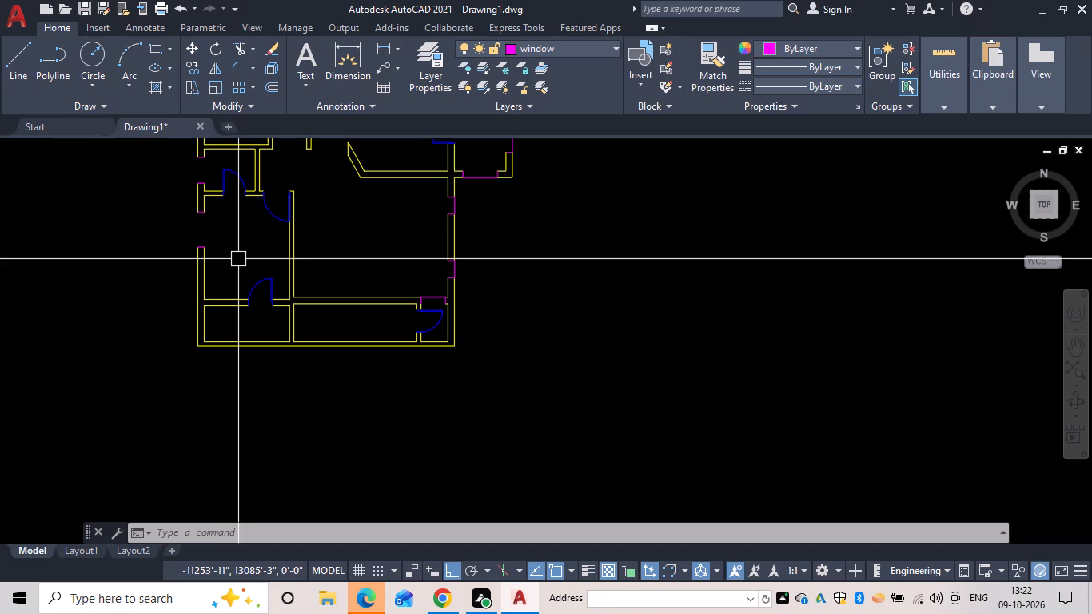
scroll(195, 231, "up", 1)
key("space")
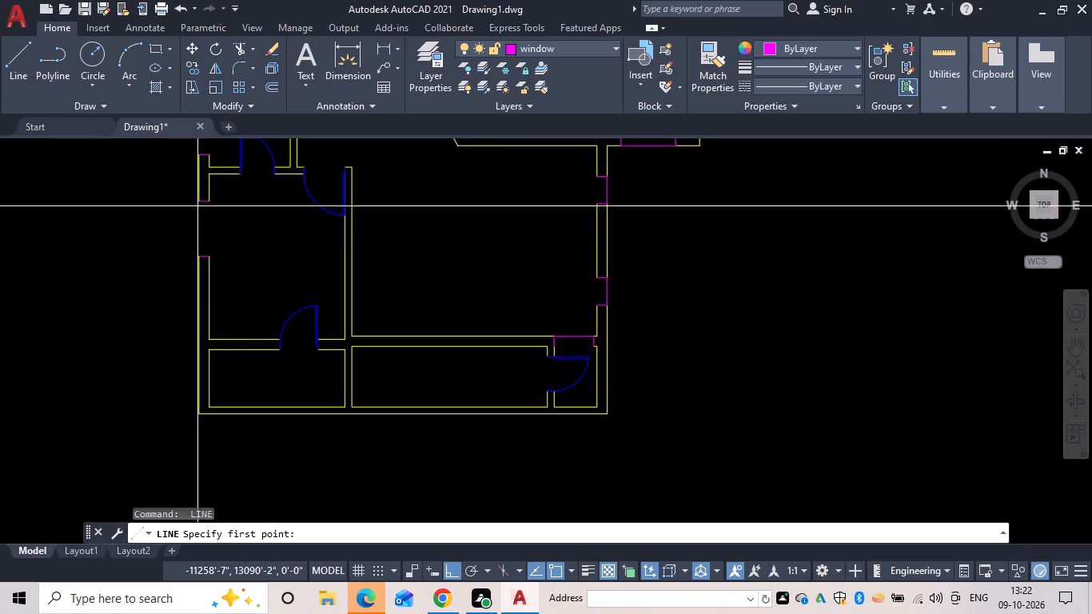
scroll(197, 204, "up", 3)
left_click_drag(203, 197, 201, 209)
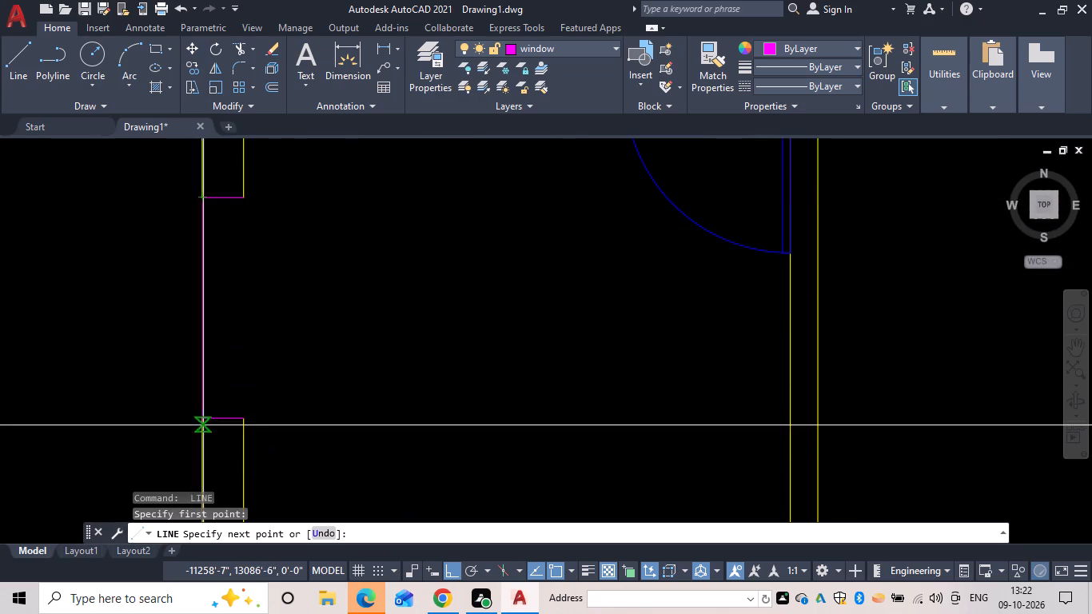
left_click(201, 420)
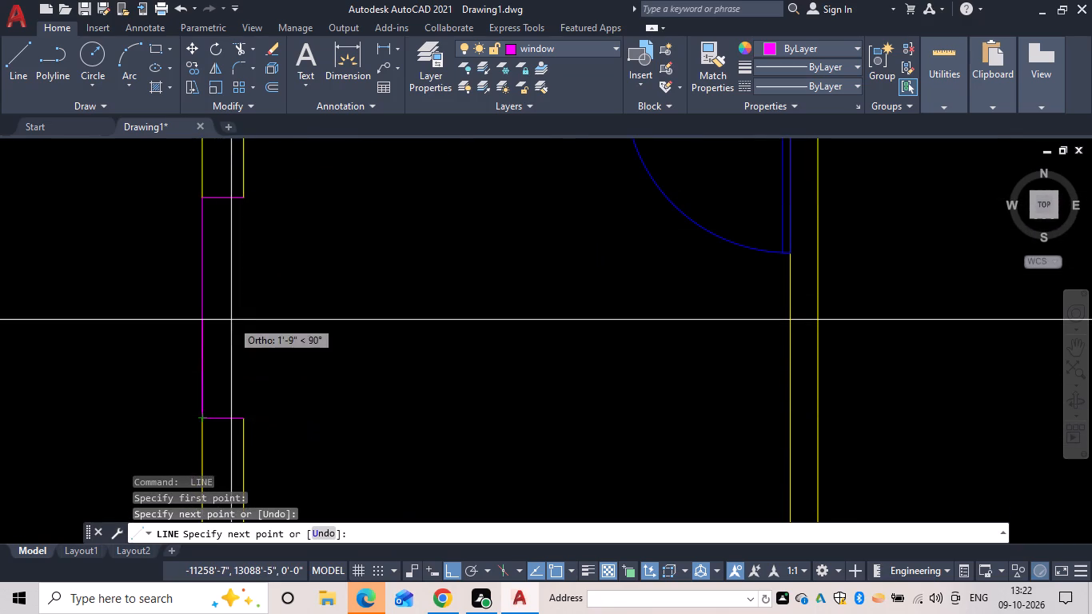
scroll(231, 320, "down", 1)
middle_click_drag(231, 320, 284, 520)
key("space")
Draw an outer-face line across the west wall opening of the small room just above the lowest window.
key("space")
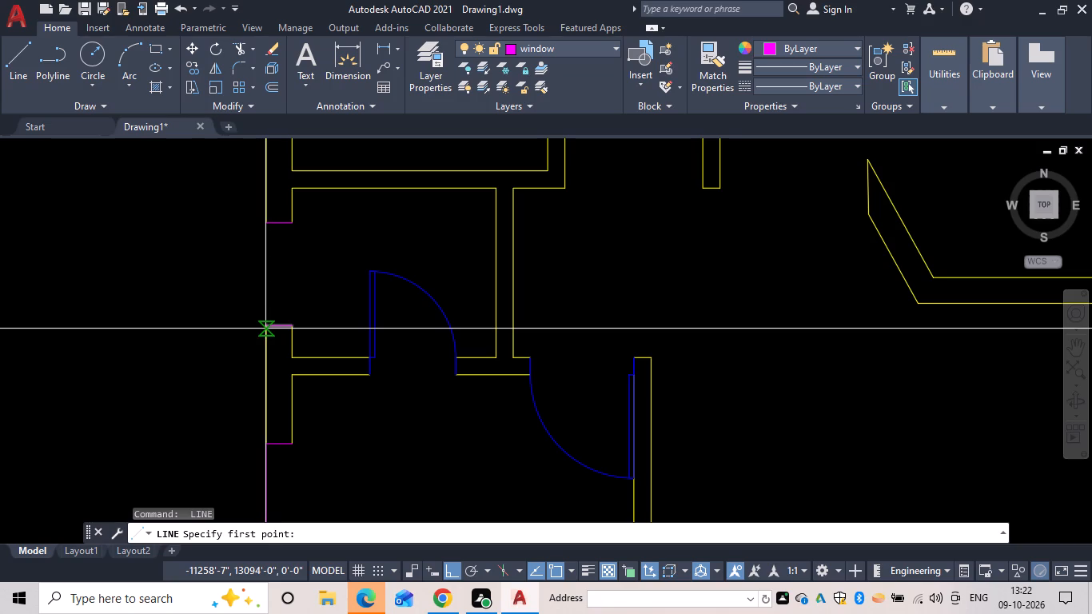
left_click(265, 326)
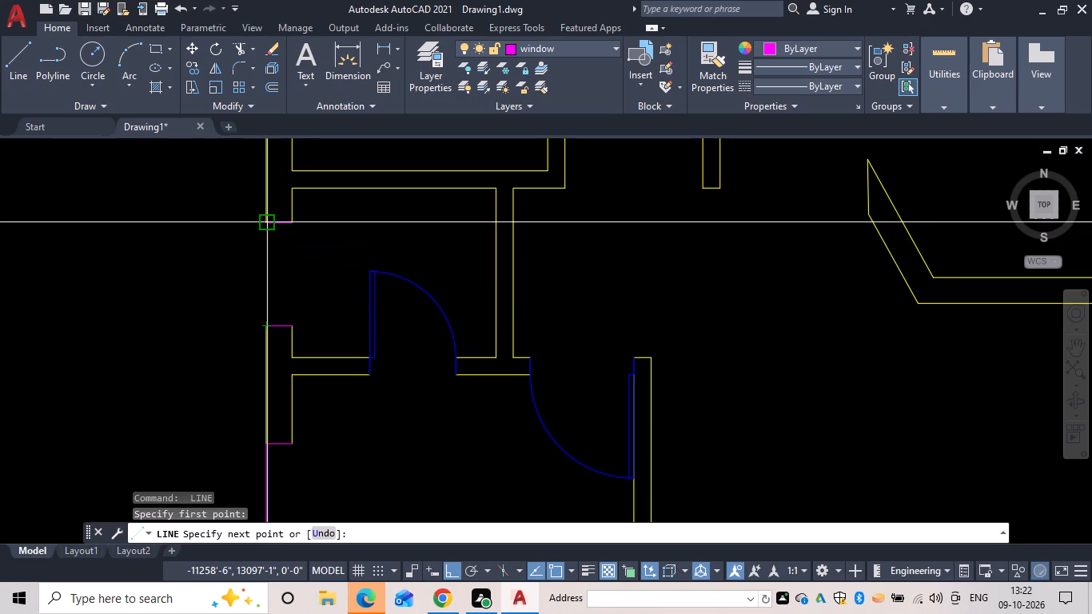
left_click(267, 222)
middle_click_drag(269, 227, 309, 409)
scroll(276, 246, "down", 1)
key("space")
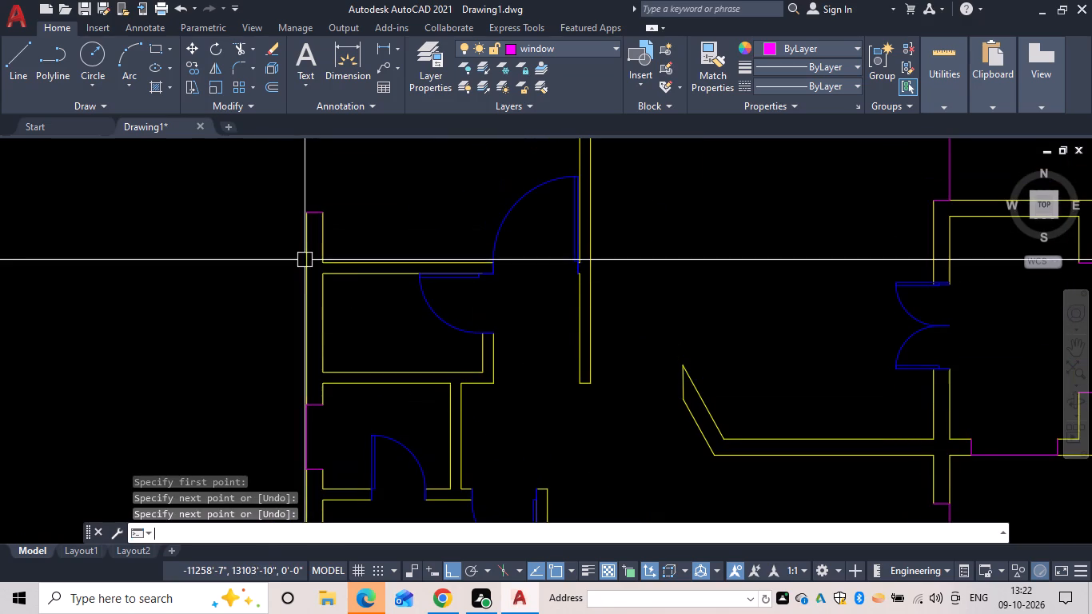
Draw an outer-face line across the wide opening midway up the west wall.
middle_click_drag(305, 258, 315, 395)
key("space")
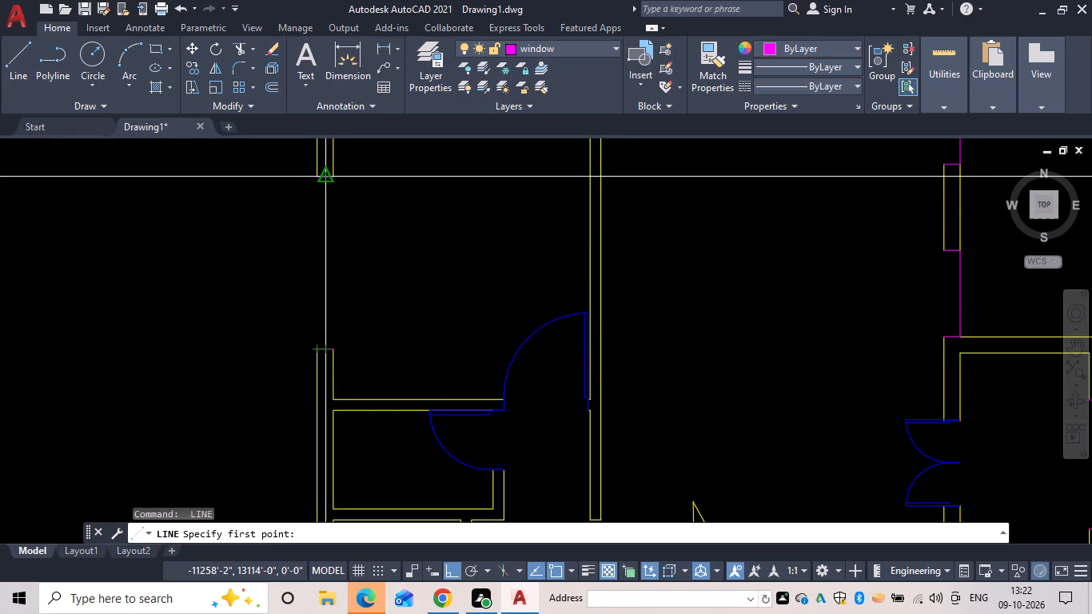
left_click_drag(317, 177, 317, 186)
left_click(318, 346)
key("space")
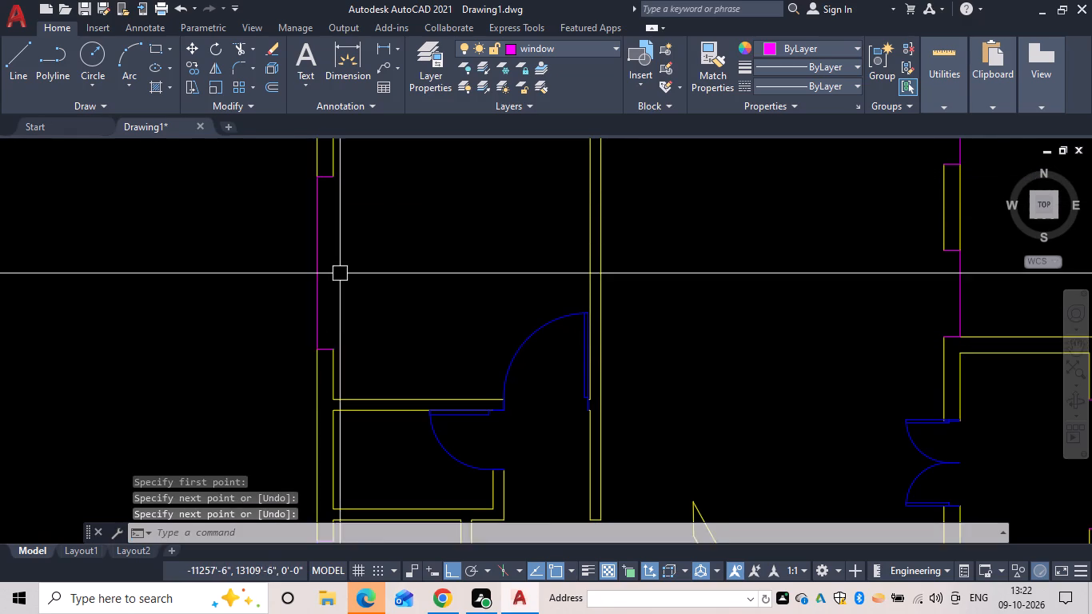
Draw an outer-face line across the lower of the northwest room's two west wall openings.
scroll(341, 272, "down", 2)
middle_click_drag(341, 272, 329, 429)
scroll(322, 277, "up", 4)
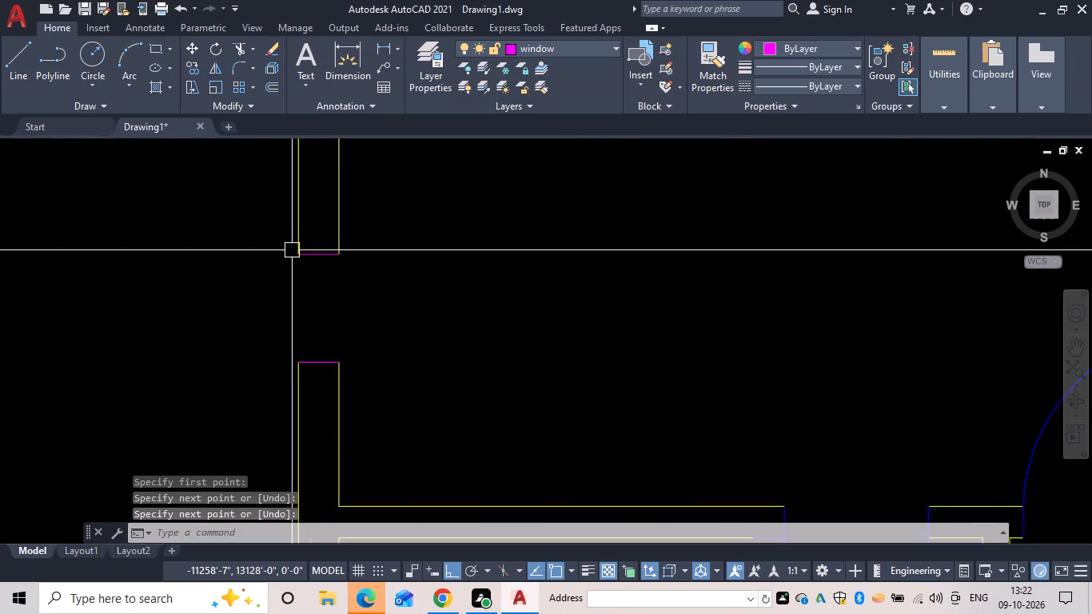
key("space")
left_click_drag(299, 256, 299, 271)
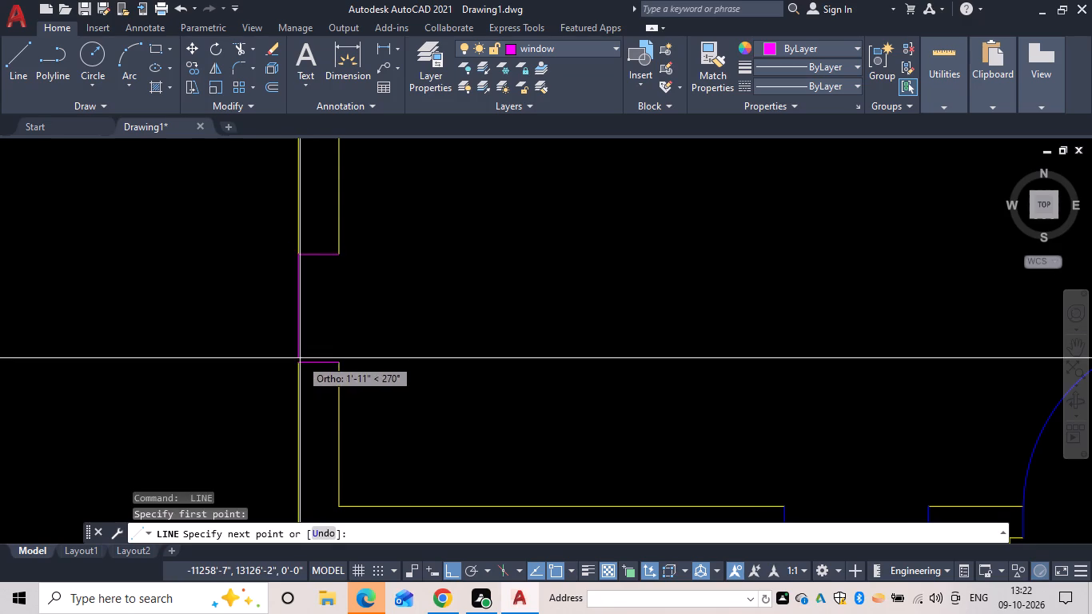
left_click(299, 366)
key("space")
Draw an outer-face line across the upper of the northwest room's two west wall openings.
middle_click_drag(361, 279, 345, 483)
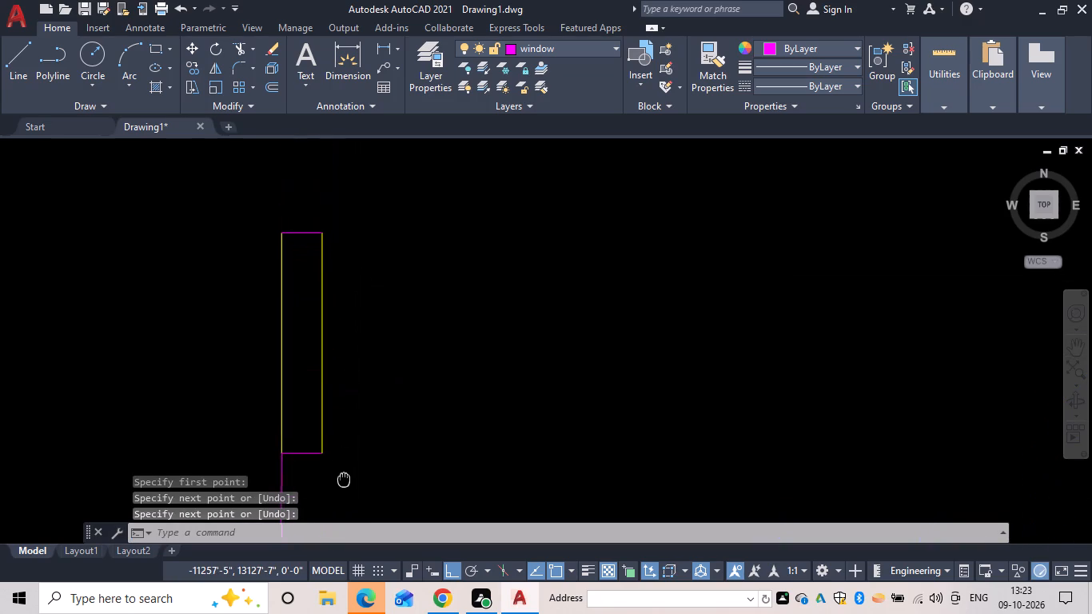
middle_click_drag(345, 483, 349, 497)
scroll(349, 502, "down", 2)
scroll(333, 372, "up", 3)
key("space")
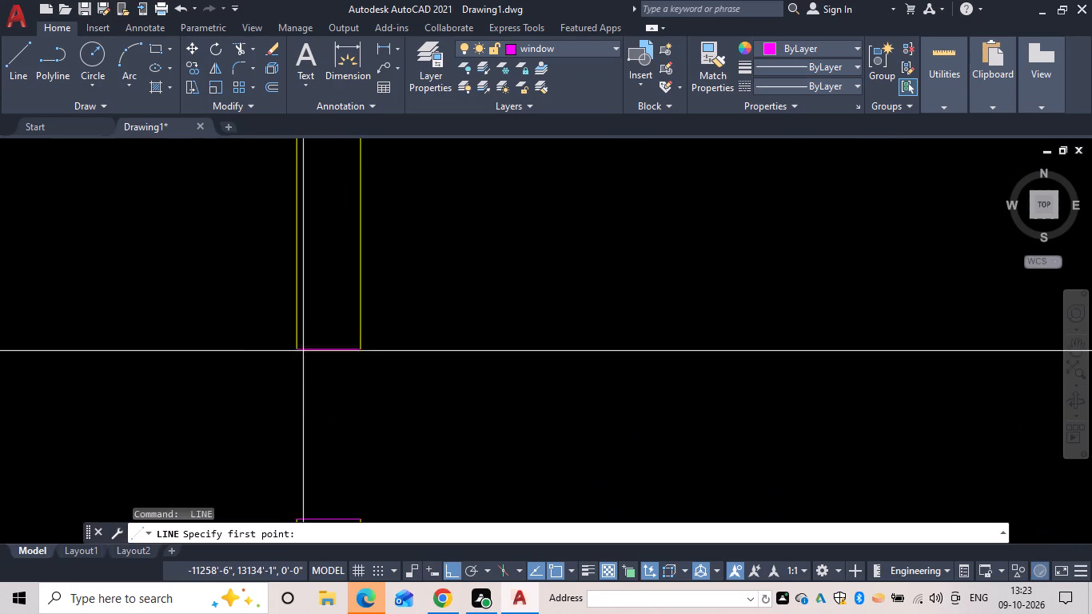
left_click(297, 349)
scroll(304, 383, "down", 1)
middle_click_drag(304, 385, 309, 333)
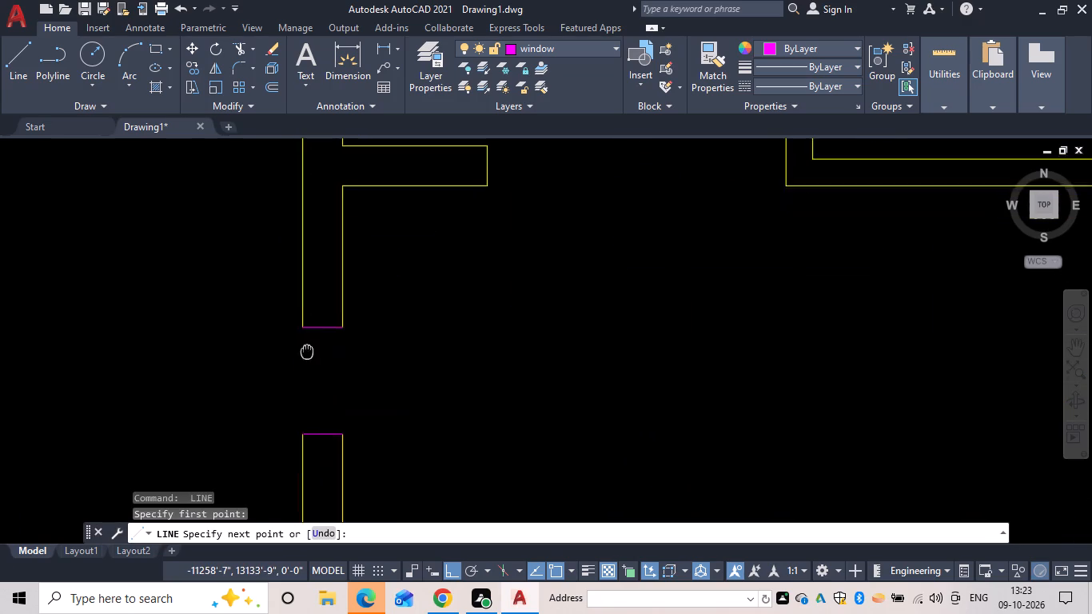
middle_click_drag(309, 333, 308, 257)
left_click(302, 342)
key("space")
Offset the outer lines of both north wall windows and the northeast room's wide east window 9 inches inward.
scroll(452, 277, "down", 3)
middle_click_drag(454, 279, 363, 317)
key("Escape")
type("of 9")
key("space")
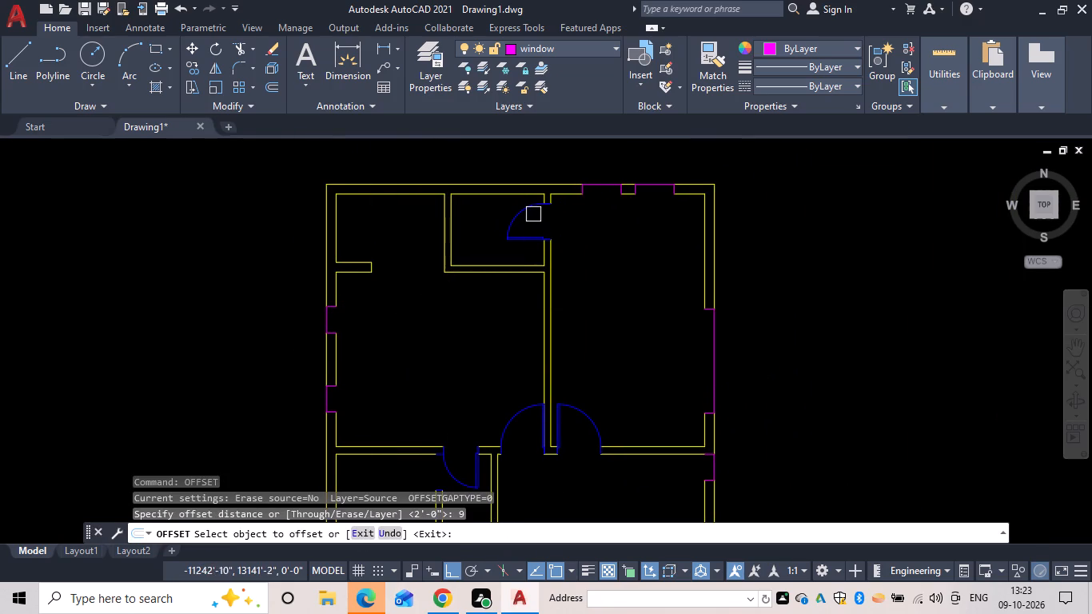
left_click_drag(604, 183, 605, 231)
left_click_drag(605, 237, 621, 232)
left_click_drag(652, 181, 652, 216)
left_click(652, 252)
left_click_drag(713, 353, 686, 364)
left_click(664, 369)
Offset the outer lines of the three east wall windows between the northeast room and the projecting room 9 inches inward.
middle_click_drag(648, 348, 473, 202)
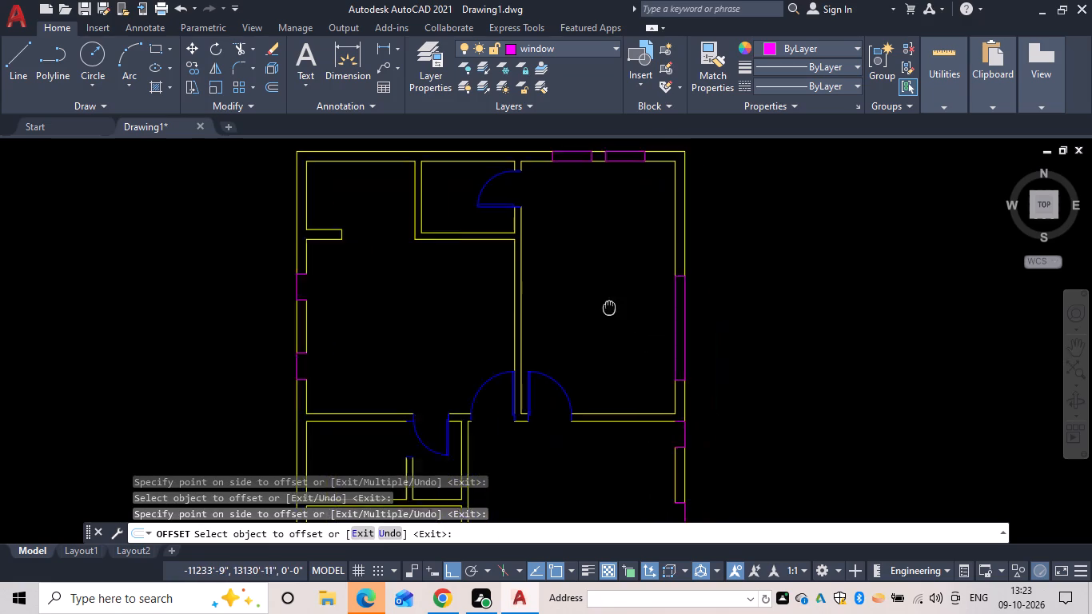
middle_click_drag(473, 202, 405, 142)
scroll(468, 277, "up", 2)
left_click_drag(472, 242, 439, 253)
left_click(366, 269)
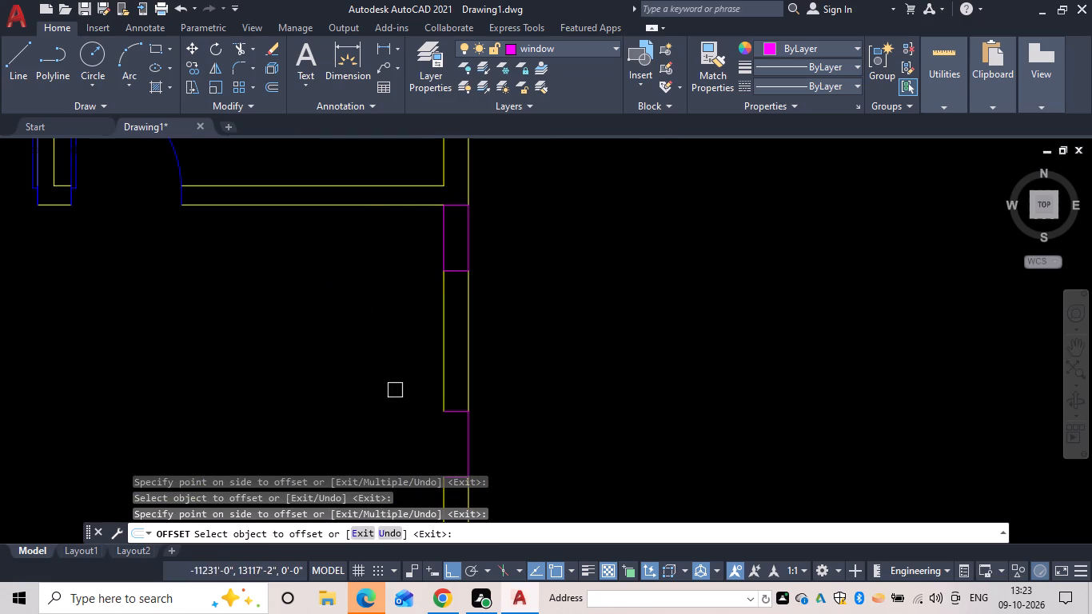
middle_click_drag(396, 390, 379, 208)
left_click_drag(453, 277, 412, 286)
left_click(370, 289)
middle_click_drag(372, 290, 320, 150)
scroll(356, 249, "down", 1)
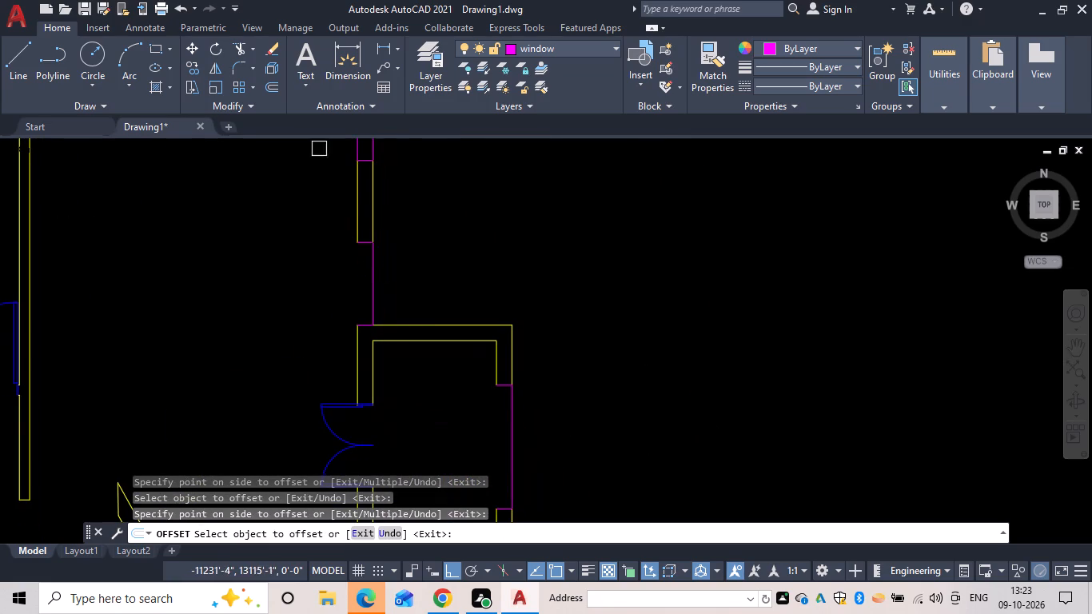
left_click_drag(378, 300, 361, 302)
left_click(310, 306)
Offset the outer lines of the projecting room's east and south windows 9 inches inward.
middle_click_drag(379, 329, 347, 169)
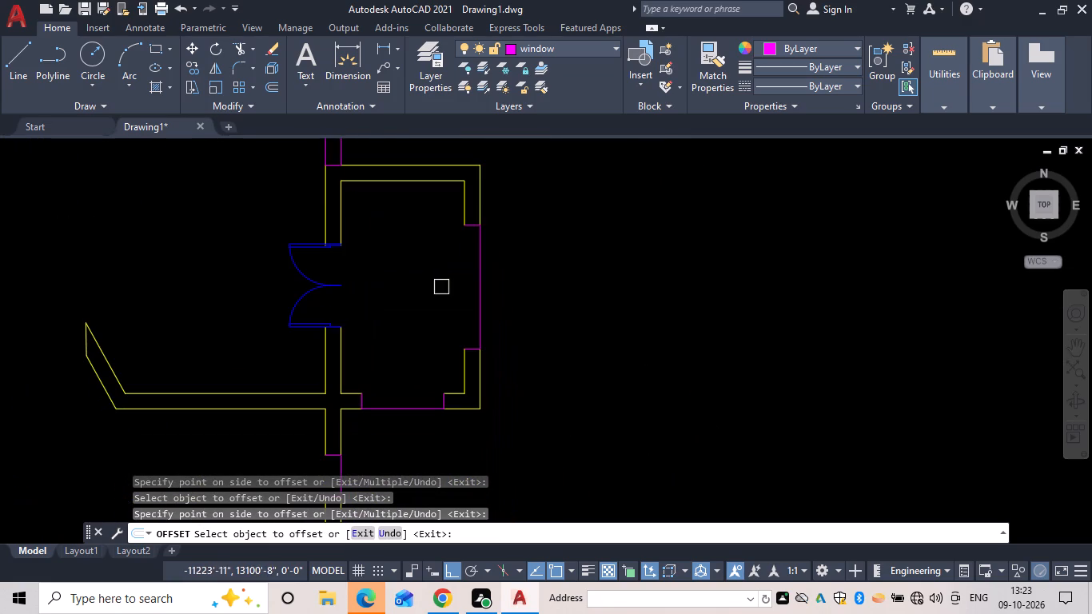
left_click_drag(480, 278, 460, 285)
left_click(407, 298)
scroll(406, 300, "down", 2)
middle_click_drag(406, 300, 389, 188)
scroll(398, 239, "up", 3)
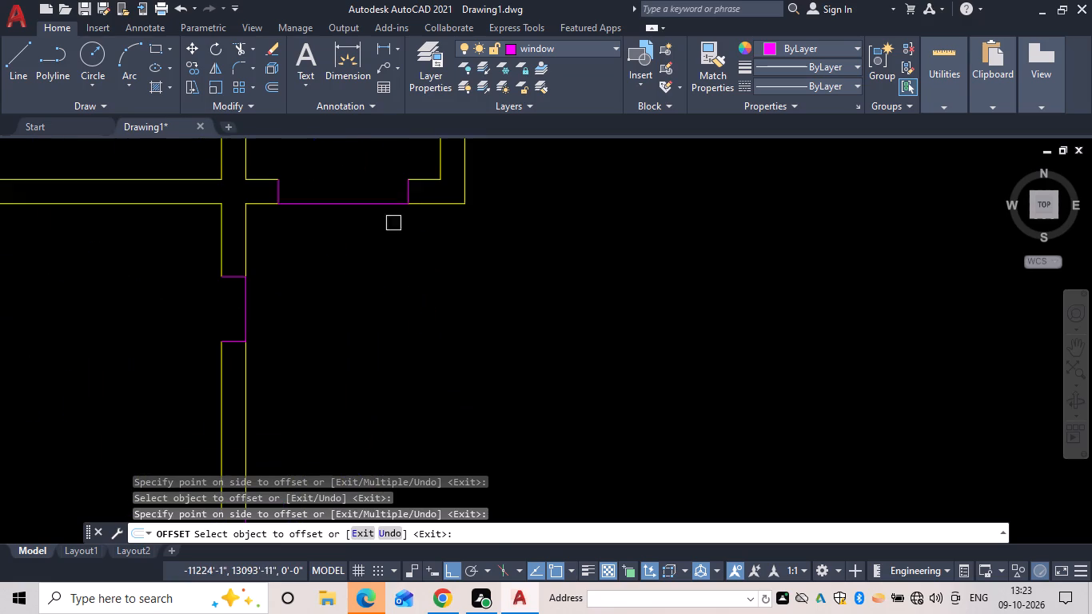
left_click_drag(381, 203, 378, 187)
left_click(373, 160)
Offset 9 inches inward the lines of the two east wall windows below the projecting room and the corner room's north opening.
left_click_drag(245, 305, 226, 309)
left_click(180, 318)
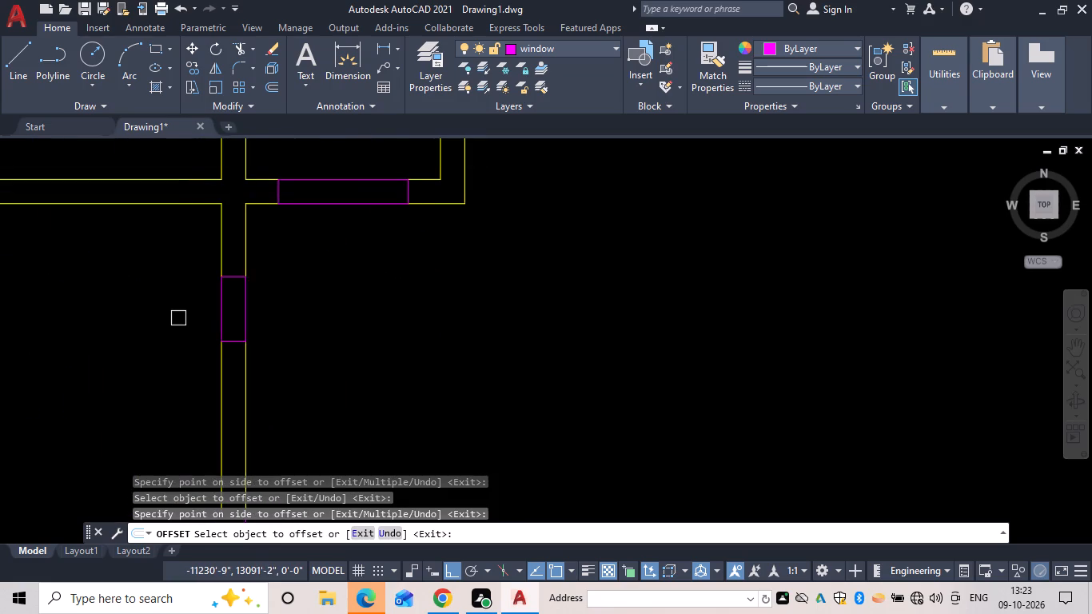
scroll(178, 317, "down", 2)
middle_click_drag(178, 317, 325, 169)
scroll(353, 265, "up", 3)
left_click_drag(347, 245, 296, 259)
left_click(261, 265)
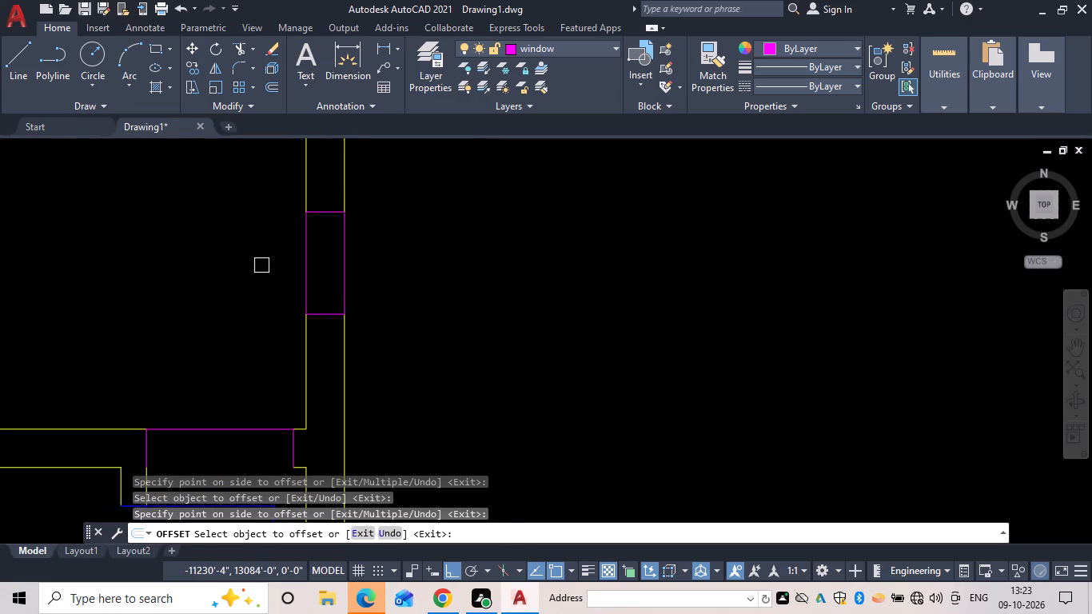
middle_click_drag(261, 265, 346, 167)
left_click_drag(299, 337, 297, 347)
left_click(295, 373)
Offset the outer lines of the lowest west window and the small room's west window above it 9 inches inward.
scroll(292, 368, "down", 2)
middle_click_drag(287, 365, 285, 363)
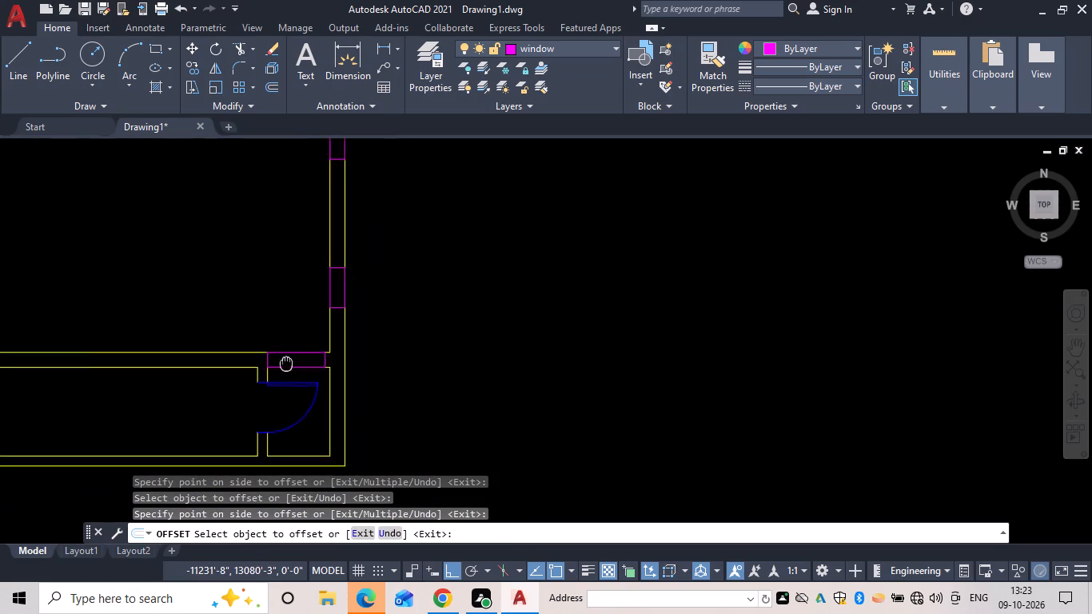
scroll(285, 363, "down", 1)
middle_click_drag(285, 363, 514, 108)
middle_click_drag(361, 222, 522, 457)
scroll(342, 246, "up", 3)
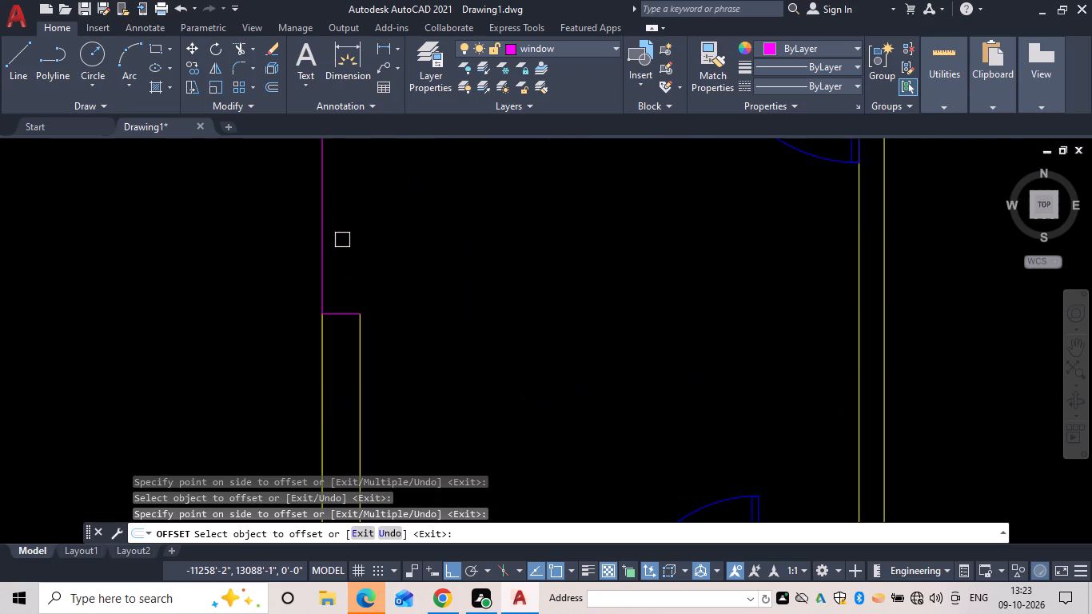
left_click_drag(328, 228, 335, 226)
left_click(357, 222)
scroll(358, 221, "down", 3)
middle_click_drag(358, 221, 322, 414)
scroll(301, 310, "up", 2)
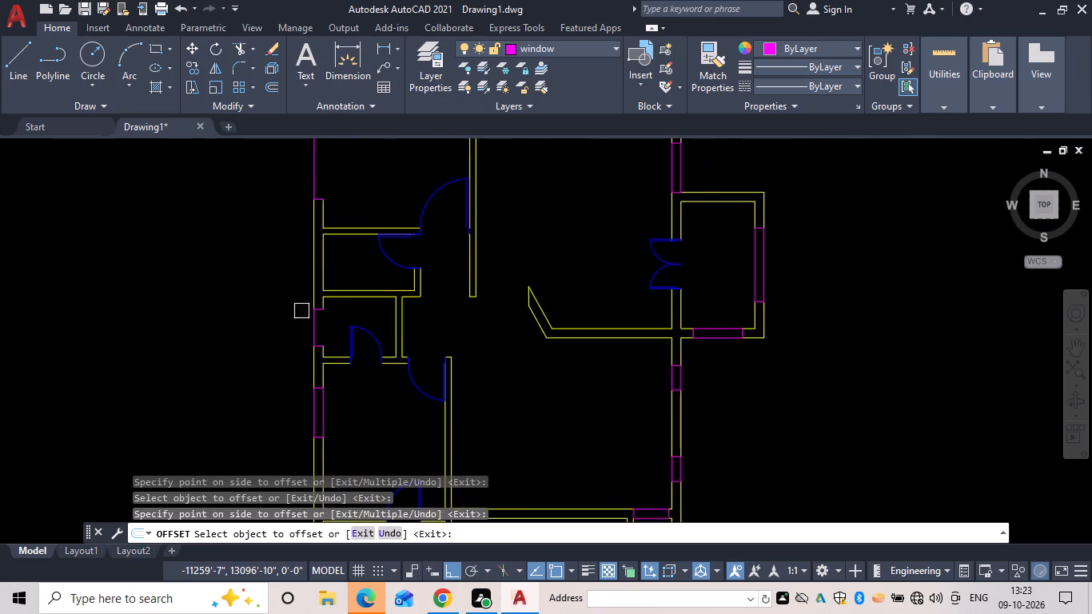
scroll(301, 311, "up", 2)
left_click_drag(365, 343, 414, 345)
left_click(449, 342)
Offset the outer line of the wide window midway up the west wall 9 inches inward.
scroll(450, 341, "down", 2)
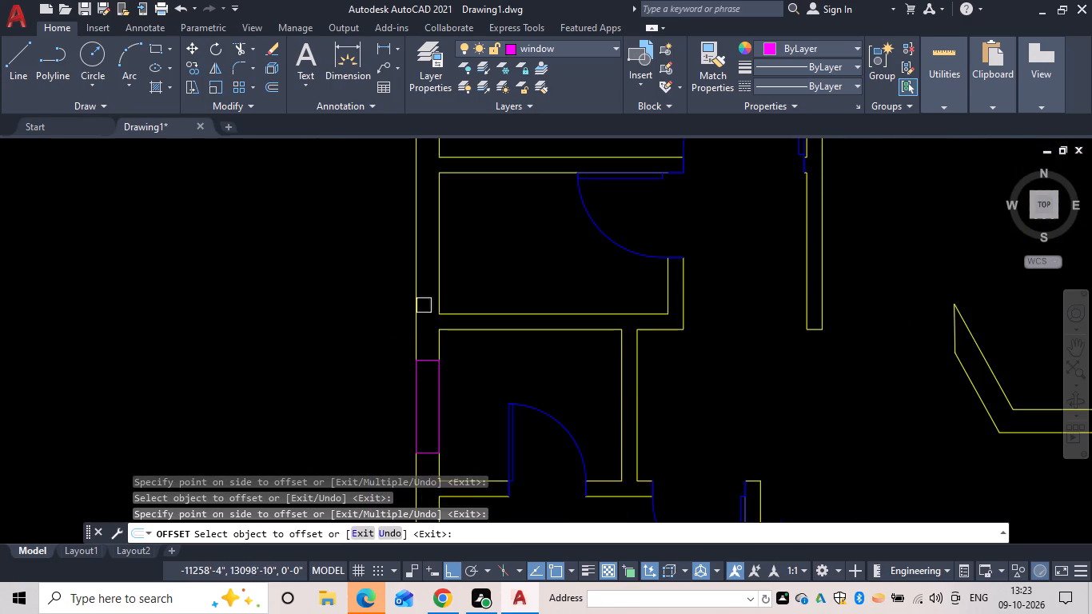
scroll(431, 285, "down", 1)
middle_click_drag(433, 285, 379, 421)
left_click(372, 245)
left_click(442, 231)
Shift the inserted window block west within the northwest room and close the tool palette.
scroll(445, 236, "down", 2)
middle_click_drag(444, 237, 441, 250)
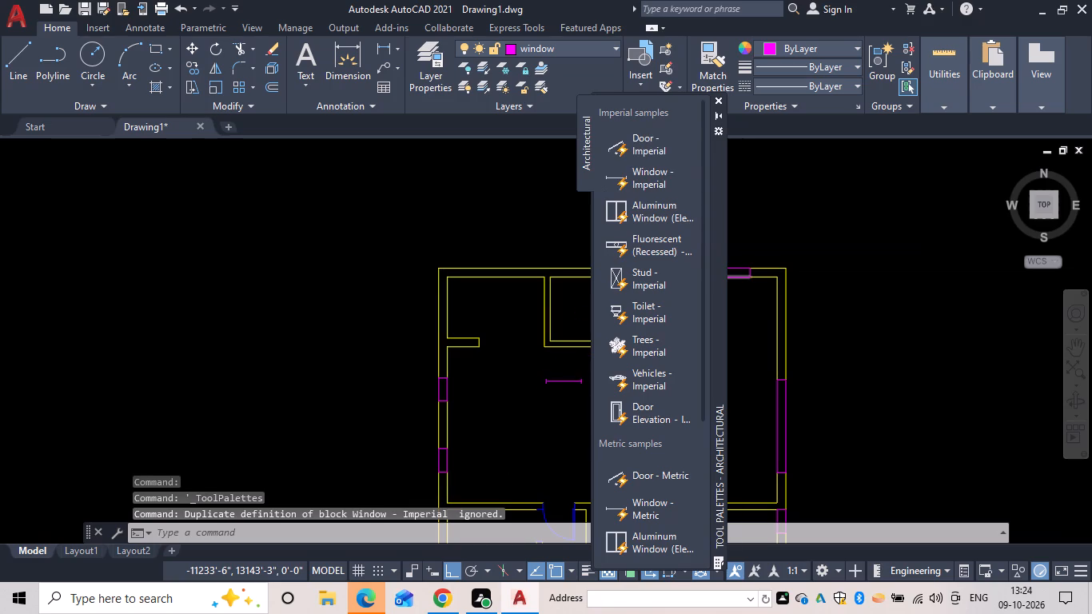
left_click_drag(546, 384, 510, 382)
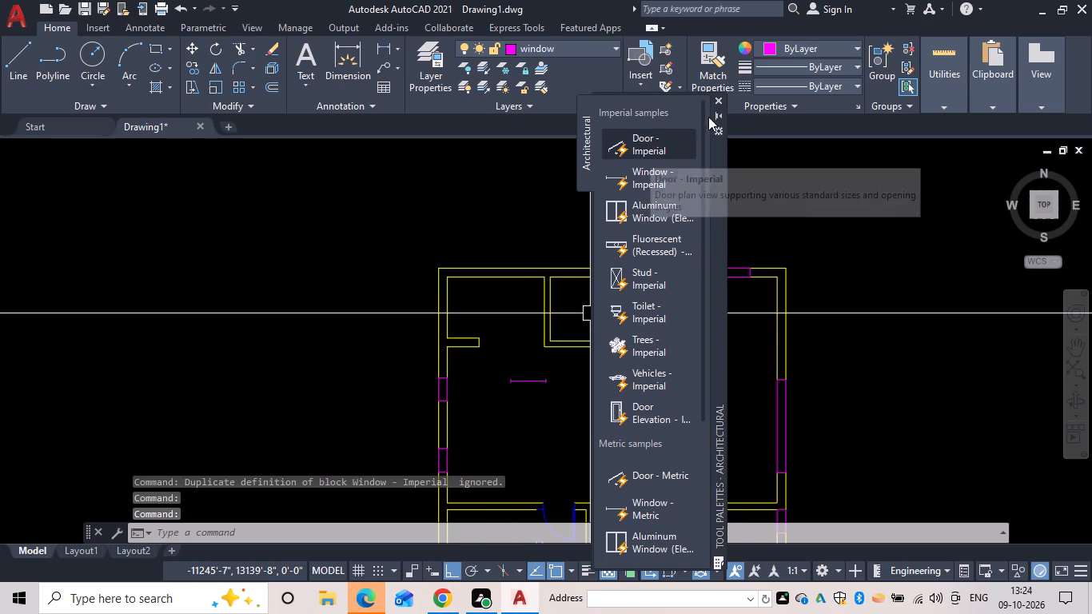
left_click(718, 102)
Stretch the window block in the northwest room to about 5 feet wide.
scroll(585, 382, "up", 1)
middle_click_drag(585, 377, 585, 356)
left_click(497, 361)
scroll(515, 389, "up", 2)
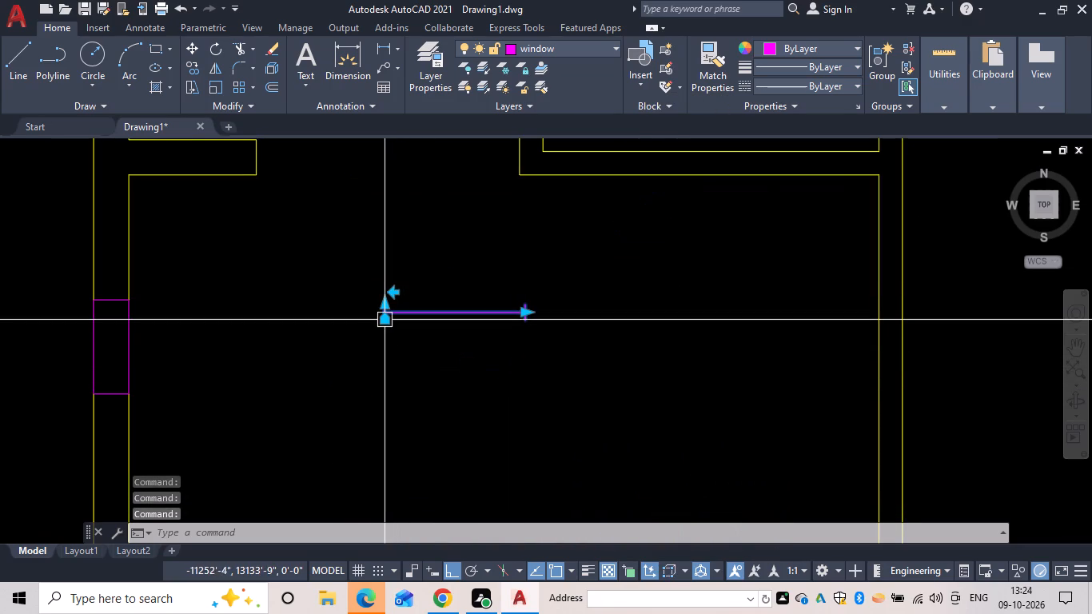
left_click_drag(529, 313, 607, 313)
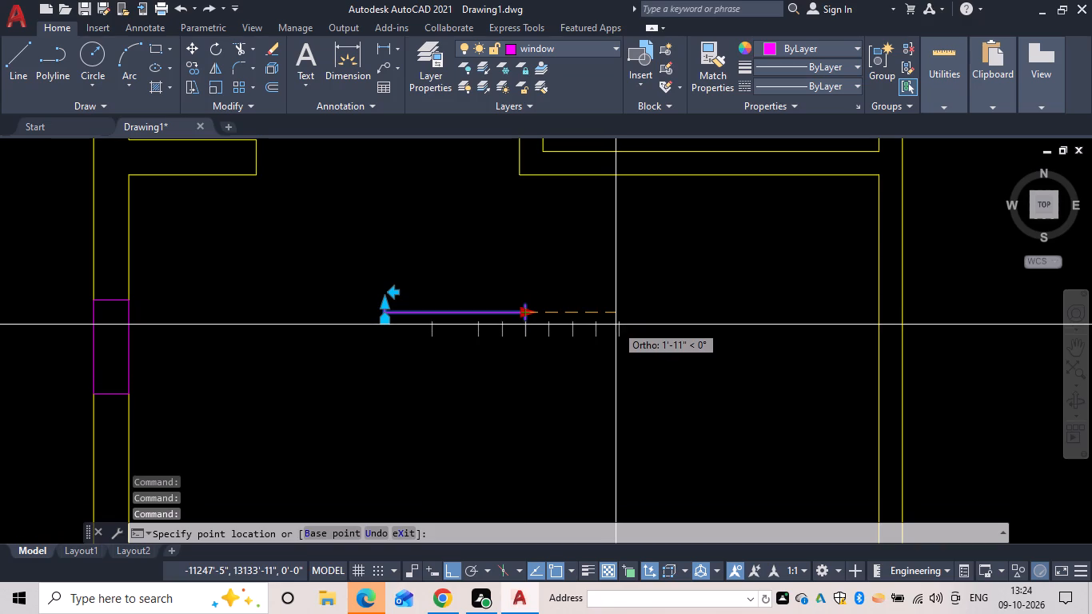
left_click(618, 325)
key("Escape")
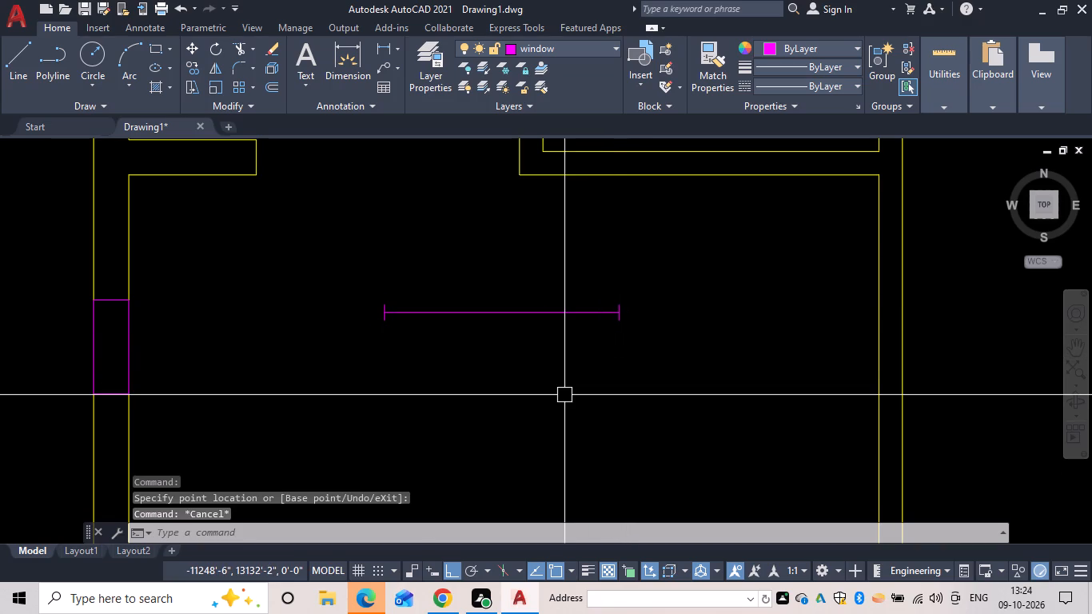
Measure the length of the window block in the northwest room with a linear dimension, without placing it.
key("d")
key("l")
type("i")
key("space")
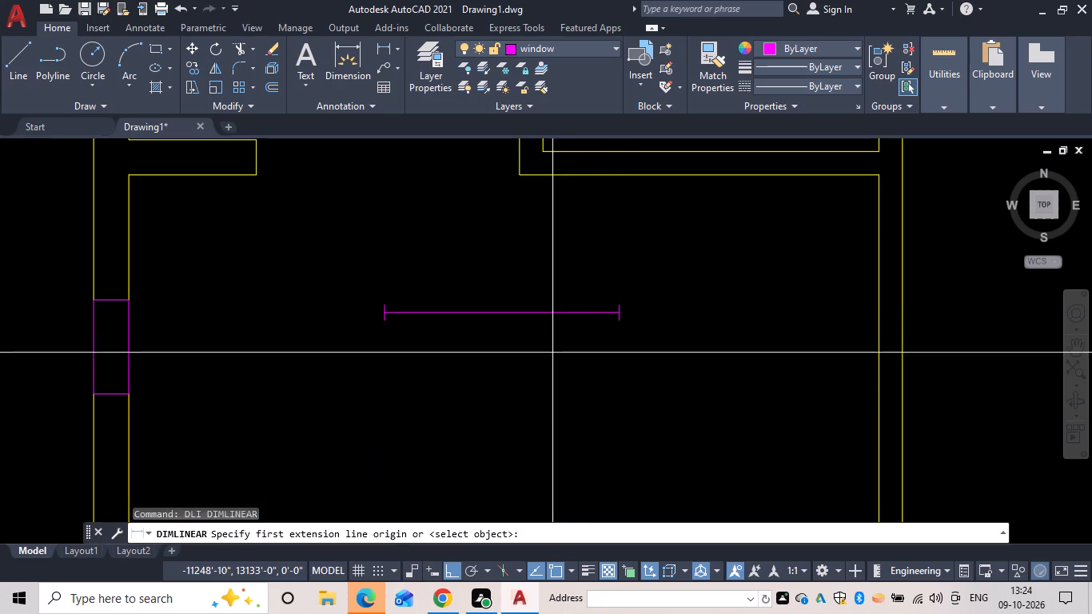
left_click(619, 321)
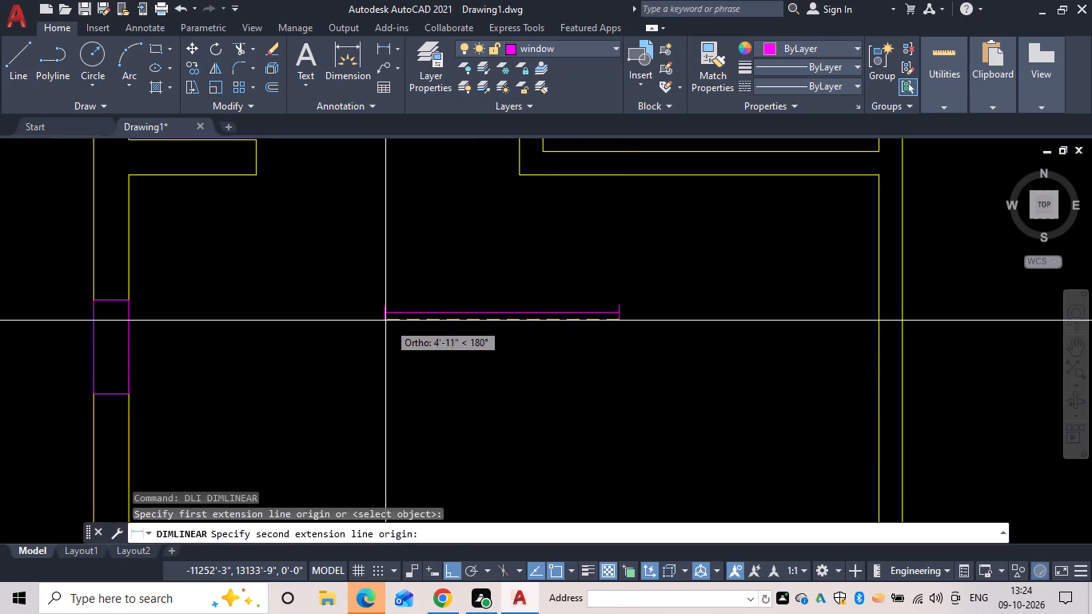
left_click(383, 318)
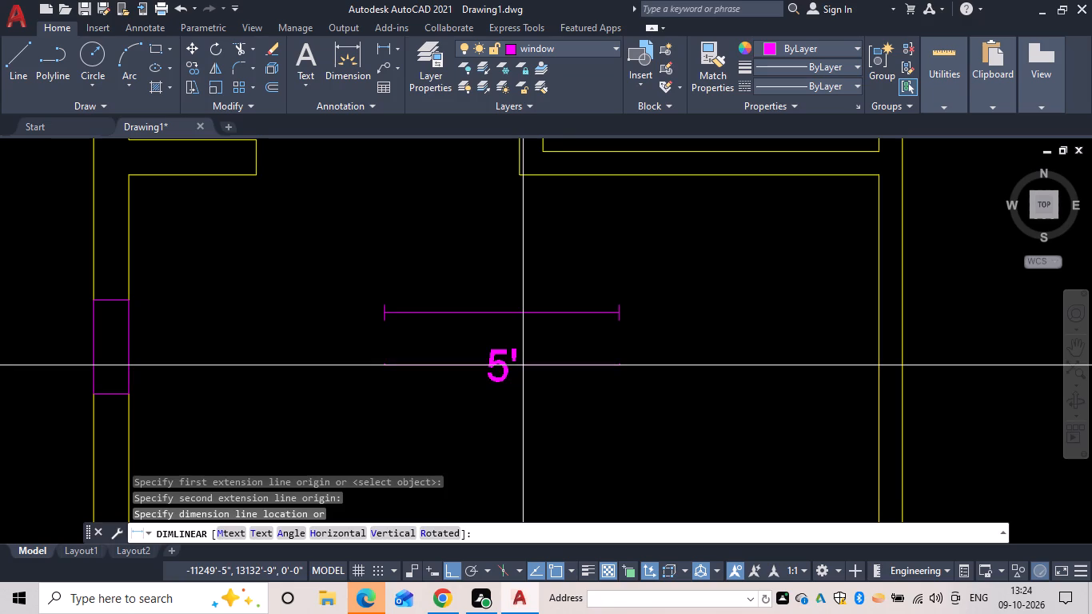
key("Escape")
key("Escape")
left_click(568, 315)
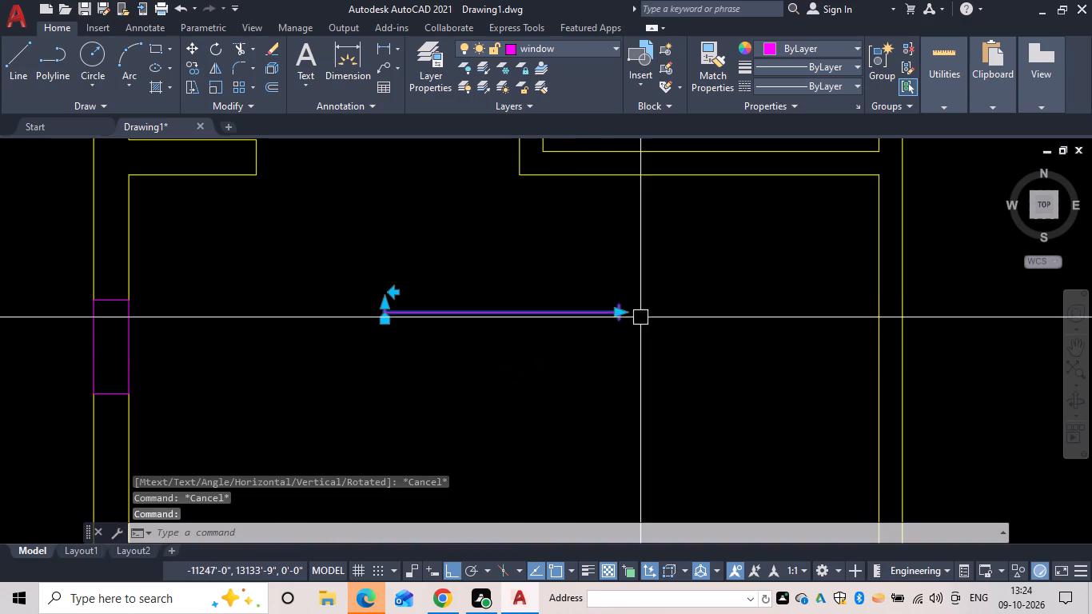
scroll(468, 349, "down", 1)
key("Escape")
scroll(454, 337, "up", 1)
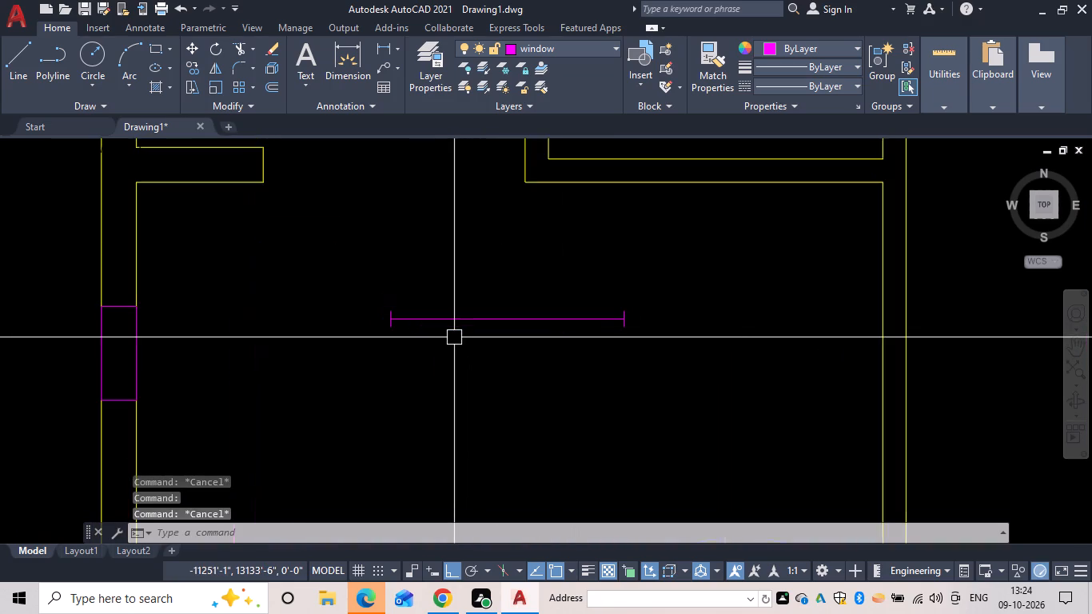
Scale up the window block in the northwest room from the lower point of its west end to about 11 feet long.
type("sc")
key("space")
left_click(469, 317)
key("space")
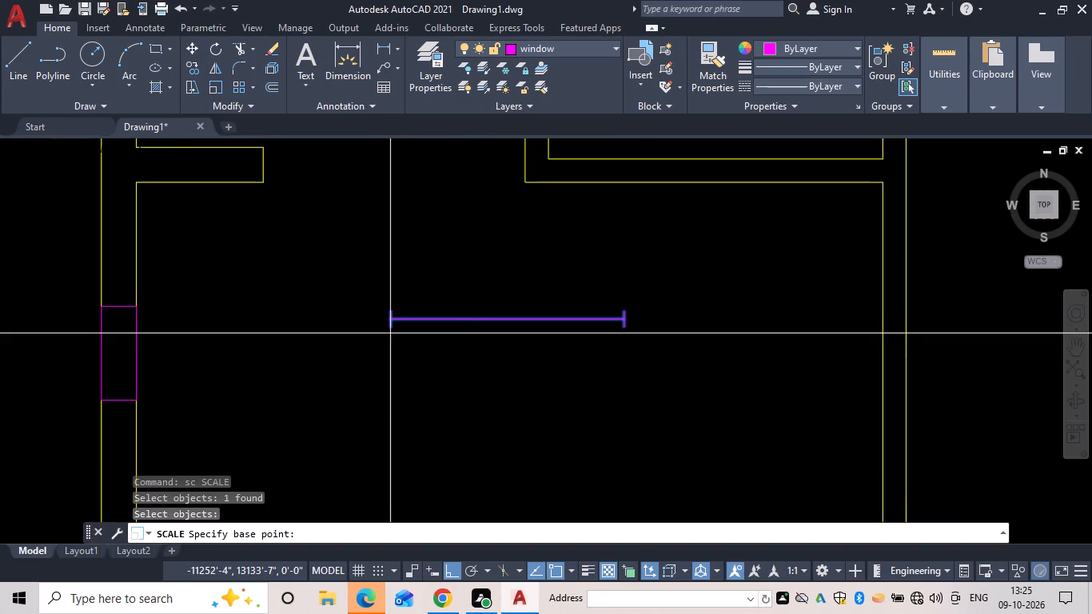
left_click(389, 329)
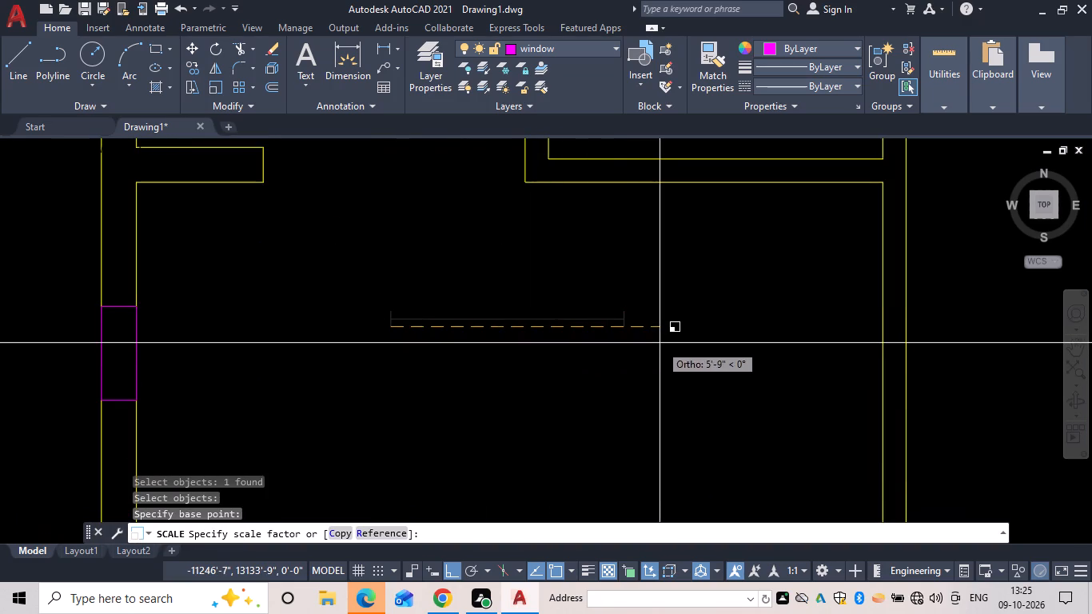
left_click(660, 342)
scroll(713, 344, "down", 2)
middle_click(713, 344)
scroll(713, 344, "up", 1)
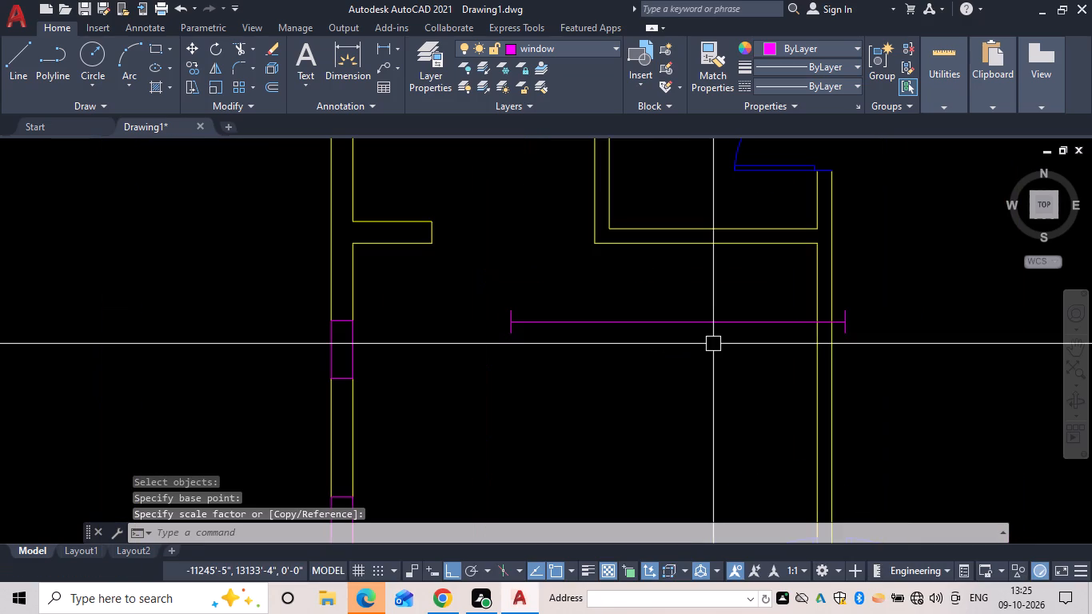
Measure the scaled window block's length from end to end, without placing a dimension.
left_click(713, 323)
scroll(714, 333, "down", 1)
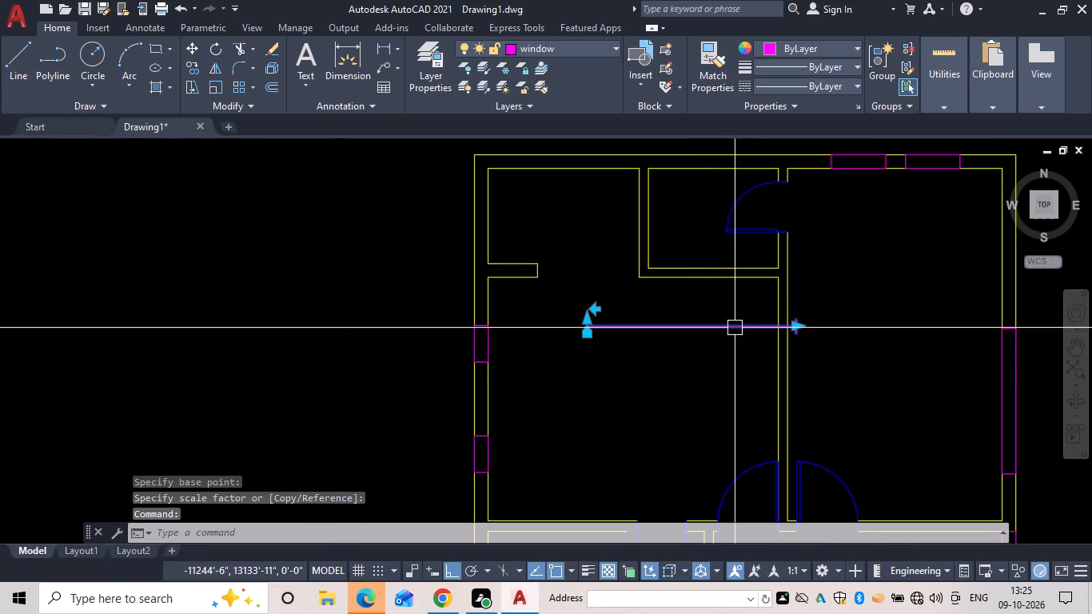
key("d")
type("li")
key("space")
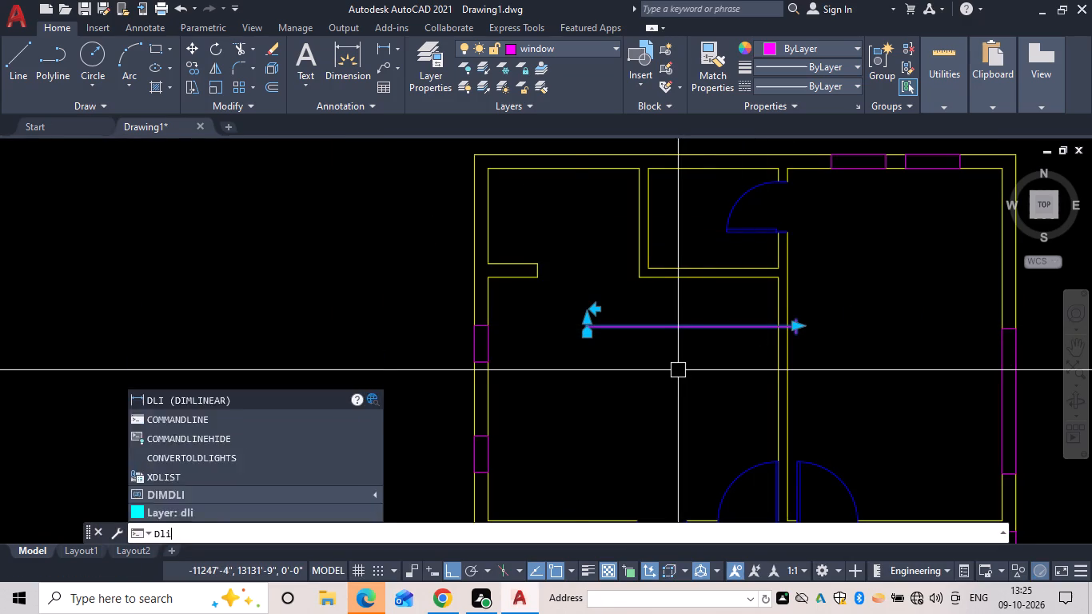
left_click_drag(587, 332, 609, 332)
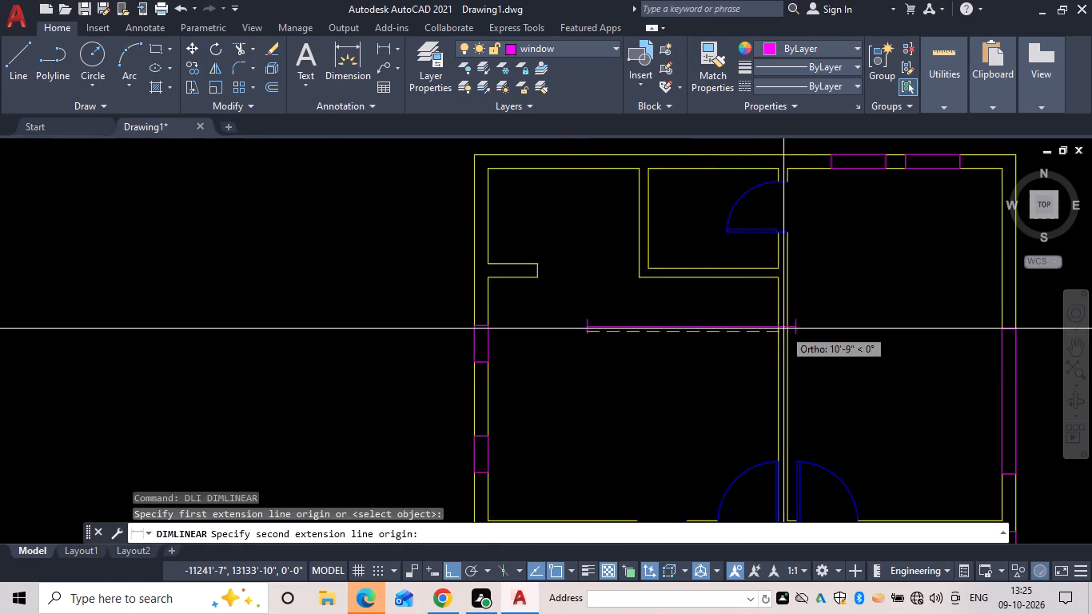
left_click(795, 330)
key("Escape")
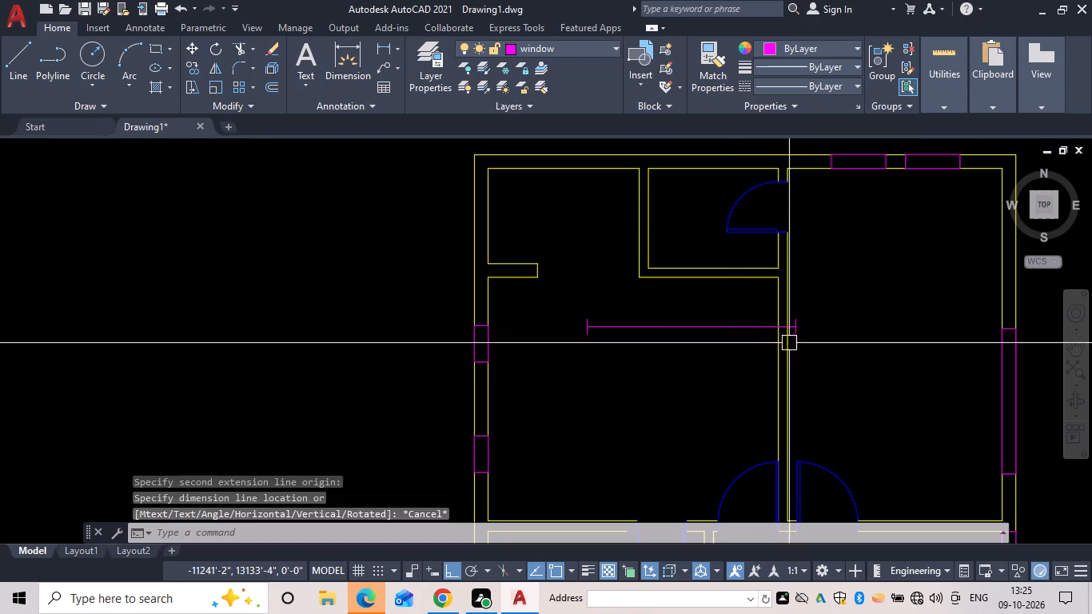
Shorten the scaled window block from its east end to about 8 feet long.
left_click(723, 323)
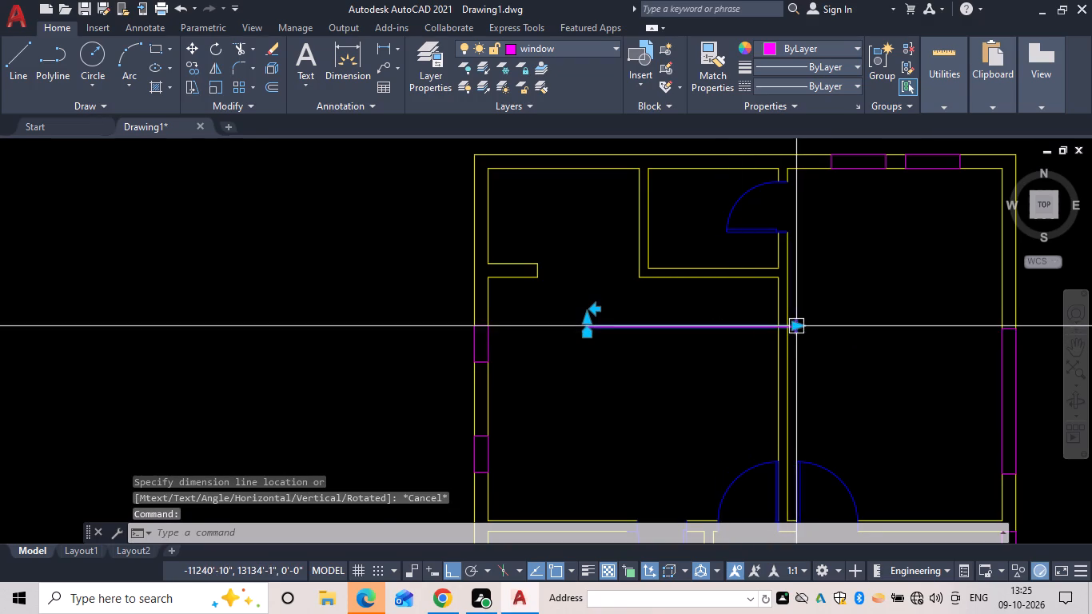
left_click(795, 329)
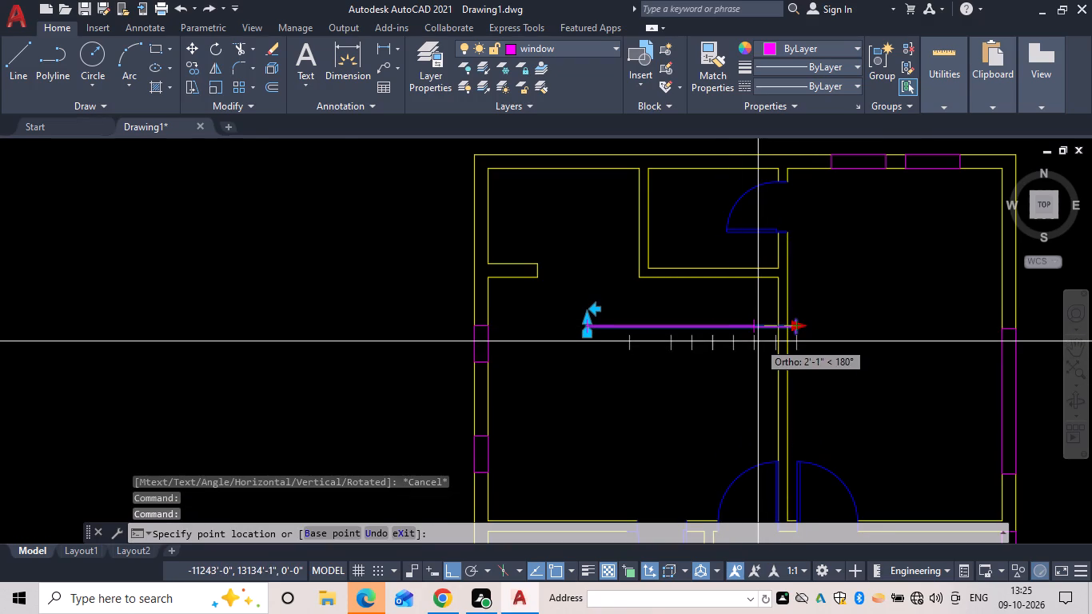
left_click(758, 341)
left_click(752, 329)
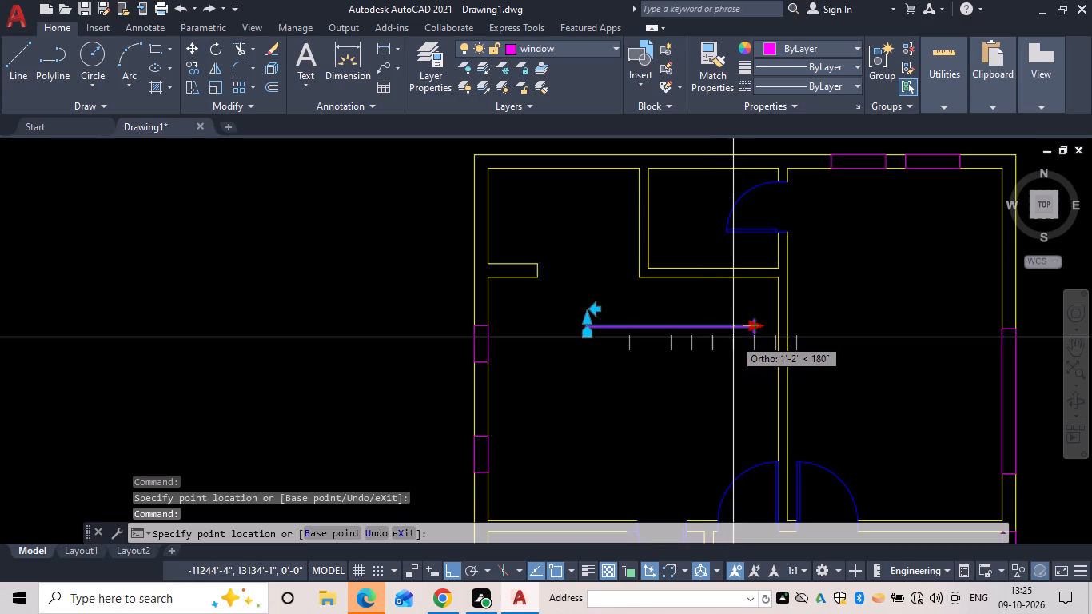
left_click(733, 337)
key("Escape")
Measure the shortened window block's length between its end ticks, without placing a dimension.
key("d")
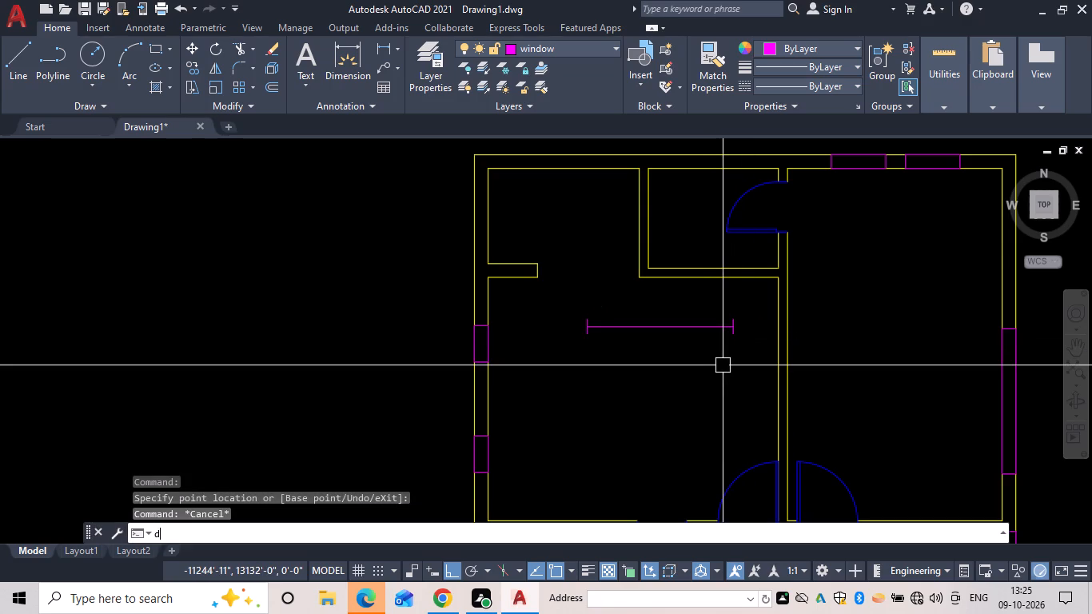
key("Escape")
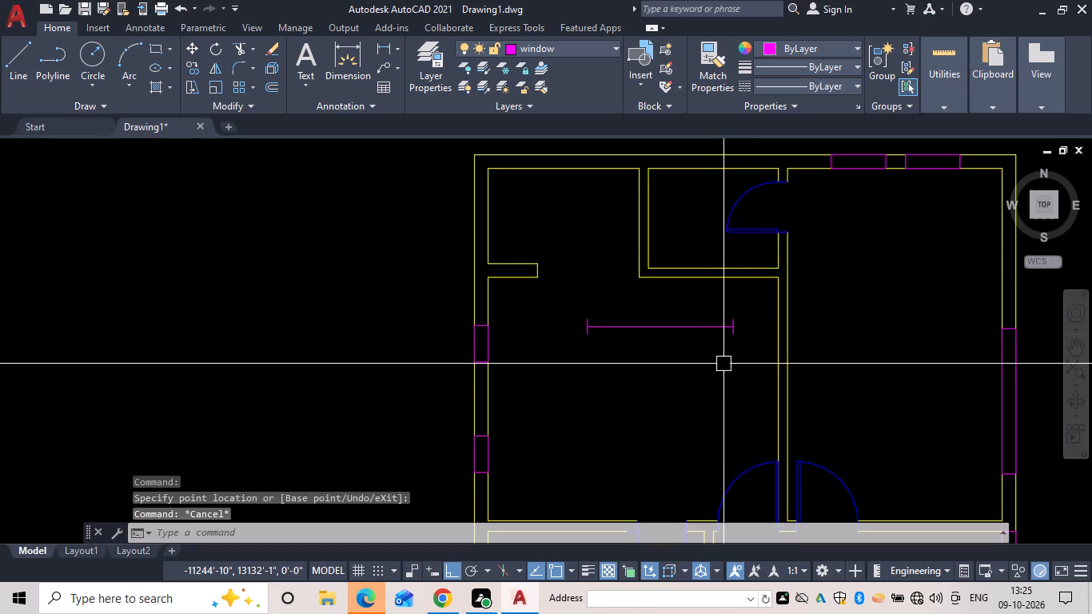
key("d")
type("li")
key("space")
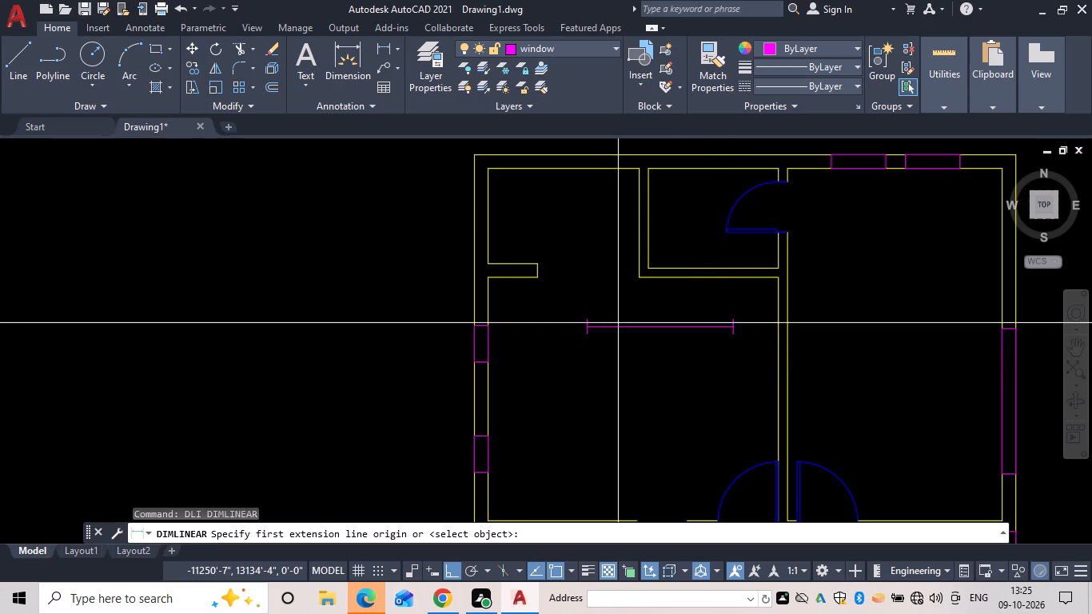
scroll(596, 324, "up", 2)
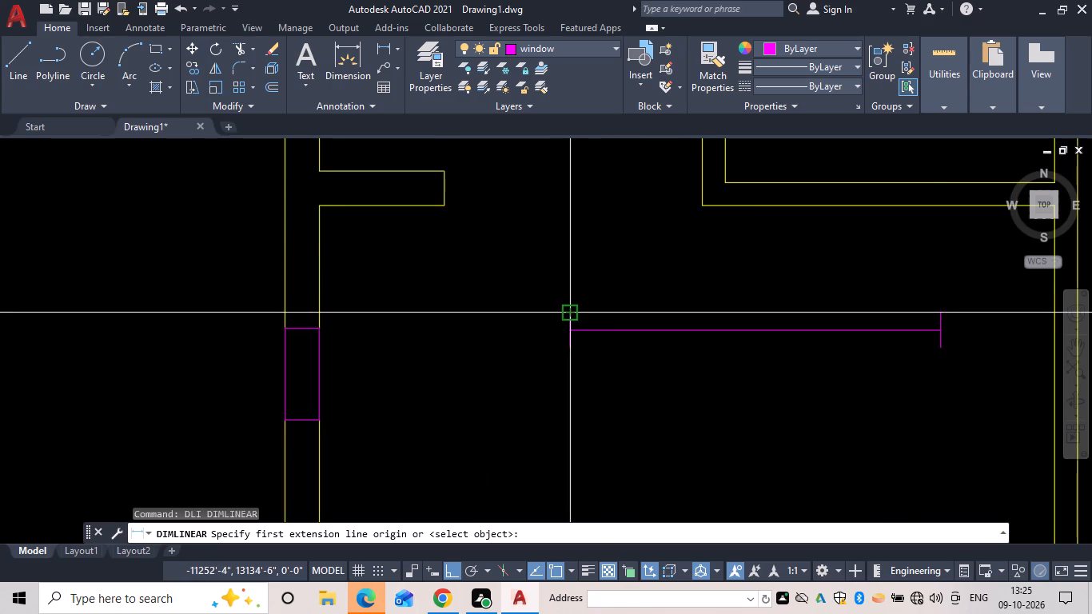
left_click_drag(568, 313, 585, 314)
left_click(939, 313)
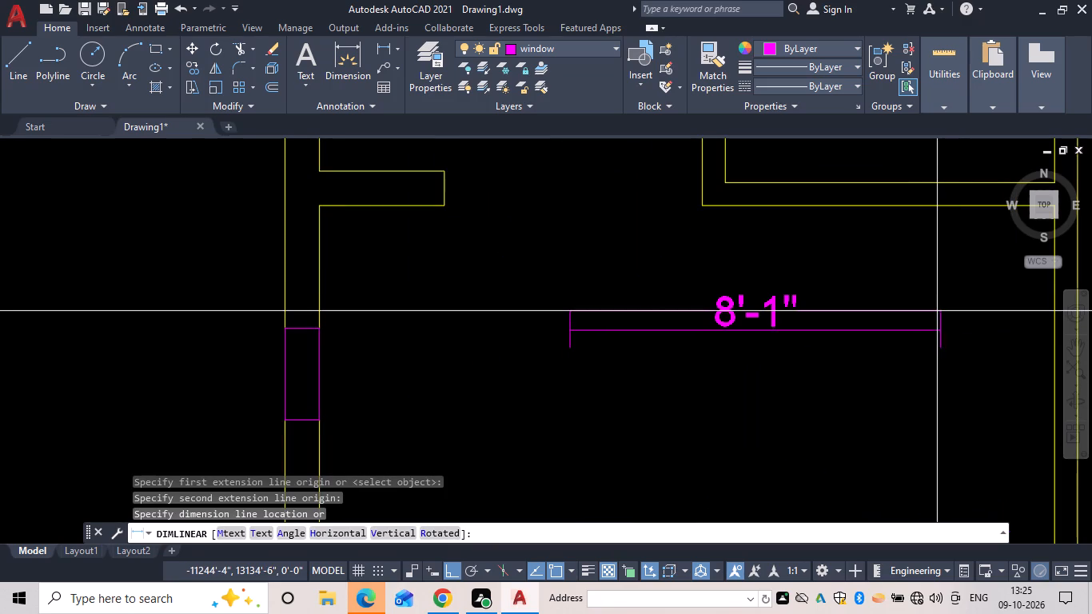
scroll(935, 305, "up", 1)
middle_click_drag(935, 305, 898, 297)
key("Escape")
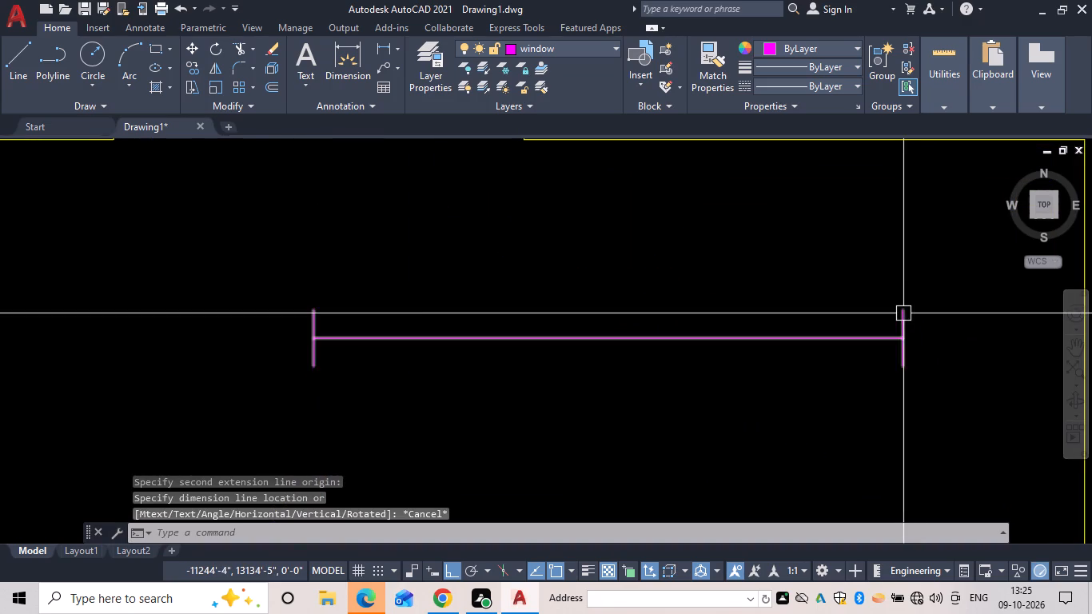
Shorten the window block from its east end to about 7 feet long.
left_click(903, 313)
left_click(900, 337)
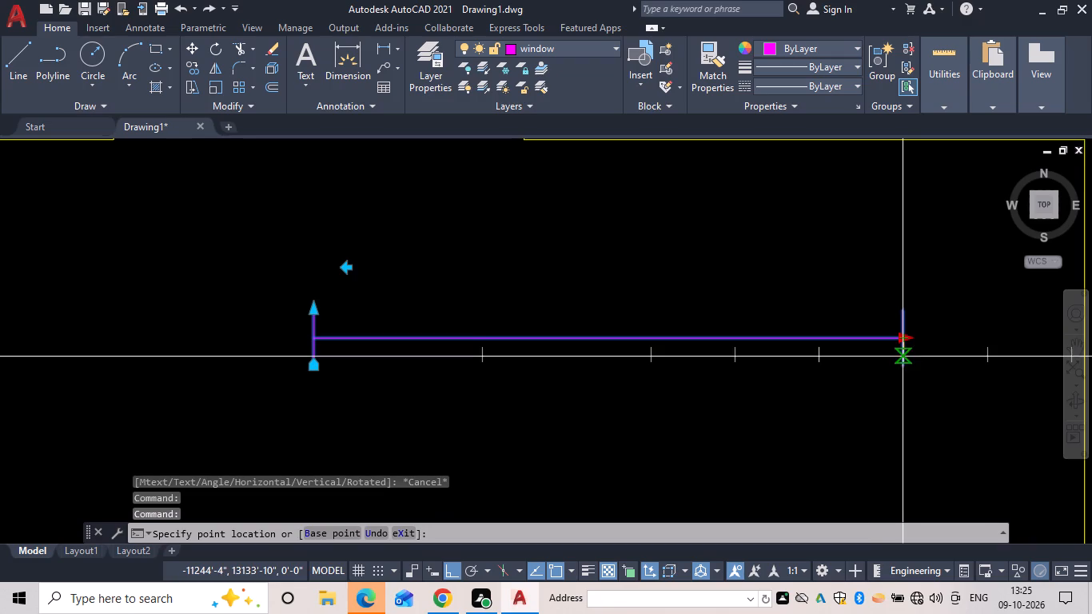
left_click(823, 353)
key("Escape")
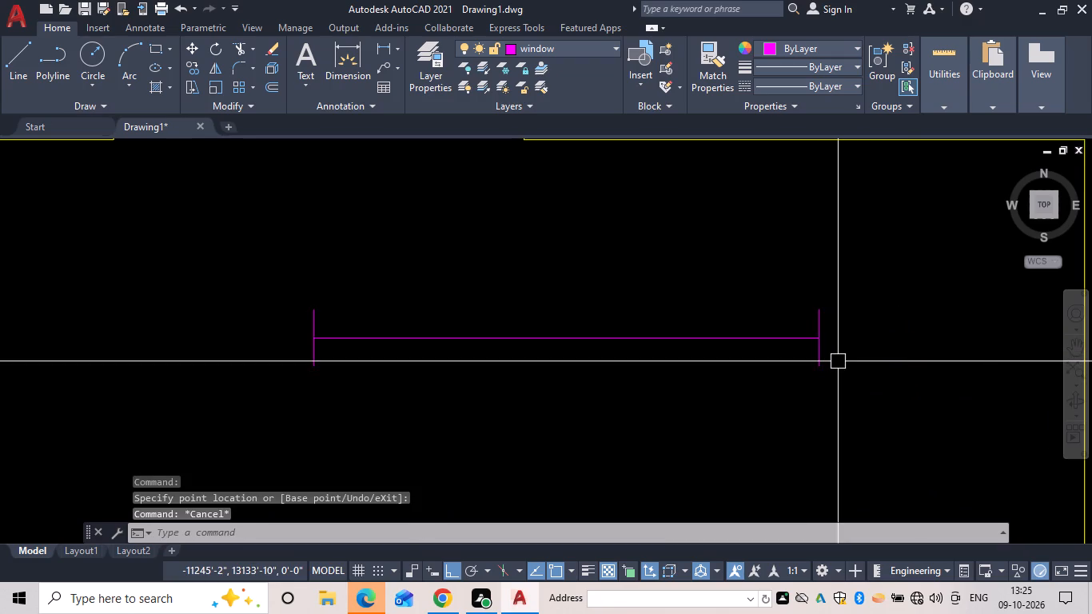
Measure the window block's length again between its end ticks, without placing a dimension.
type("dli")
key("space")
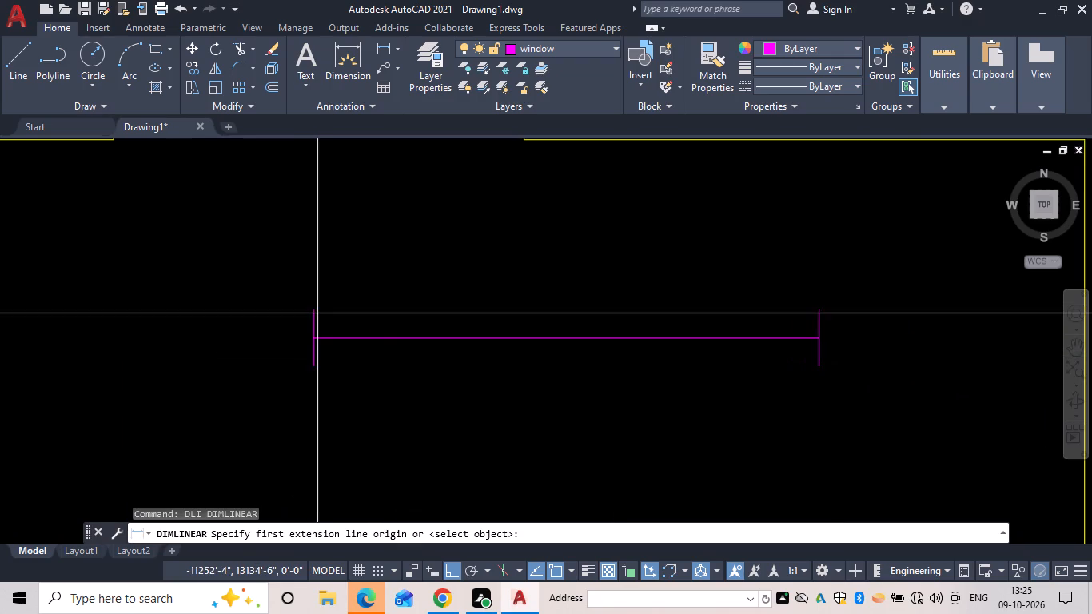
left_click_drag(315, 309, 331, 309)
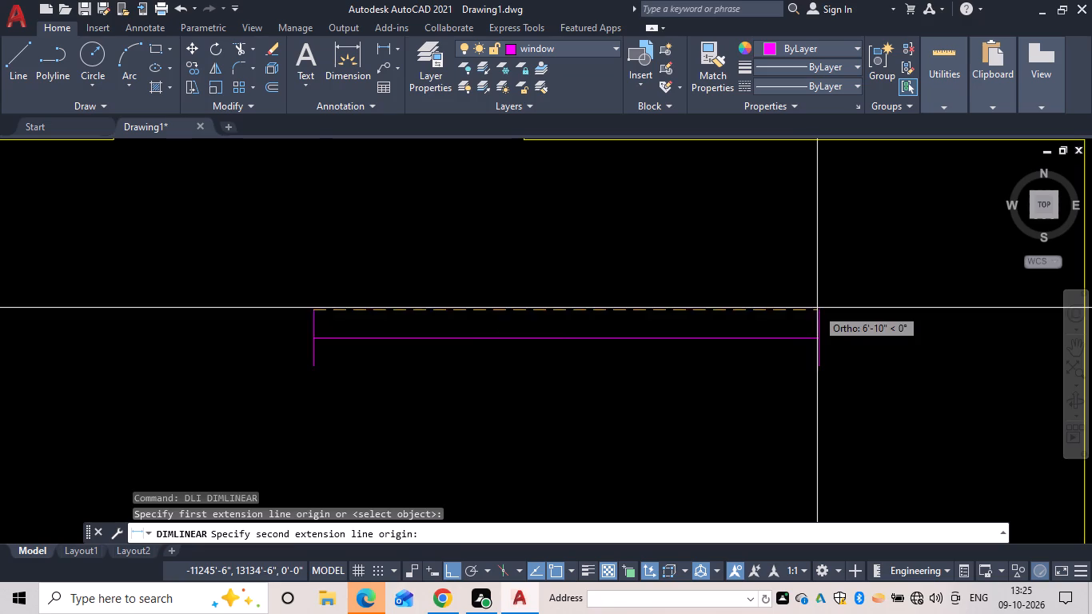
left_click(822, 310)
key("Escape")
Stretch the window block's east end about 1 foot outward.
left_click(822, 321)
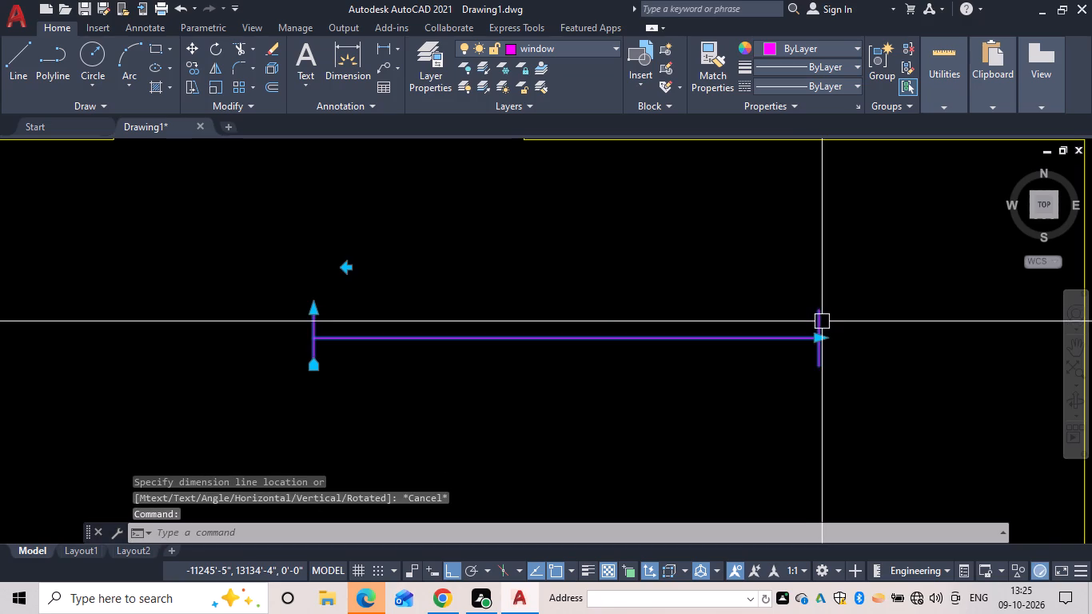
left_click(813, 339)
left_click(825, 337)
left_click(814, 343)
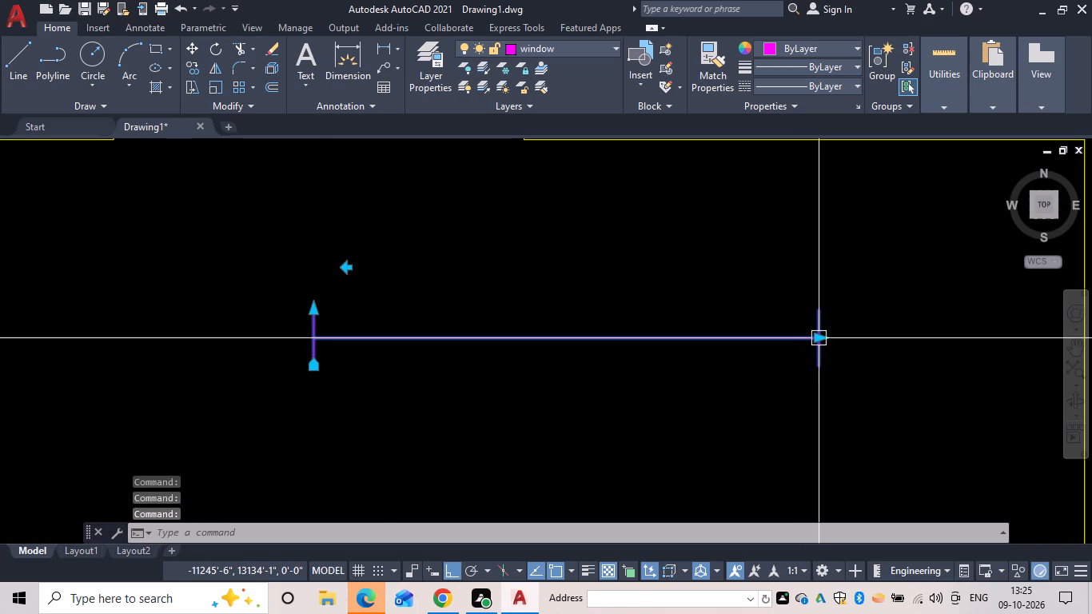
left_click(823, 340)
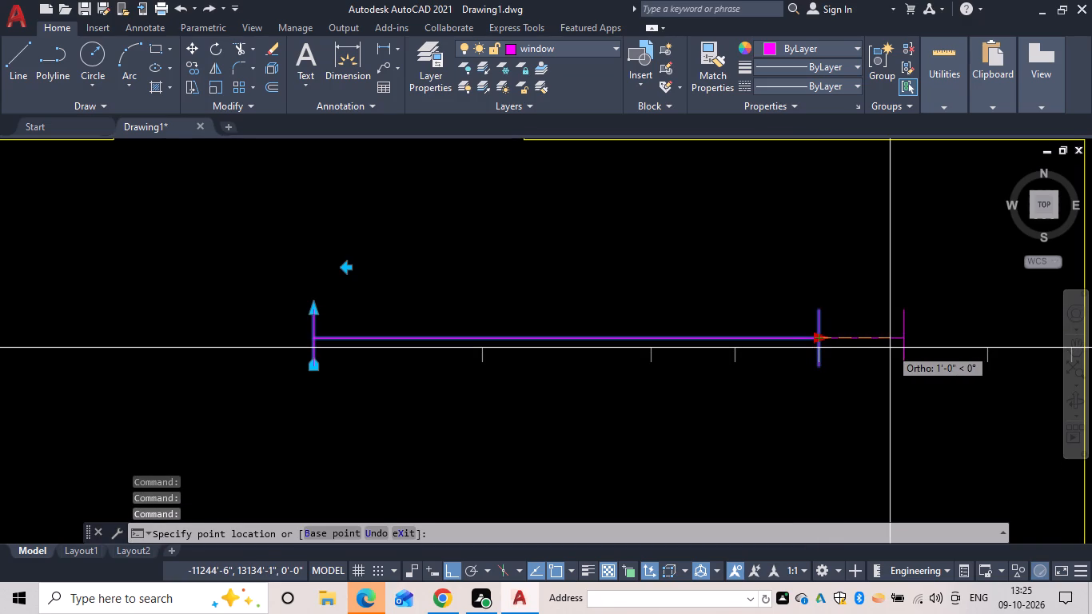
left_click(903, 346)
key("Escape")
Shorten the window block in the northwest room from its east end to about 6 feet long.
scroll(879, 353, "down", 4)
middle_click_drag(878, 353, 843, 352)
scroll(831, 349, "up", 1)
middle_click_drag(831, 349, 819, 334)
left_click(819, 334)
left_click_drag(851, 337, 823, 345)
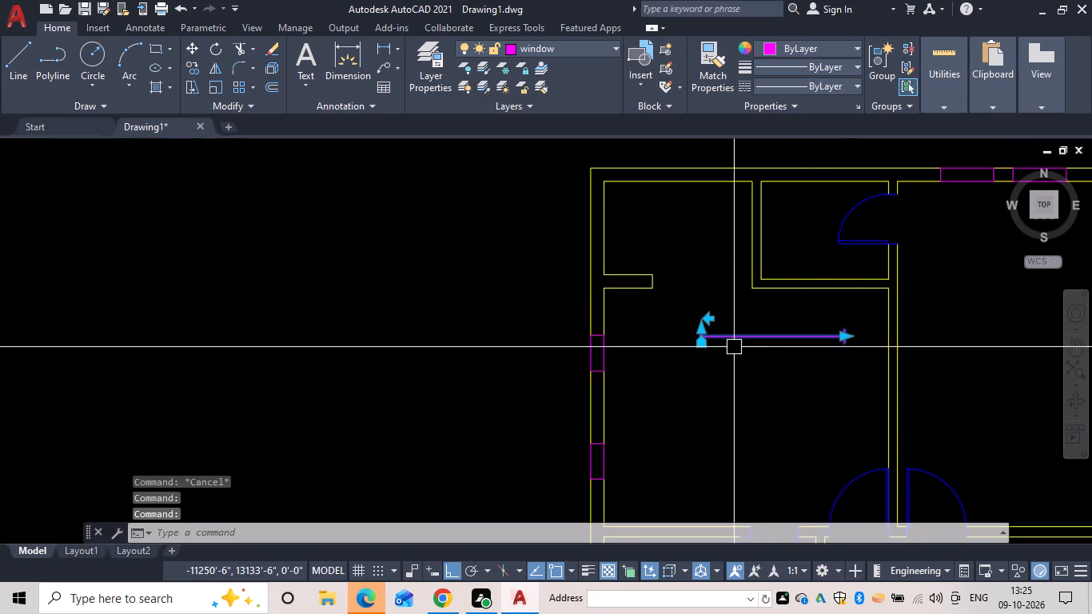
left_click(845, 339)
left_click(803, 343)
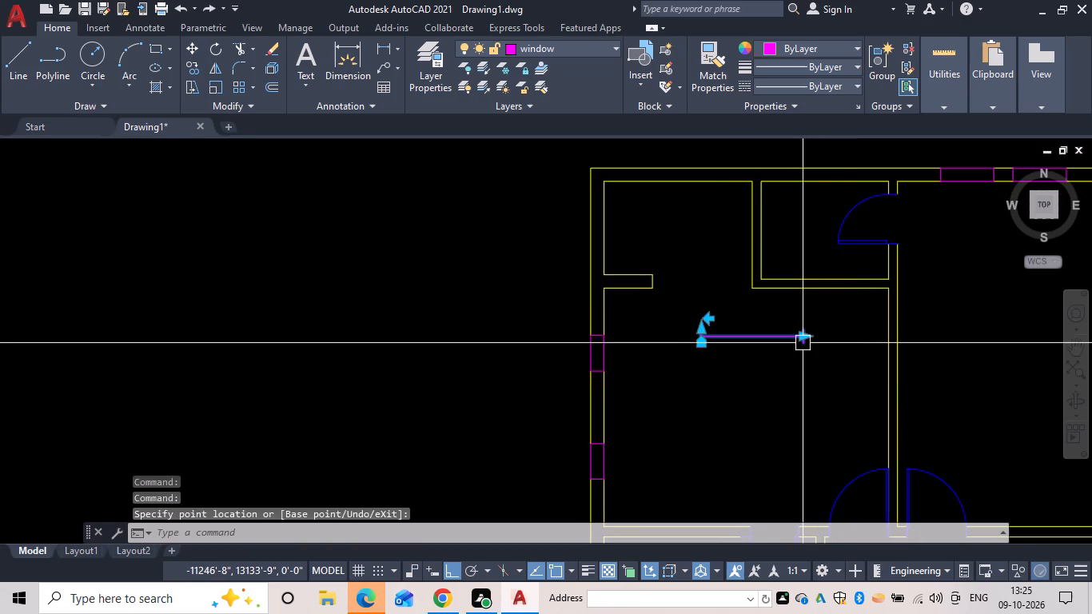
key("Escape")
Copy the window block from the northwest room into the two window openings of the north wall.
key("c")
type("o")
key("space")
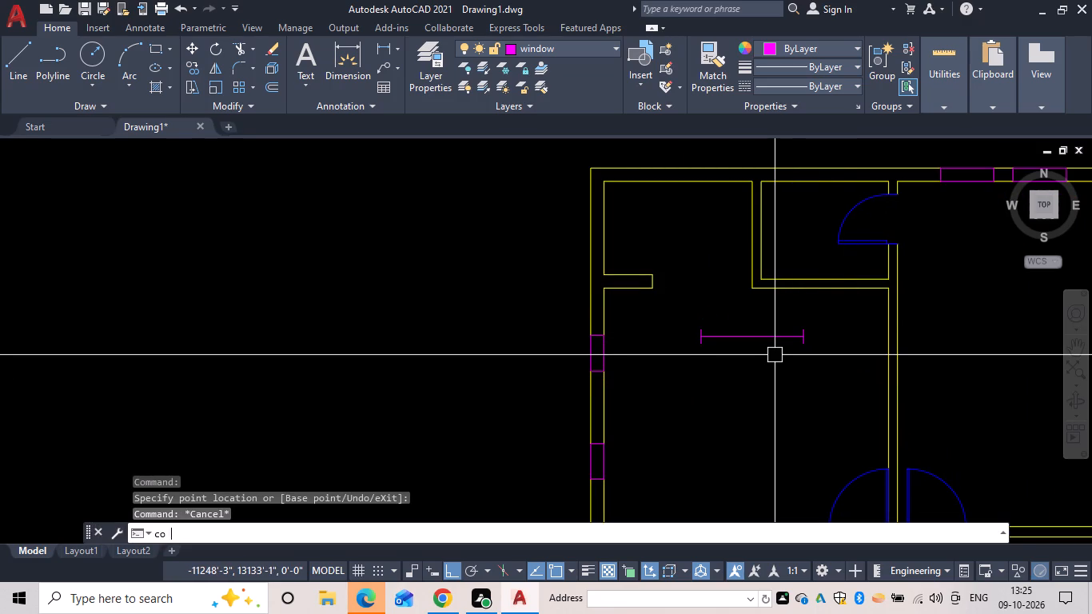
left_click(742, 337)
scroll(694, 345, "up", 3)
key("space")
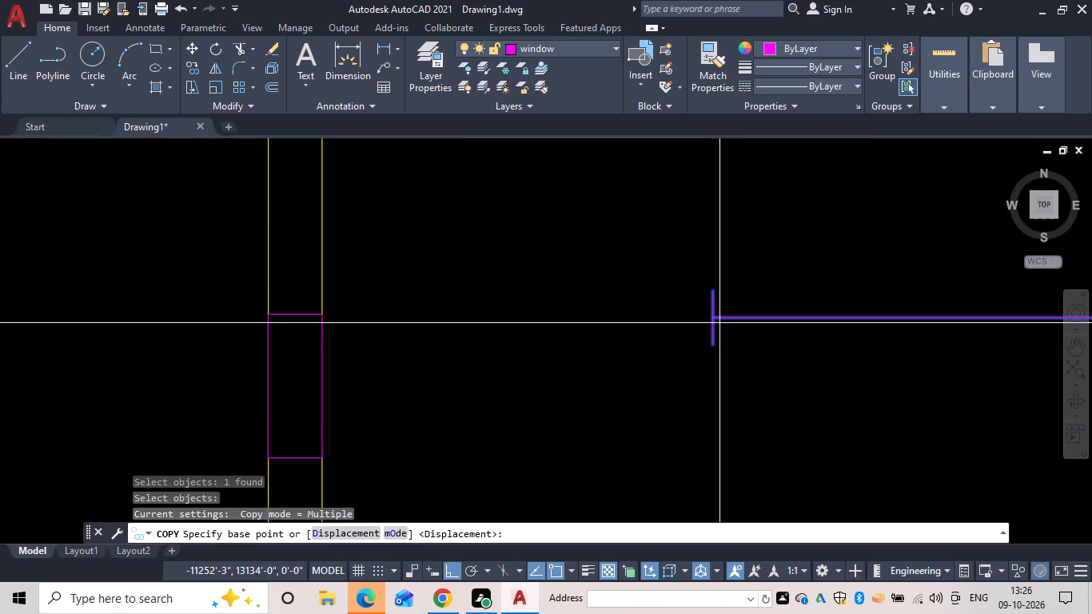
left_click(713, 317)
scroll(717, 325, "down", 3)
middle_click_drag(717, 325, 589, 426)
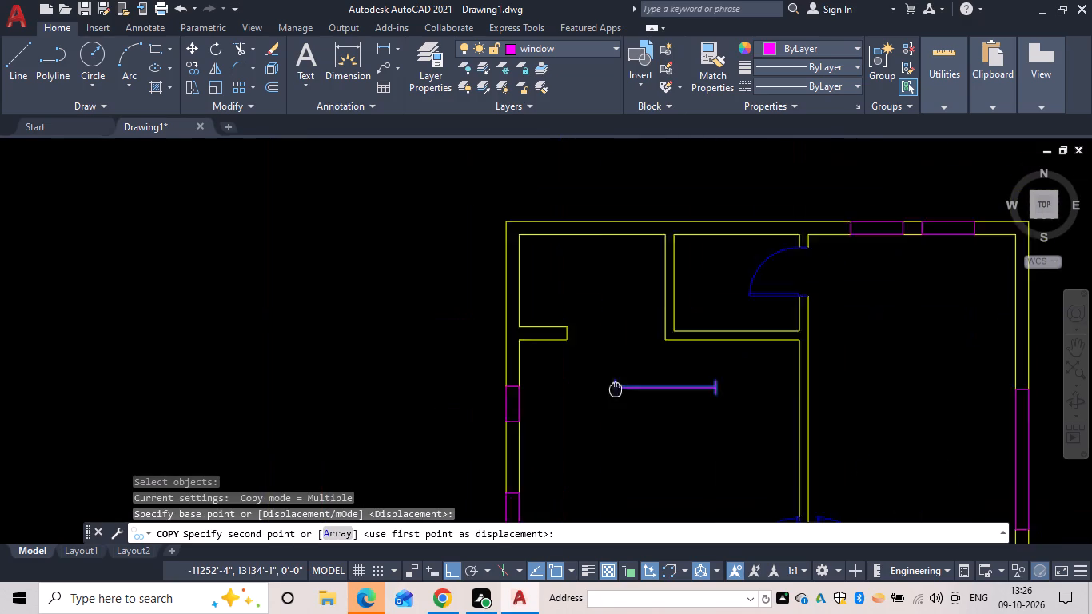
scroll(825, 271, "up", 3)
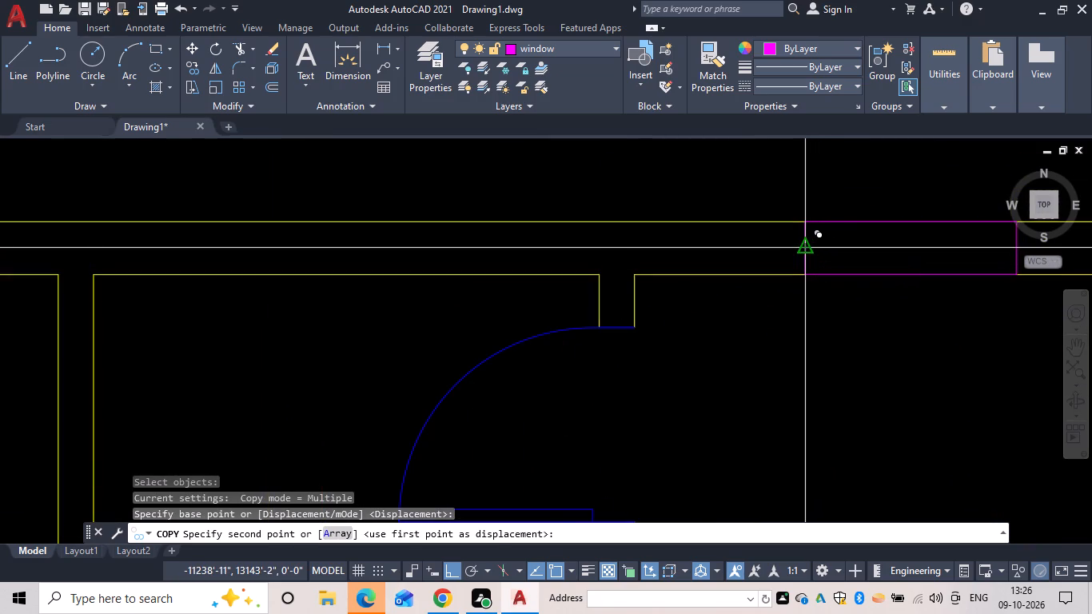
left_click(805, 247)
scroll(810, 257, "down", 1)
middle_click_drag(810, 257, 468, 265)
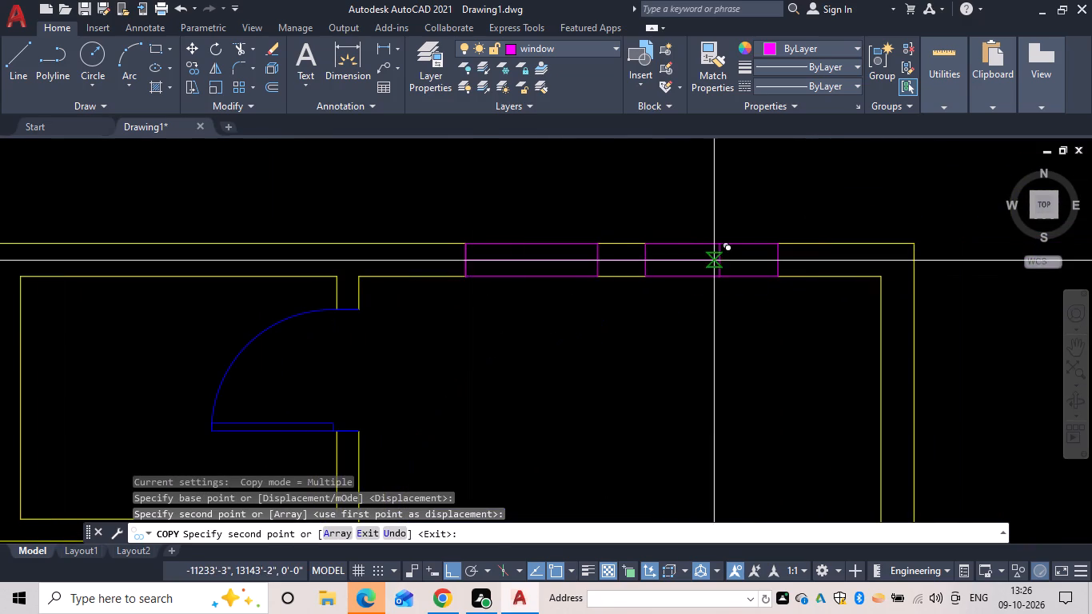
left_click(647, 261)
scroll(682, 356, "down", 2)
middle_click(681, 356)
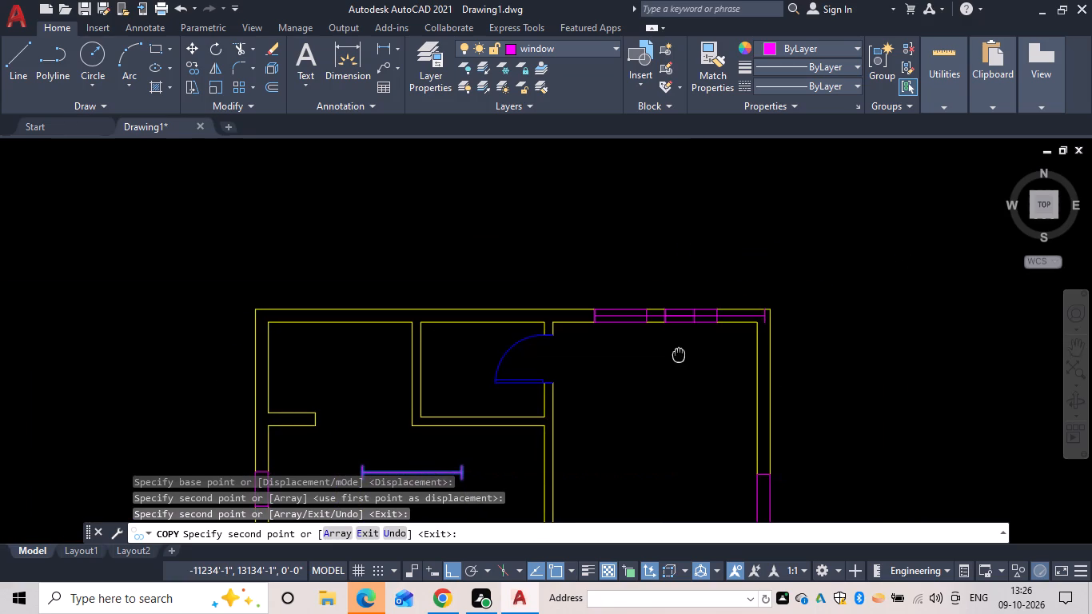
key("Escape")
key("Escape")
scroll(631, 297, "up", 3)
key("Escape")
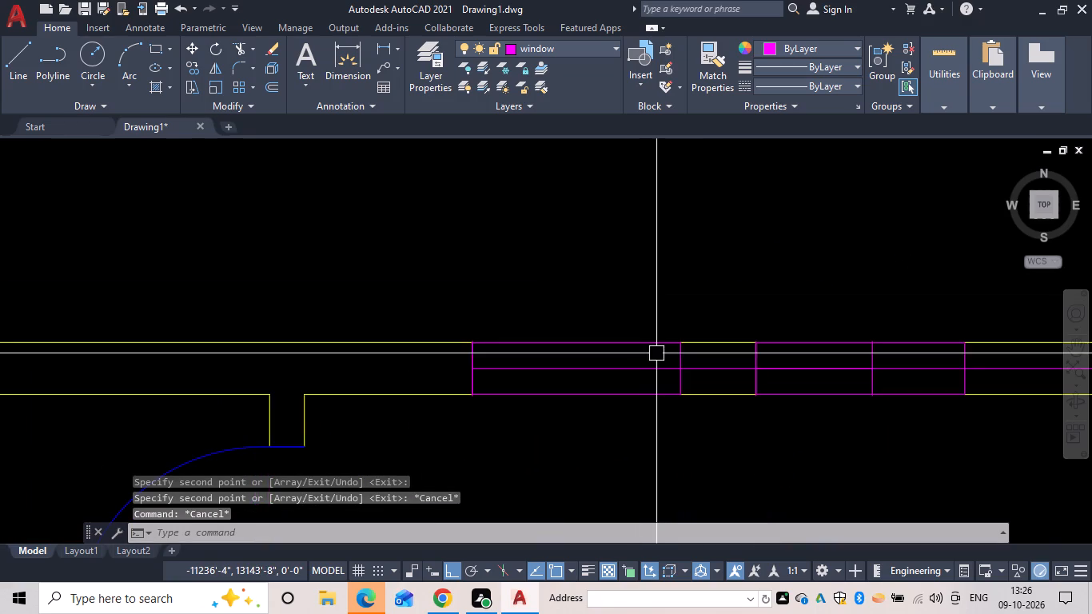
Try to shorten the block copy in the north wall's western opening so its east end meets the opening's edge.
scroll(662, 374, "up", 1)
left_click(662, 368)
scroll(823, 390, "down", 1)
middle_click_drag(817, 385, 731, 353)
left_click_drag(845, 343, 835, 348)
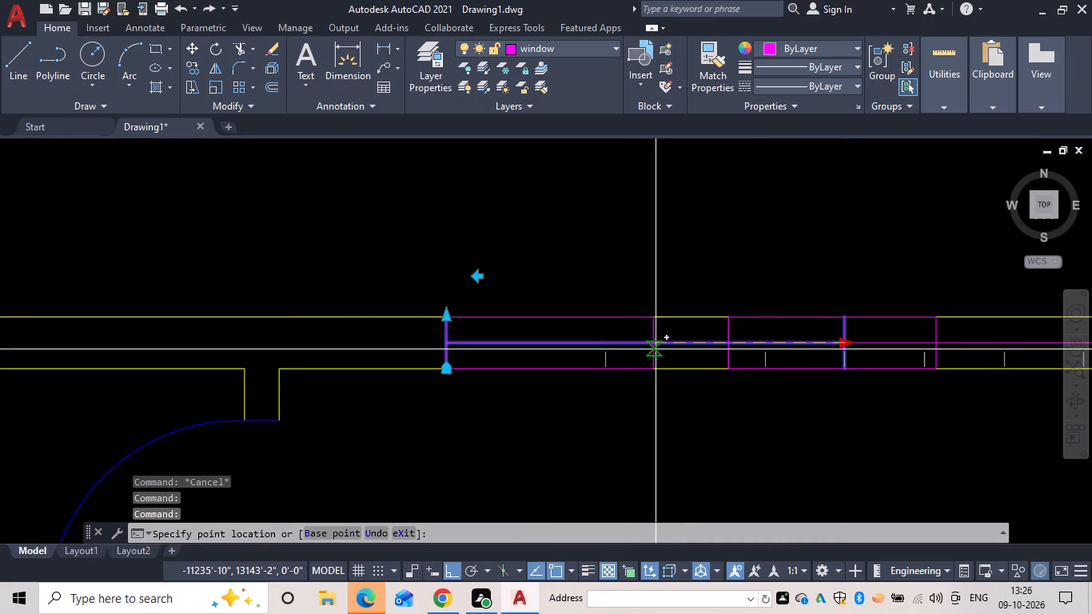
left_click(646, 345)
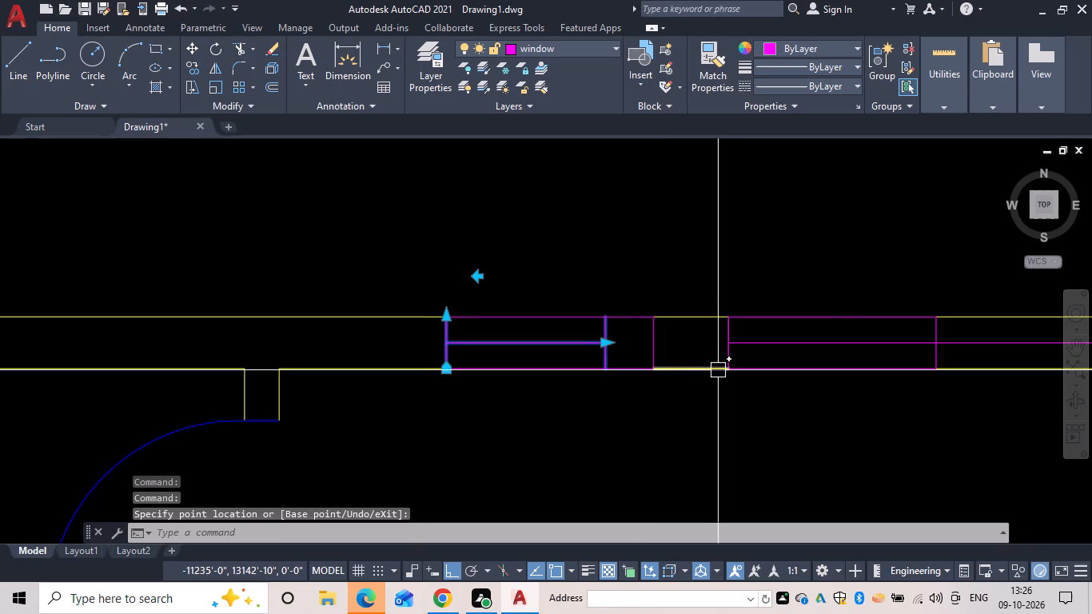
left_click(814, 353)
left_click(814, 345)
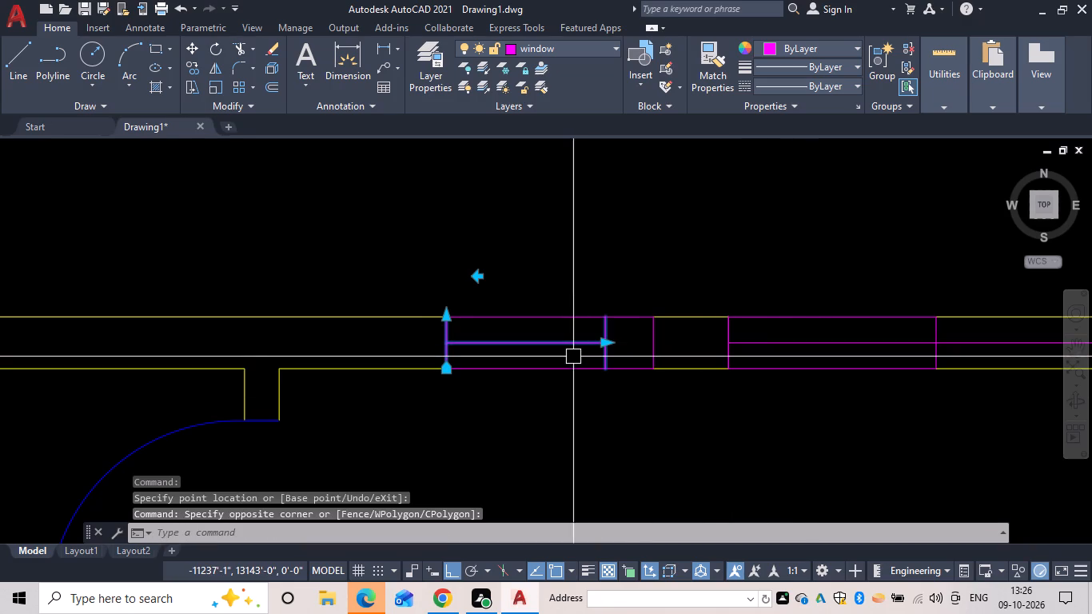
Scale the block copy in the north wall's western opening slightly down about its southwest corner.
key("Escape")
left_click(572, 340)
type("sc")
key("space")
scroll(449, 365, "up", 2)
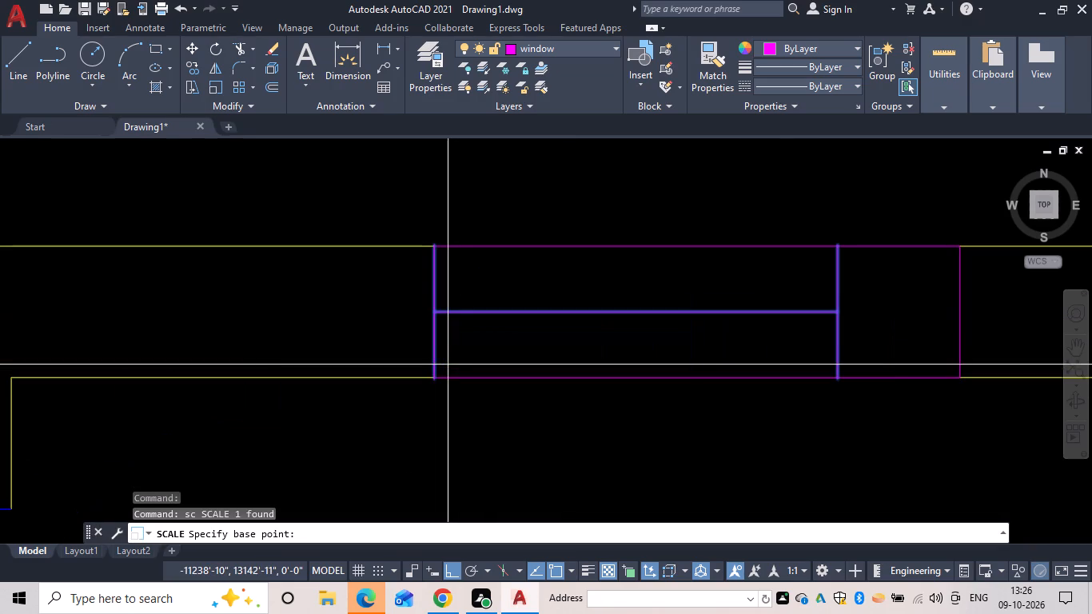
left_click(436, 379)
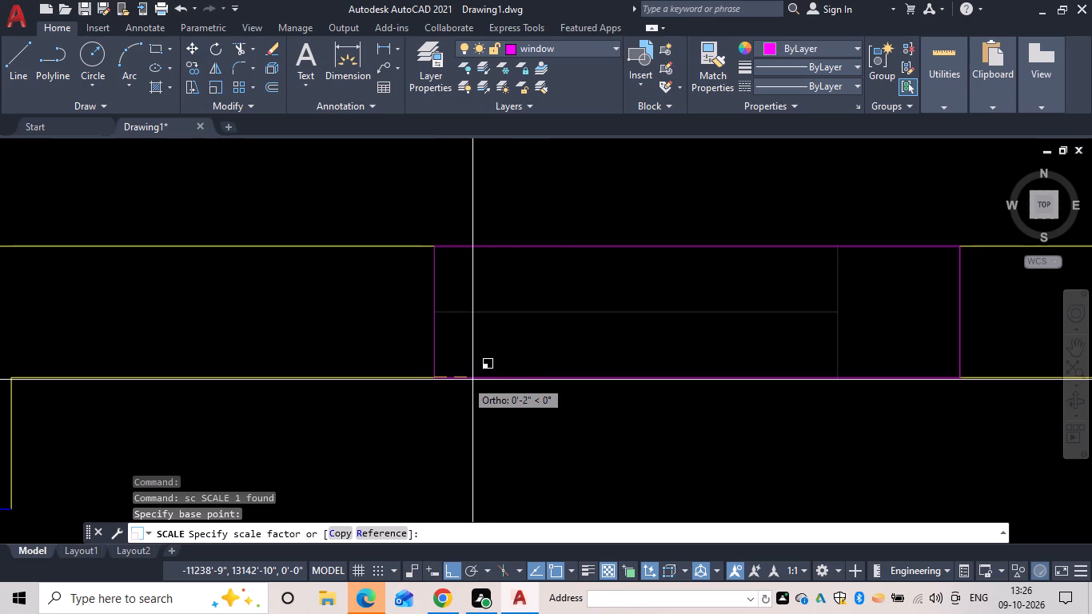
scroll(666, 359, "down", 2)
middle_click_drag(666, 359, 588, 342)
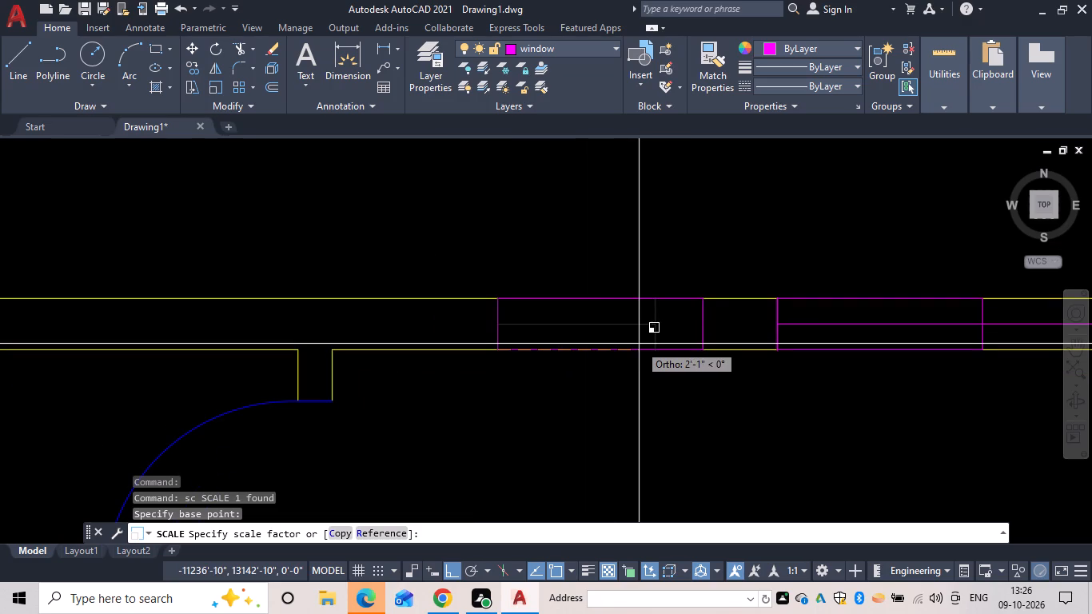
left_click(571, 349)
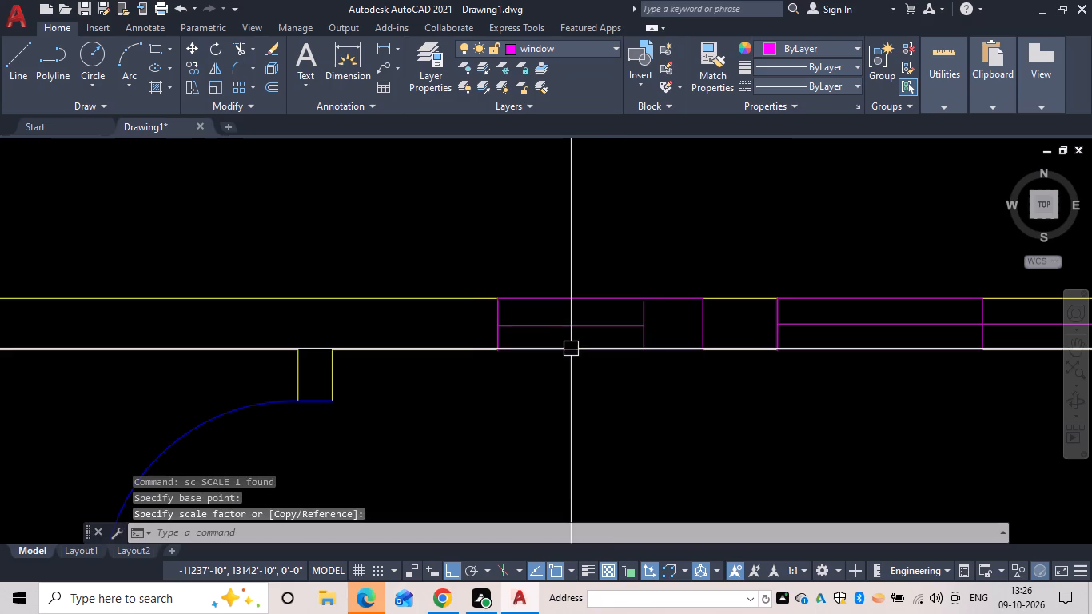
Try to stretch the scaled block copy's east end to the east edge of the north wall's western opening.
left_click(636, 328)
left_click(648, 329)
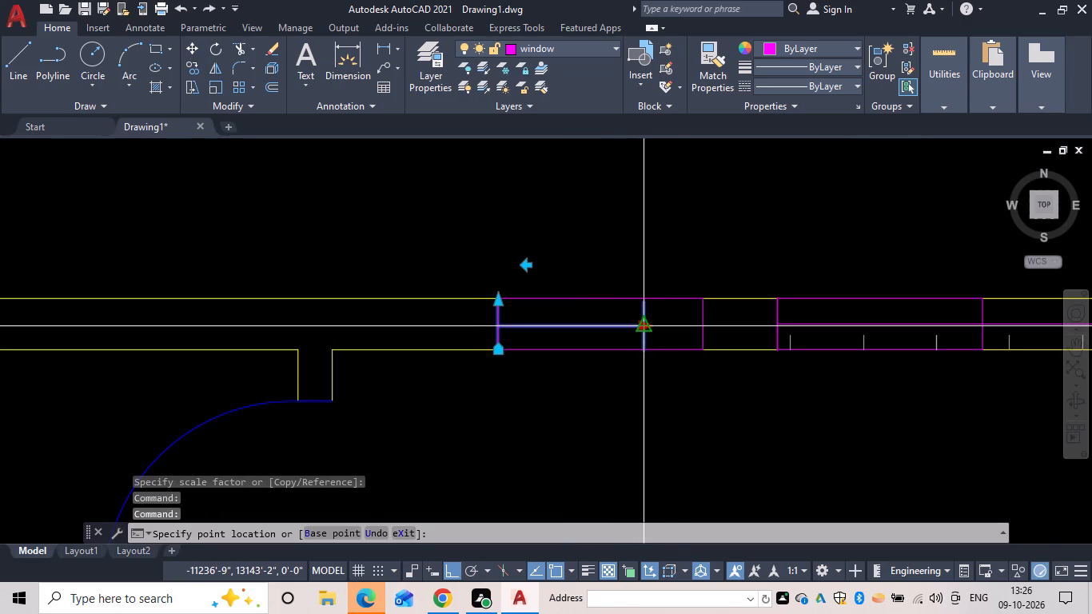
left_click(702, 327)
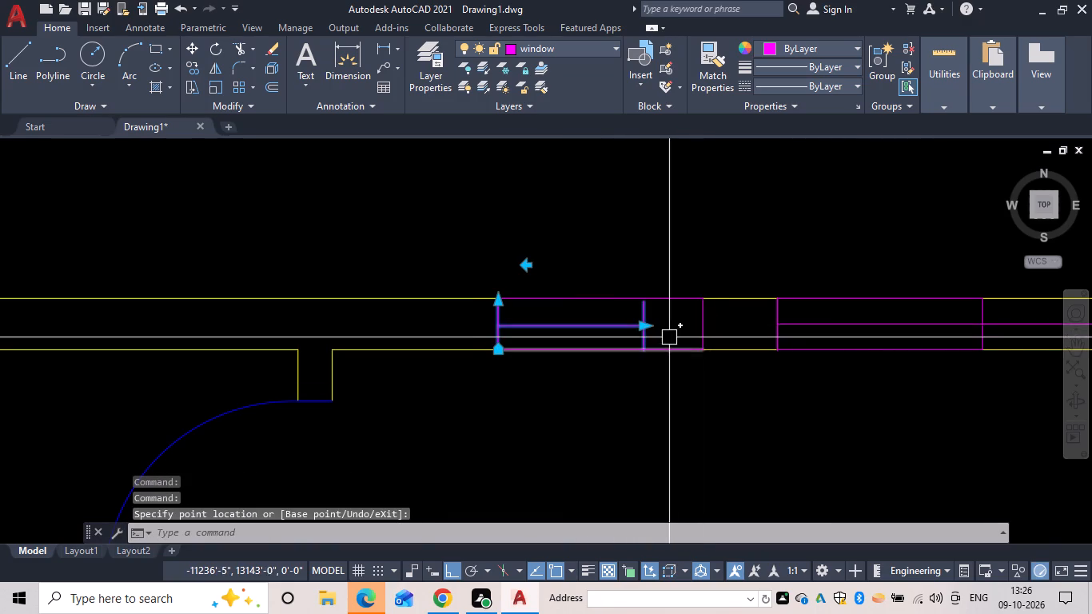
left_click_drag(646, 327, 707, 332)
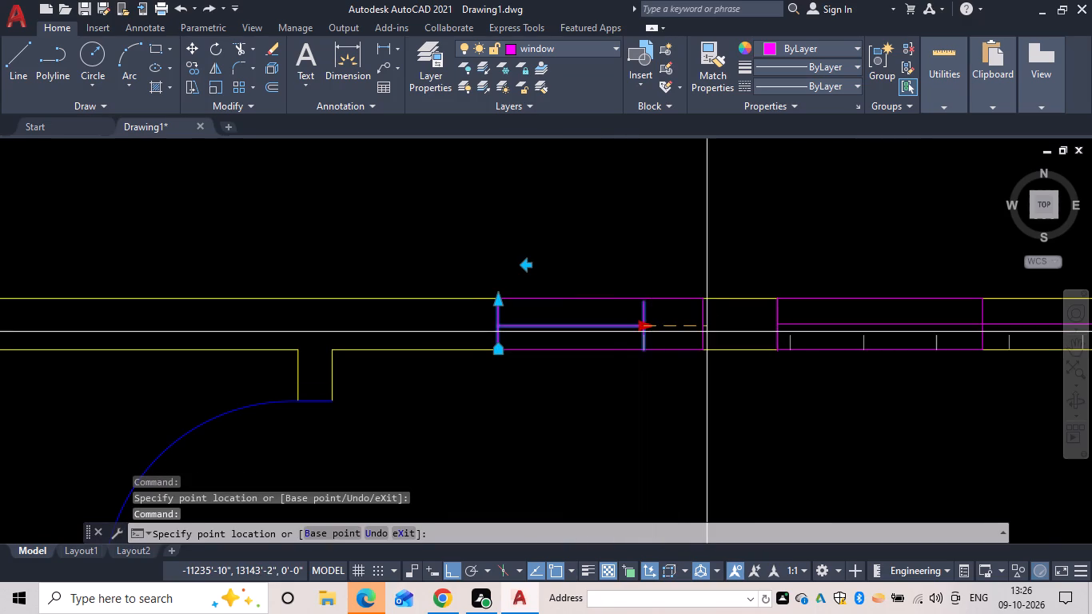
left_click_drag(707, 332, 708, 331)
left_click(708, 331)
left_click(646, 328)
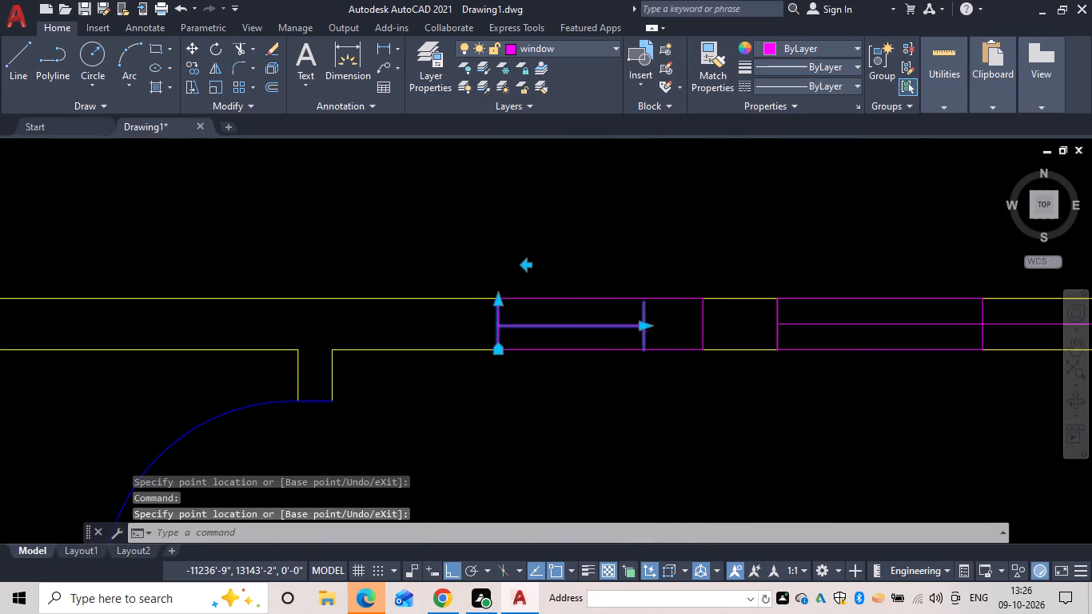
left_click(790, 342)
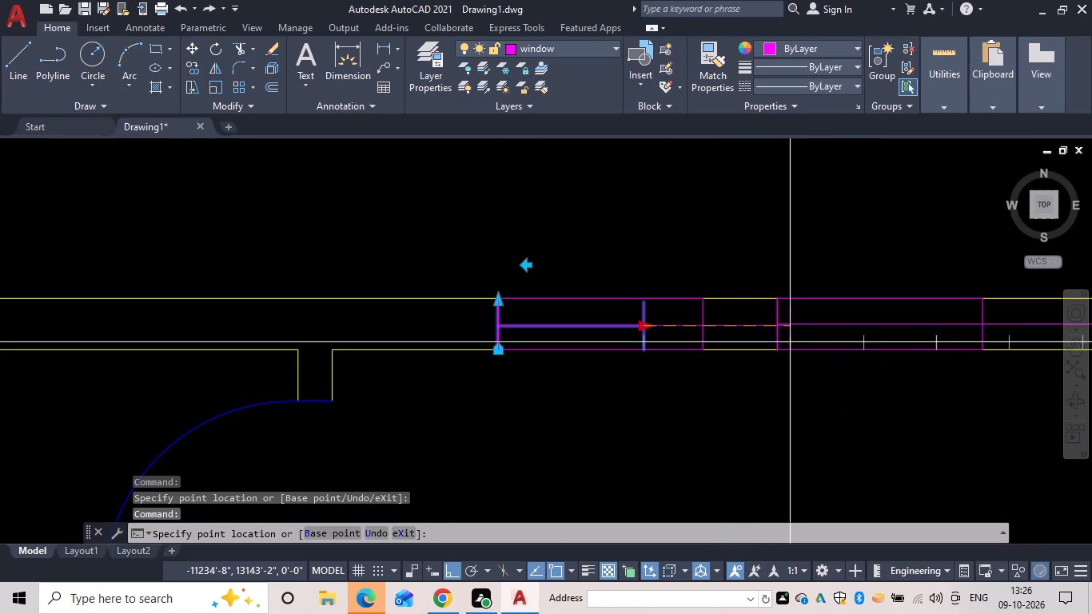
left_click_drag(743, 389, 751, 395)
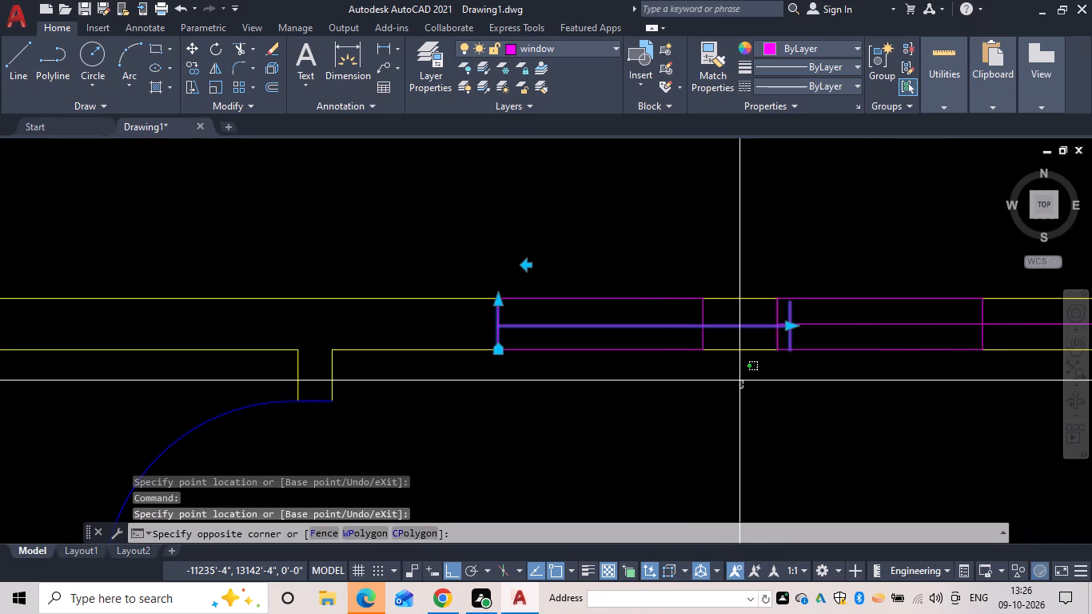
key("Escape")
Erase the two window-block copies in the north wall and the original window block in the northwest room.
left_click(663, 329)
key("e")
key("space")
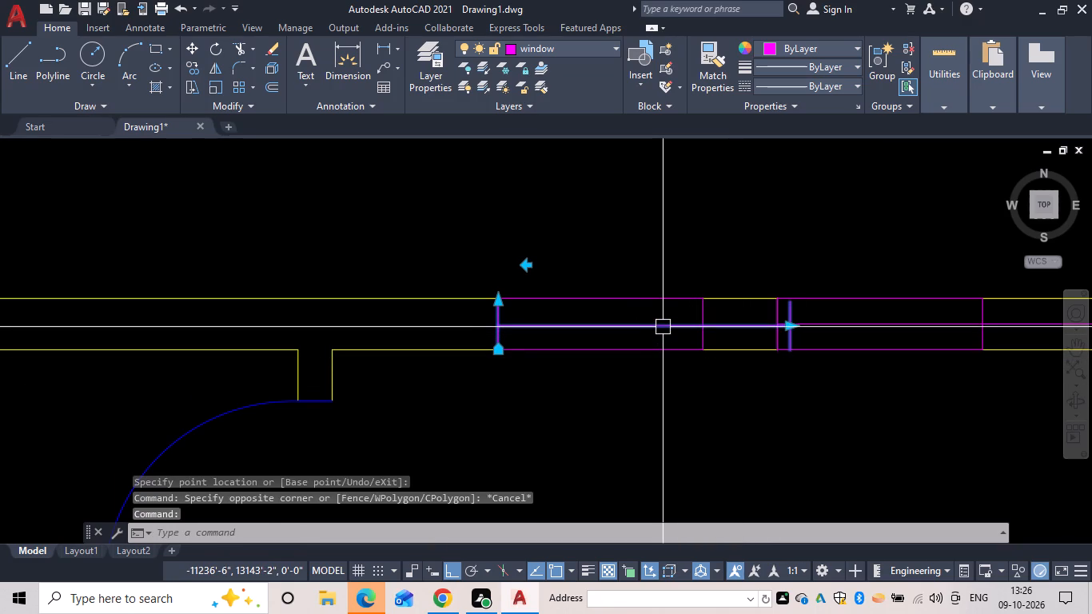
scroll(667, 331, "down", 3)
left_click(759, 333)
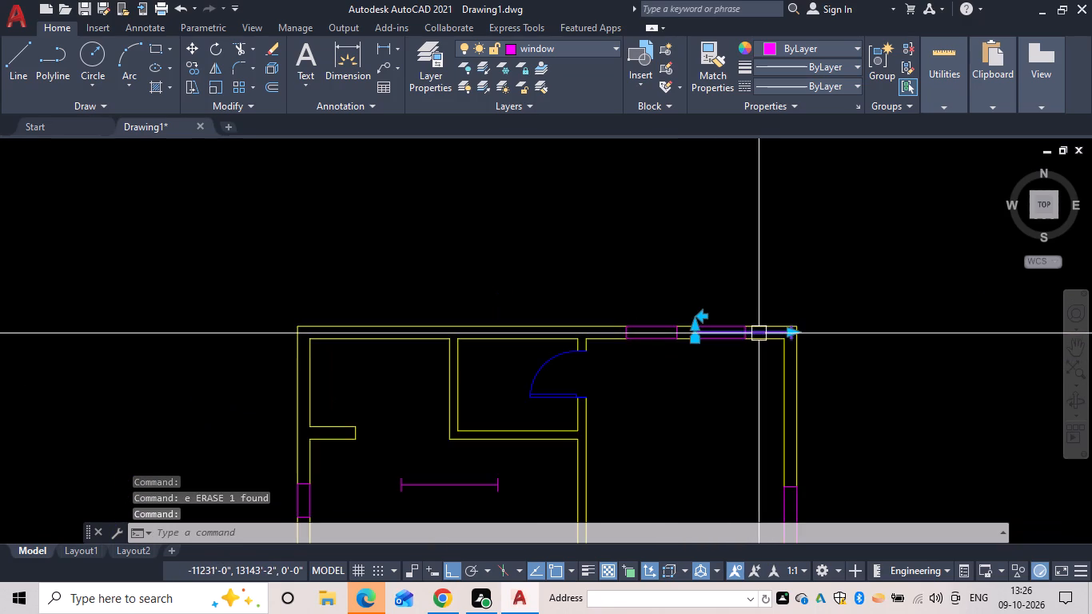
type("e")
key("space")
key("Escape")
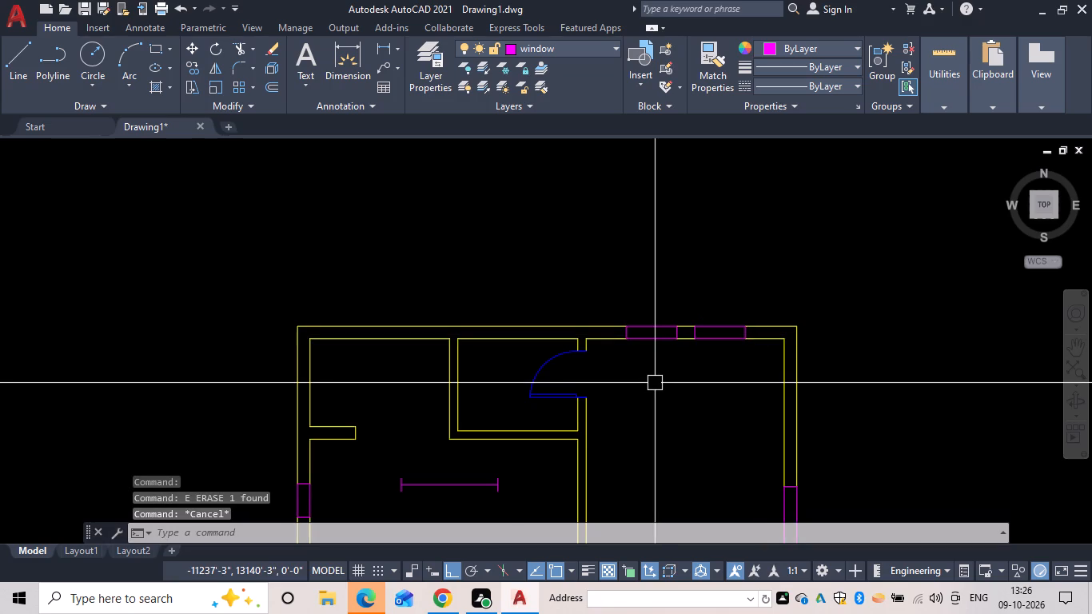
left_click(443, 485)
key("e")
key("space")
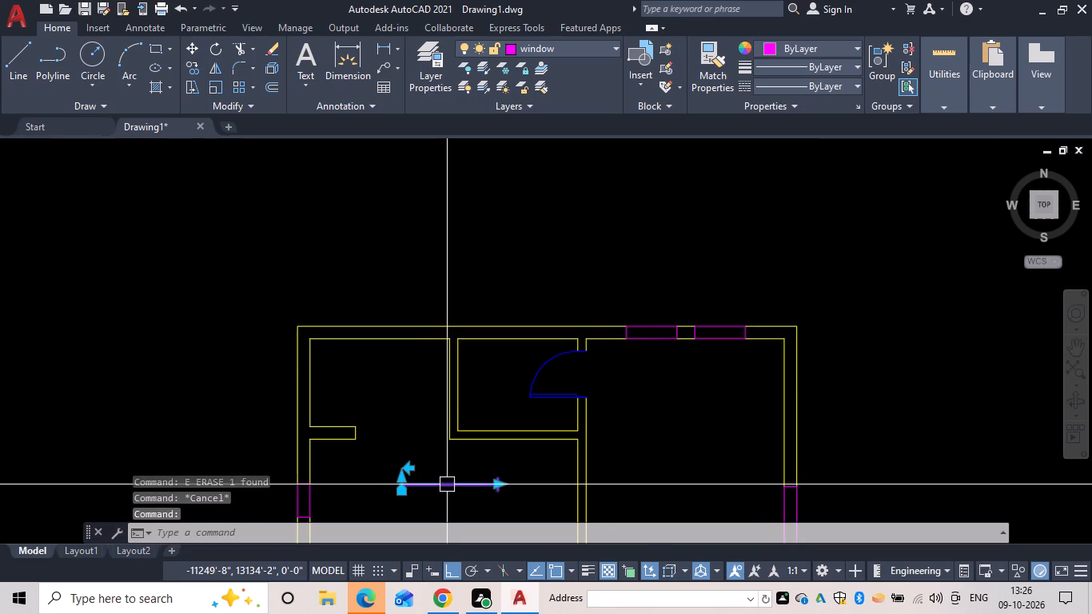
Offset both face lines of the north wall's western window 3 inches inward to form two glazing lines.
middle_click_drag(651, 357, 536, 326)
scroll(536, 326, "up", 2)
key("Escape")
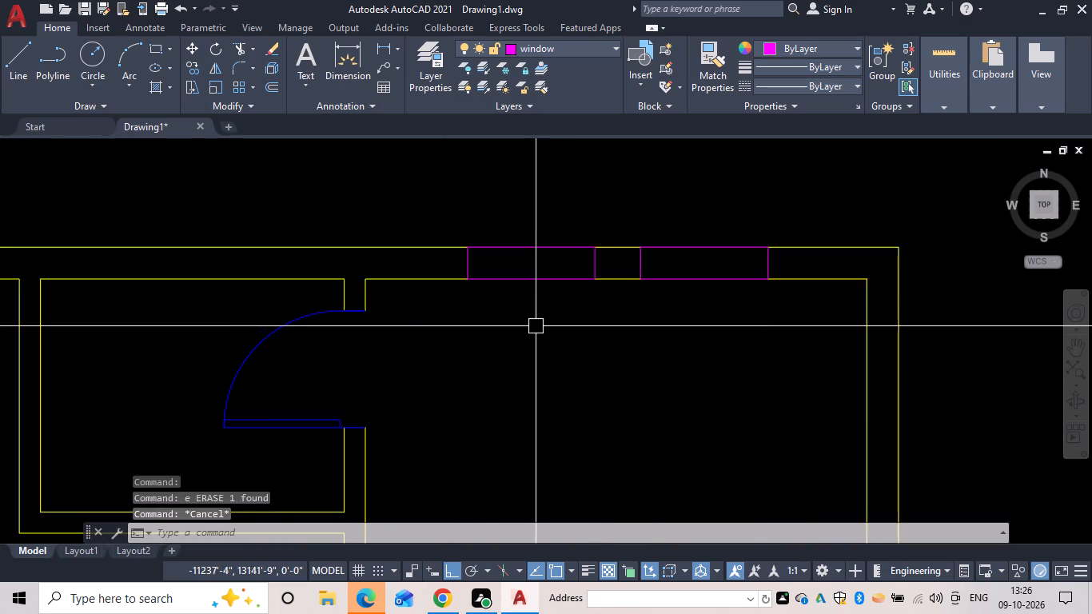
type("of 3")
key("space")
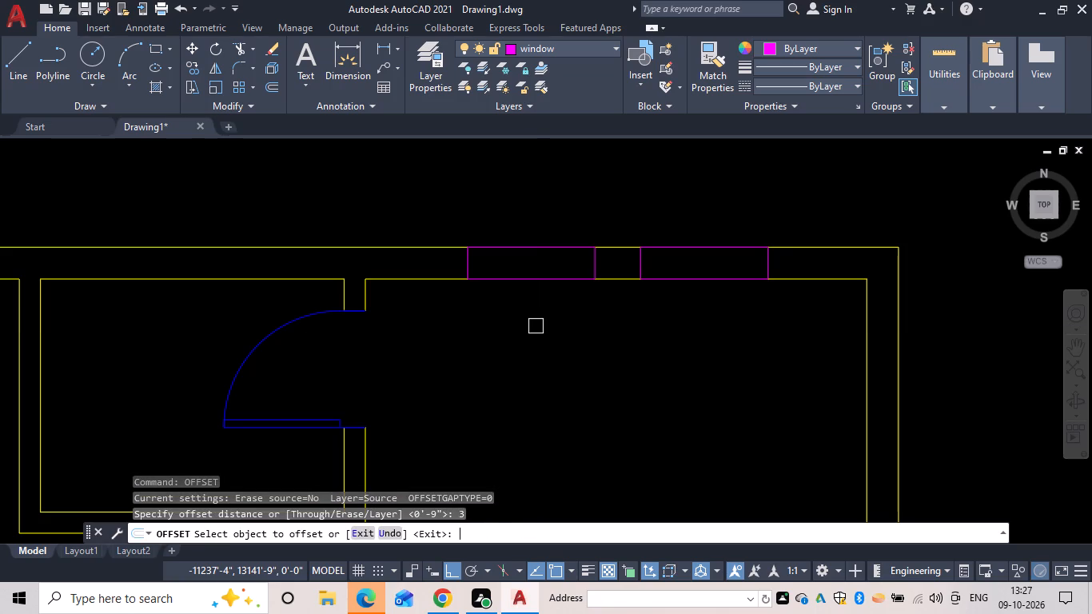
double_click(505, 278)
left_click(522, 249)
left_click(520, 265)
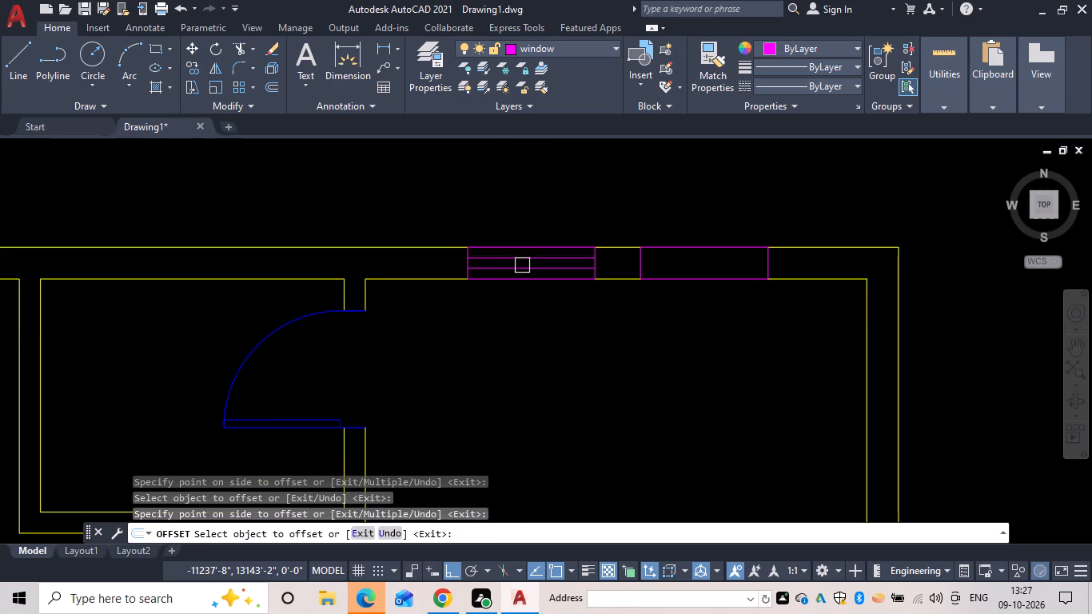
scroll(528, 254, "up", 2)
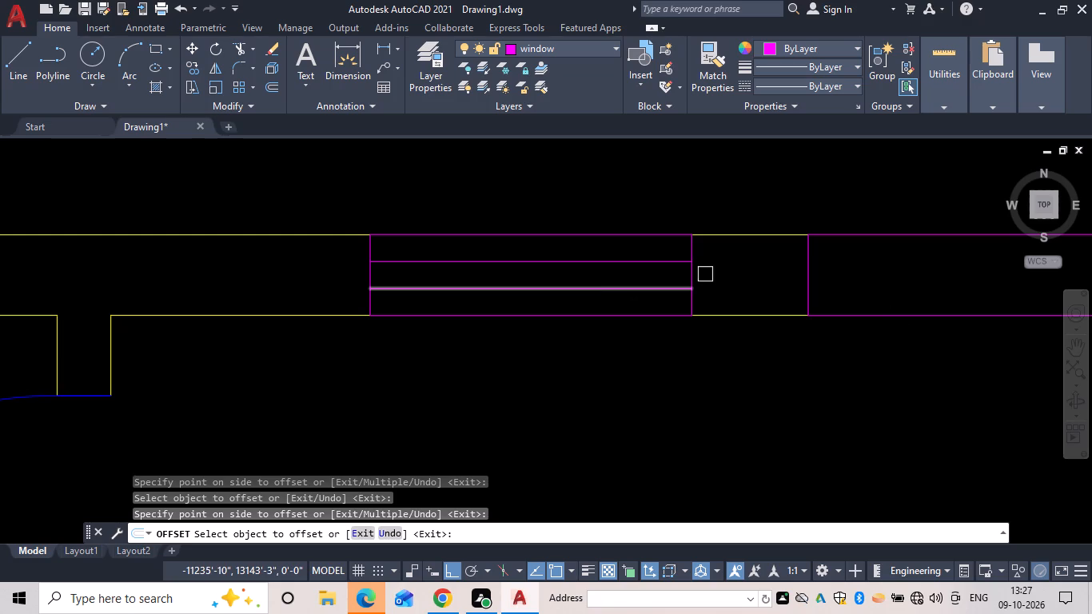
left_click(624, 288)
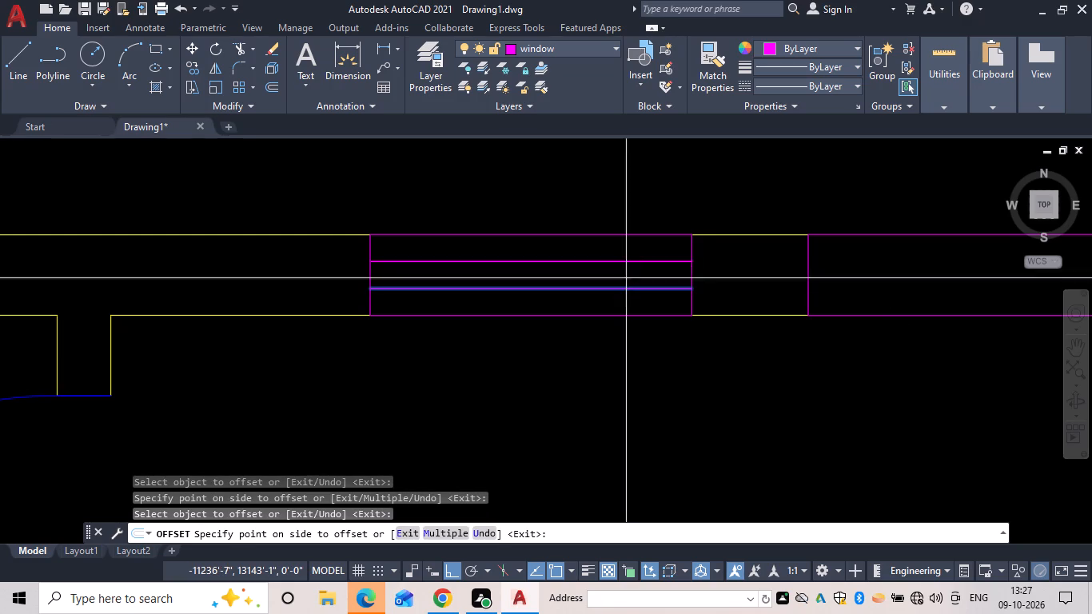
key("Escape")
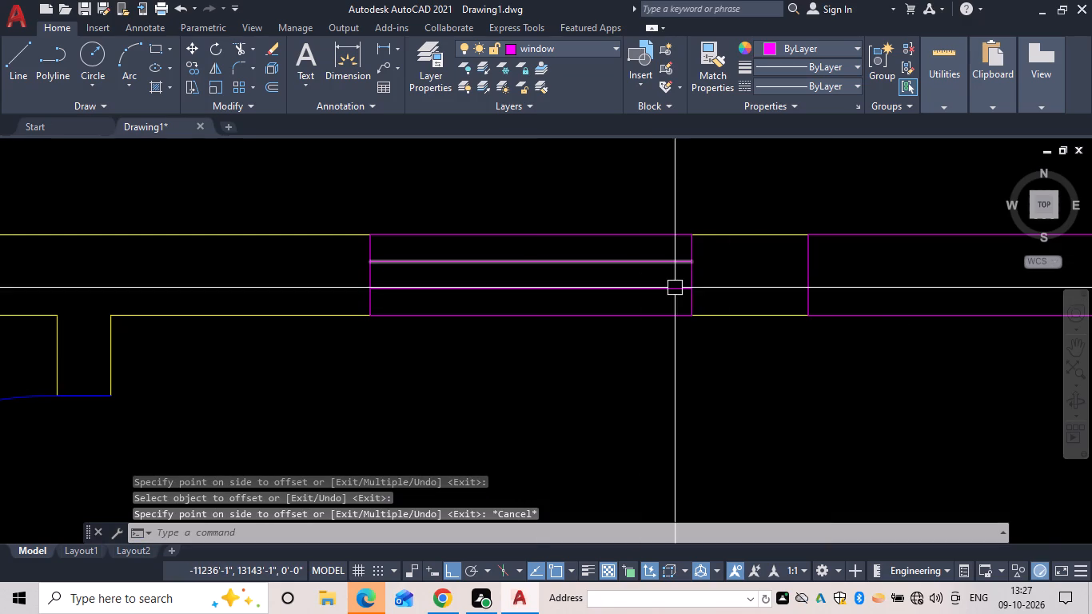
Offset both face lines of the north wall's eastern window 3 inches inward.
key("space")
key("space")
left_click_drag(855, 315, 852, 300)
left_click(851, 291)
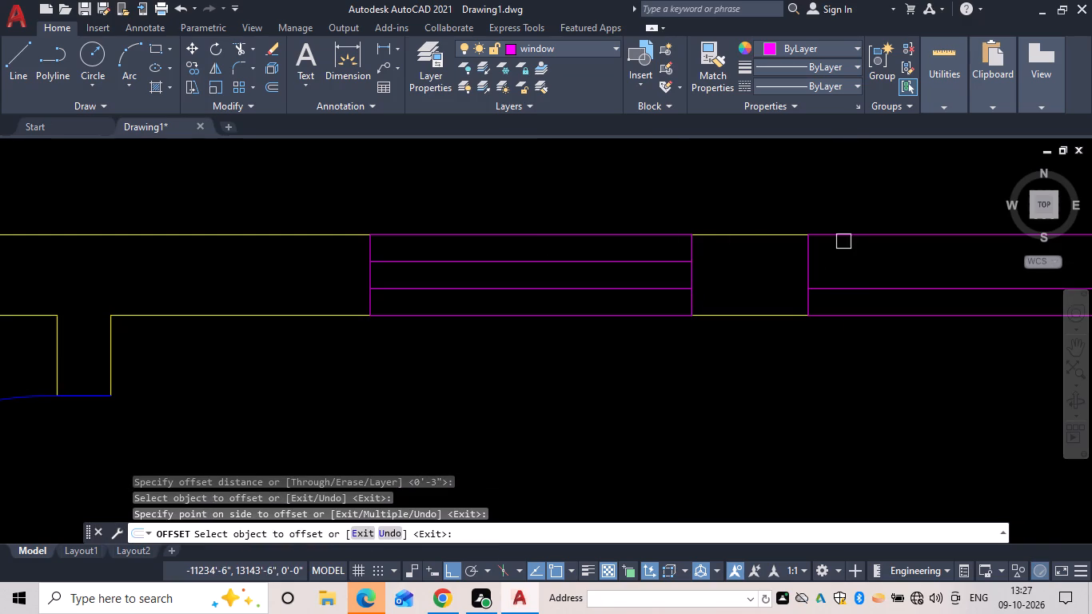
left_click_drag(843, 236, 845, 245)
left_click(846, 258)
Offset both face lines of the long window in the northeast room's east wall 3 inches inward.
scroll(865, 268, "down", 2)
middle_click_drag(862, 267, 312, 240)
scroll(421, 326, "down", 2)
middle_click_drag(421, 327, 450, 151)
left_click_drag(502, 325, 472, 330)
left_click(445, 330)
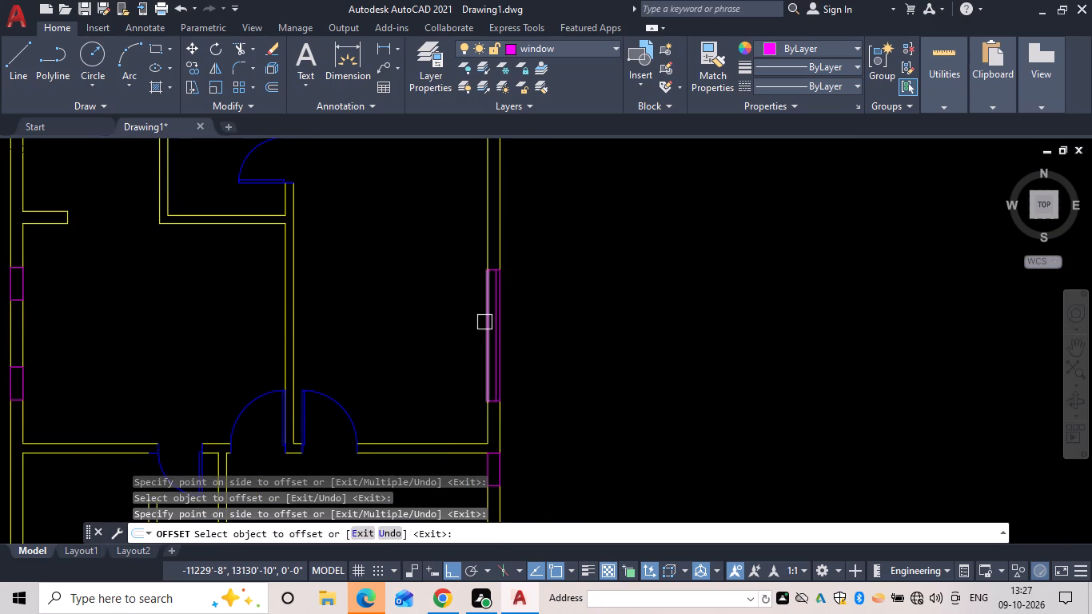
left_click(484, 322)
left_click(522, 320)
Offset both face lines of the east-wall window just south of the northeast room 3 inches inward.
scroll(522, 320, "down", 1)
middle_click_drag(520, 313, 499, 169)
scroll(494, 293, "up", 3)
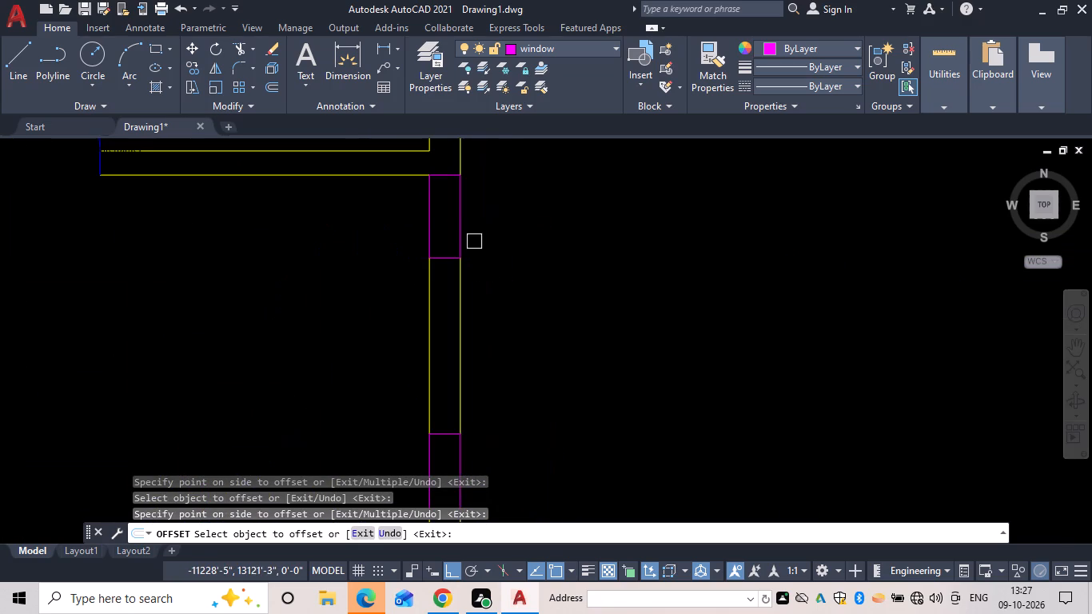
left_click(457, 235)
left_click(427, 244)
left_click(427, 240)
left_click(474, 239)
Offset both face lines of the next short window further south in the east wall 3 inches inward.
scroll(484, 253, "down", 2)
middle_click_drag(484, 255, 468, 140)
scroll(452, 216, "up", 2)
left_click_drag(461, 236, 446, 245)
left_click(428, 253)
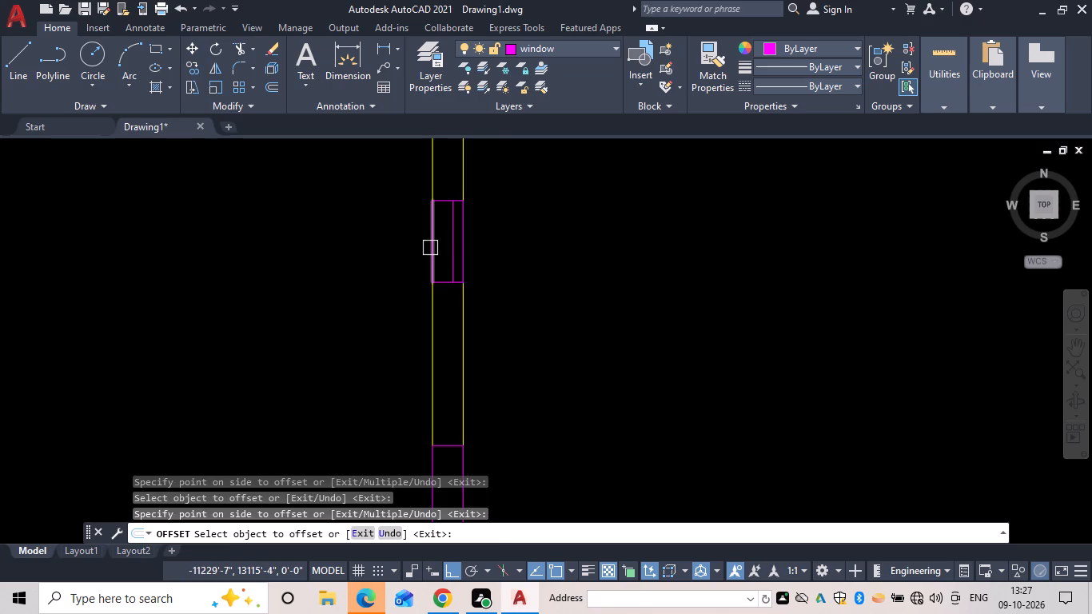
left_click_drag(431, 248, 448, 249)
left_click(492, 250)
Offset both face lines of the east-wall window just north of the projecting east room 3 inches inward.
scroll(488, 271, "down", 1)
middle_click_drag(487, 271, 484, 151)
left_click_drag(468, 294, 440, 307)
left_click(436, 308)
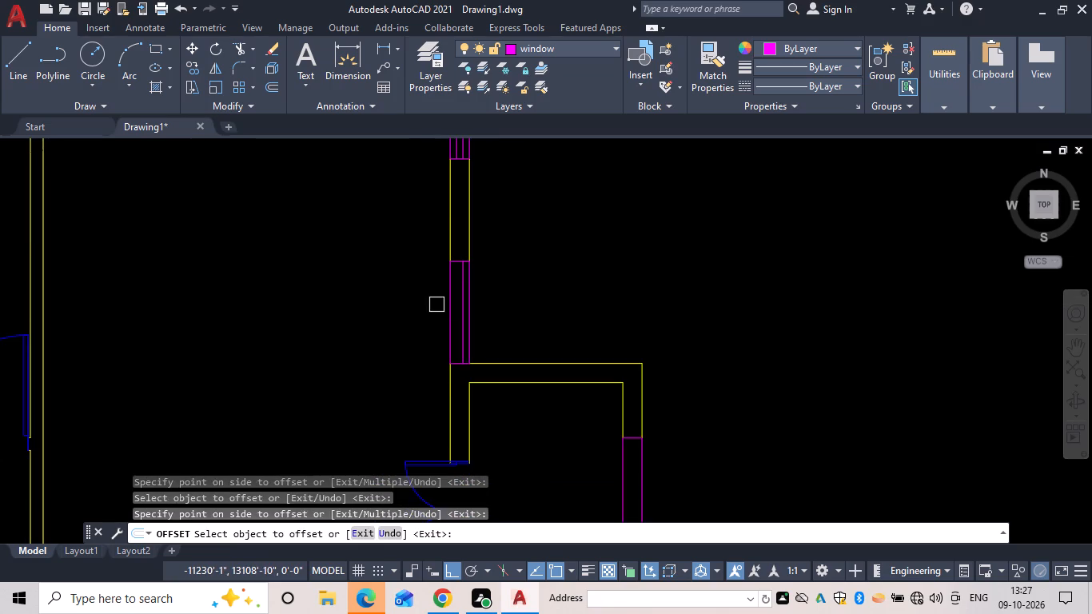
left_click_drag(444, 302, 464, 304)
left_click(508, 305)
Offset both face lines of the window in the projecting room's east wall 3 inches inward.
middle_click_drag(518, 327, 500, 168)
left_click_drag(602, 311, 622, 311)
left_click(642, 311)
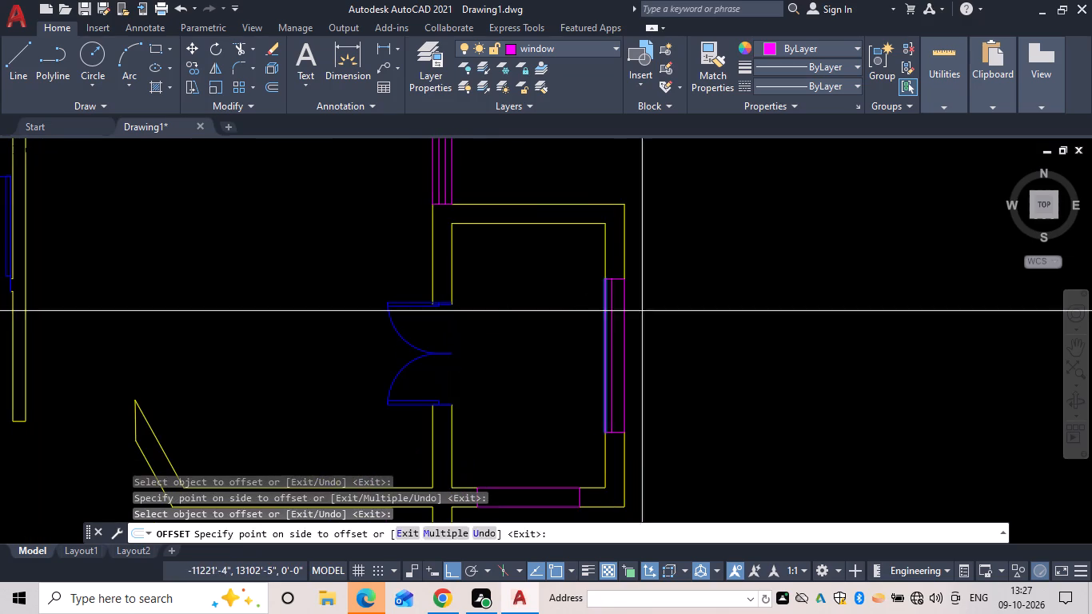
left_click_drag(622, 316, 611, 317)
left_click(545, 335)
Offset both face lines of the window in the projecting room's south wall 3 inches inward.
scroll(544, 333, "down", 1)
middle_click_drag(544, 333, 538, 170)
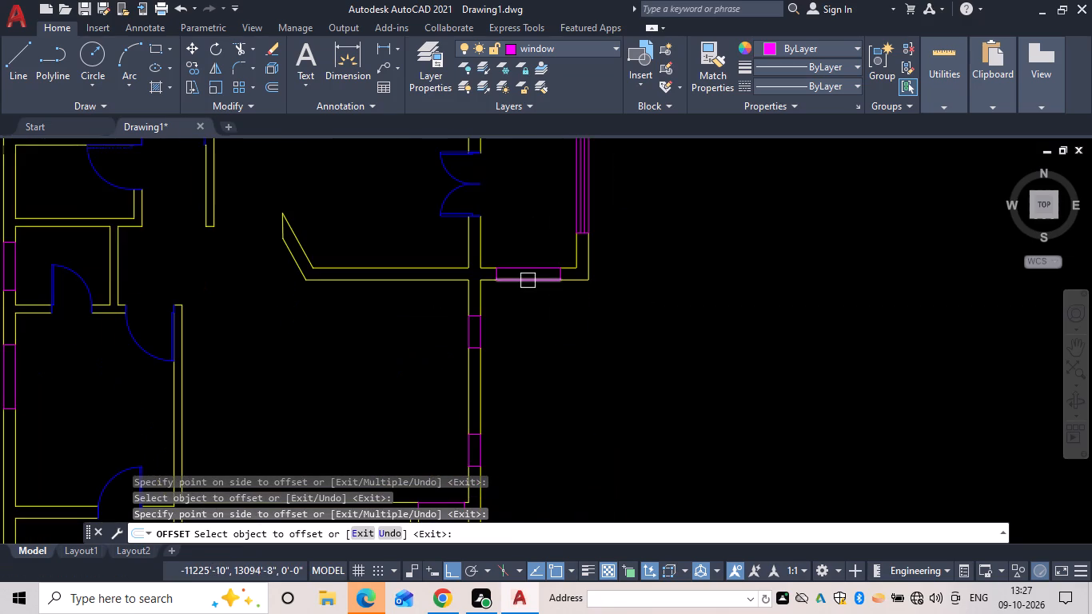
left_click_drag(528, 281, 528, 269)
left_click(528, 262)
left_click(528, 262)
left_click_drag(530, 265, 534, 291)
left_click(535, 313)
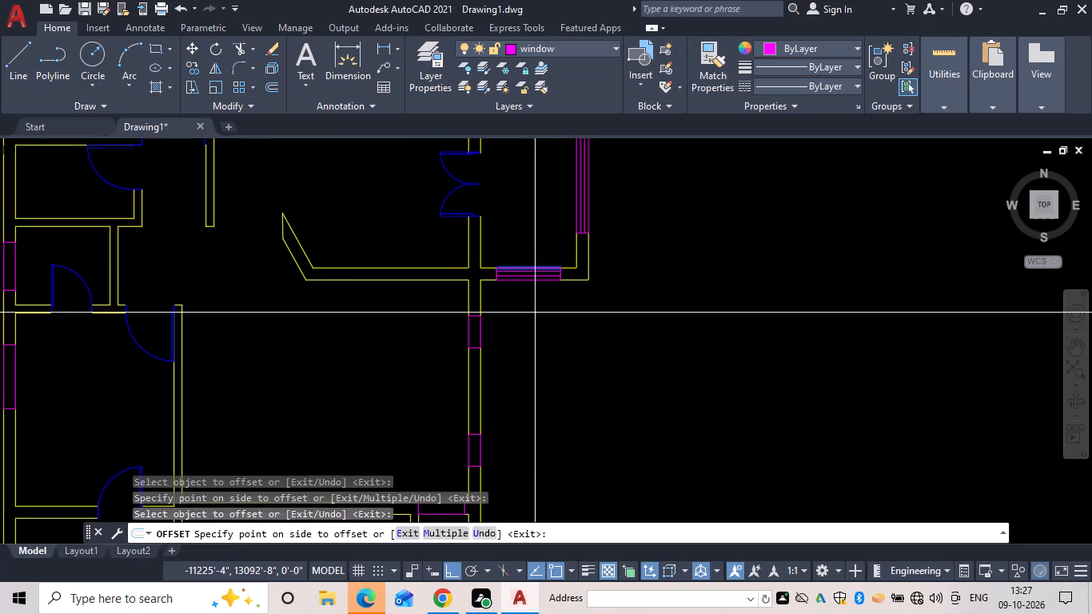
Offset both face lines of the short east-wall window just south of the projecting room 3 inches inward.
left_click_drag(468, 338, 520, 283)
scroll(511, 305, "up", 1)
middle_click_drag(513, 304, 557, 209)
scroll(557, 209, "up", 2)
left_click(472, 279)
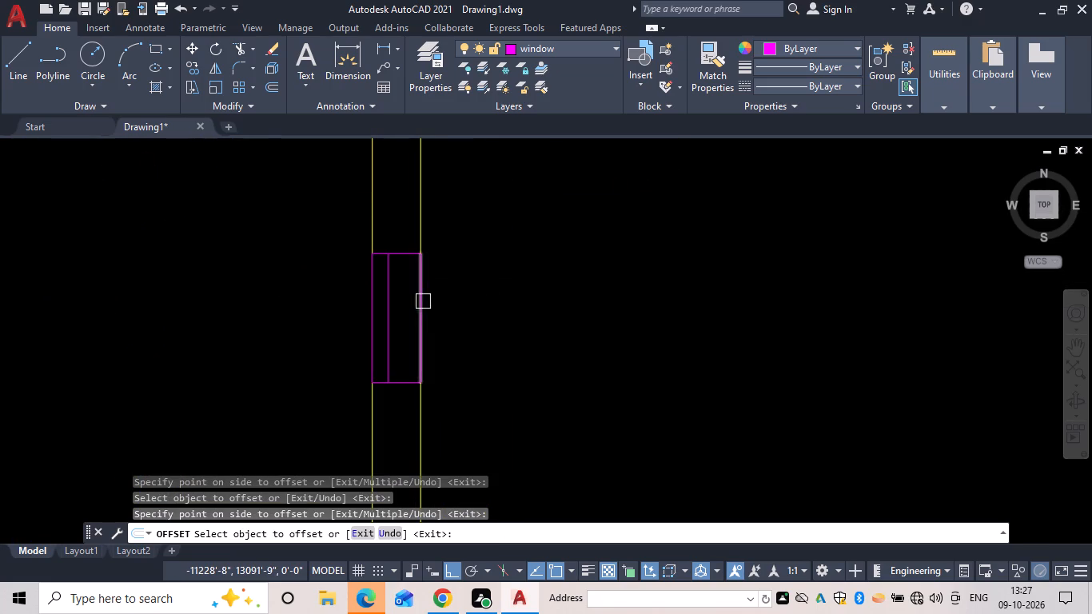
left_click(423, 301)
left_click(385, 308)
Offset both face lines of the southernmost short window in the east wall 3 inches inward.
scroll(404, 295, "down", 3)
middle_click_drag(399, 285, 412, 150)
scroll(414, 291, "up", 4)
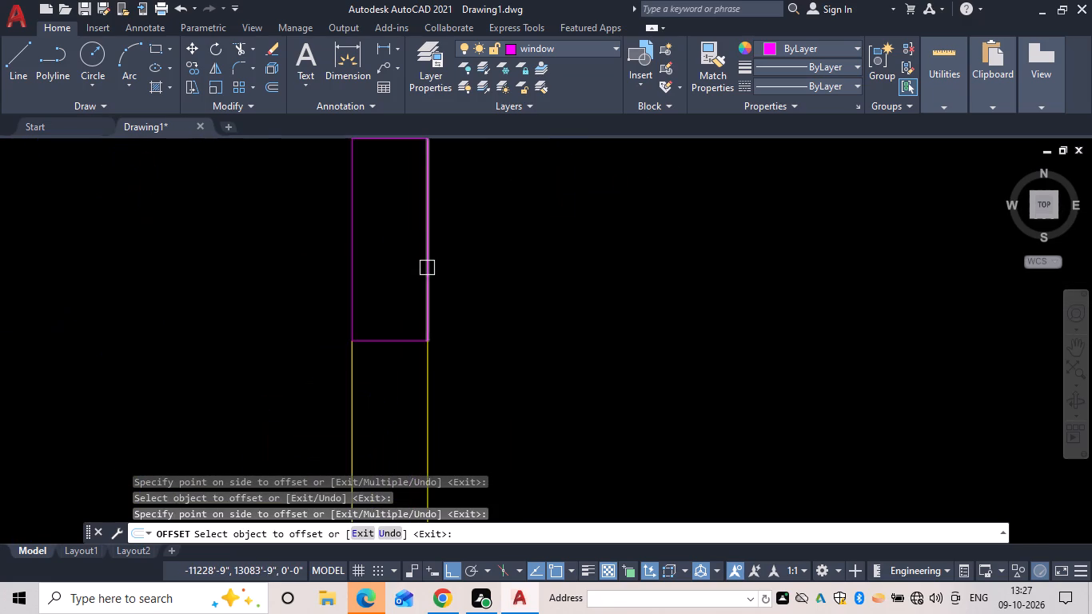
left_click_drag(428, 266, 417, 275)
left_click(385, 289)
left_click_drag(352, 293, 361, 292)
left_click(394, 286)
Offset both face lines of the window in the southeast corner room's north wall 3 inches inward.
scroll(394, 286, "down", 2)
middle_click_drag(394, 286, 395, 287)
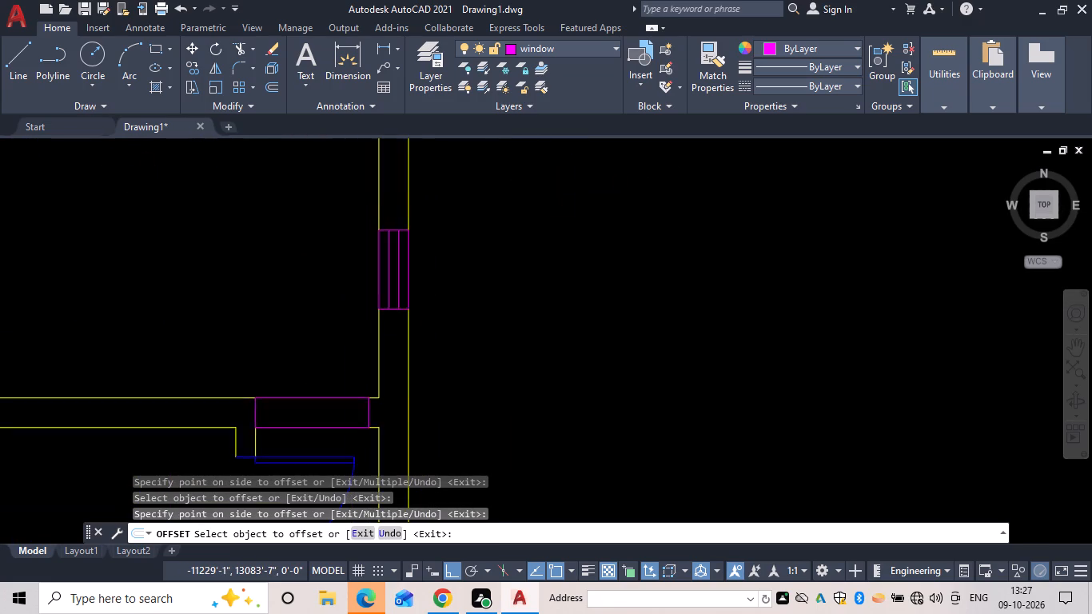
middle_click_drag(395, 287, 572, 121)
left_click_drag(483, 267, 484, 253)
left_click(484, 227)
left_click_drag(484, 227, 484, 234)
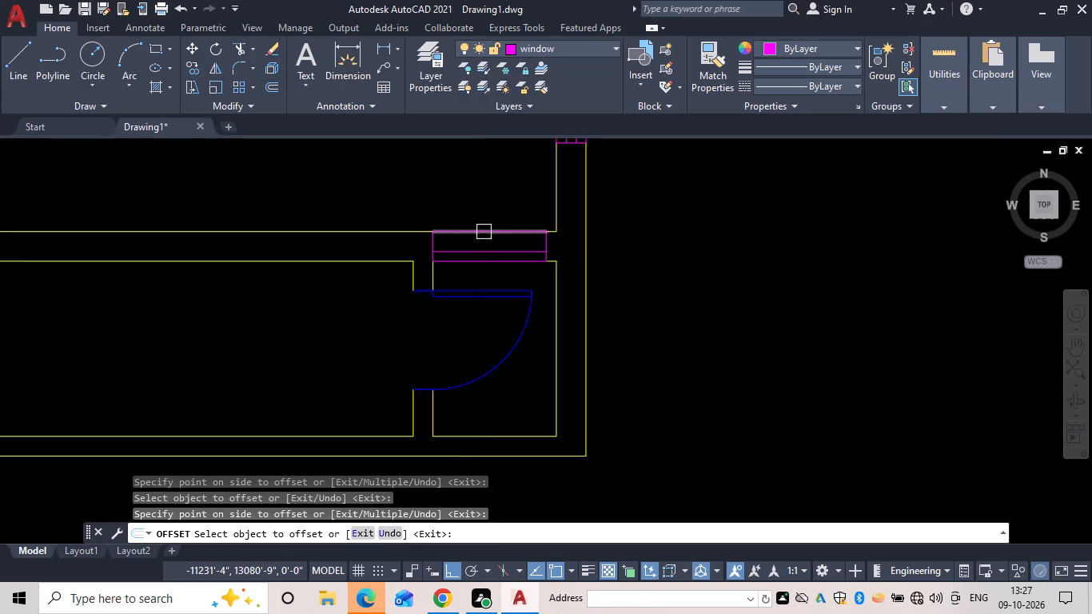
left_click_drag(484, 232, 484, 245)
left_click(484, 273)
Offset both face lines of the southernmost window in the west wall 3 inches inward.
scroll(284, 277, "down", 2)
middle_click_drag(281, 276, 990, 324)
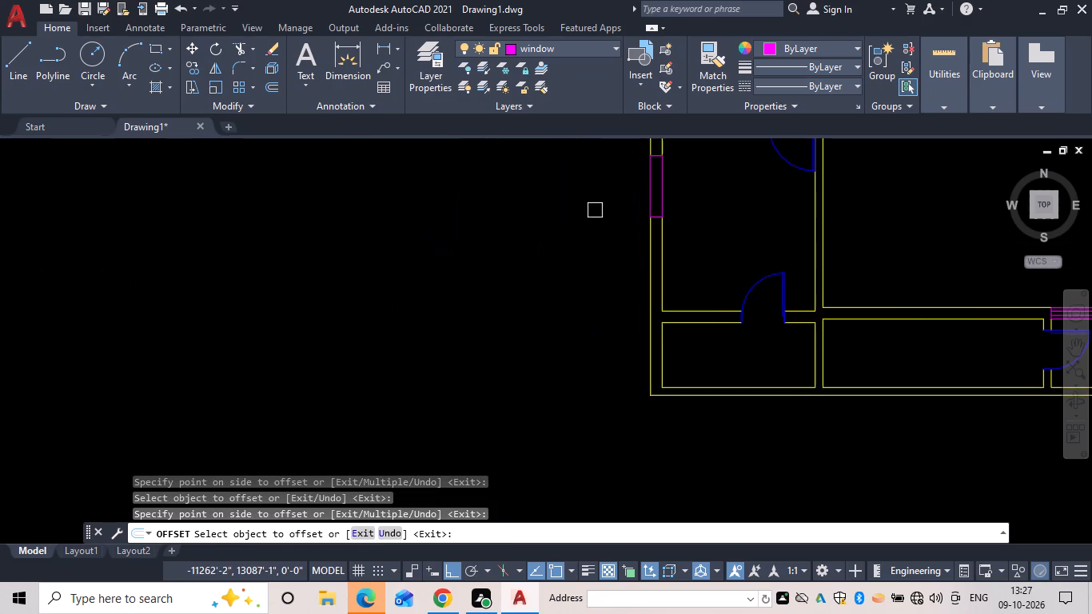
scroll(678, 176, "up", 4)
middle_click_drag(632, 192, 632, 268)
left_click_drag(552, 264, 531, 268)
left_click(498, 269)
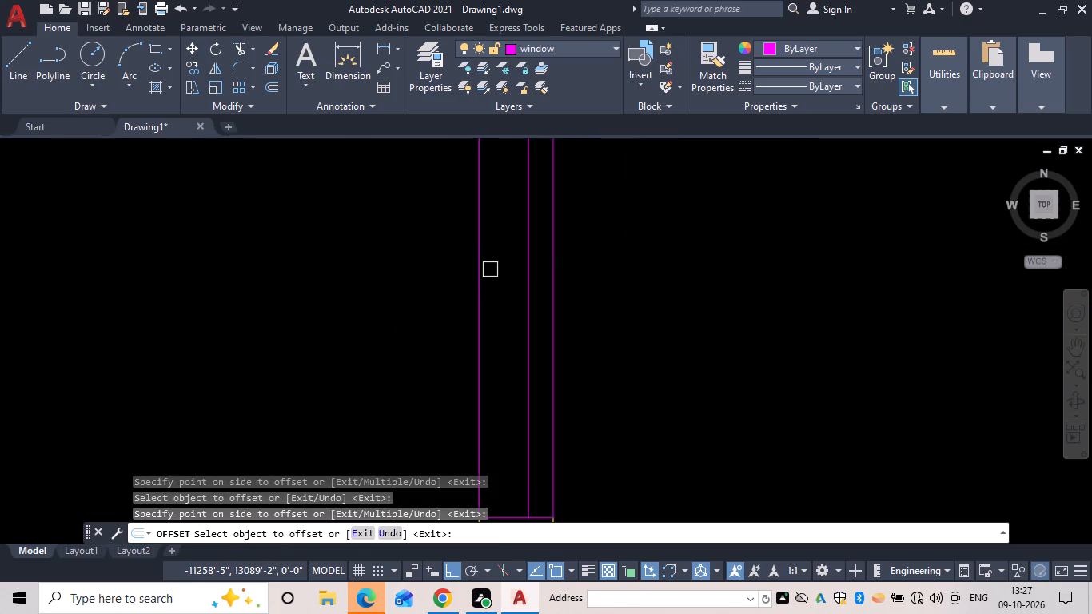
left_click_drag(475, 269, 514, 265)
left_click(542, 261)
Offset both face lines of the next west-wall window to the north, in the small room, 3 inches inward.
scroll(558, 254, "down", 4)
middle_click_drag(565, 257, 569, 386)
scroll(544, 290, "up", 4)
left_click(550, 264)
left_click(585, 255)
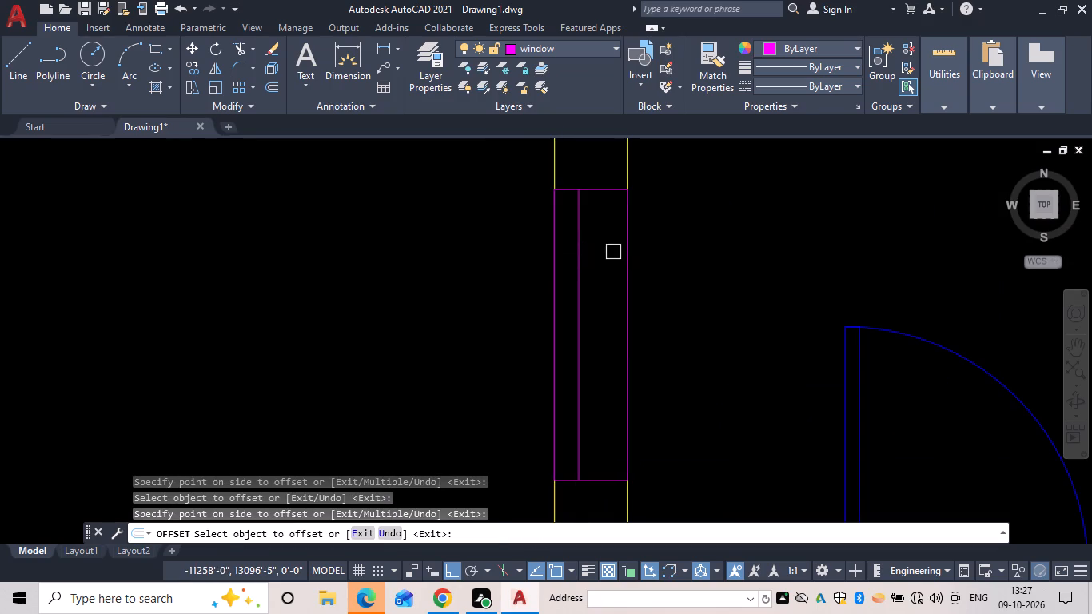
left_click_drag(624, 247, 615, 253)
left_click(597, 265)
Offset both face lines of the long window further north in the west wall 3 inches inward.
scroll(608, 252, "down", 3)
scroll(606, 242, "up", 1)
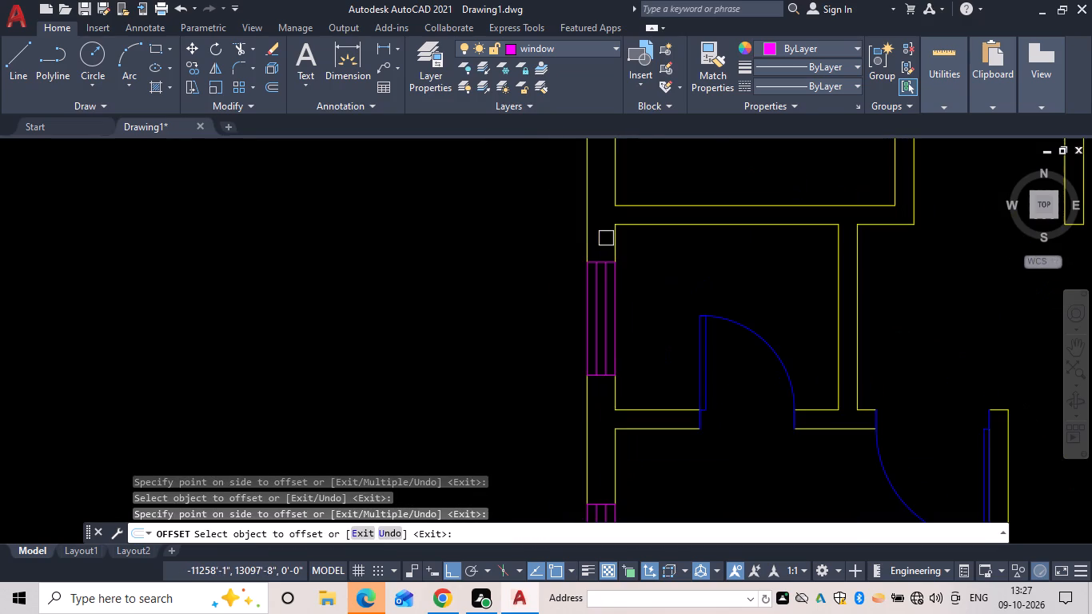
scroll(648, 328, "down", 2)
middle_click_drag(645, 333, 105, 421)
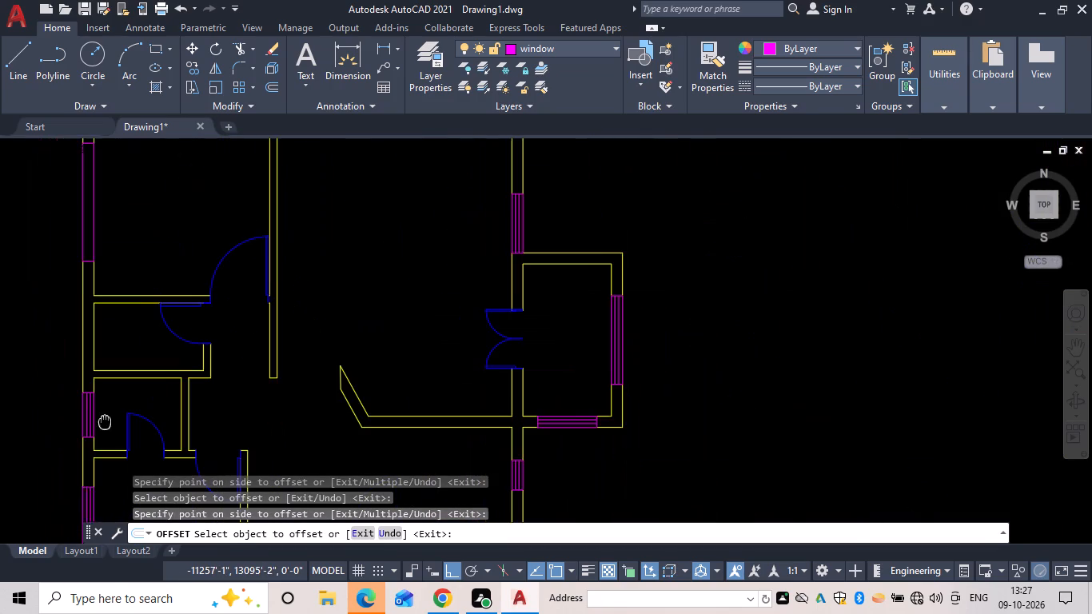
middle_click_drag(105, 421, 114, 425)
left_click(90, 219)
left_click(102, 219)
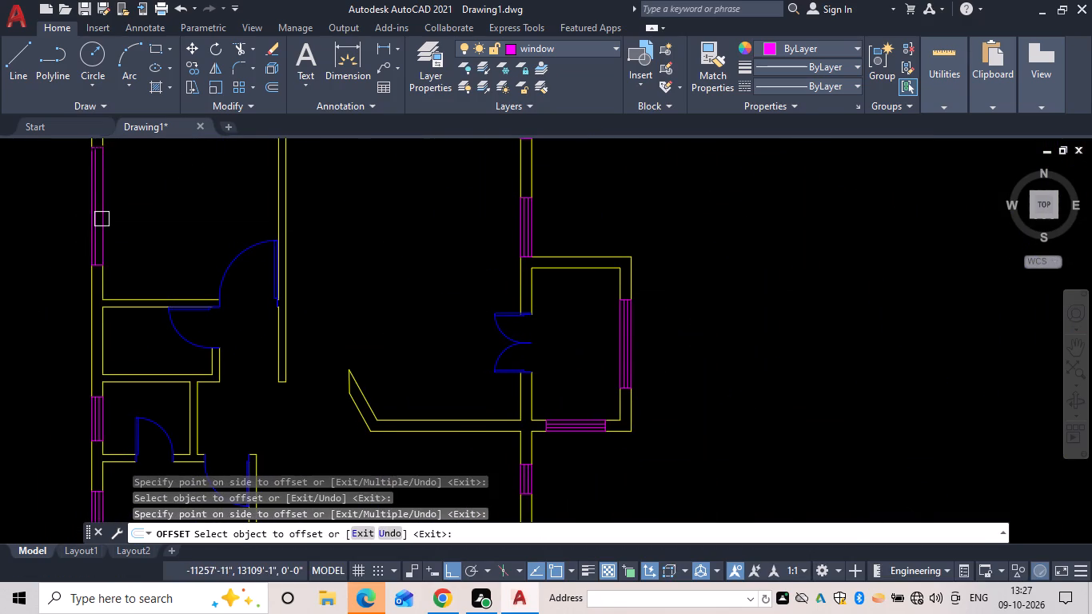
left_click(104, 209)
left_click(85, 218)
Offset both face lines of the northwest room's southern west-wall window 3 inches inward.
scroll(120, 211, "down", 2)
middle_click_drag(120, 211, 157, 365)
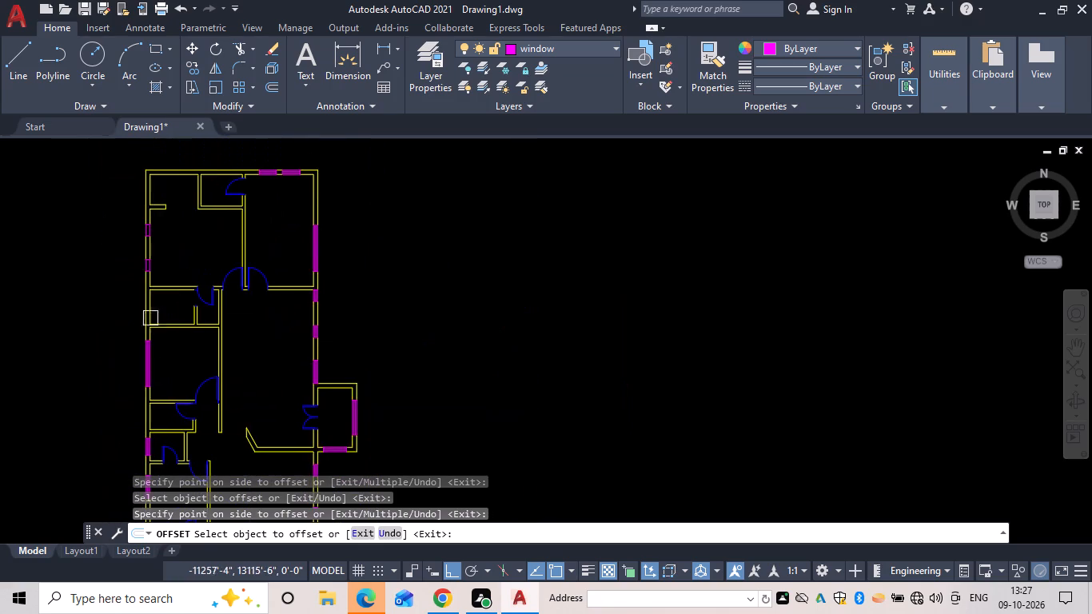
scroll(142, 260, "up", 4)
left_click_drag(157, 276, 174, 277)
left_click(193, 277)
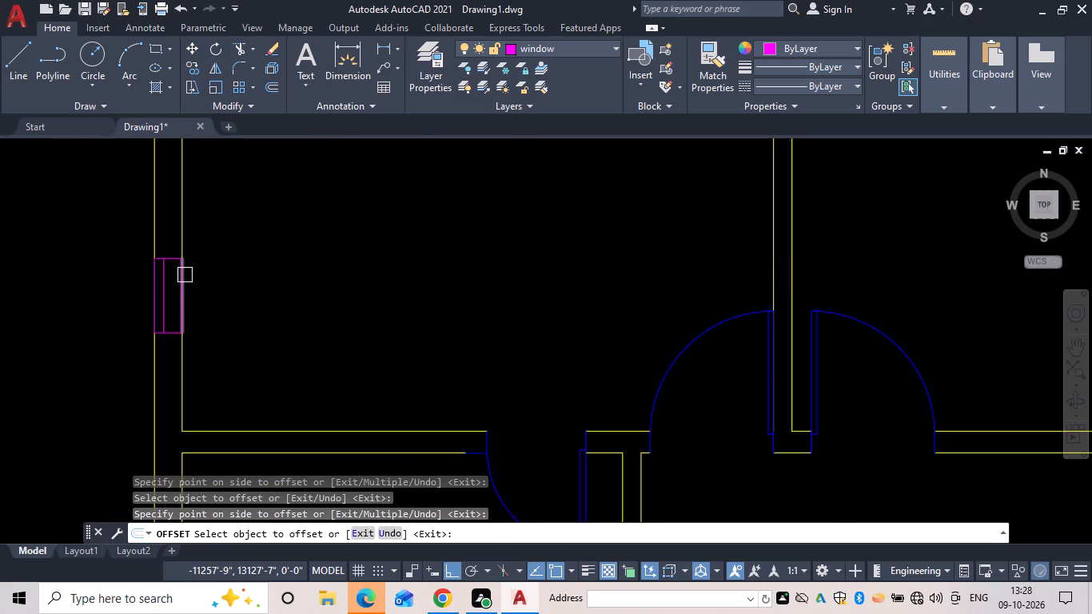
left_click_drag(184, 274, 165, 280)
left_click(142, 289)
Offset both face lines of the northwest room's northern west-wall window 3 inches inward and end the Offset command.
scroll(188, 272, "down", 2)
middle_click_drag(188, 272, 183, 349)
scroll(180, 288, "up", 3)
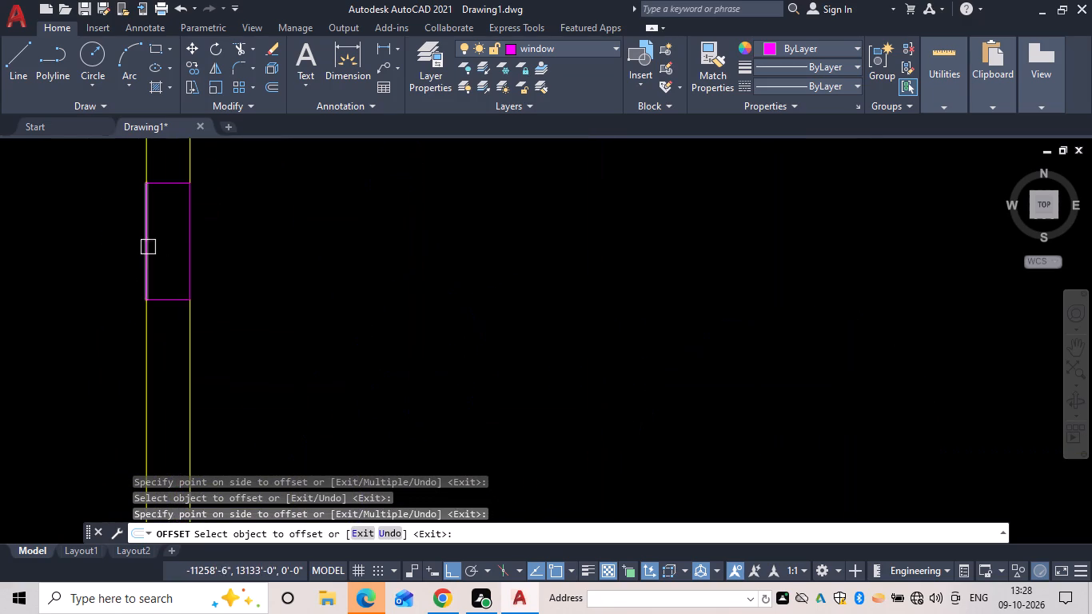
left_click(147, 246)
left_click(160, 248)
left_click(188, 232)
left_click(174, 237)
scroll(176, 233, "down", 3)
middle_click_drag(176, 234, 196, 390)
scroll(492, 309, "up", 3)
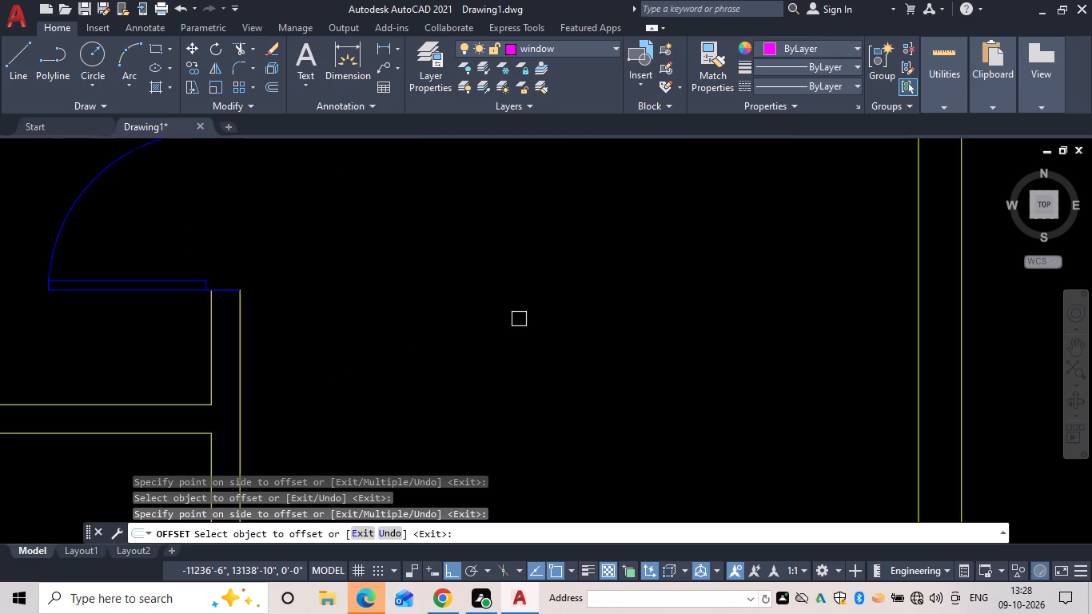
scroll(519, 319, "down", 1)
middle_click_drag(513, 325, 477, 396)
key("Escape")
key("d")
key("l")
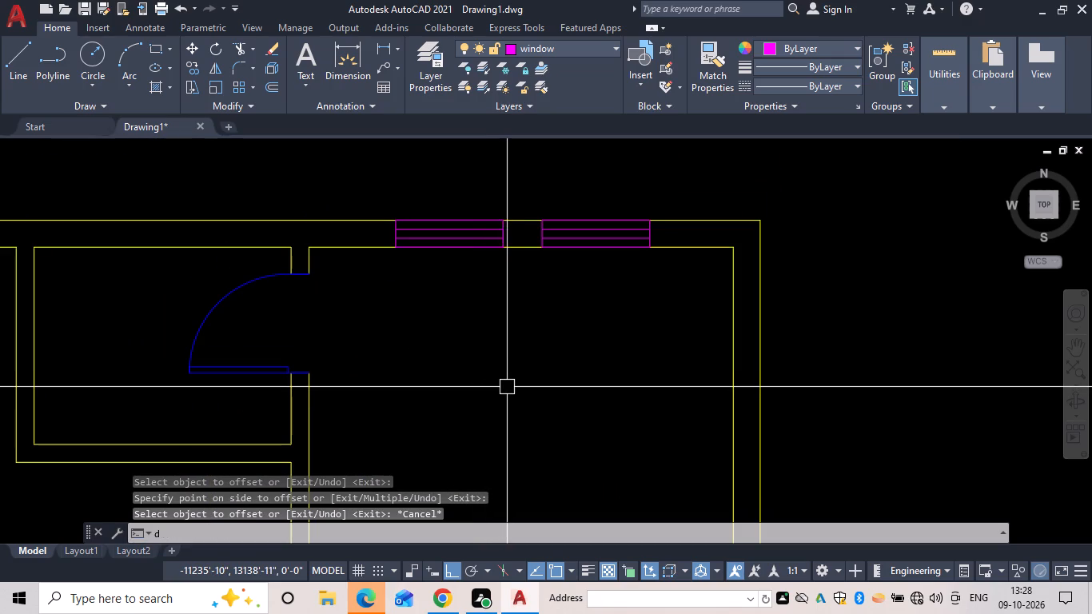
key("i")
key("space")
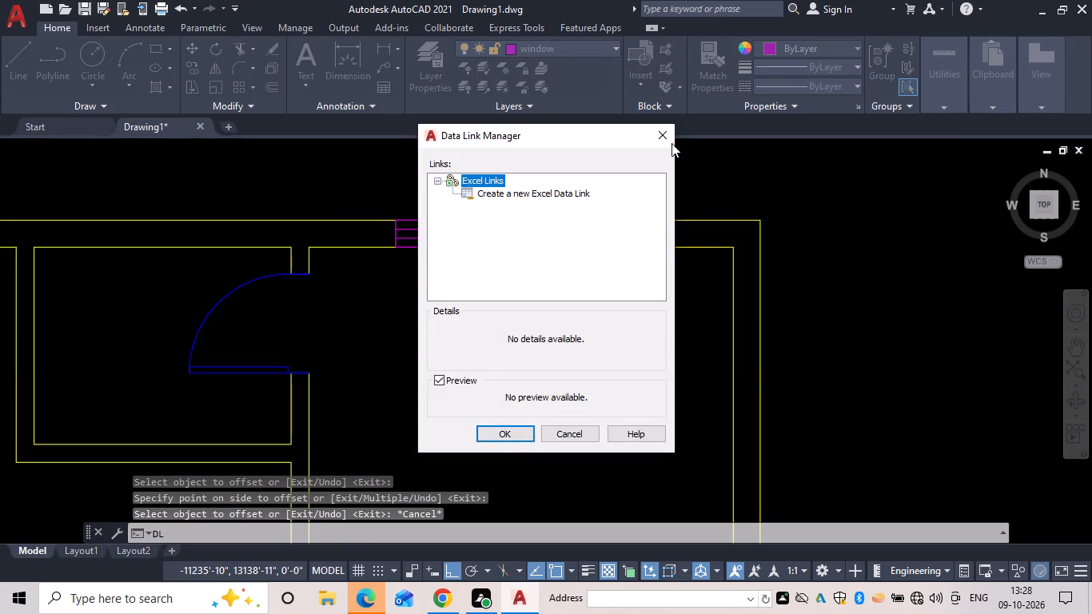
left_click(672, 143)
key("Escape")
Measure from the inner end to the midpoint of the east jamb of the north wall's western window with a linear dimension.
type("dli")
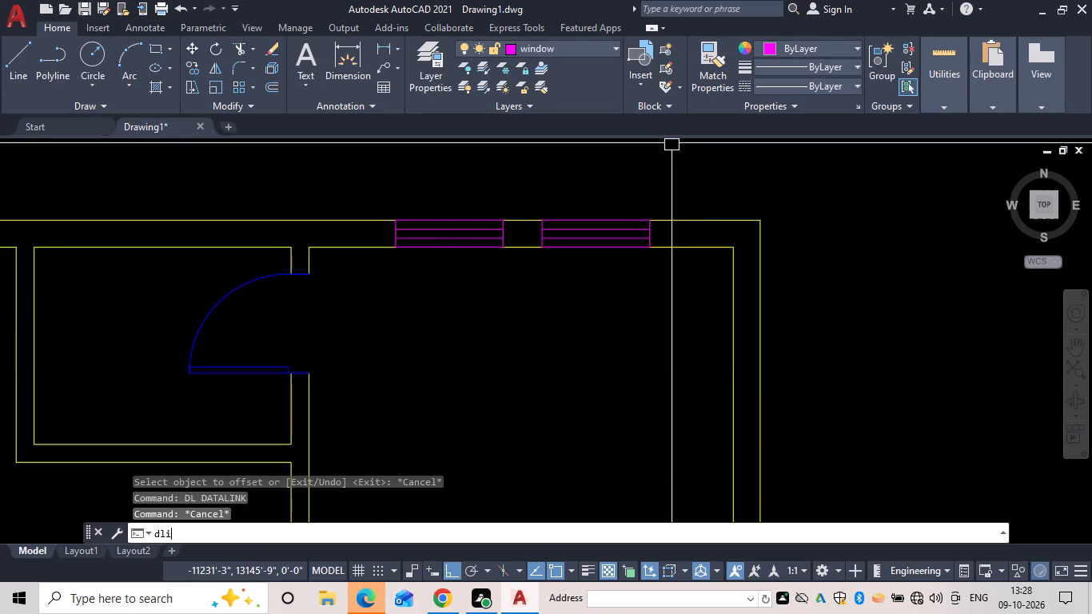
key("space")
scroll(463, 249, "up", 2)
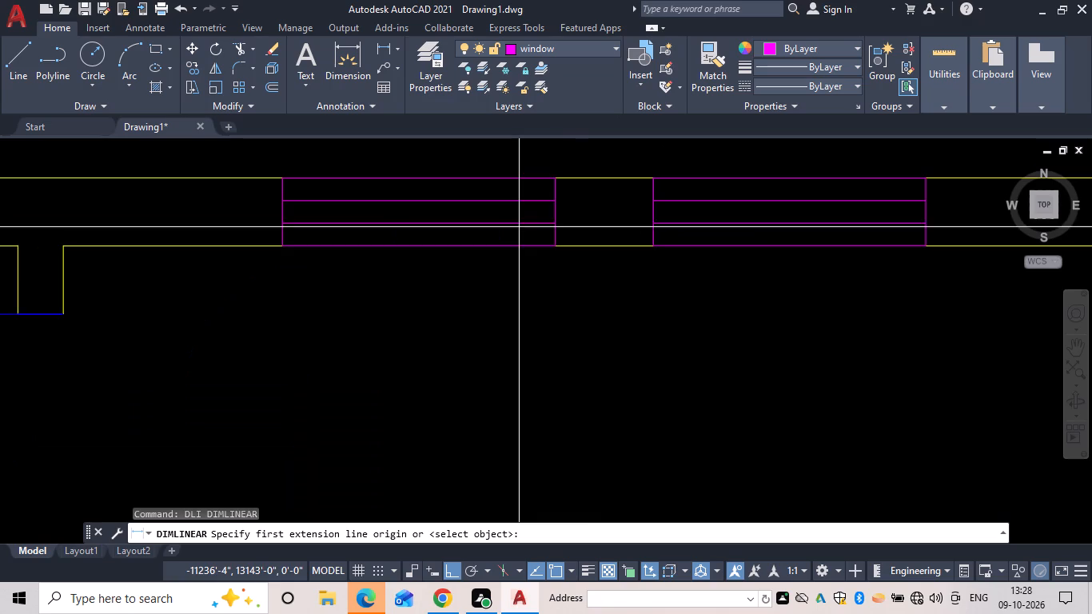
middle_click_drag(585, 209, 556, 276)
scroll(522, 293, "up", 2)
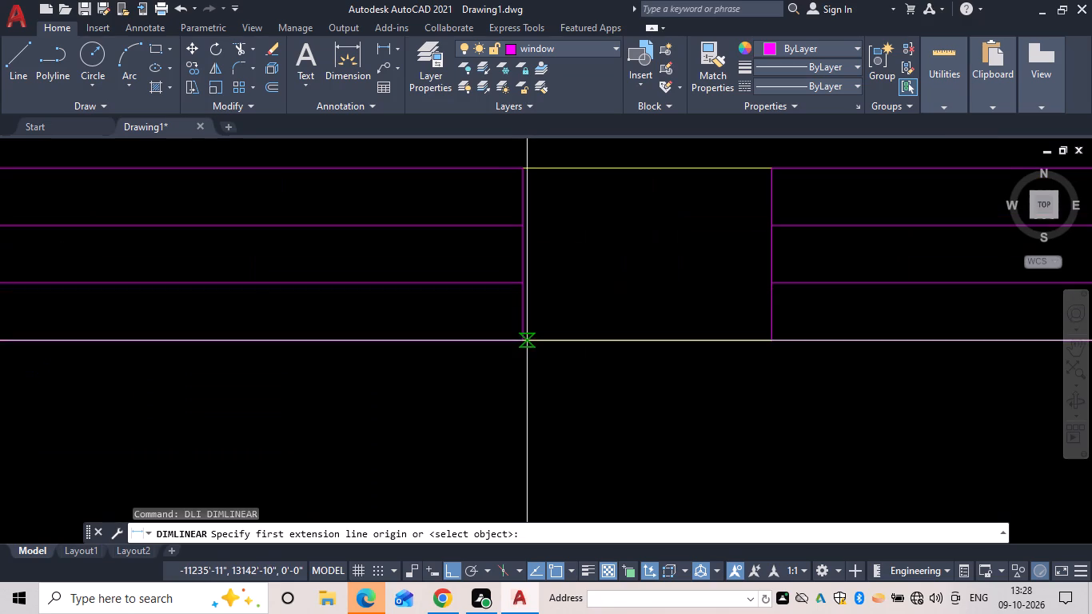
left_click(520, 340)
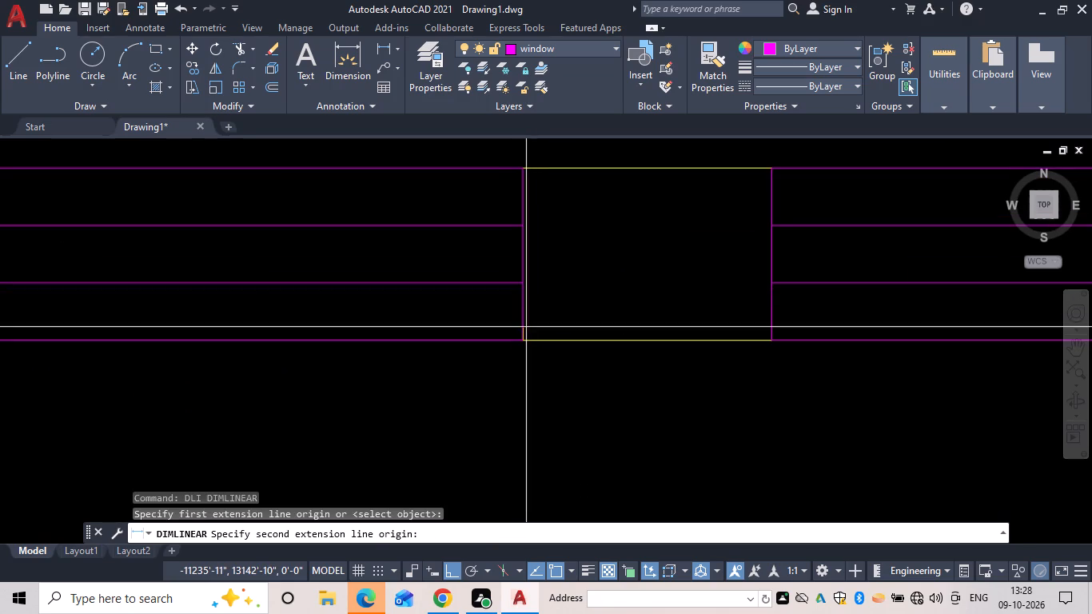
left_click(523, 253)
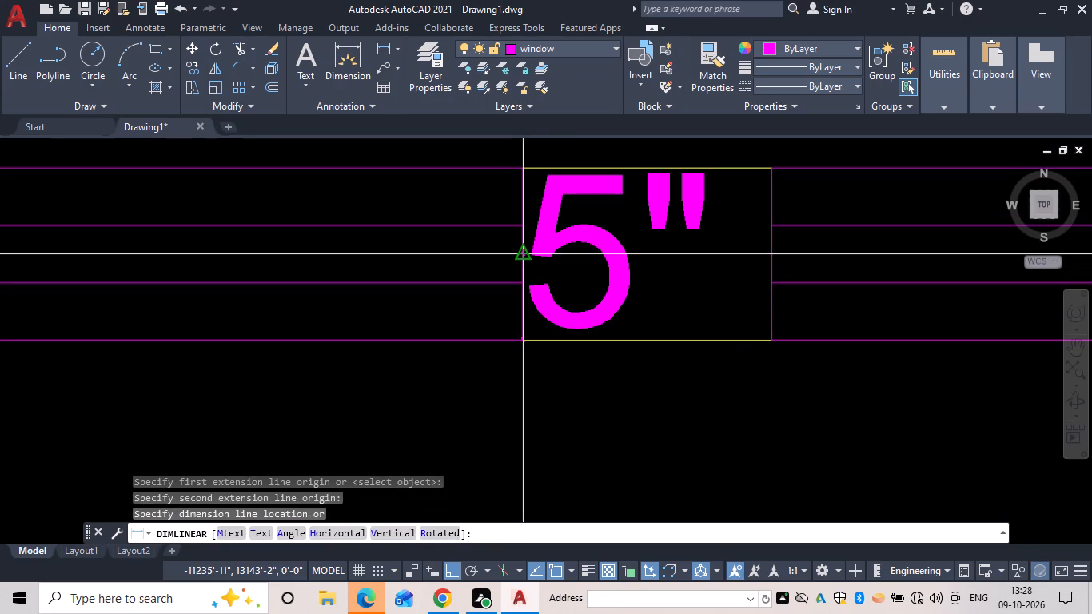
key("Escape")
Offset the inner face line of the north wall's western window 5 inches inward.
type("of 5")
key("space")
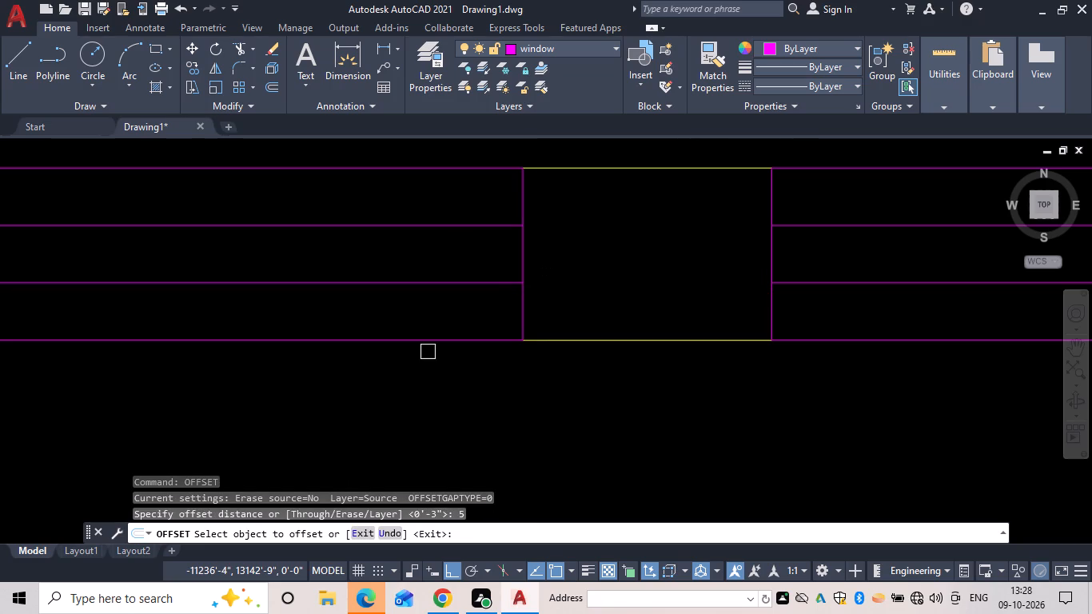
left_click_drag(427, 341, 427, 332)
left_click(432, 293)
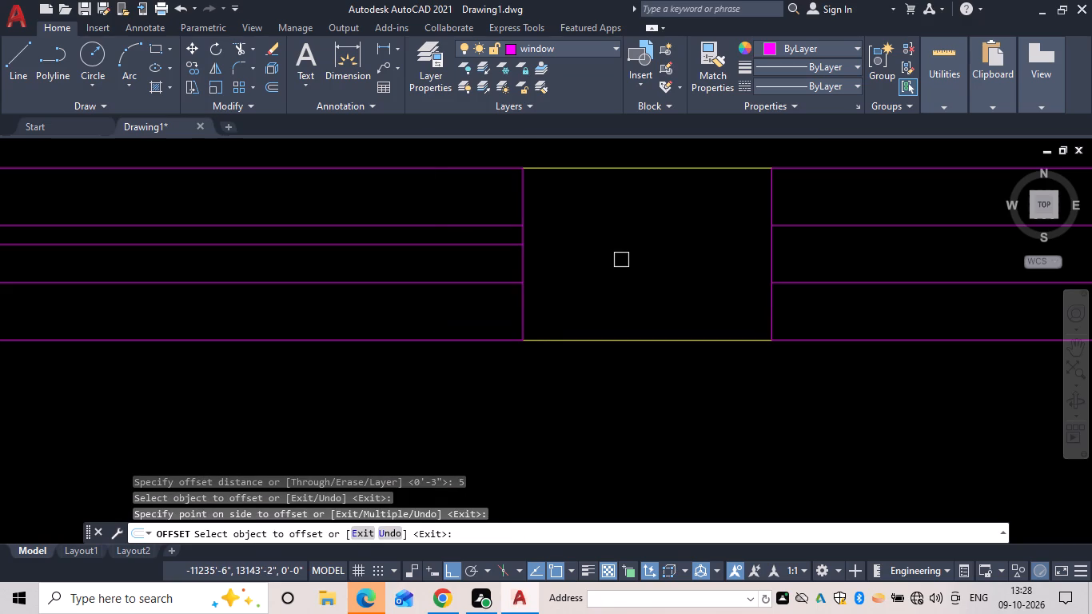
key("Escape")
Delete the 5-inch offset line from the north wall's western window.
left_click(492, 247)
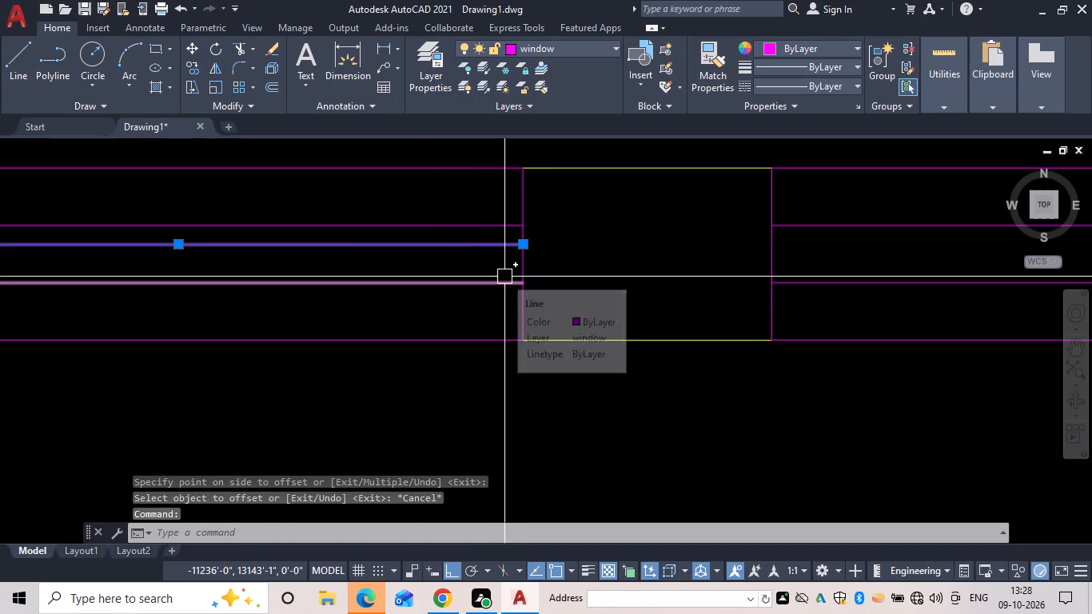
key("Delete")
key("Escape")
Trim the east jamb of the north wall's western window between its two inner lines.
key("t")
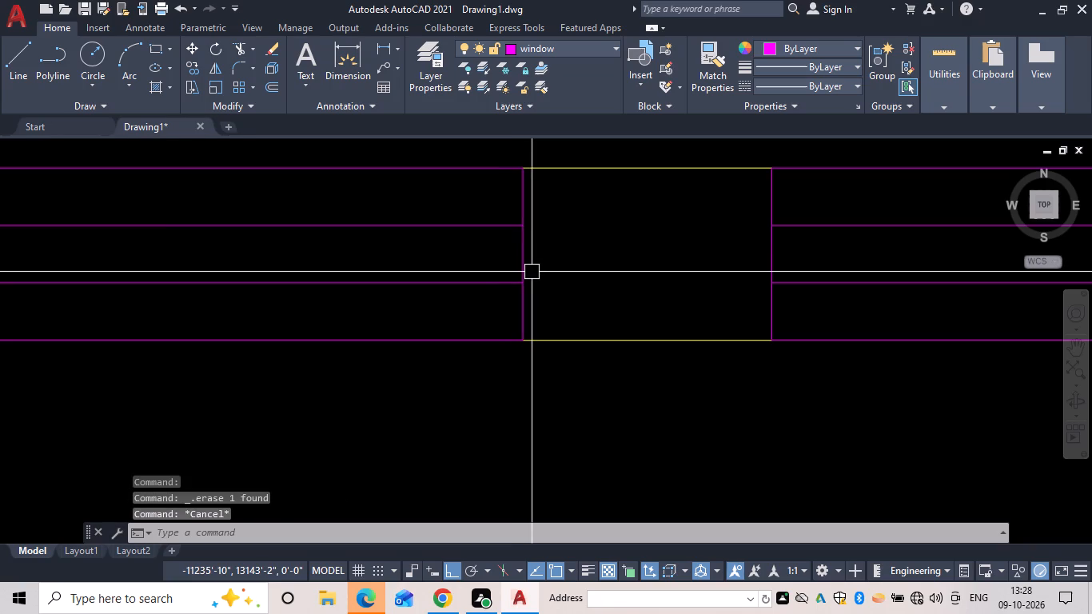
key("r")
key("space")
left_click(521, 267)
key("Escape")
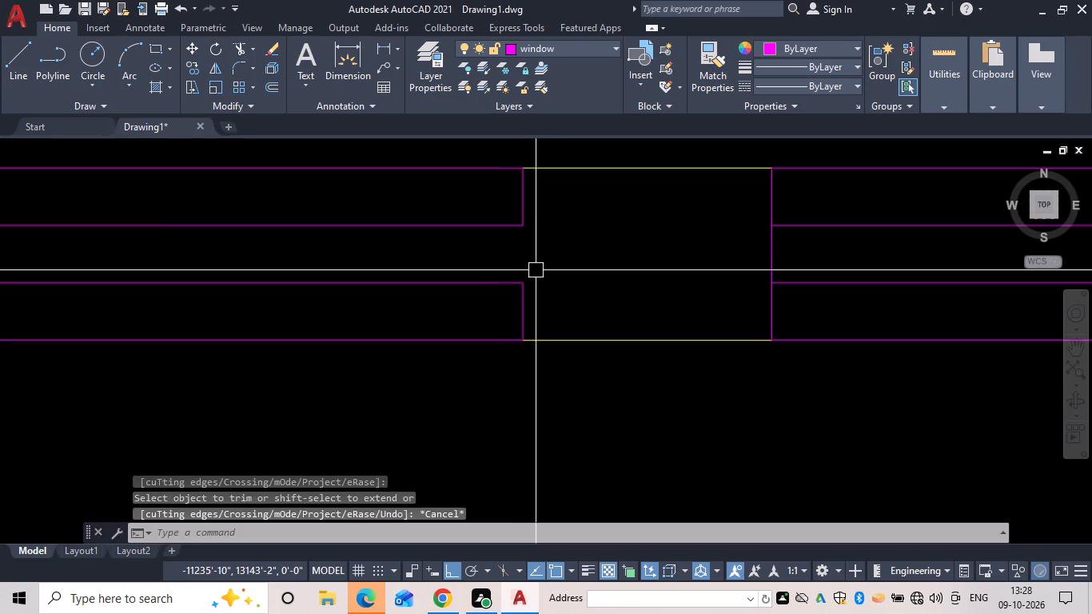
Draw a line closing the east jamb gap between the western window's two inner lines.
key("l")
key("space")
left_click_drag(522, 284, 520, 269)
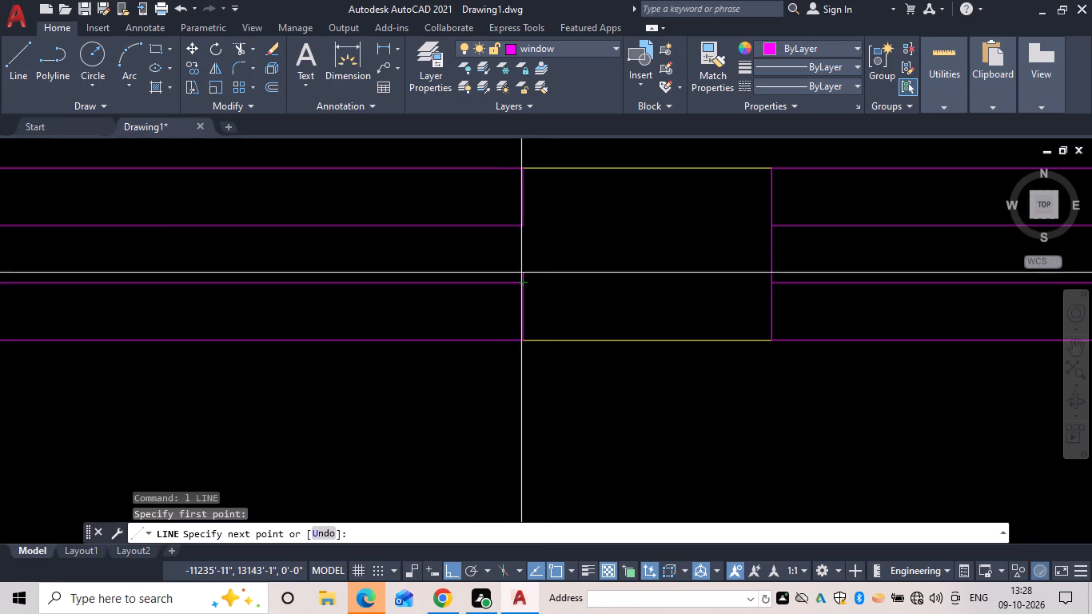
left_click(521, 225)
key("Escape")
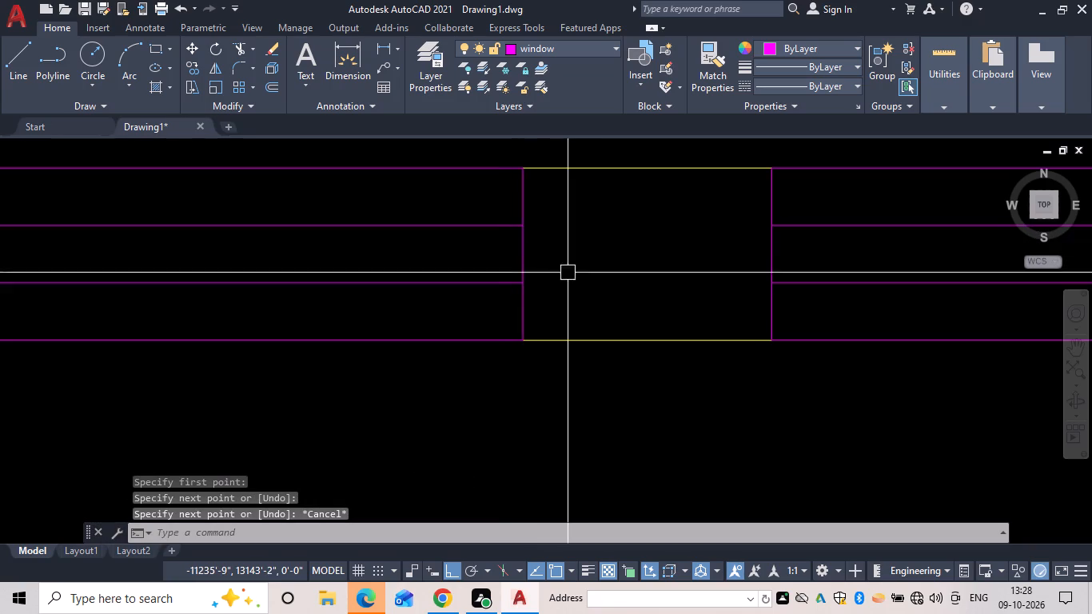
Measure the vertical distance from the middle of the western window's east jamb to the north wall's inner face.
key("d")
key("l")
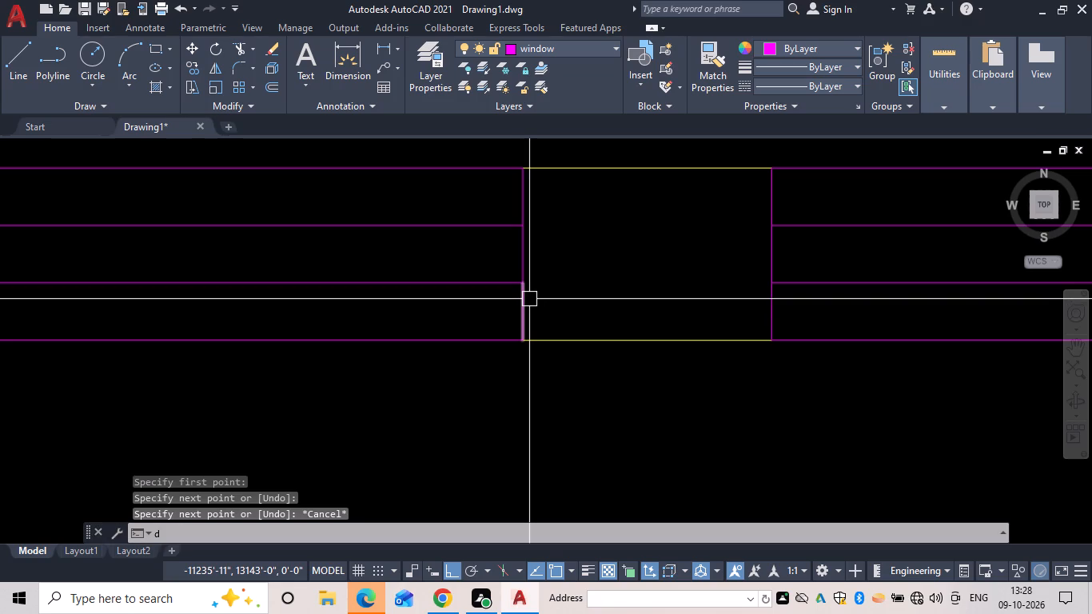
type("i")
key("space")
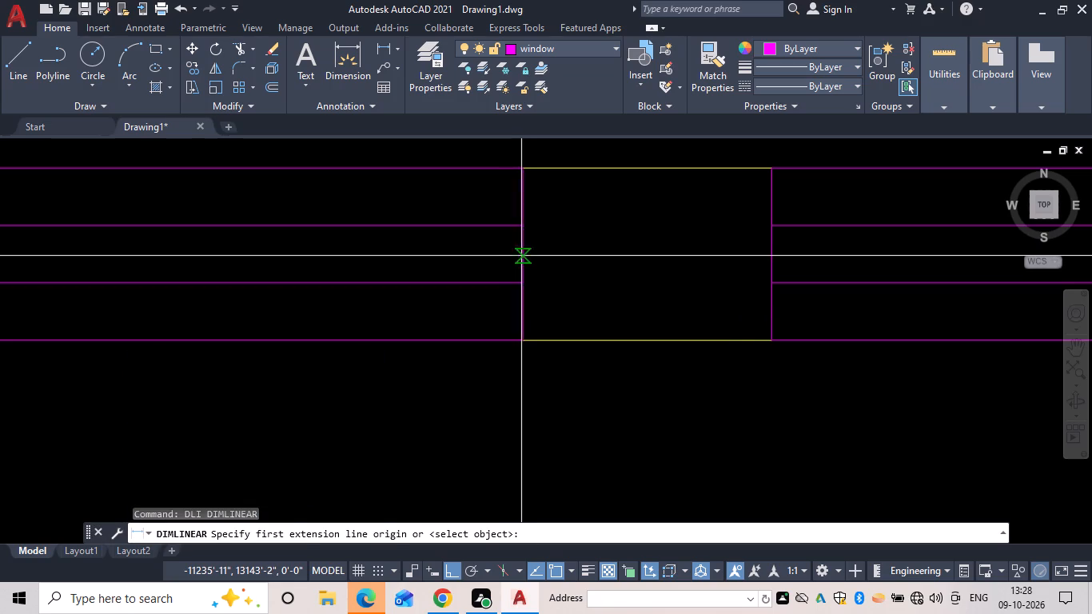
left_click(524, 252)
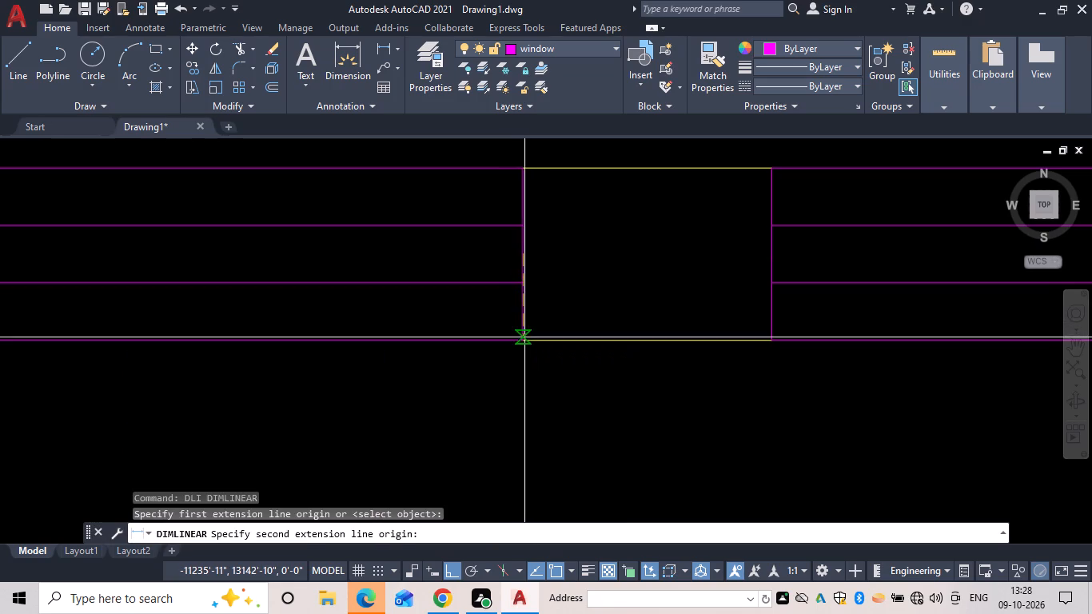
left_click(524, 341)
key("Escape")
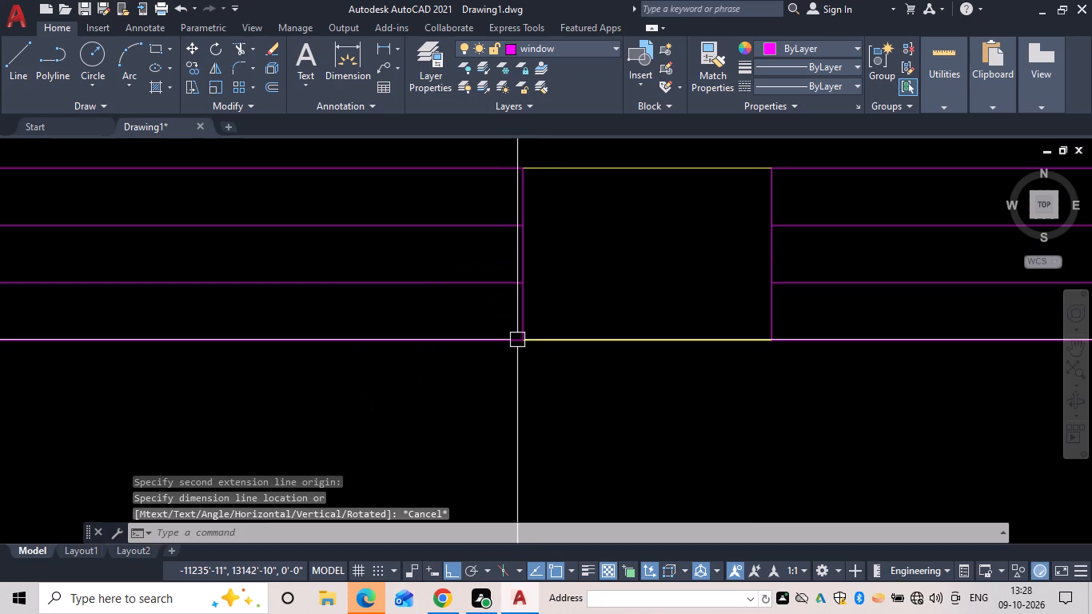
key("Escape")
Offset the inner face line of the north wall's western window 5 inches into the wall.
type("of")
key("space")
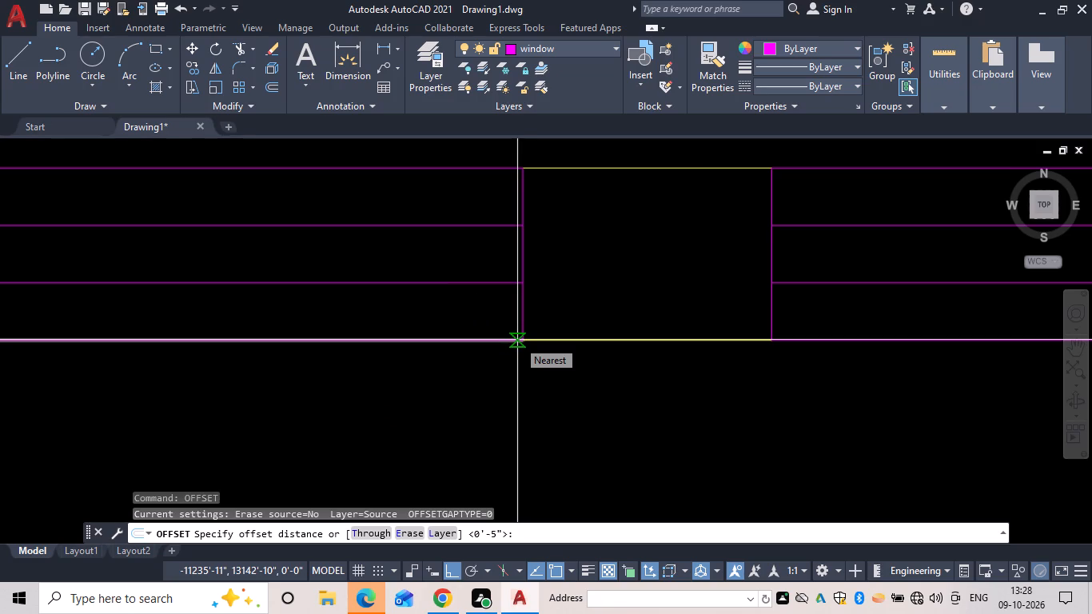
key("space")
left_click(468, 344)
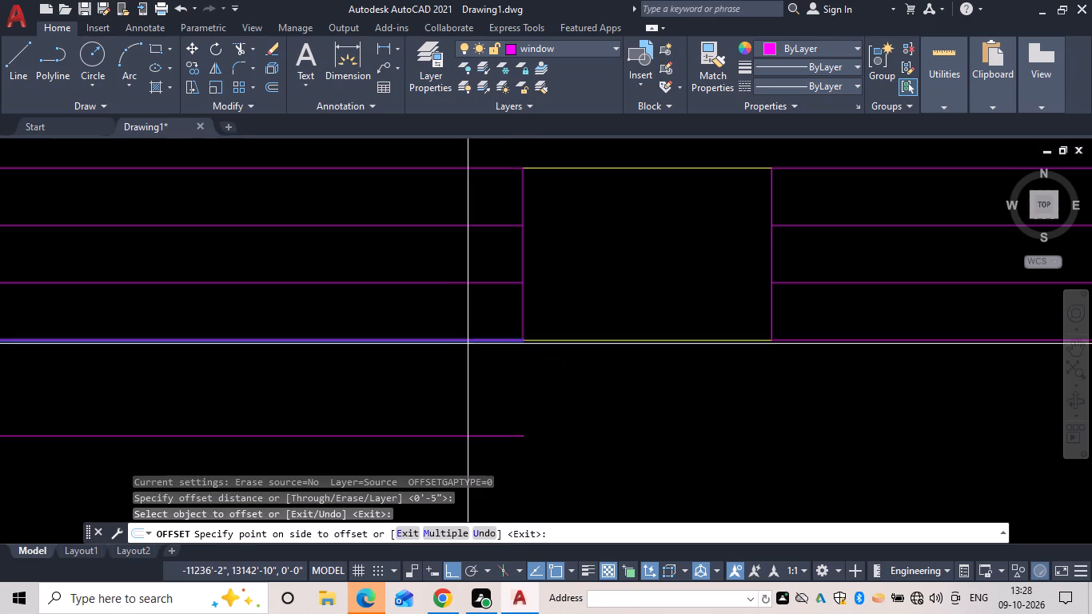
scroll(467, 241, "down", 2)
middle_click_drag(467, 241, 563, 238)
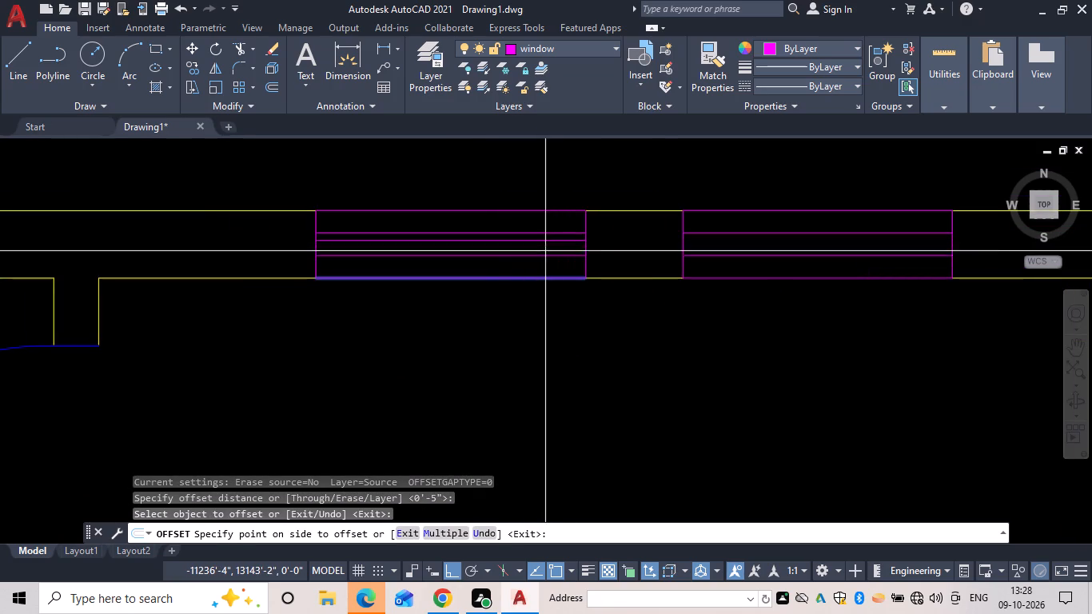
scroll(577, 261, "up", 2)
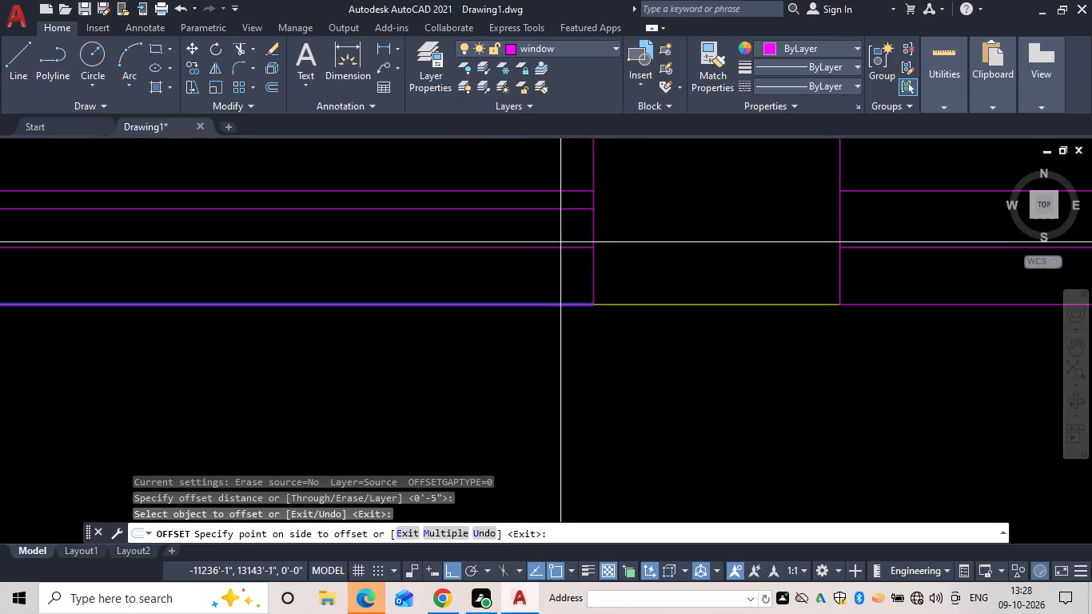
left_click(578, 225)
key("Escape")
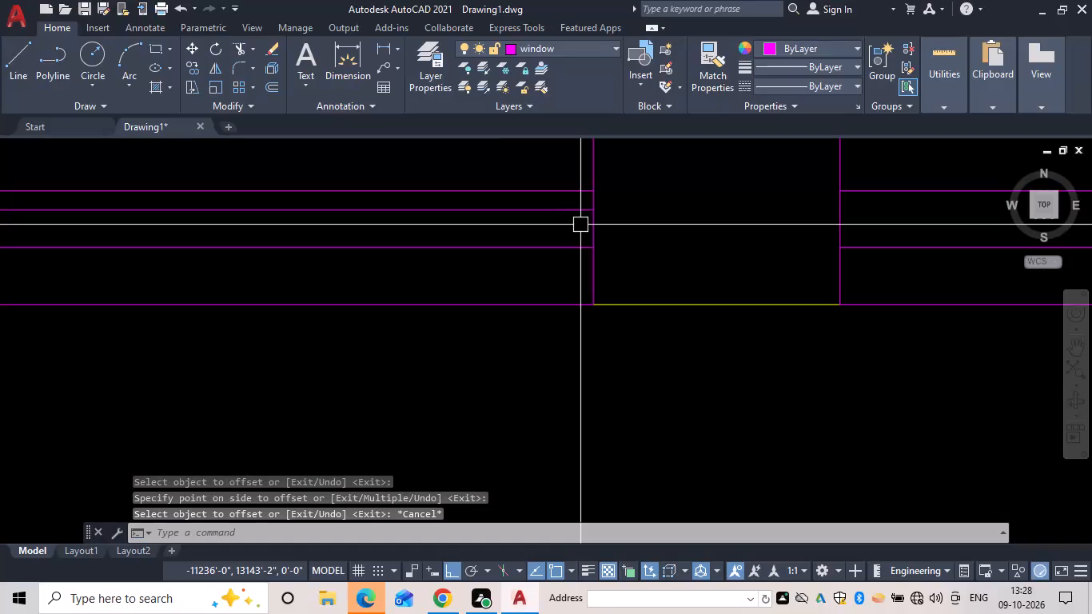
Move the new 5-inch offset line to the midpoint of the short closing line on the western window's east jamb.
type("m")
key("space")
left_click(564, 217)
key("space")
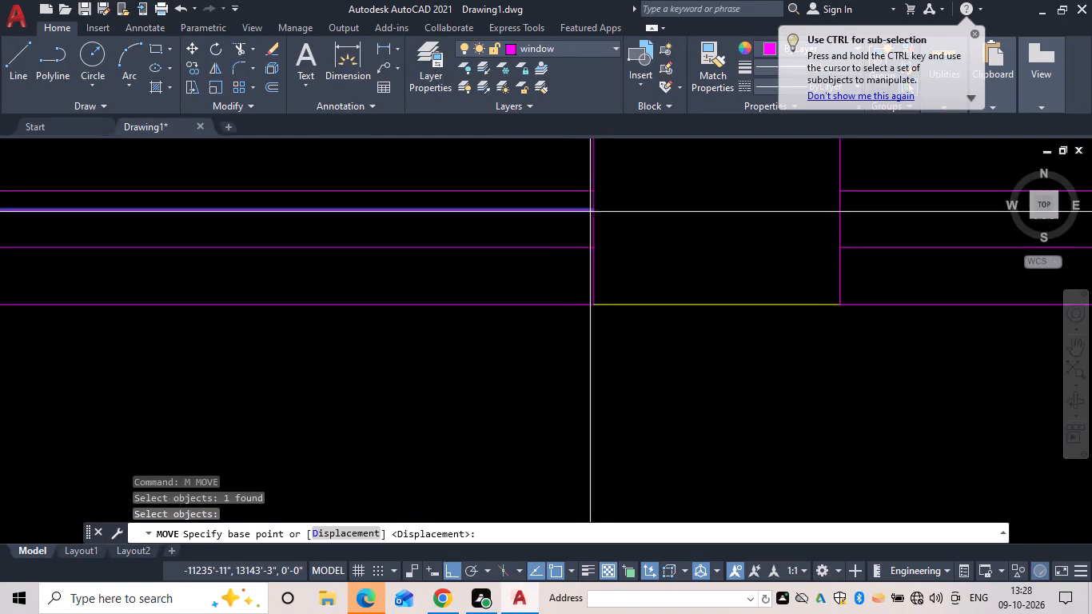
left_click(593, 211)
left_click(594, 221)
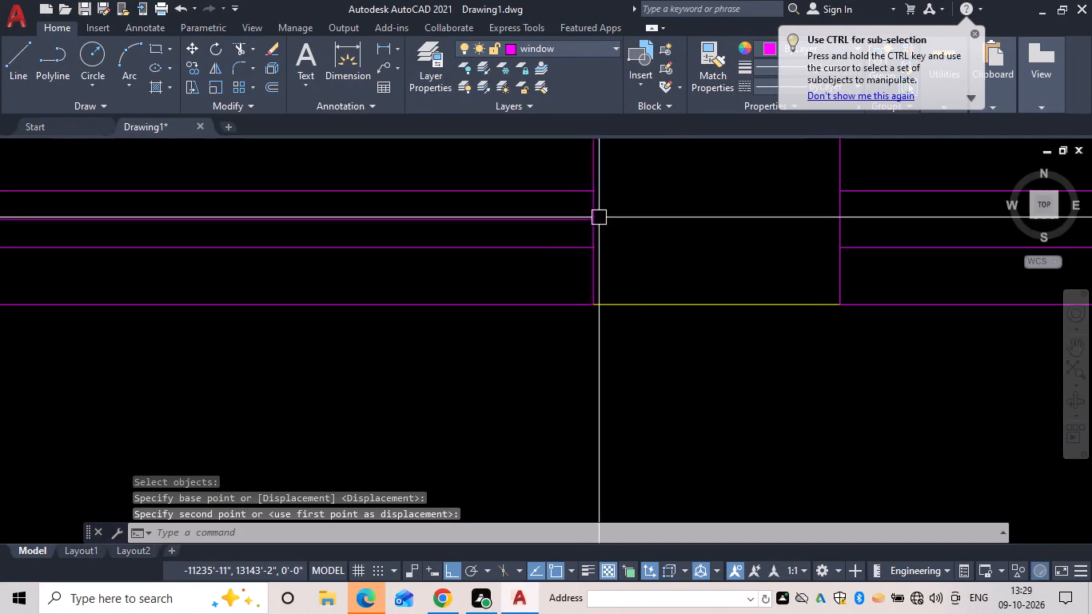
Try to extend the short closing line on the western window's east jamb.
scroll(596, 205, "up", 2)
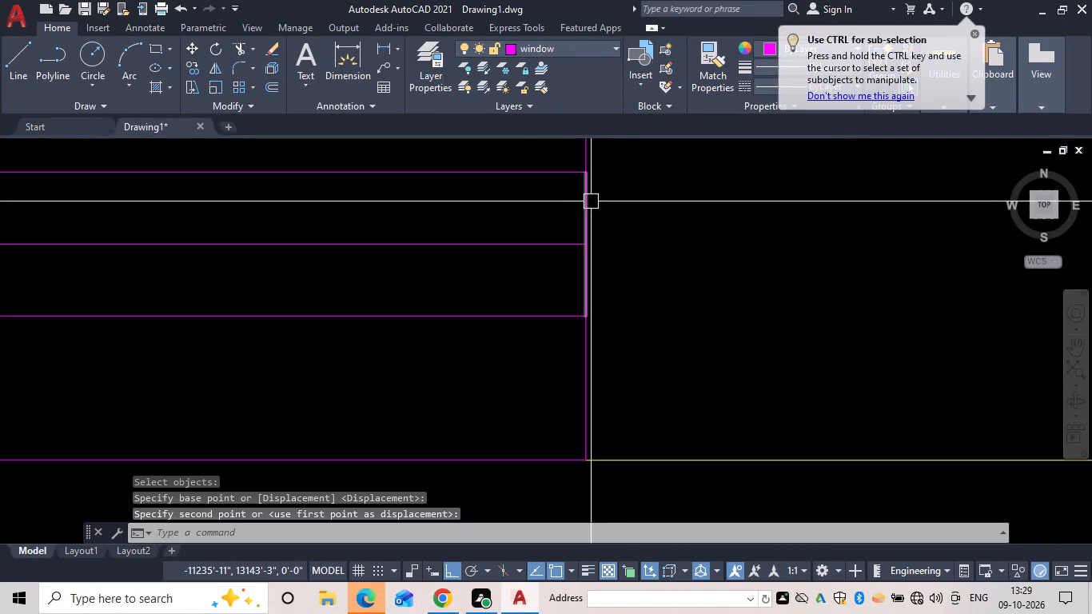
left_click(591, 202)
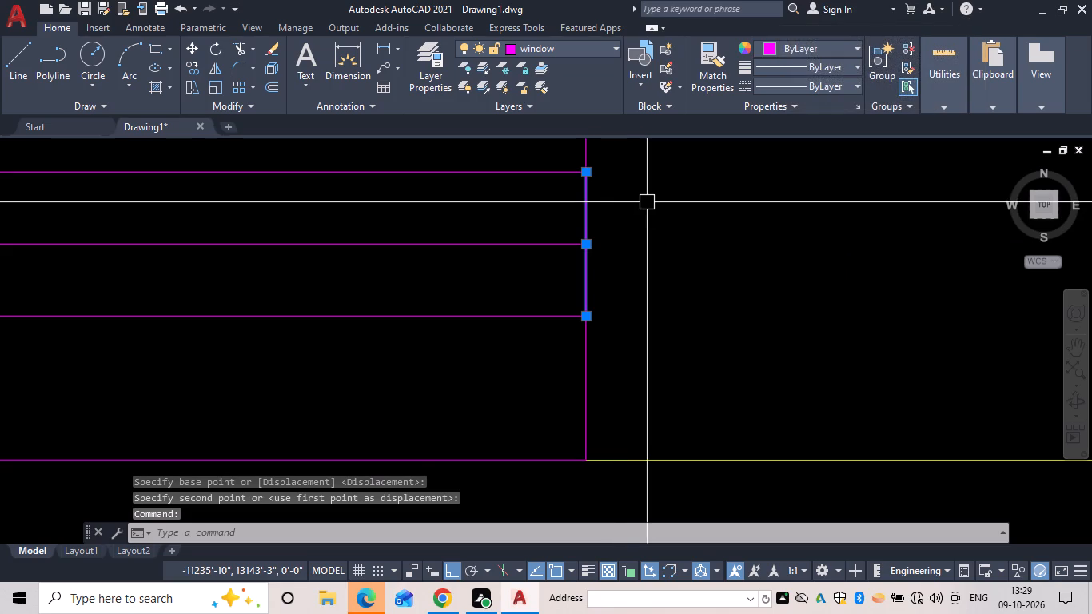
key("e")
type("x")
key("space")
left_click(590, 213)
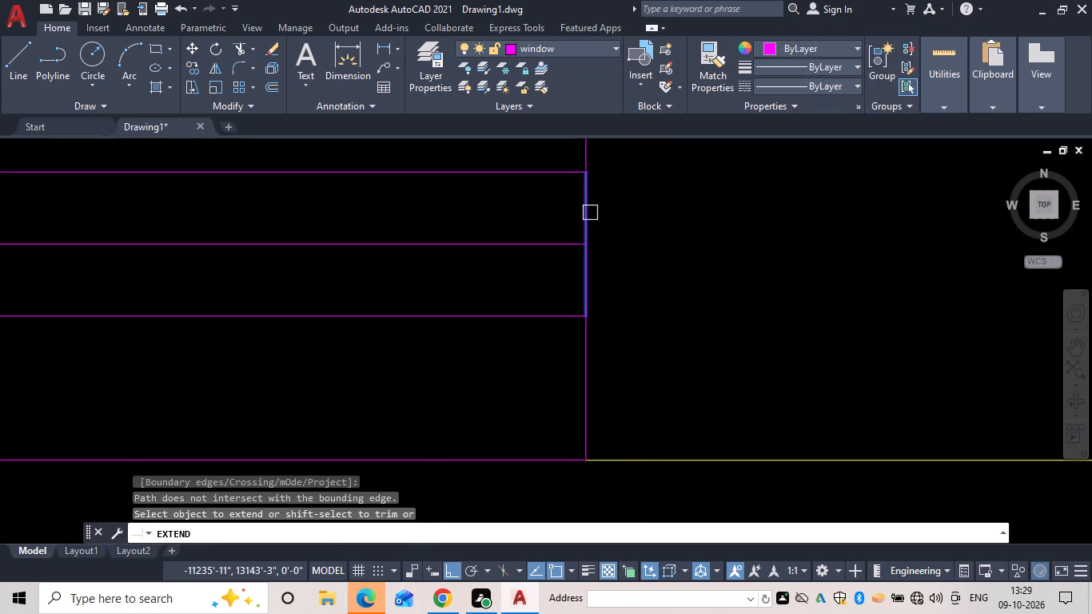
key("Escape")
Erase the short closing line on the western window's east jamb.
left_click(588, 212)
type("e")
key("space")
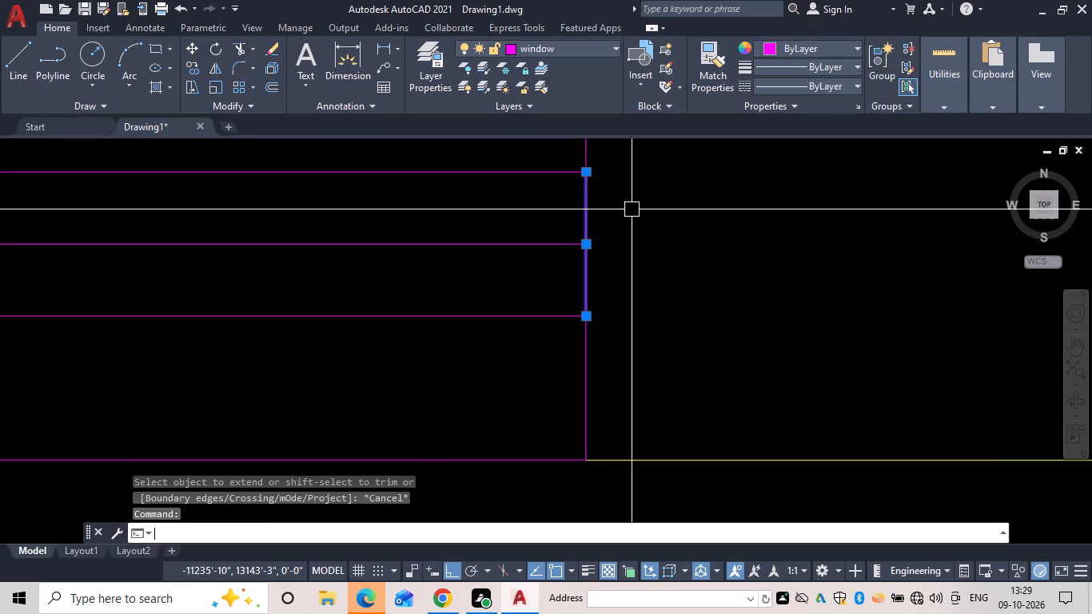
key("Escape")
Extend the western window's east jamb across the gap between its two inner lines.
type("ex")
key("space")
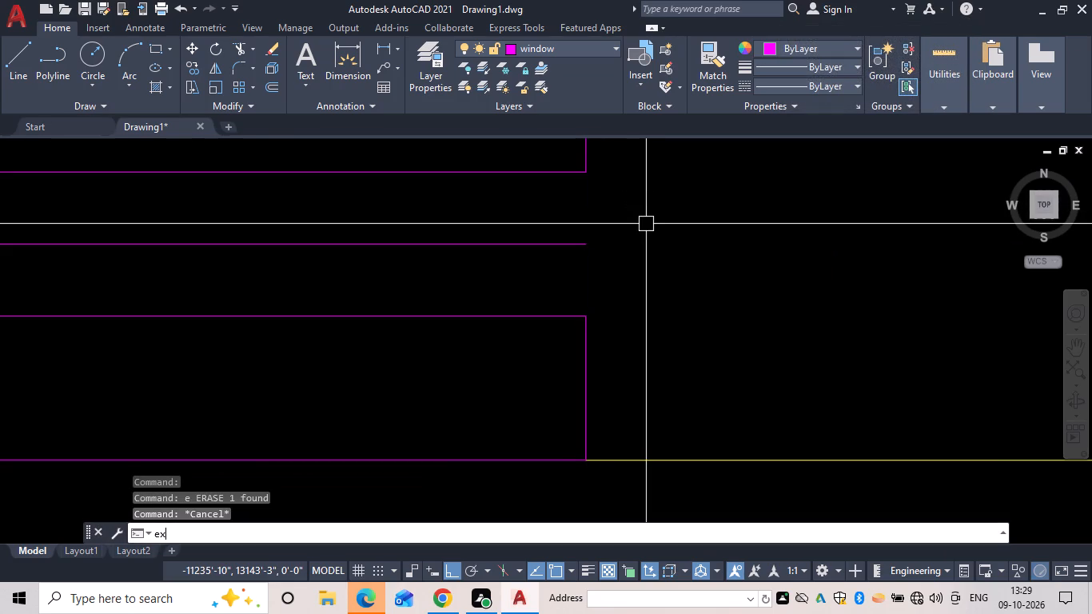
left_click(588, 162)
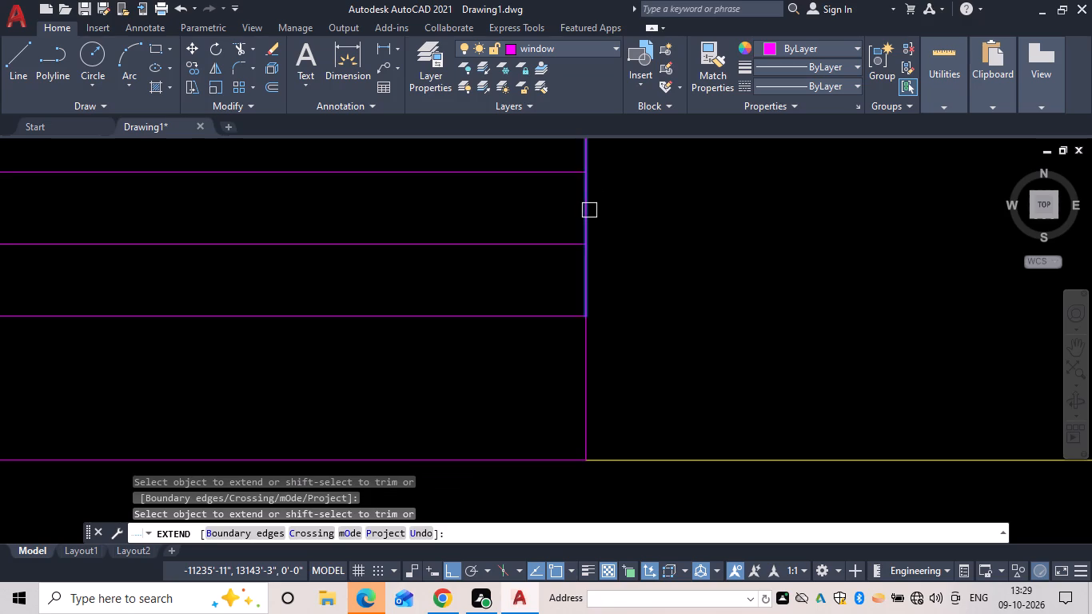
left_click(589, 210)
scroll(615, 289, "down", 1)
key("Escape")
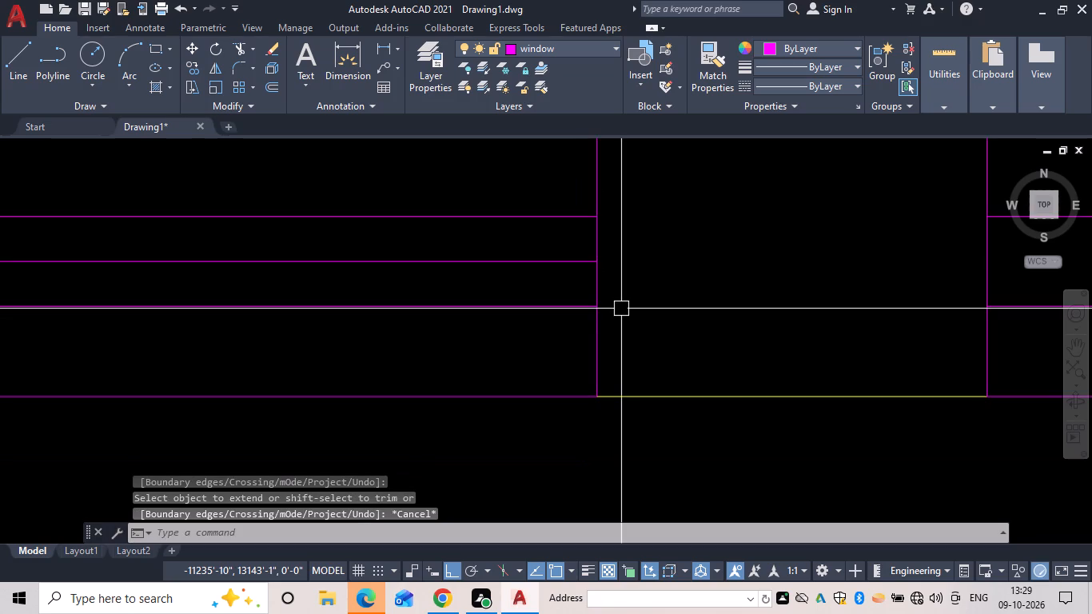
Measure the vertical distance from the western window's centre line to the wall's inner face at the east jamb.
key("d")
key("l")
type("i")
key("space")
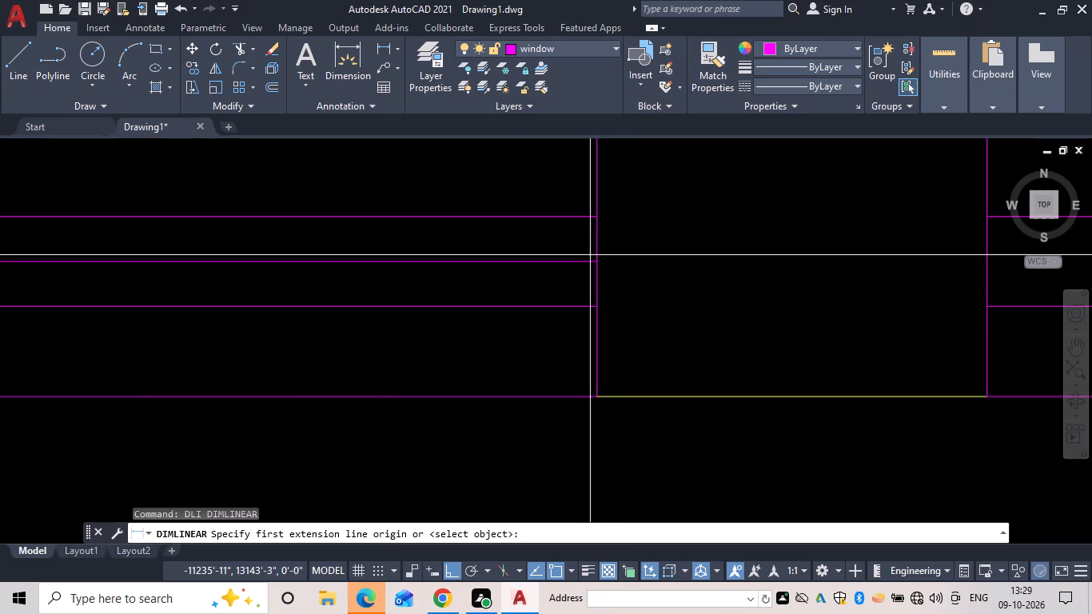
left_click_drag(598, 261, 598, 273)
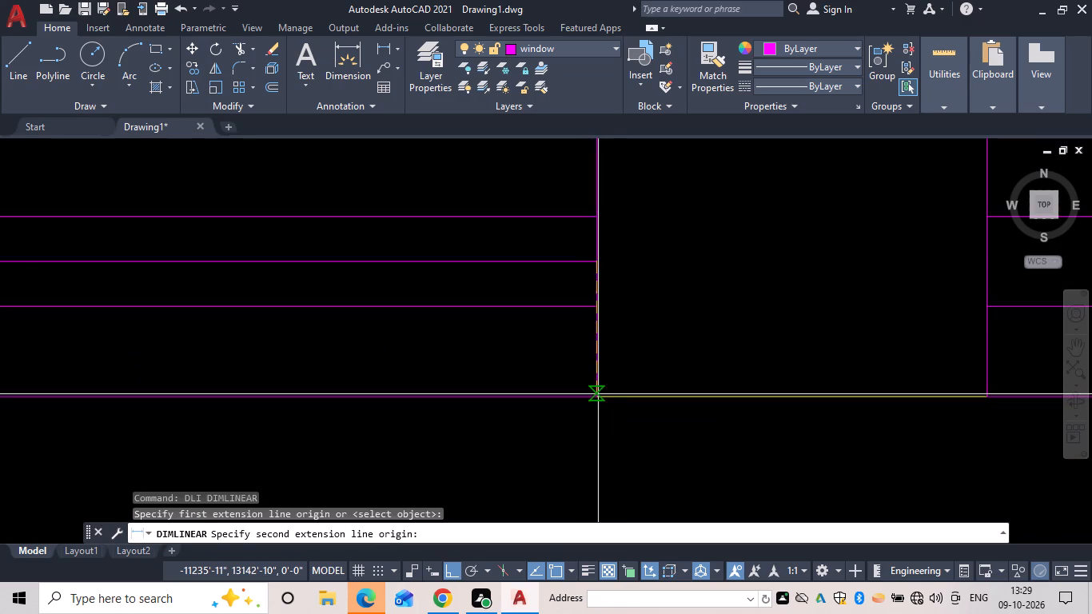
left_click(596, 397)
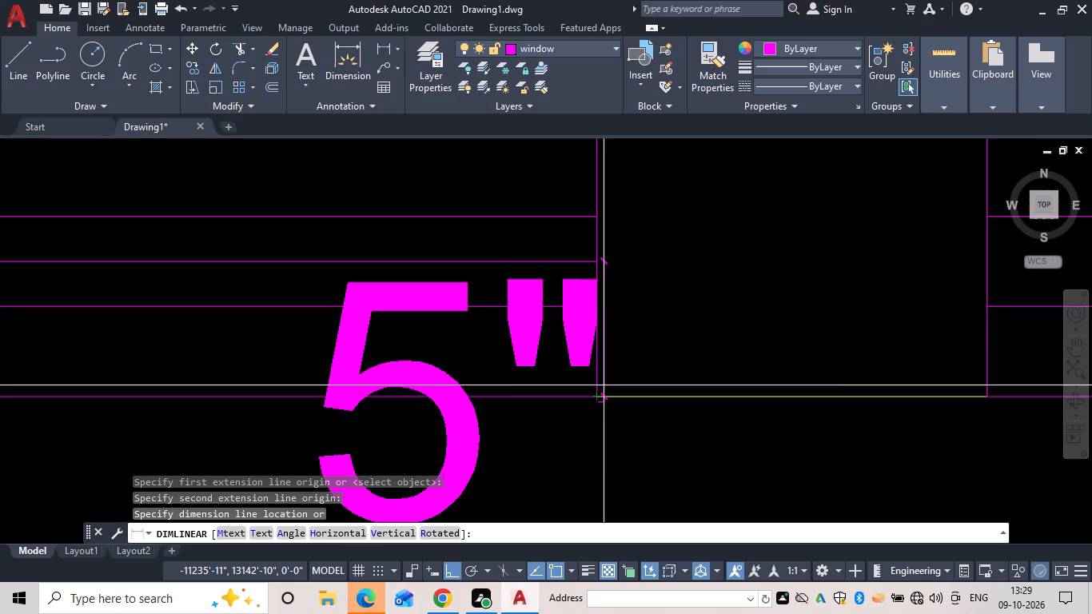
scroll(604, 385, "down", 2)
middle_click_drag(604, 385, 618, 364)
key("Escape")
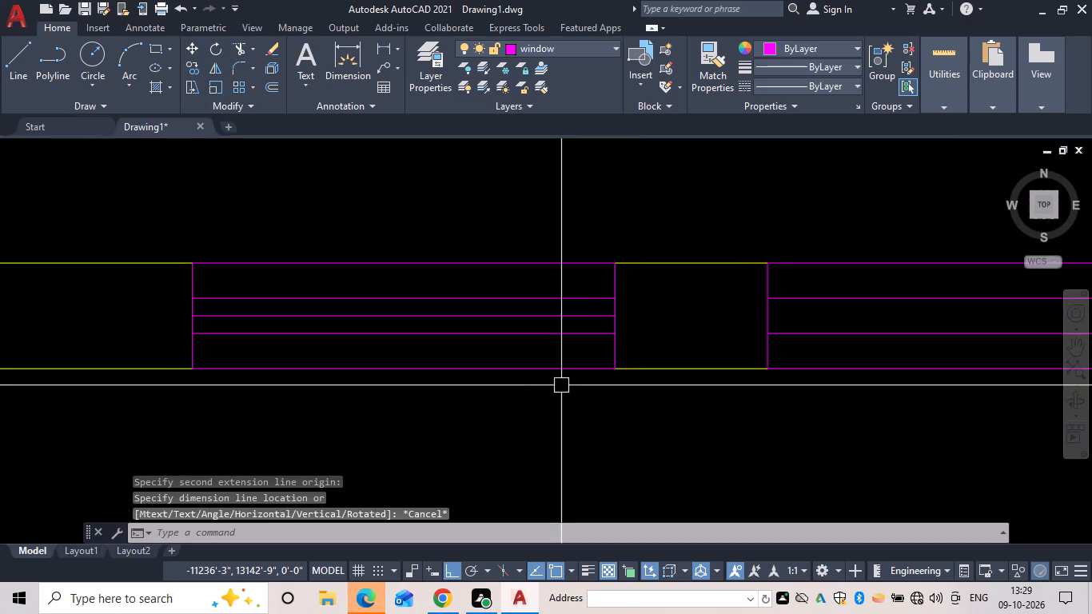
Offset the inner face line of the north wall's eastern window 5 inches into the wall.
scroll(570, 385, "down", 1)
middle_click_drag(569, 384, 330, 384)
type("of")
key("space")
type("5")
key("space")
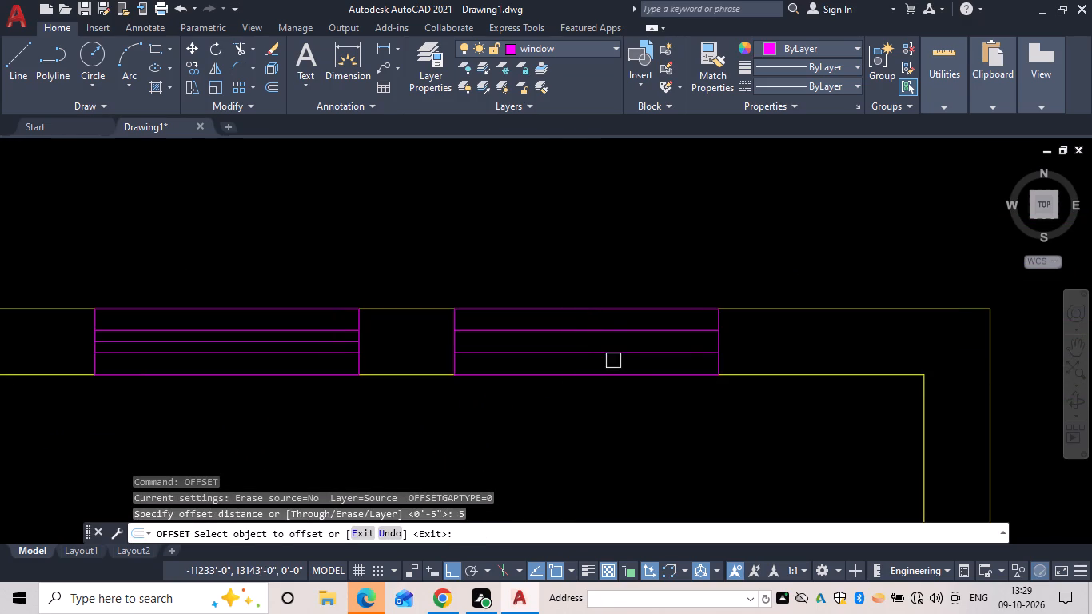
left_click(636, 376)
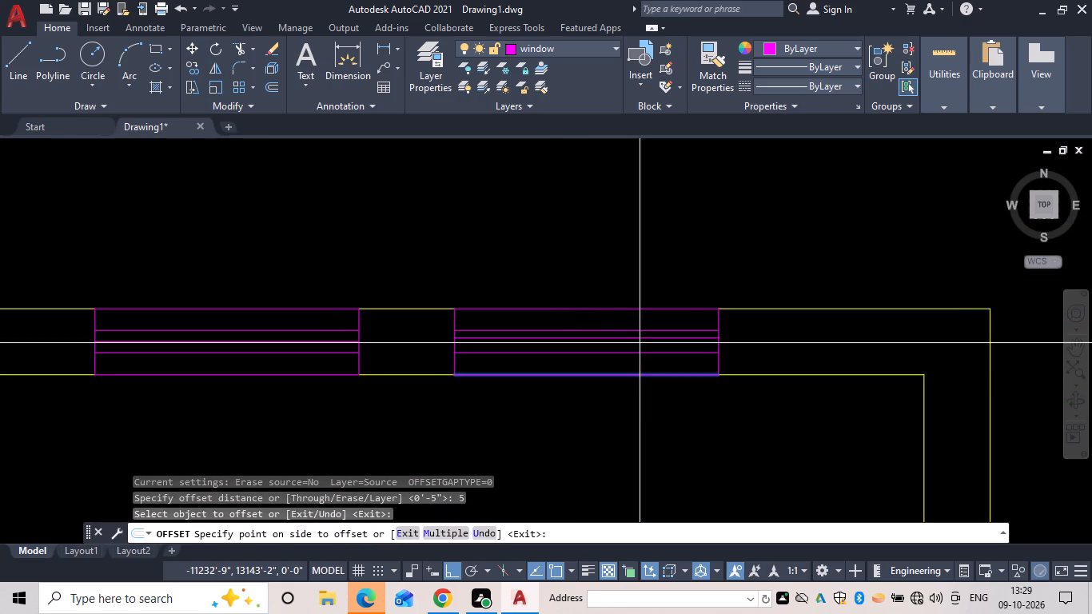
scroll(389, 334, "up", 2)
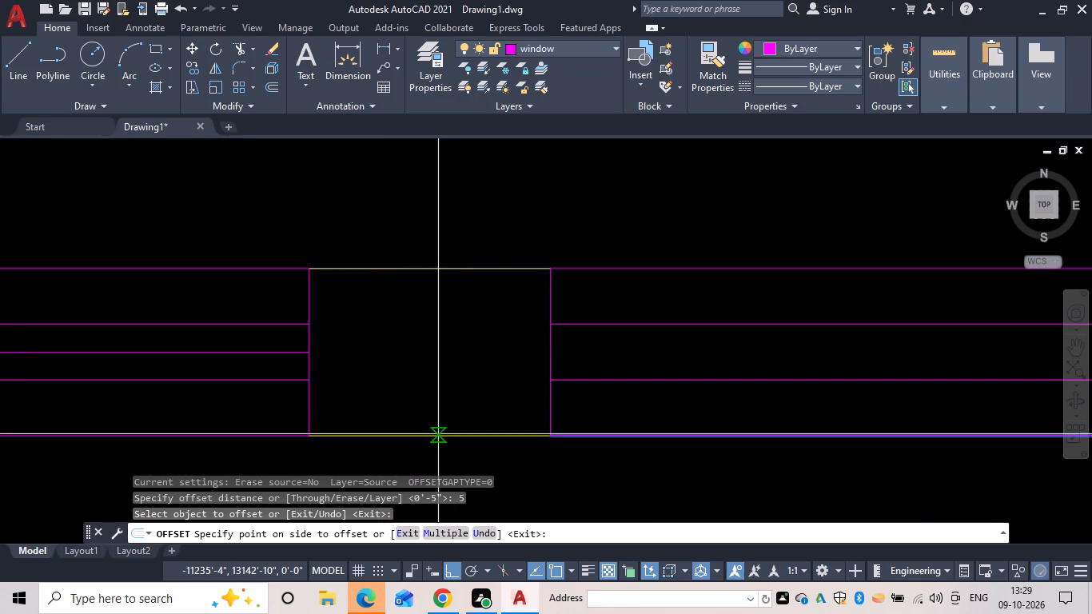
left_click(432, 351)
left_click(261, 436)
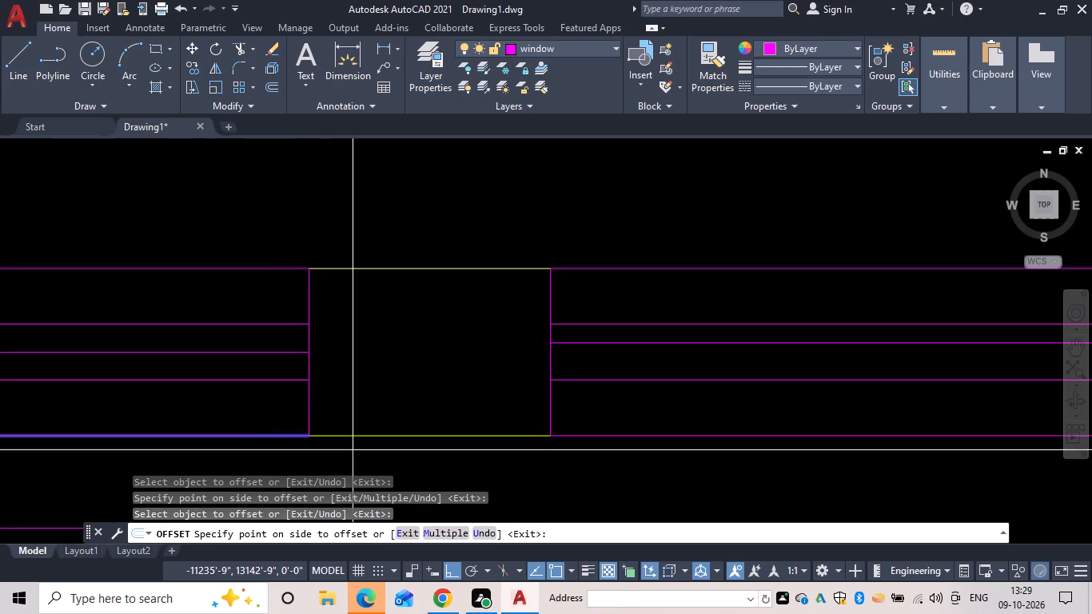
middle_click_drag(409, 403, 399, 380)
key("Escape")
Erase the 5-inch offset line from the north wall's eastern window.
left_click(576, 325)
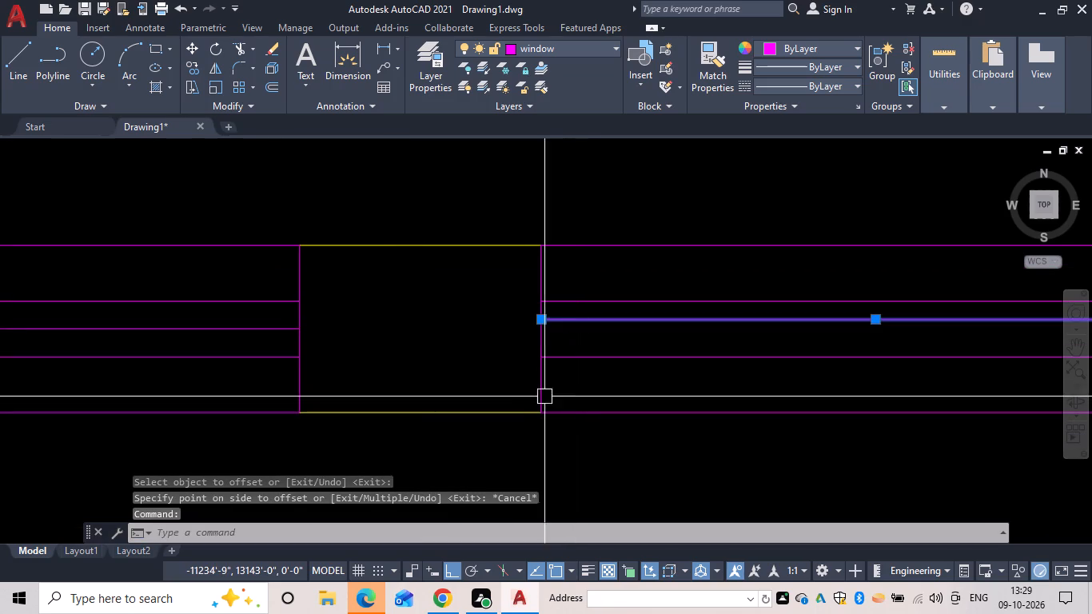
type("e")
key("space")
Draw a line from the east end of the western window's centre line, 5 inches east and 5 inches south.
middle_click_drag(235, 380, 381, 345)
key("Escape")
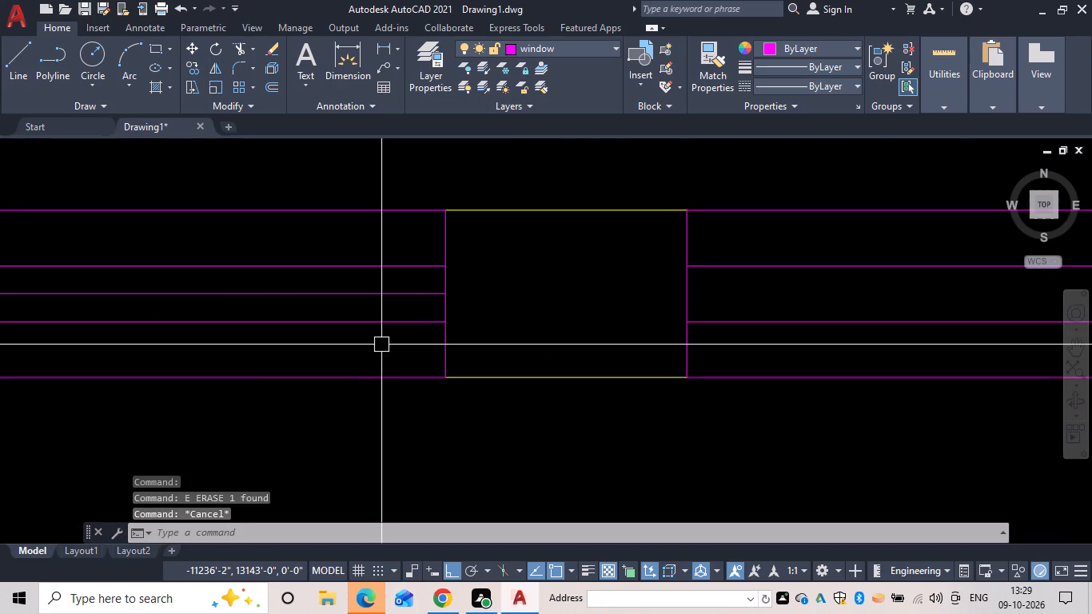
type("l")
key("space")
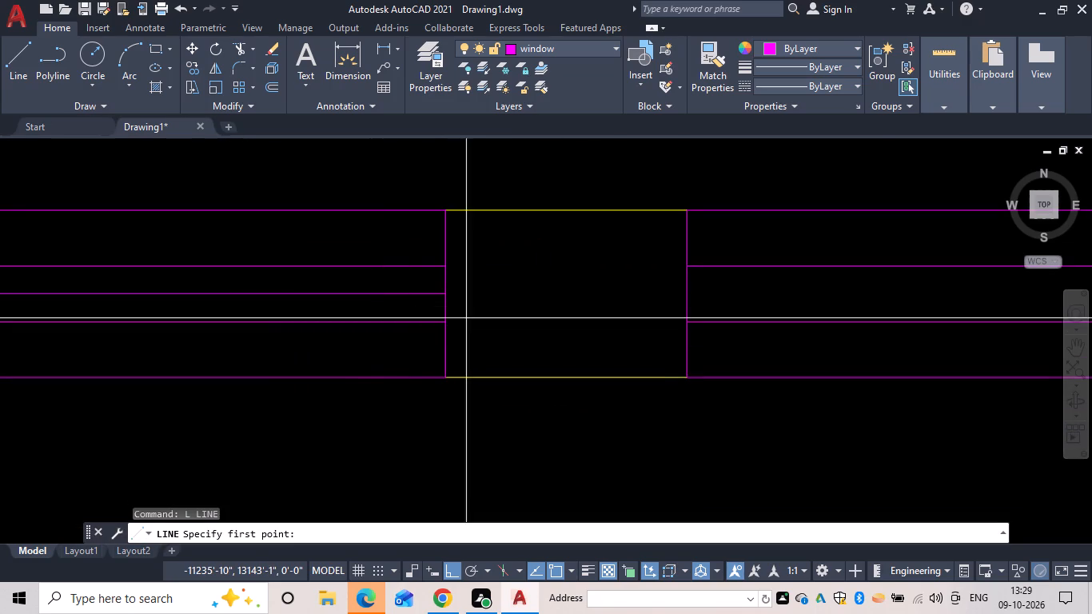
left_click(445, 293)
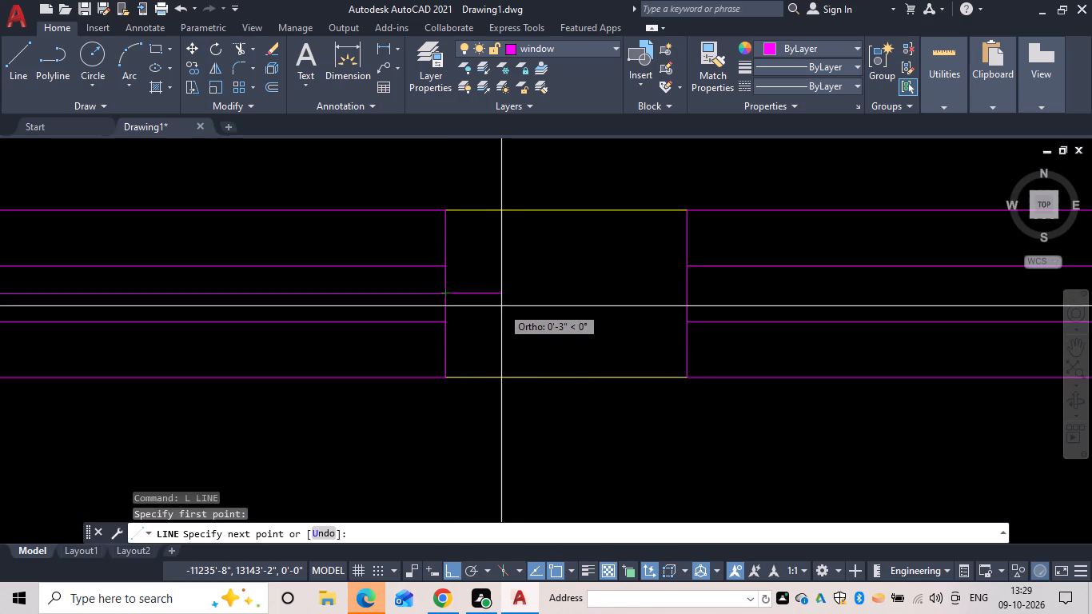
type("5")
key("space")
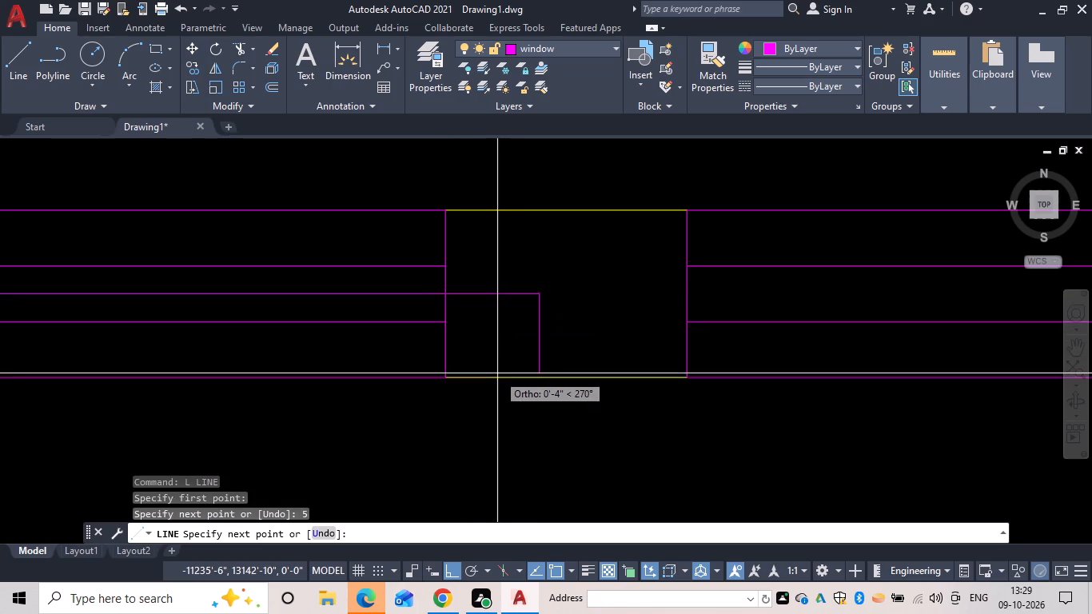
type("5")
key("space")
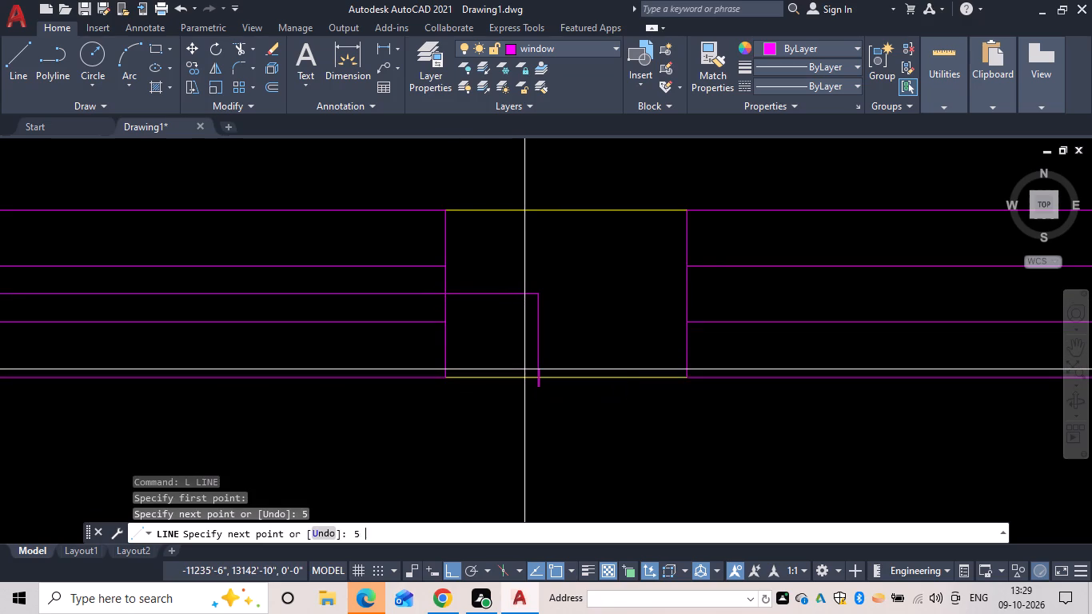
key("space")
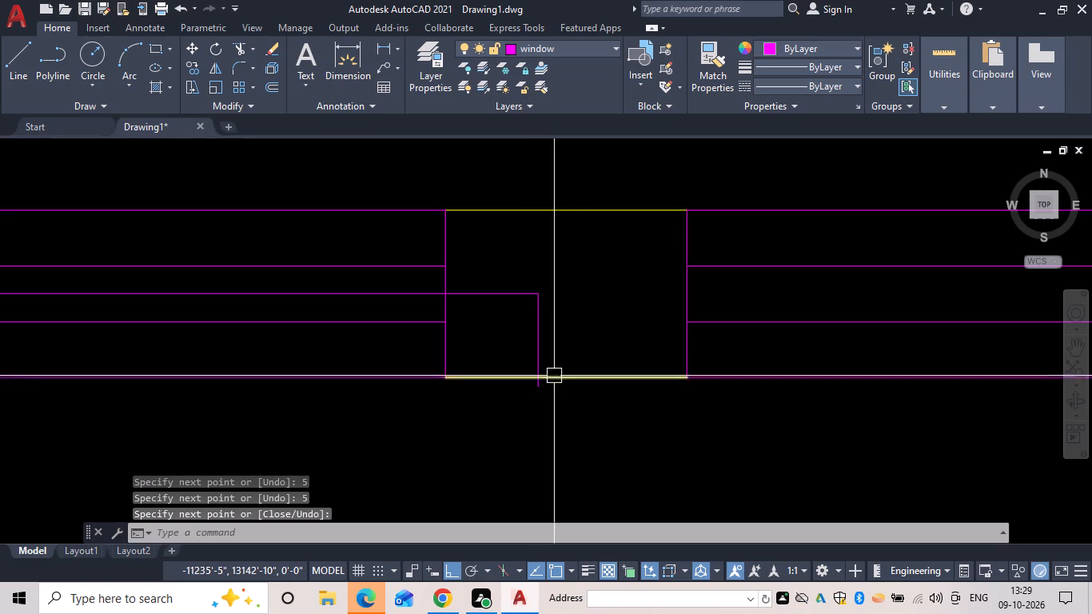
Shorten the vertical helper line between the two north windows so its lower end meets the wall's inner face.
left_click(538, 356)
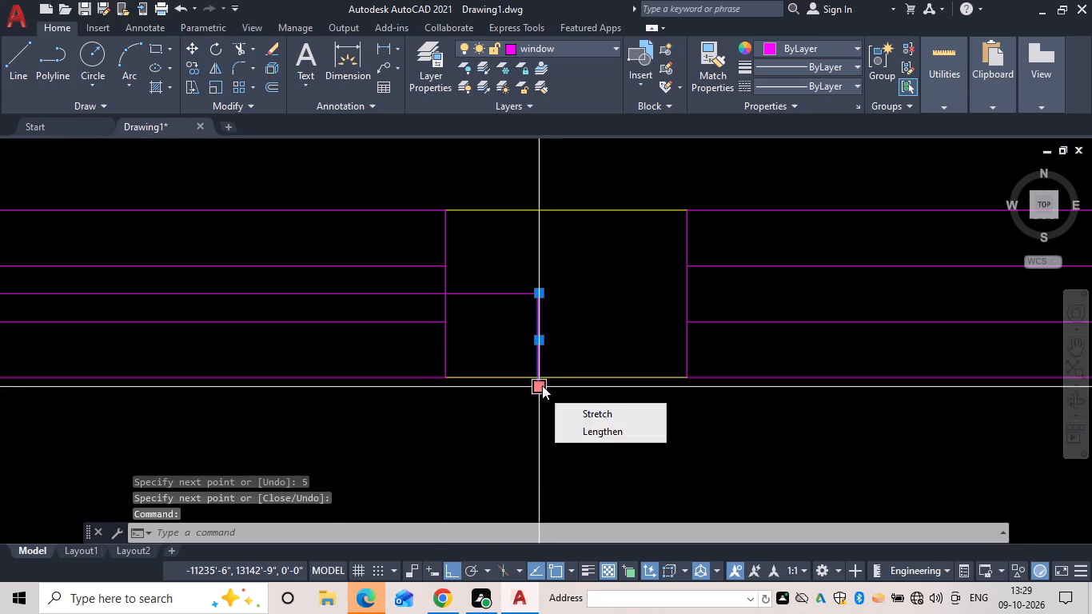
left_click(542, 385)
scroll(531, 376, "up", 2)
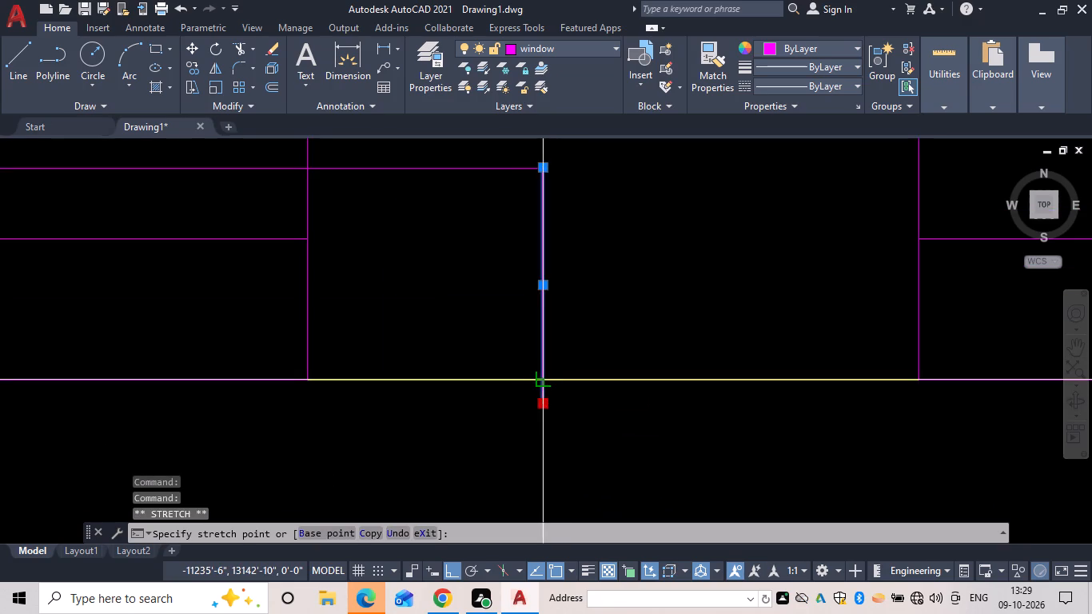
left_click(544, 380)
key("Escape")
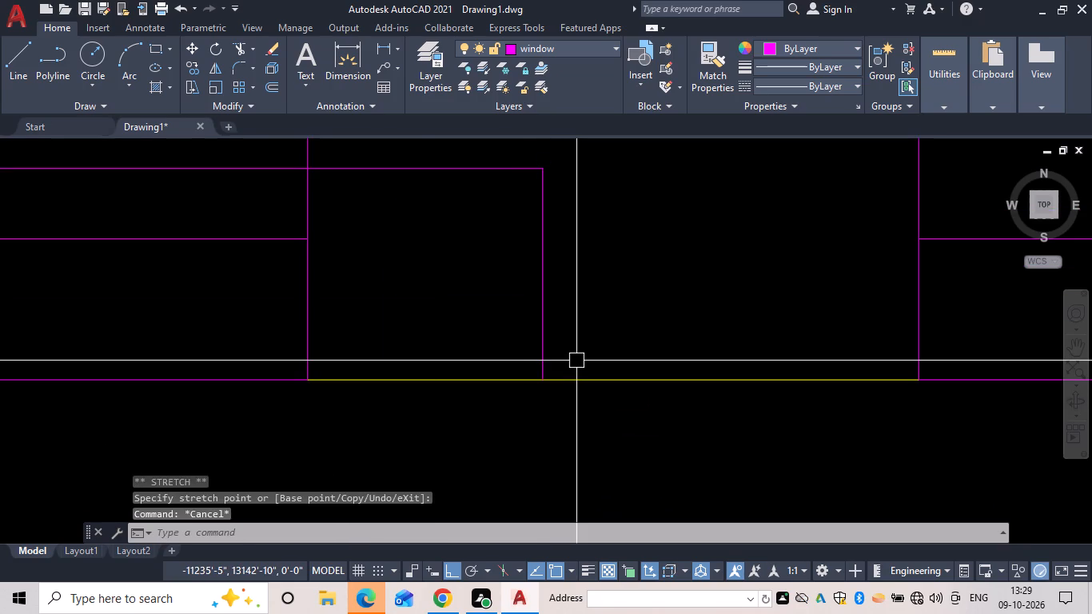
Measure the shortened helper line's vertical length with a linear dimension, without placing the dimension.
type("dli")
key("space")
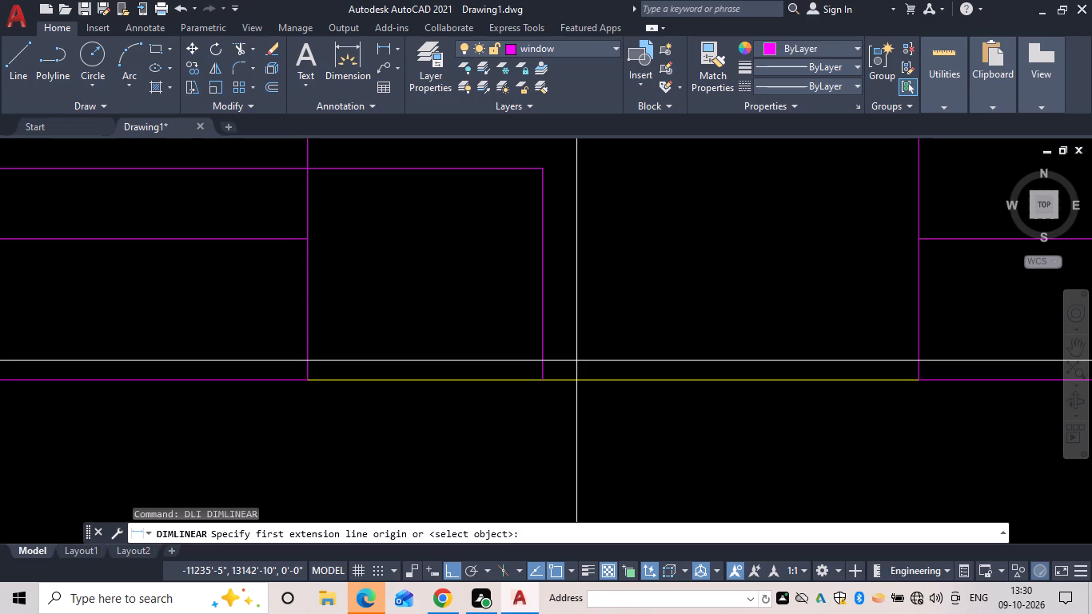
left_click(540, 380)
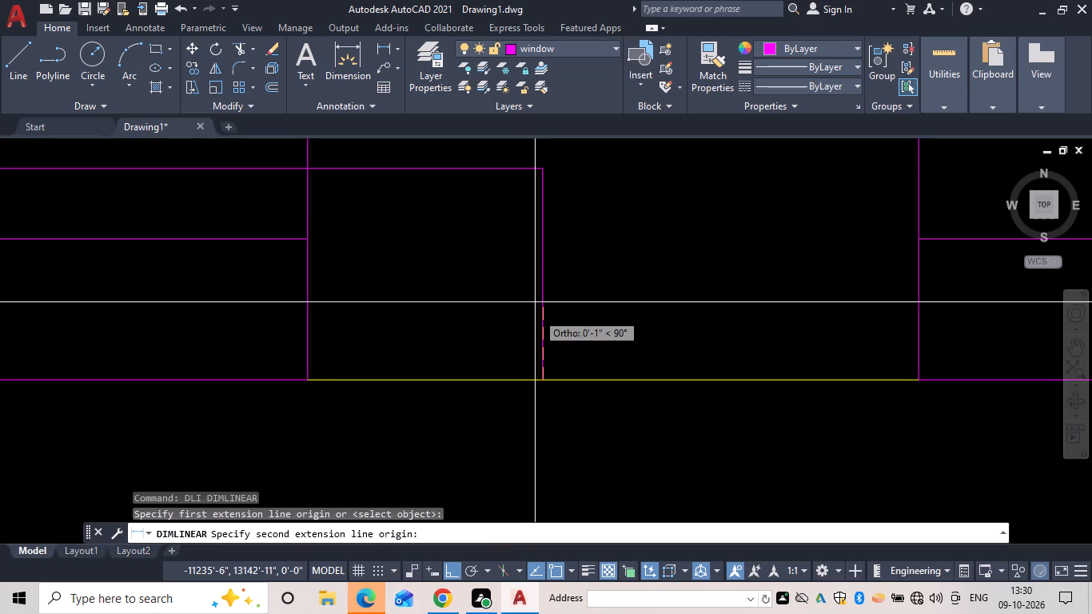
left_click(542, 166)
scroll(556, 197, "down", 3)
middle_click_drag(556, 197, 556, 228)
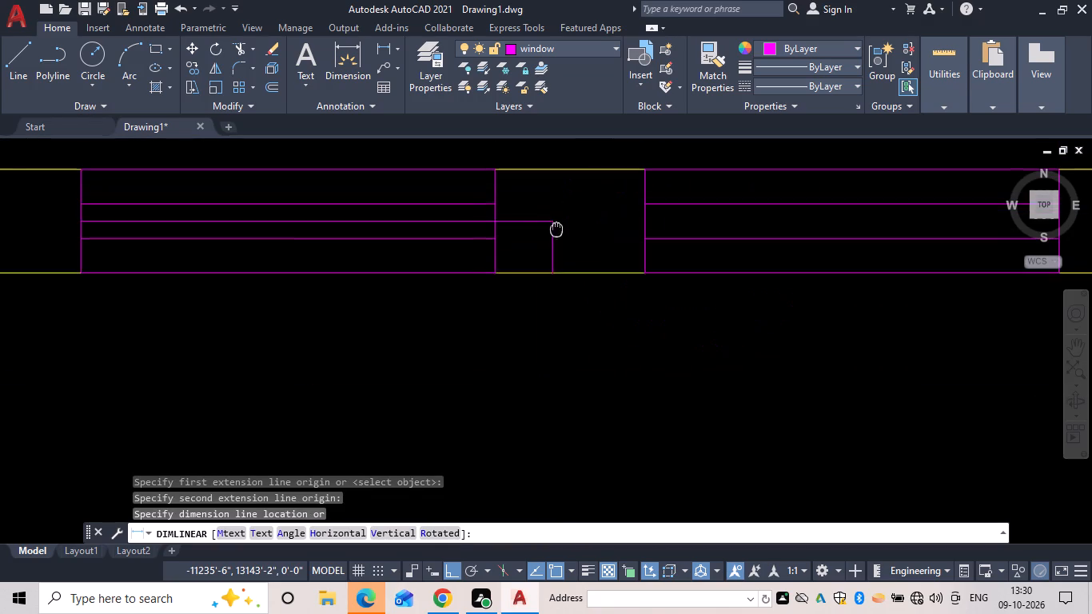
middle_click_drag(556, 228, 556, 230)
key("Escape")
Erase the horizontal and vertical helper lines between the north wall's two windows.
left_click(552, 236)
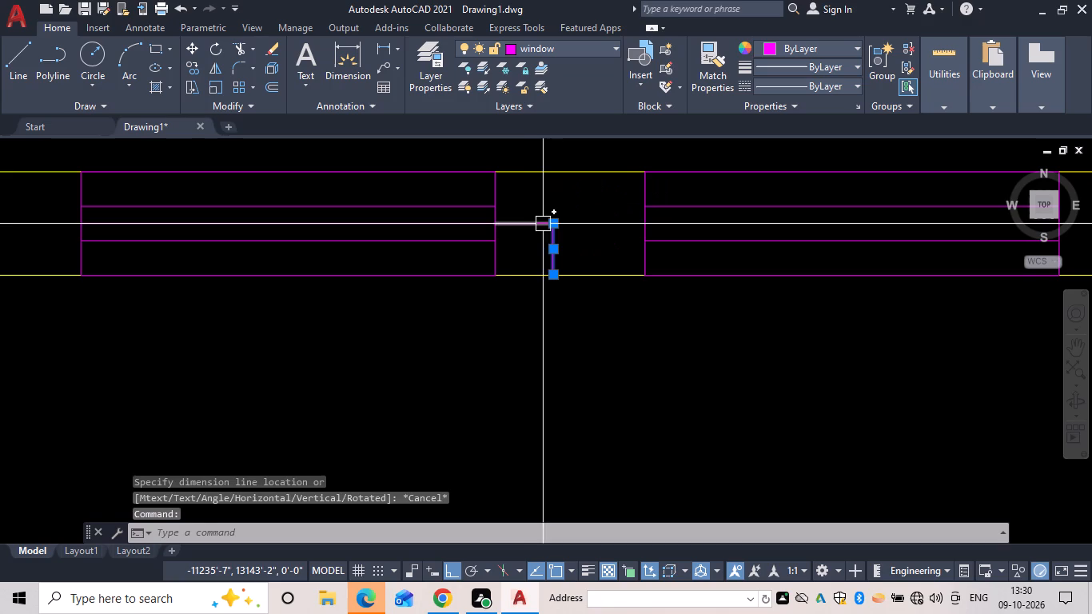
left_click(532, 224)
type("e")
key("space")
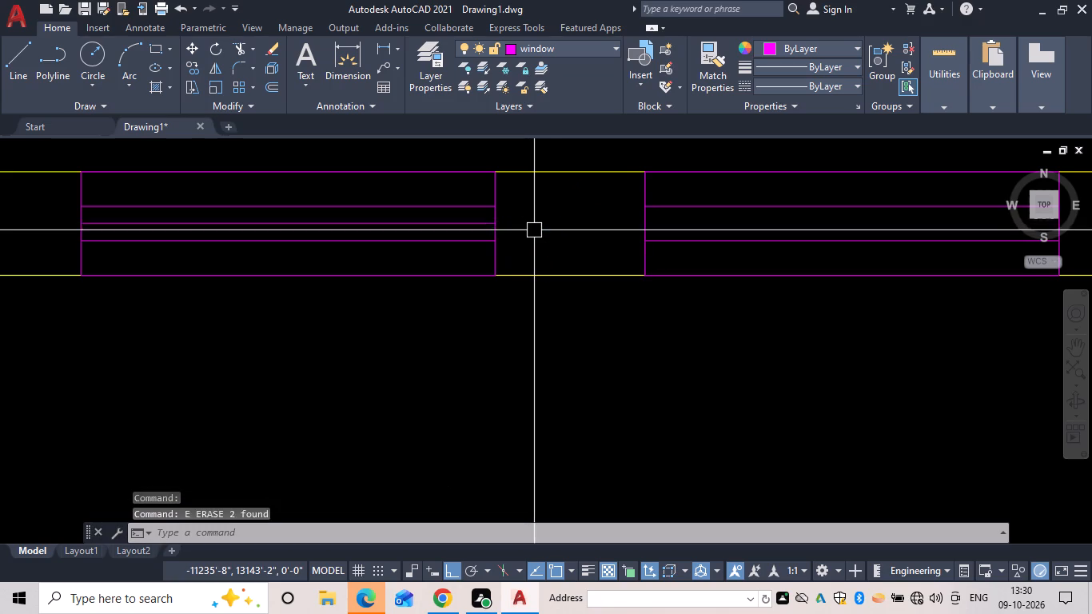
key("Escape")
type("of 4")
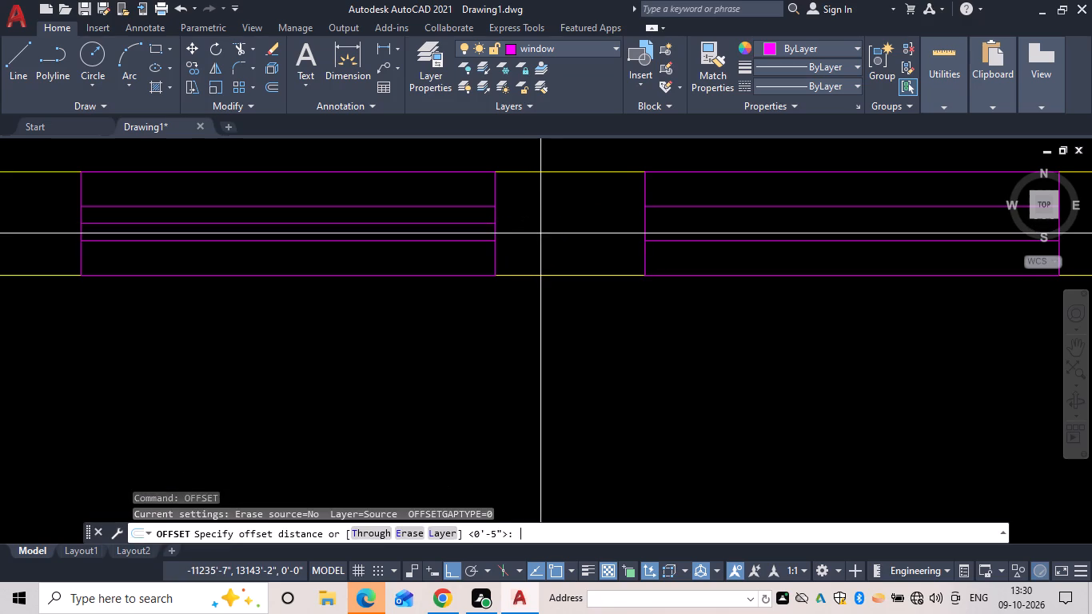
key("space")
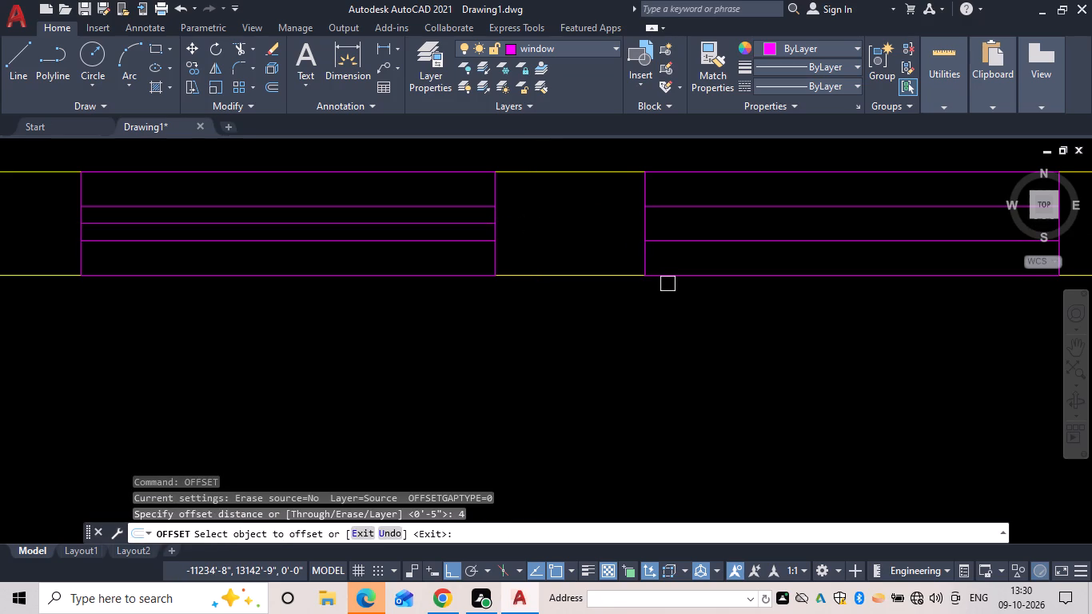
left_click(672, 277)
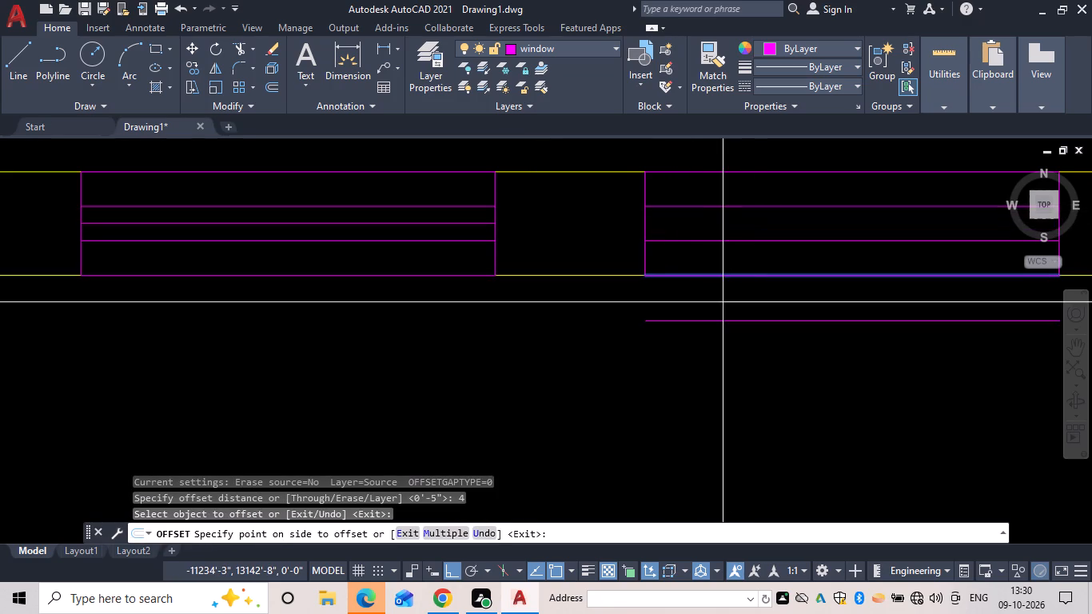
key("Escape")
Offset the inner face line of the north wall's eastern window 4.5 inches into the wall as its centre line.
type("of 4.5\"")
key("space")
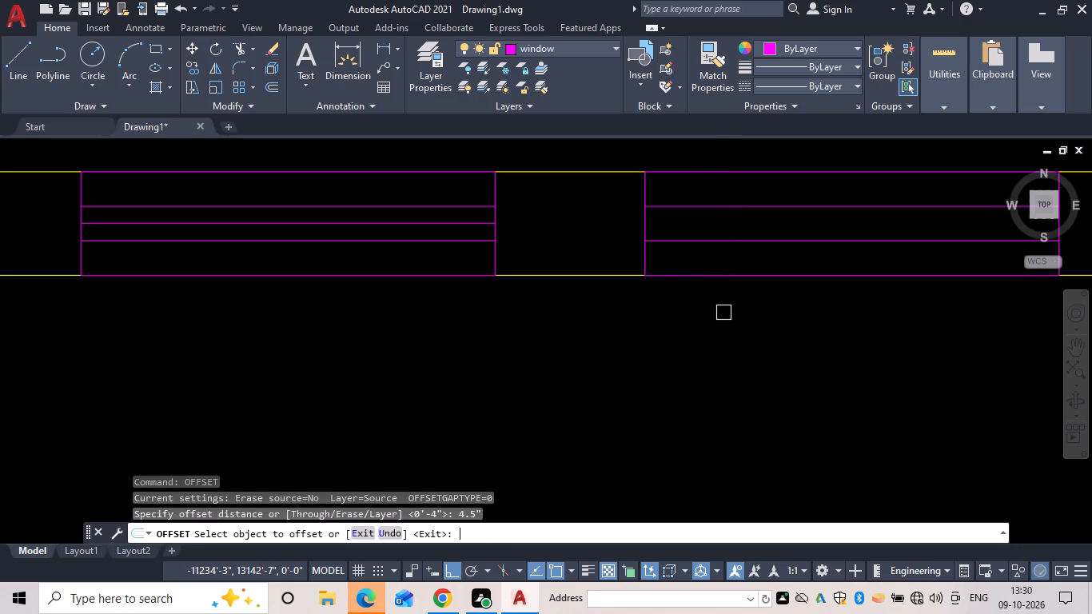
left_click(737, 277)
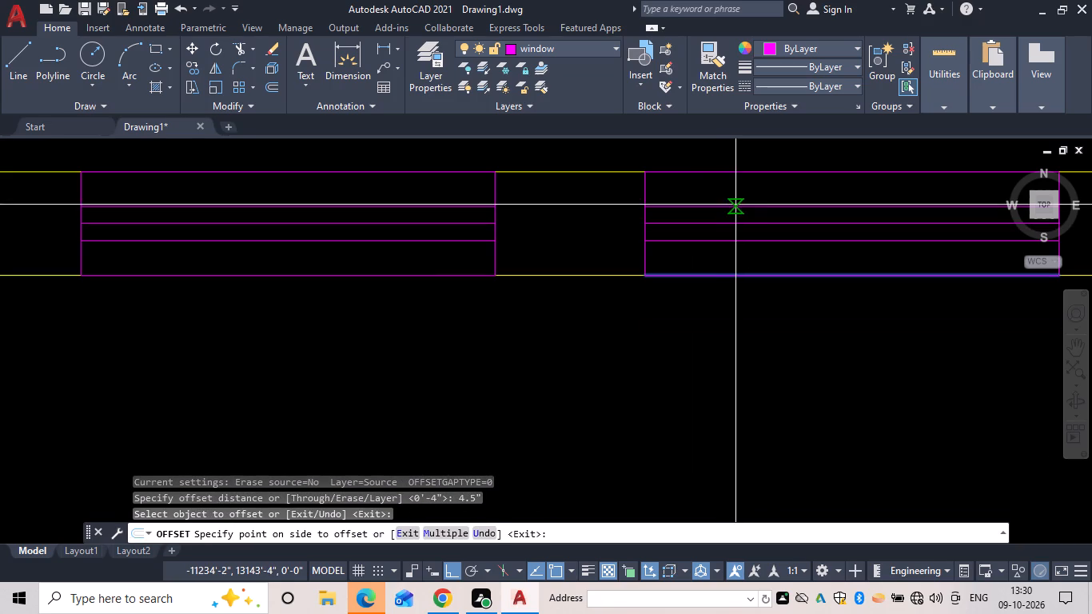
left_click(735, 204)
Offset the outer face lines of the east wall's two northernmost windows 4.5 inches inward as centre lines.
scroll(759, 221, "down", 1)
middle_click_drag(759, 225, 507, 243)
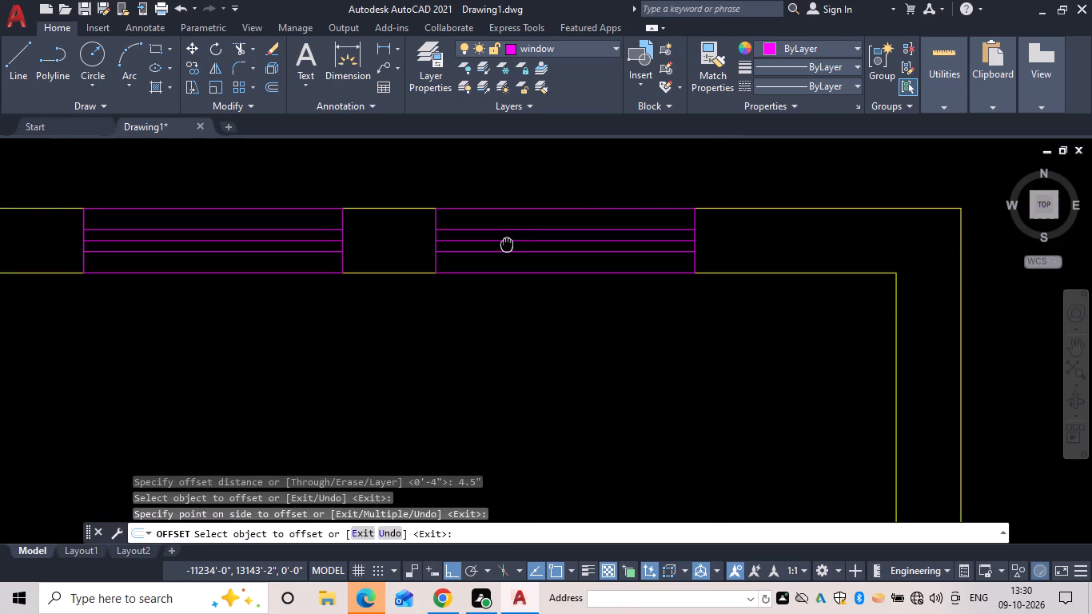
scroll(565, 360, "down", 2)
middle_click_drag(564, 360, 620, 167)
middle_click_drag(767, 401, 736, 205)
scroll(750, 308, "up", 3)
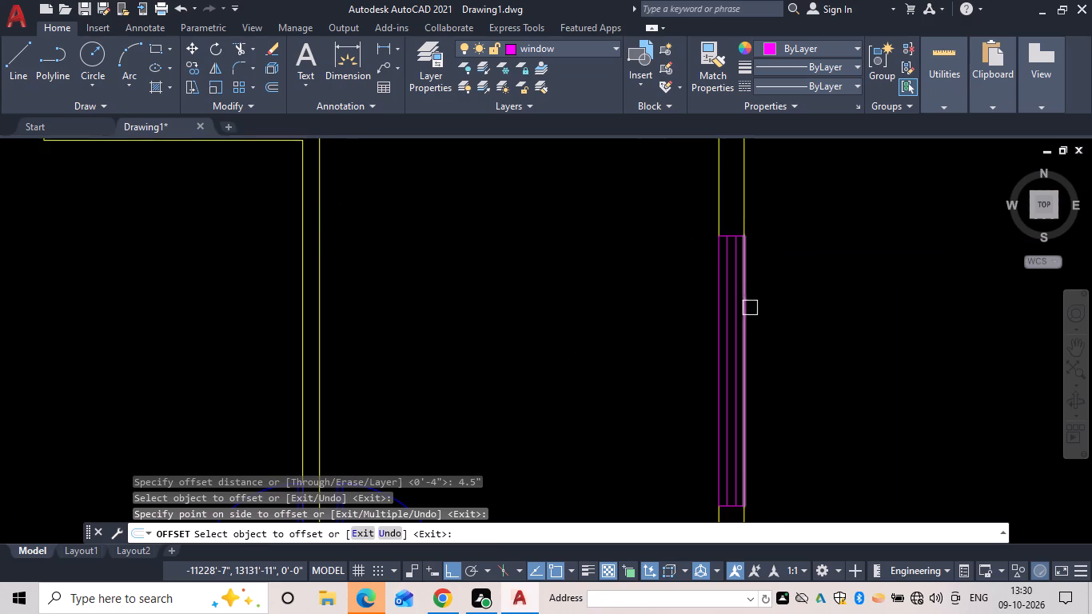
left_click_drag(719, 301, 703, 312)
left_click(625, 340)
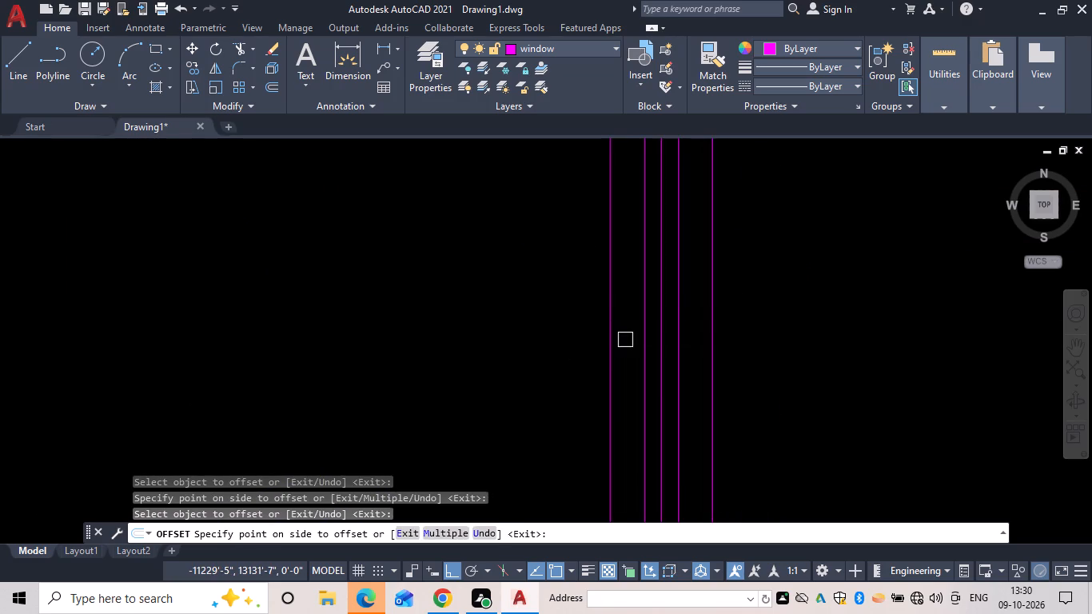
scroll(626, 405, "down", 3)
middle_click_drag(620, 402, 622, 185)
middle_click_drag(668, 394, 660, 199)
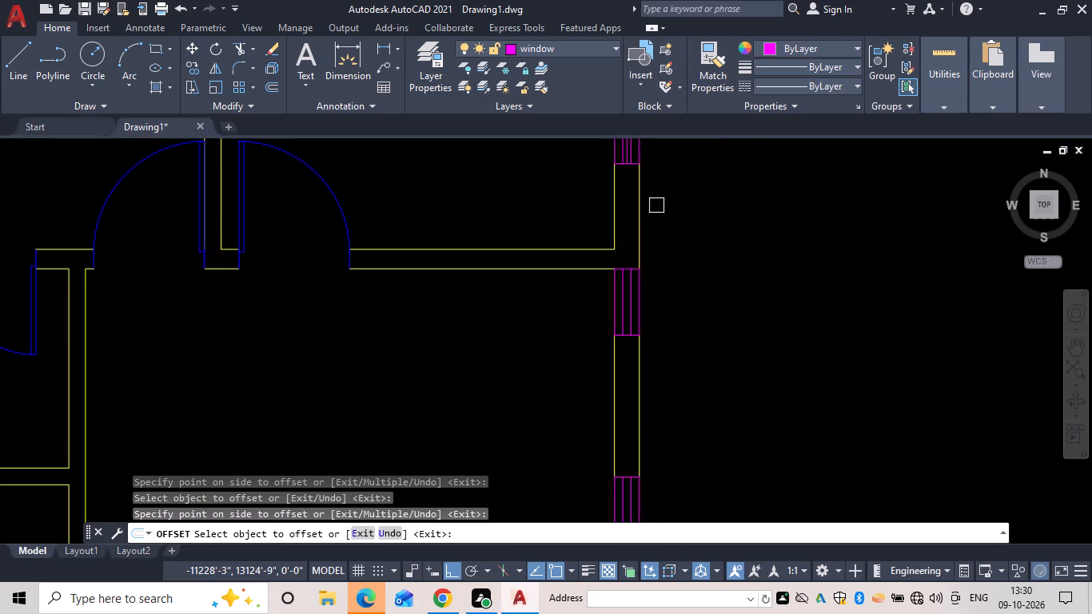
scroll(647, 296, "up", 3)
left_click_drag(611, 289, 588, 295)
left_click(521, 309)
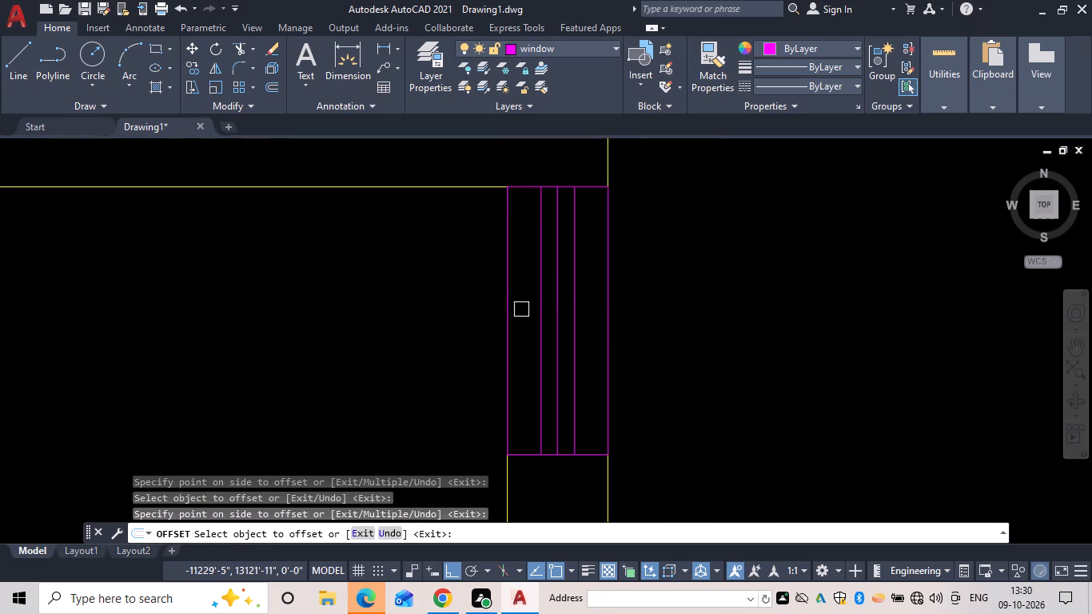
Add centre lines to the east wall's third and fourth windows from the north by offsetting their outer face lines 4.5 inches inward.
scroll(502, 354, "down", 2)
middle_click_drag(481, 359, 484, 33)
left_click_drag(545, 321, 517, 329)
left_click(487, 336)
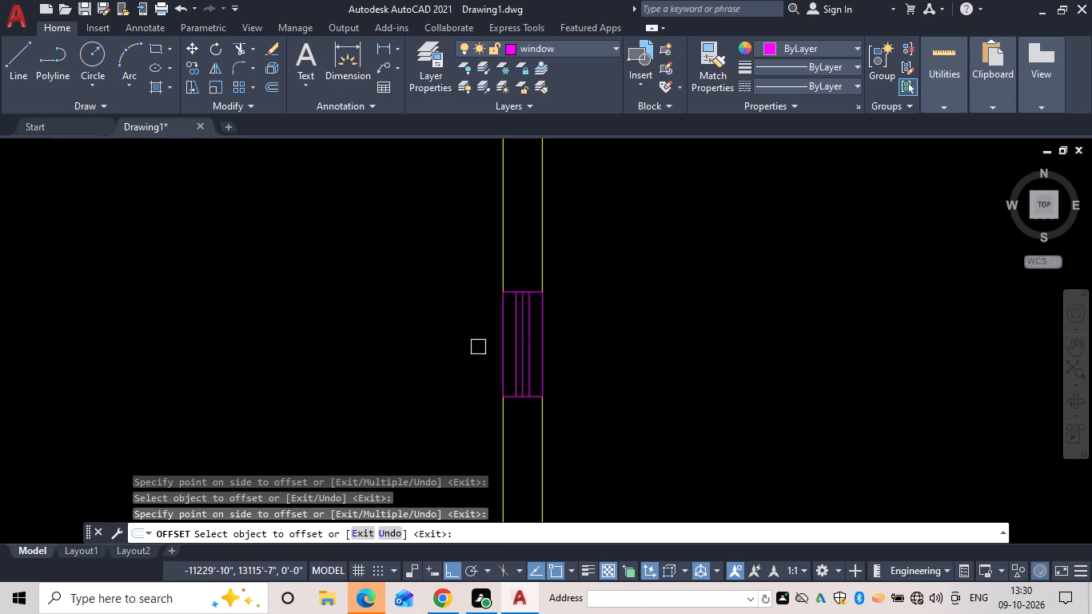
scroll(435, 357, "down", 3)
middle_click_drag(426, 357, 476, 142)
scroll(528, 218, "up", 4)
left_click_drag(381, 240, 363, 246)
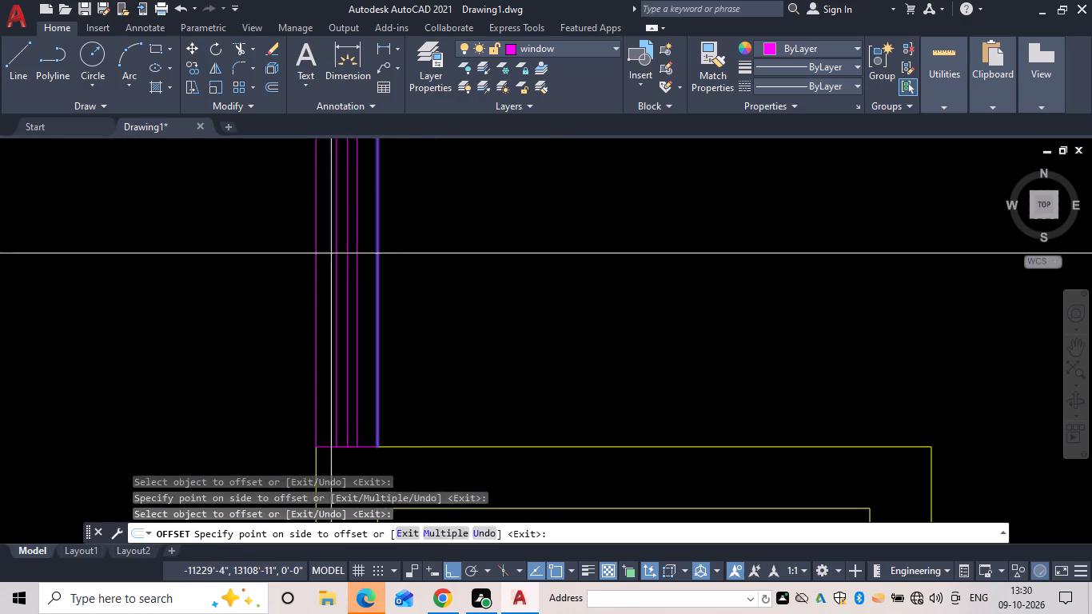
left_click_drag(278, 265, 296, 269)
Add 4.5-inch offset centre lines to the east and south windows of the room projecting from the east wall.
scroll(420, 275, "down", 3)
middle_click_drag(420, 277, 393, 157)
scroll(488, 293, "up", 3)
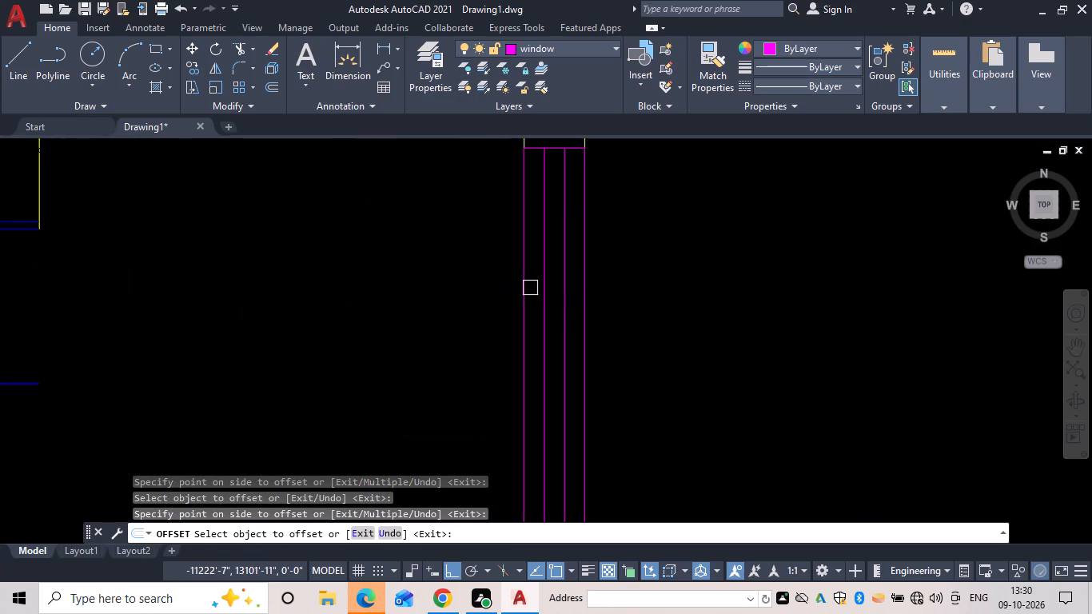
left_click(530, 288)
left_click(574, 293)
scroll(424, 321, "down", 3)
middle_click_drag(409, 319, 461, 121)
scroll(428, 249, "up", 4)
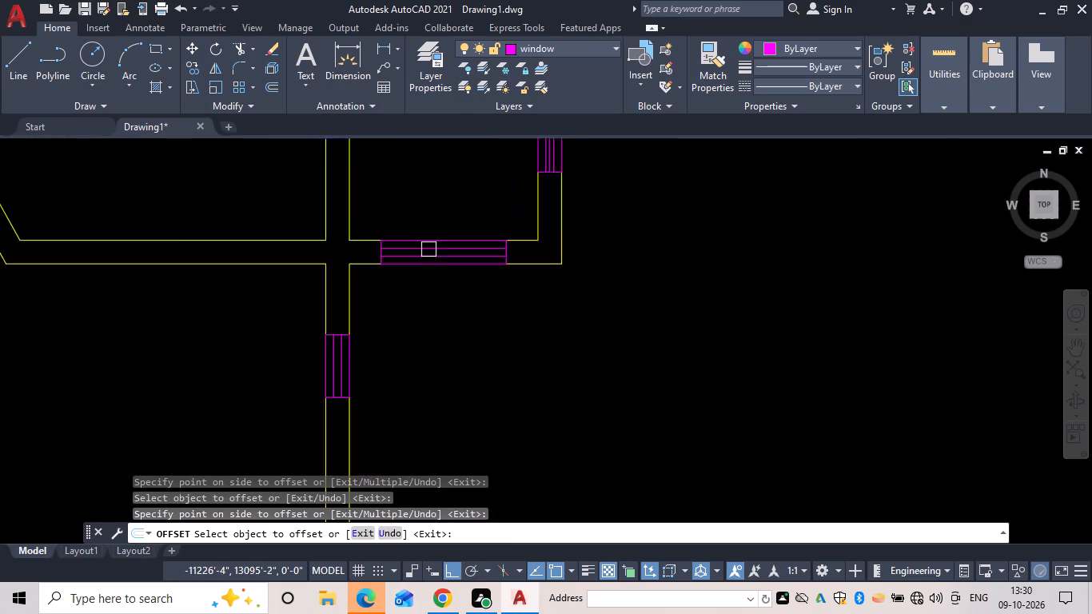
left_click(451, 309)
left_click_drag(453, 267, 445, 284)
Offset the outer face lines of the two east wall windows south of the projecting room 4.5 inches inward.
scroll(269, 335, "down", 2)
middle_click_drag(269, 334, 729, 73)
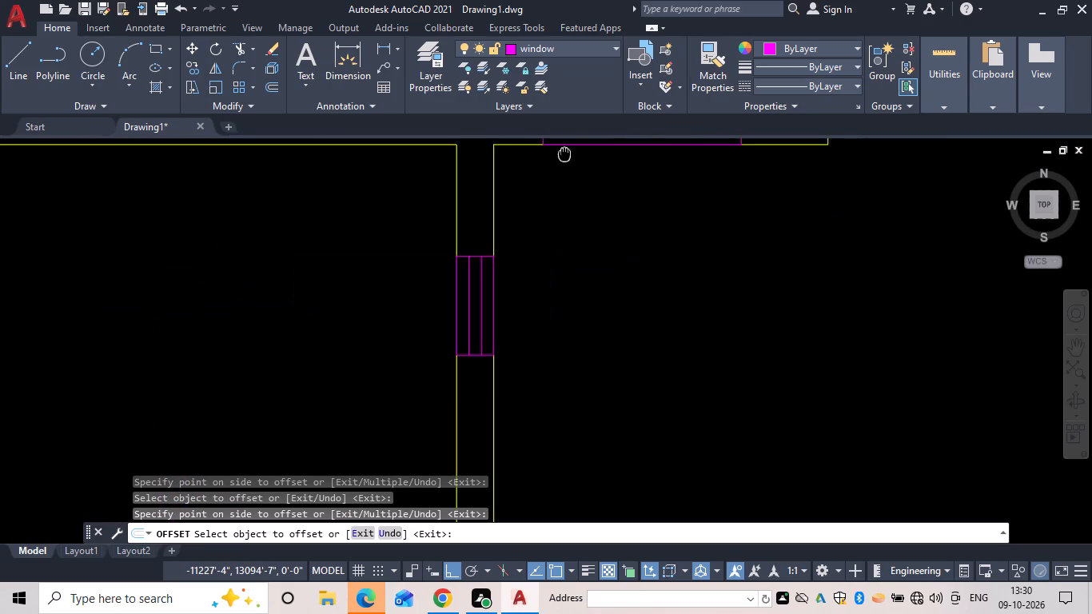
scroll(688, 183, "up", 3)
left_click(581, 222)
left_click_drag(483, 248, 471, 249)
scroll(272, 225, "down", 2)
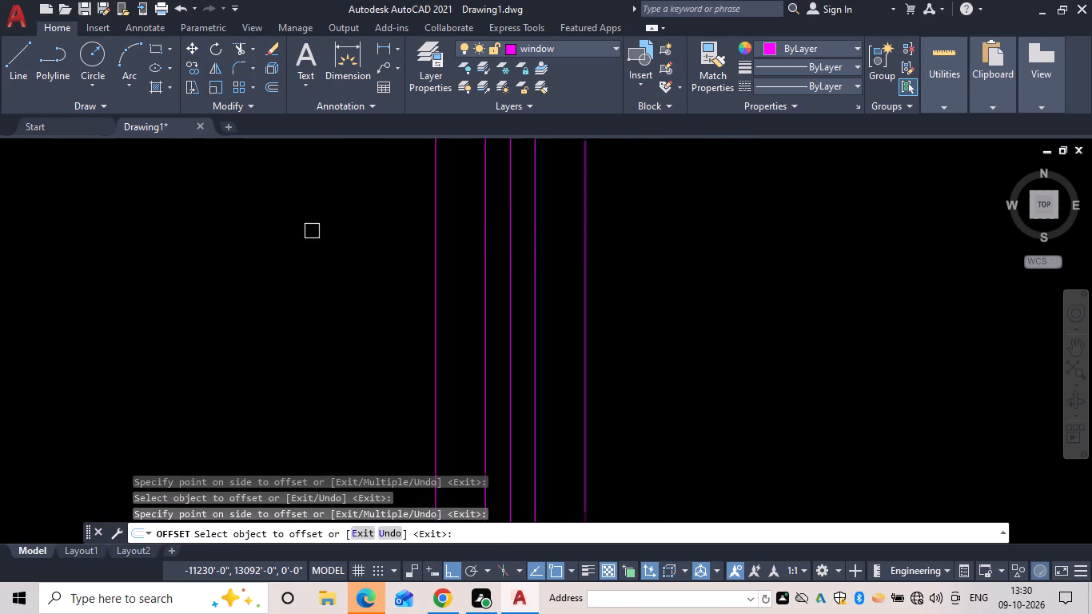
scroll(285, 226, "down", 1)
middle_click_drag(253, 225, 660, 58)
scroll(644, 277, "down", 2)
middle_click_drag(643, 287, 590, 165)
scroll(628, 205, "up", 5)
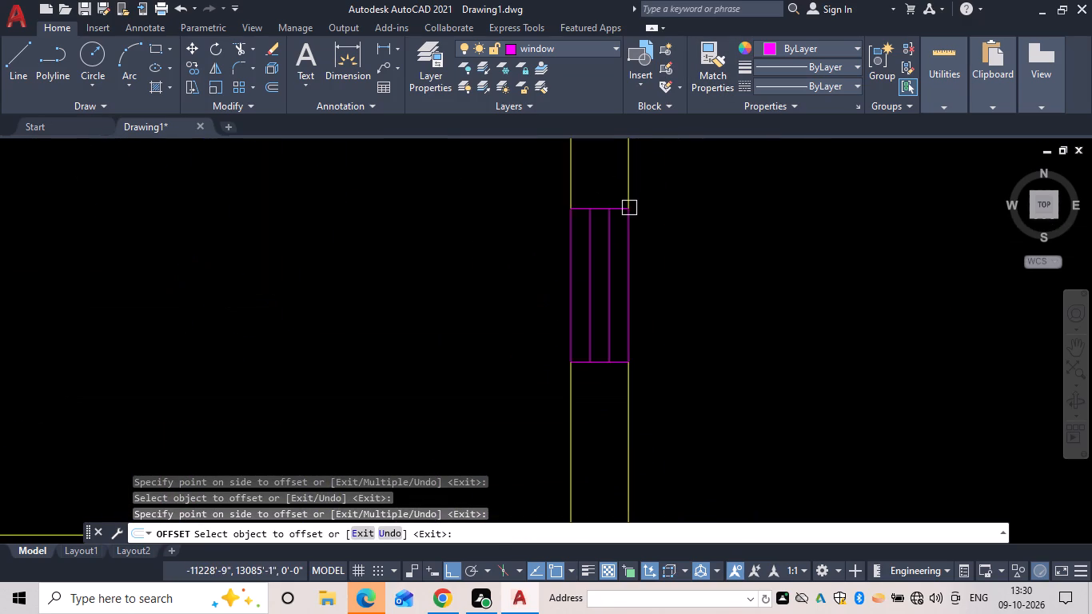
left_click_drag(623, 245, 616, 247)
left_click(536, 265)
Offset the upper face line of the horizontal window above the small southeast room 4.5 inches into the wall.
scroll(444, 268, "down", 4)
middle_click_drag(443, 268, 438, 137)
scroll(423, 209, "up", 2)
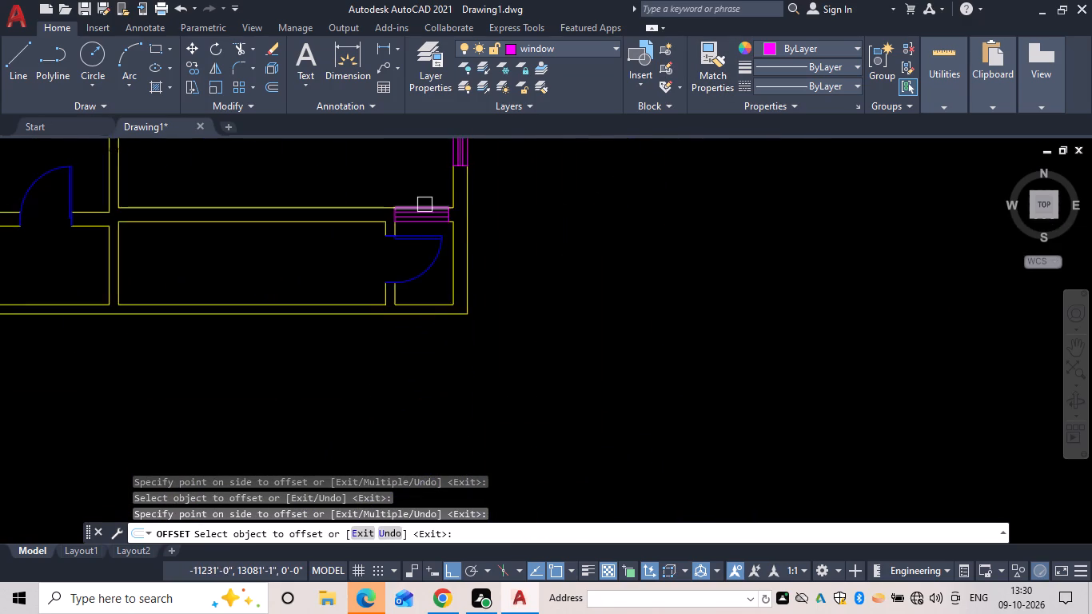
scroll(424, 206, "up", 2)
left_click_drag(426, 205, 420, 222)
left_click(416, 237)
Offset the inner face lines of the two small windows in the west wall's southern part 4.5 inches into the wall.
scroll(389, 246, "down", 3)
middle_click_drag(388, 246, 390, 225)
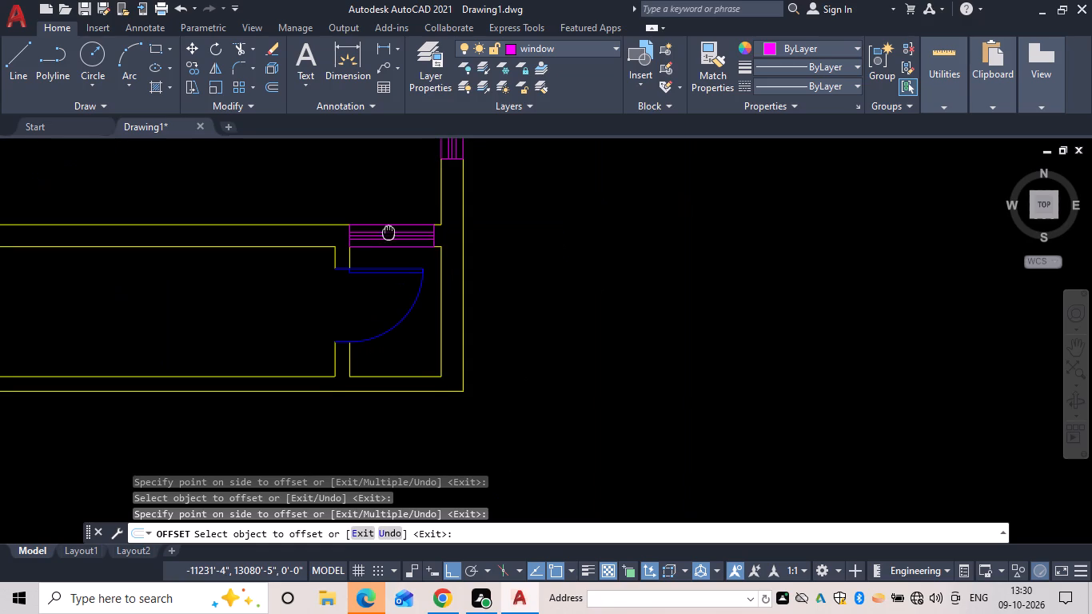
middle_click_drag(390, 225, 475, 75)
scroll(300, 197, "down", 1)
middle_click_drag(300, 197, 739, 325)
middle_click_drag(564, 216, 569, 412)
scroll(363, 293, "up", 4)
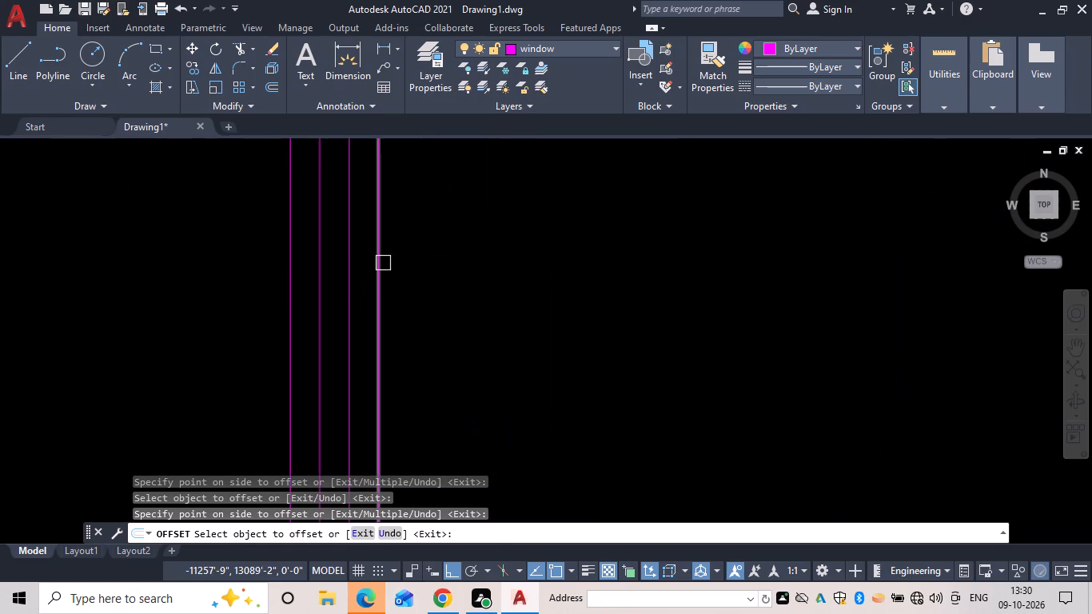
left_click(383, 263)
left_click(326, 285)
scroll(448, 245, "down", 4)
middle_click_drag(452, 243, 426, 362)
scroll(418, 233, "up", 4)
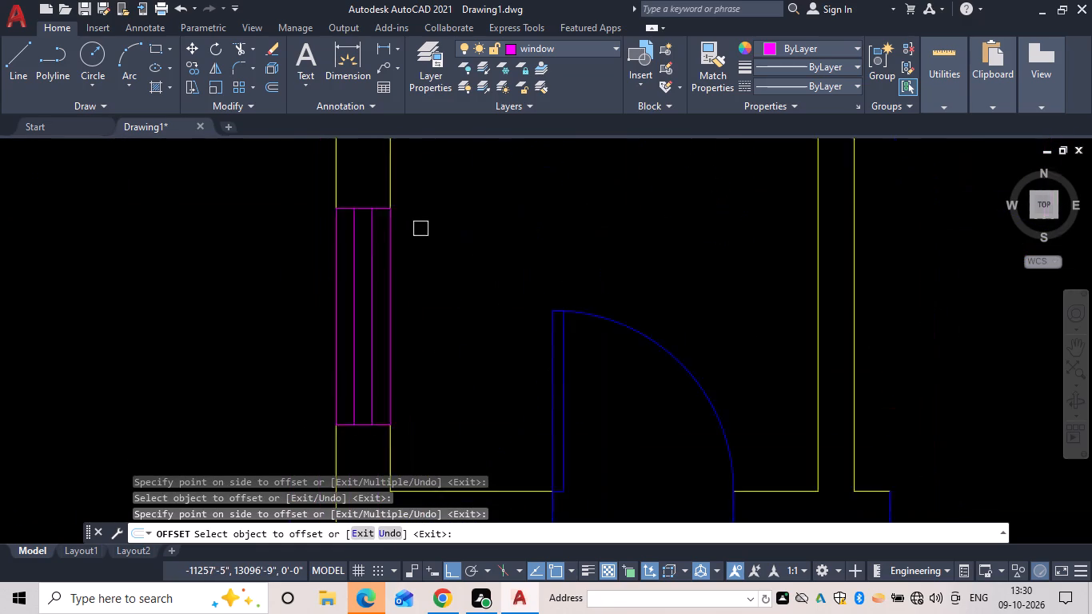
left_click_drag(374, 231, 365, 242)
left_click_drag(326, 267, 336, 266)
Offset the inner face lines of the west wall's long window and the small window north of it 4.5 inches into the wall.
scroll(437, 223, "down", 4)
middle_click_drag(437, 223, 405, 405)
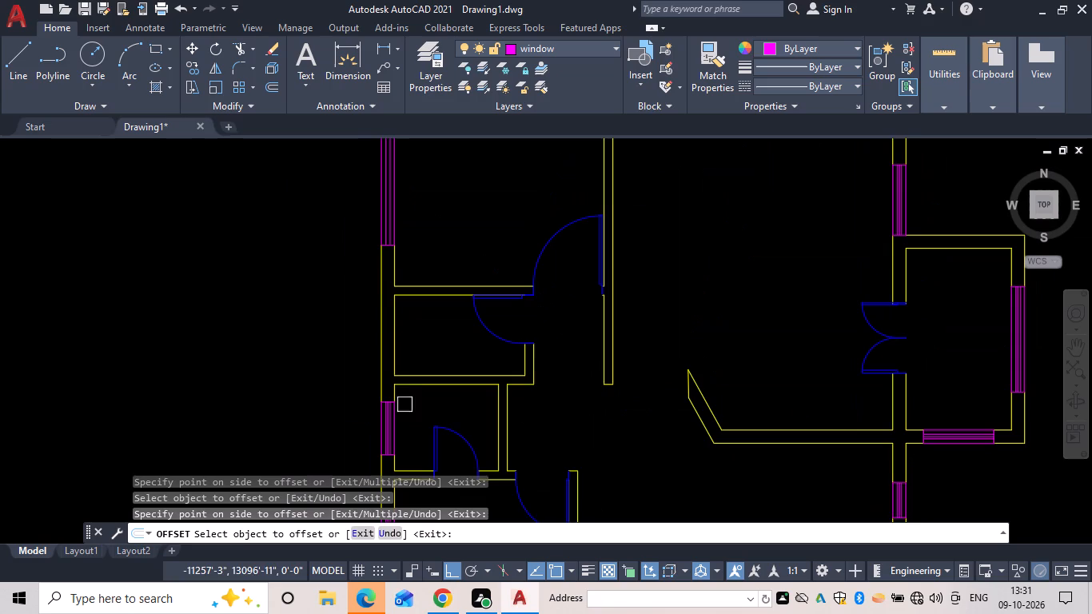
scroll(395, 198, "up", 4)
left_click(375, 211)
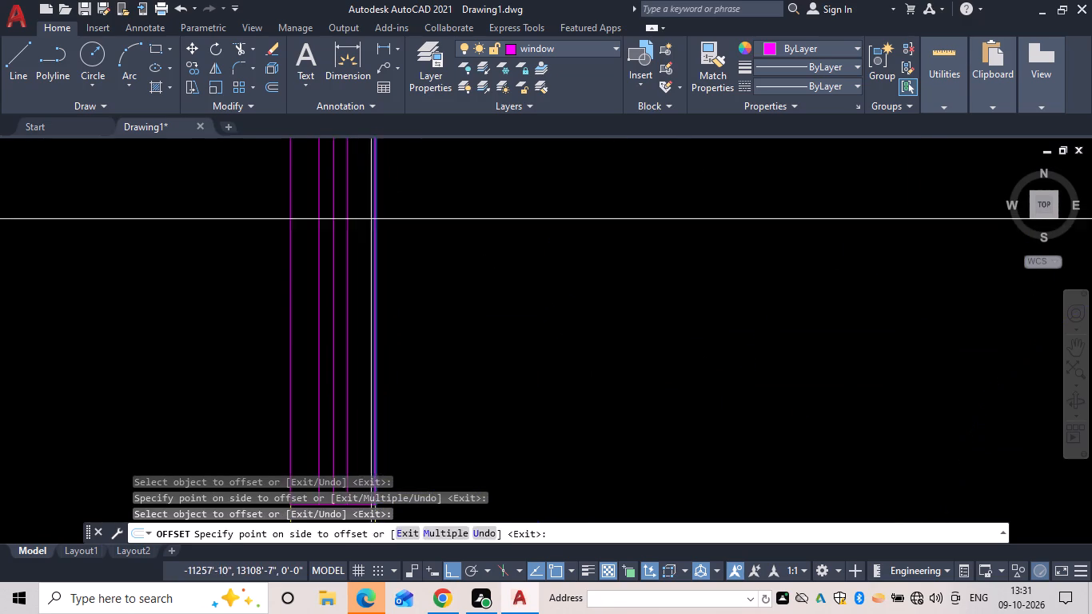
left_click_drag(309, 291, 328, 291)
scroll(460, 247, "down", 3)
middle_click_drag(460, 247, 391, 453)
middle_click_drag(420, 229, 415, 448)
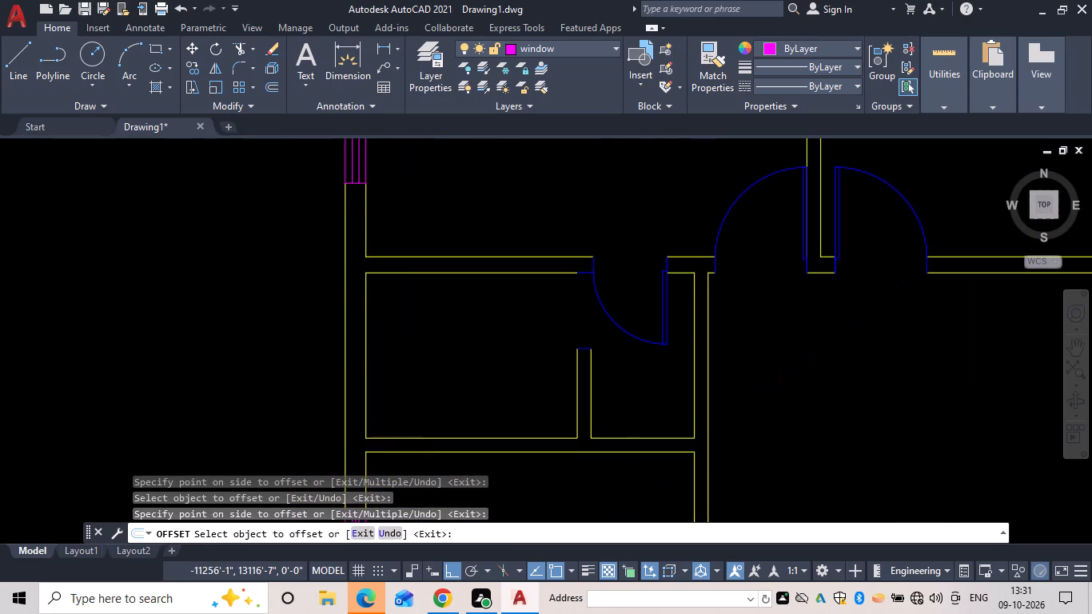
middle_click_drag(385, 194, 397, 360)
scroll(375, 313, "up", 2)
left_click_drag(384, 309, 377, 313)
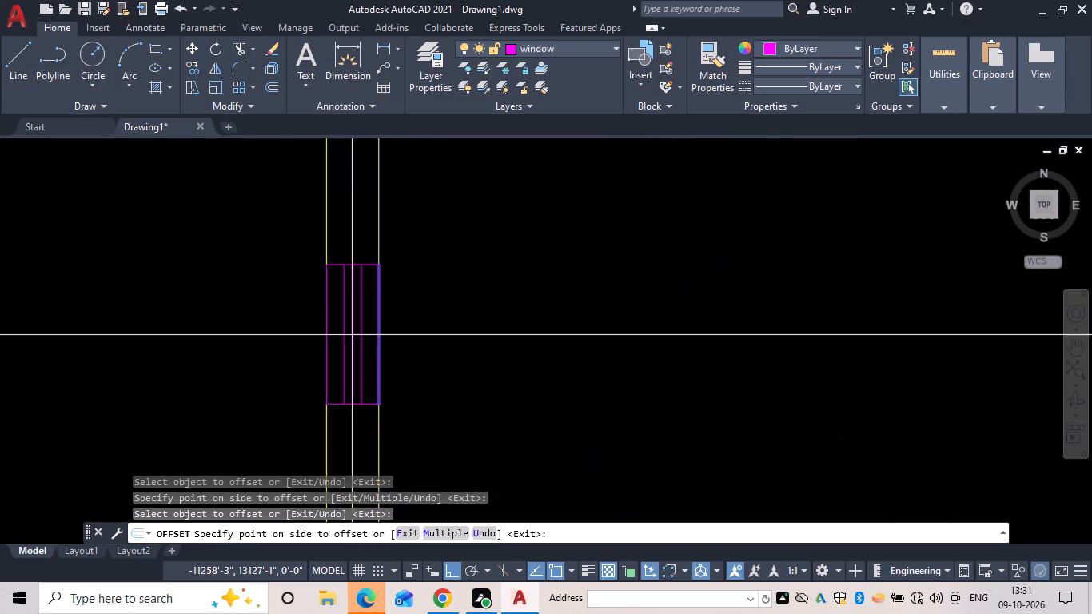
left_click(352, 335)
Review the northern part of the floor plan to check the windows' centre lines, and end the offsetting.
scroll(493, 231, "down", 1)
middle_click_drag(493, 231, 462, 356)
scroll(464, 329, "down", 2)
middle_click_drag(499, 290, 456, 452)
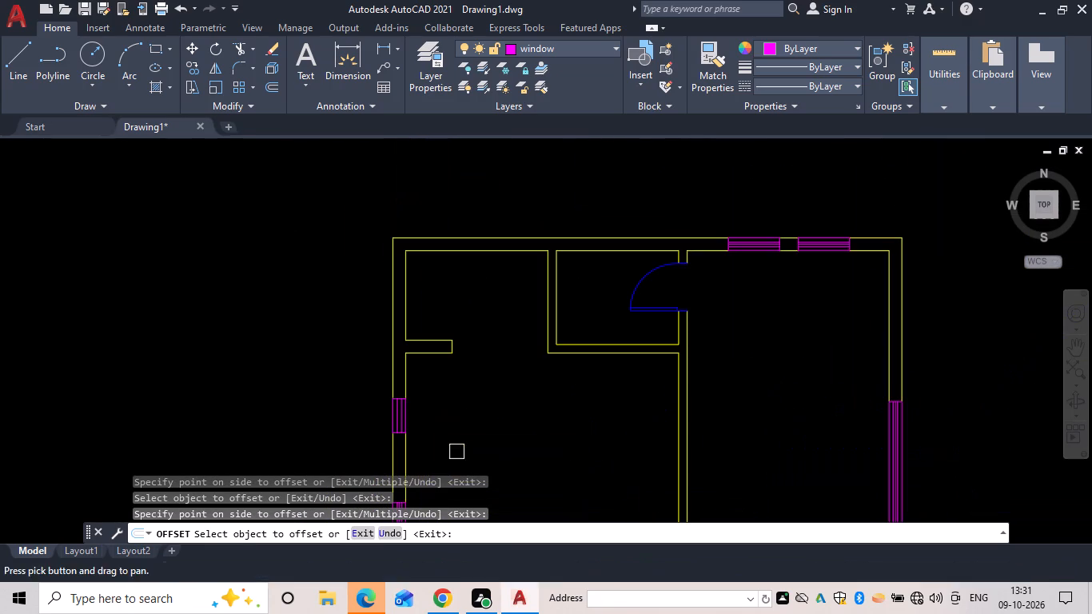
middle_click_drag(716, 284, 594, 229)
scroll(633, 300, "down", 2)
middle_click_drag(630, 298, 609, 262)
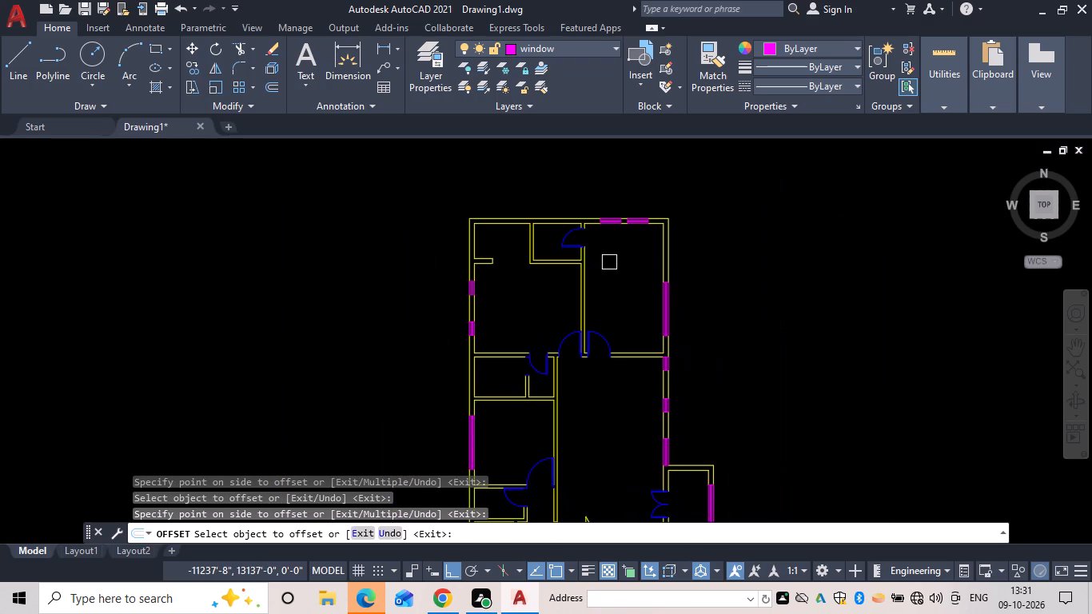
key("Escape")
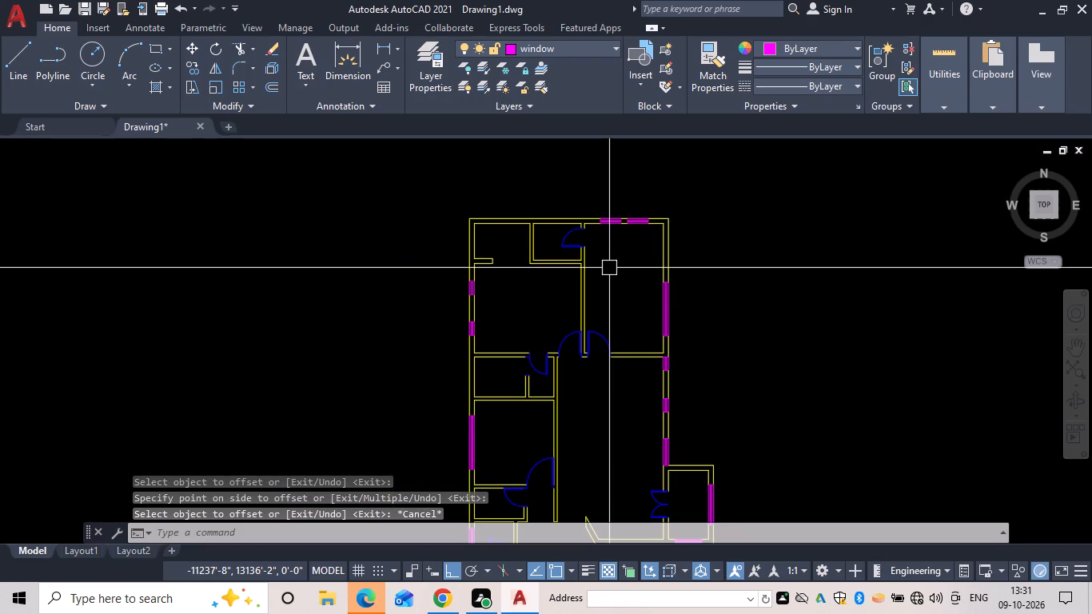
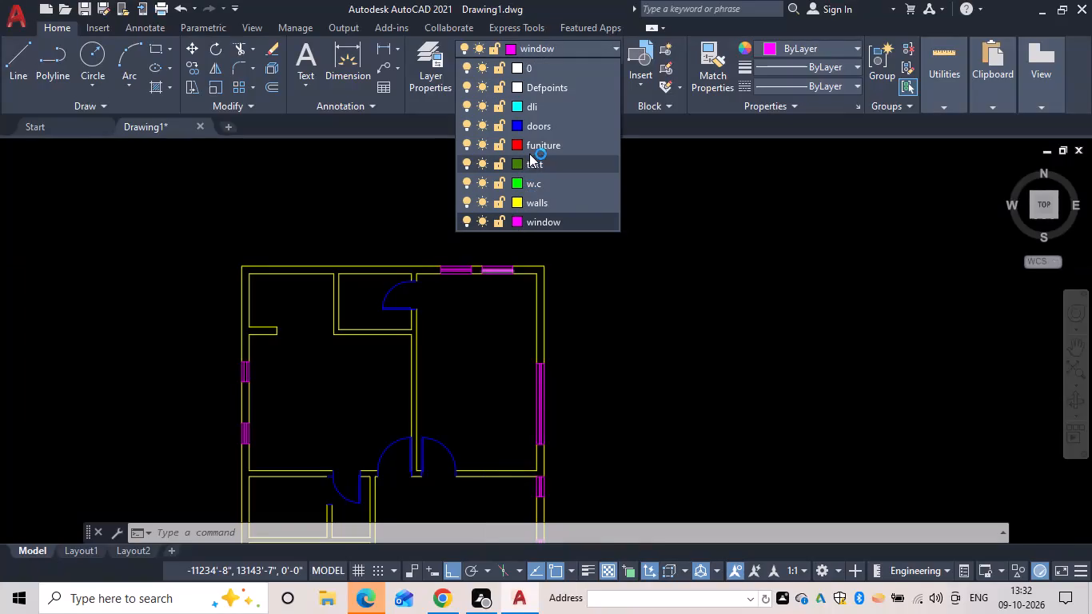
Make the funiture layer the current layer.
left_click(540, 145)
key("Escape")
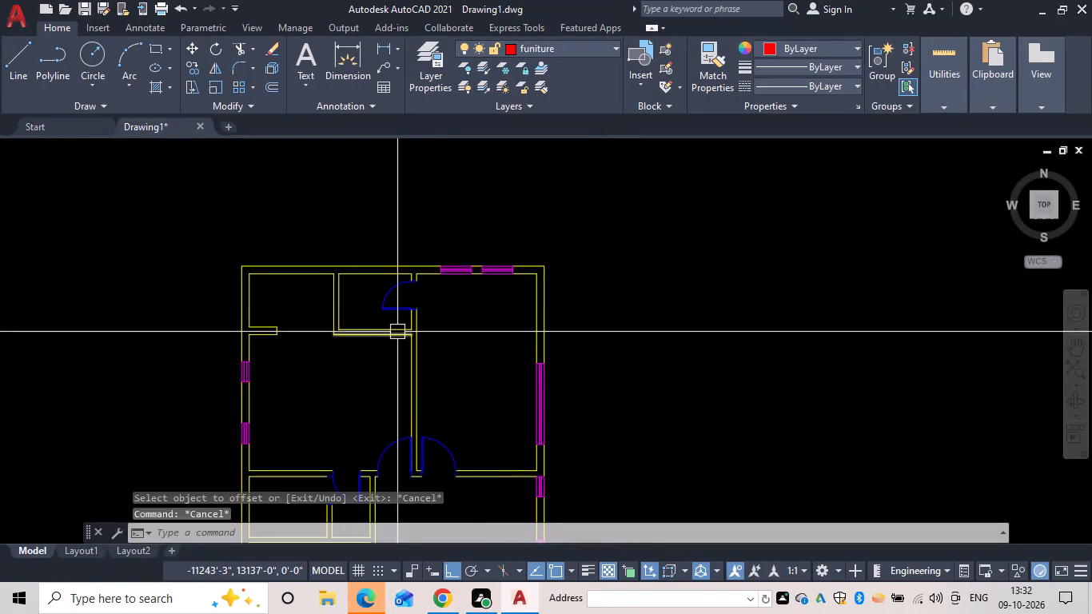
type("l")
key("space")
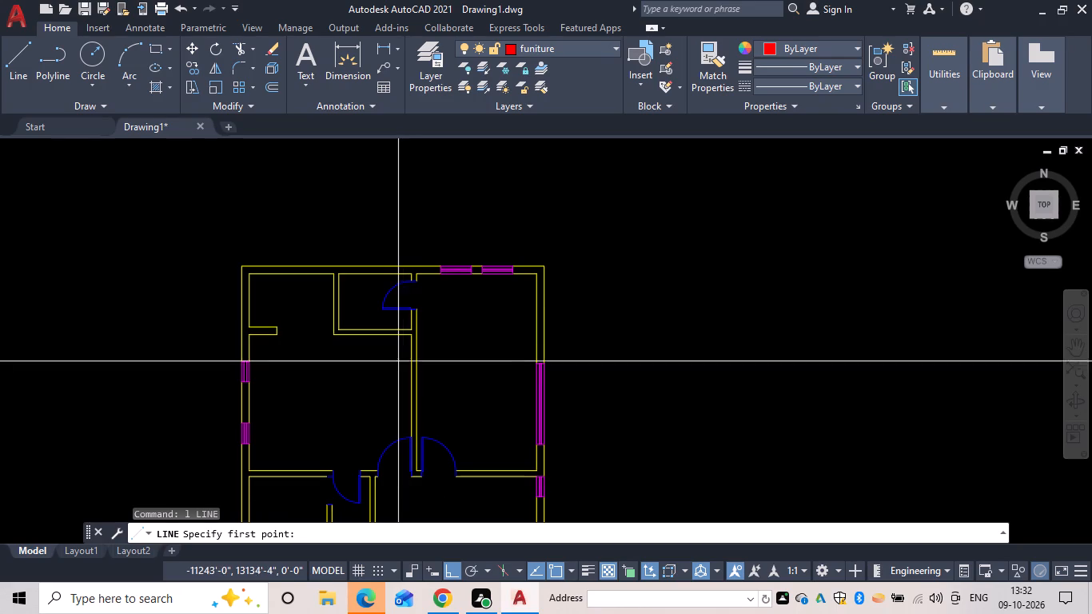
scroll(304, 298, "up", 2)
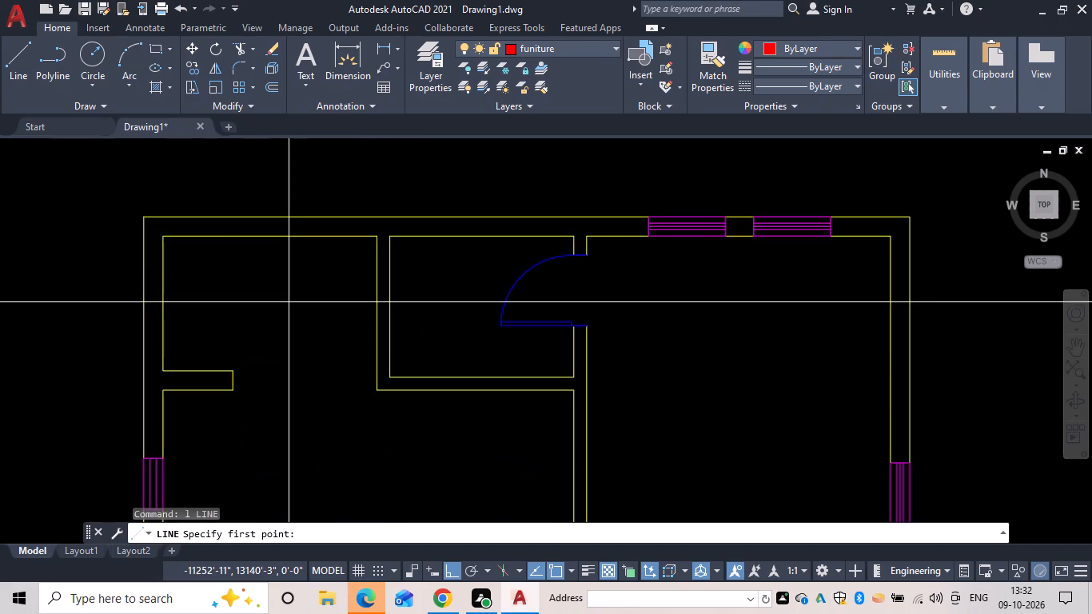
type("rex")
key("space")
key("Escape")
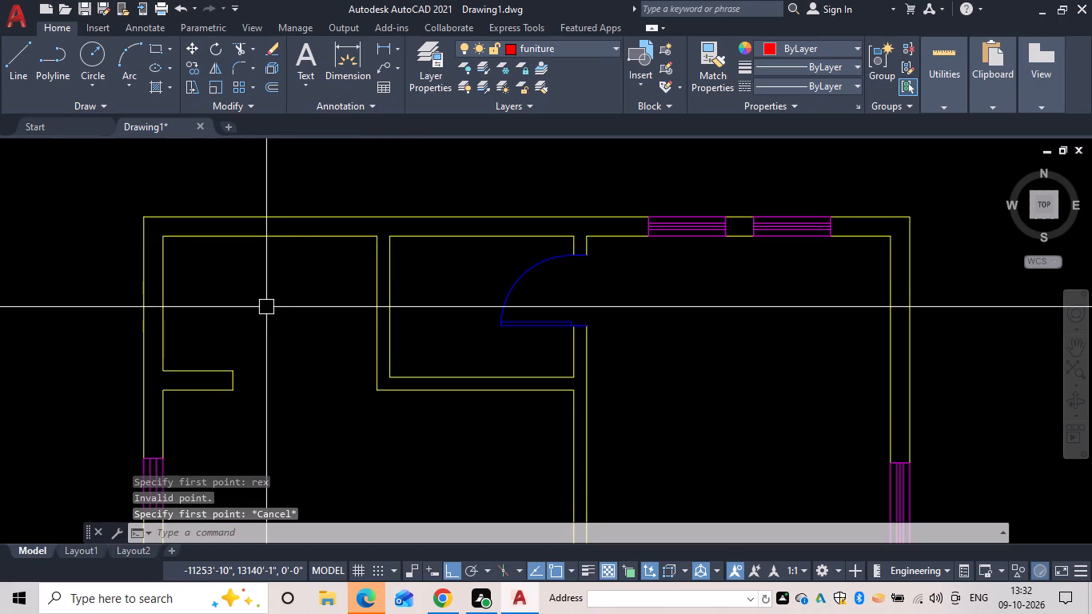
Draw an upright rectangle in the middle of the floor plan's northwest room.
key("r")
key("e")
type("c")
key("space")
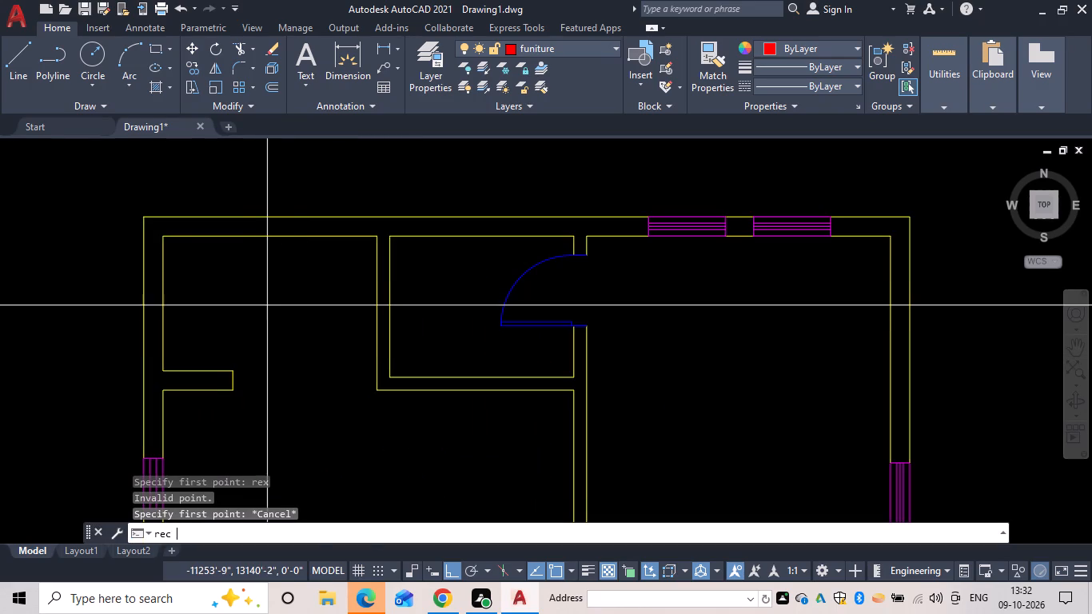
left_click(242, 249)
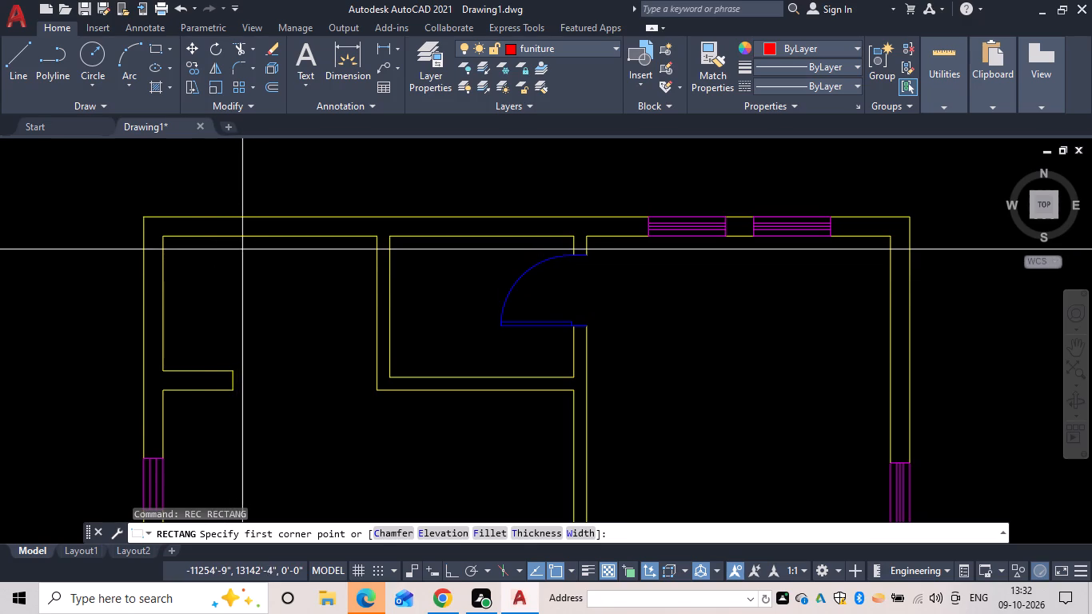
left_click(313, 362)
key("Escape")
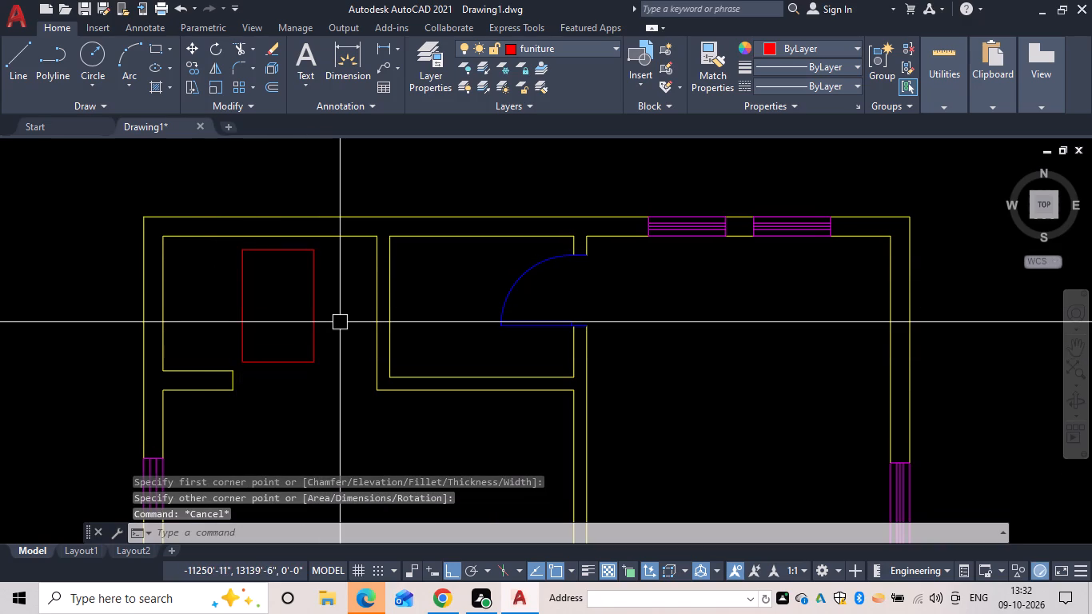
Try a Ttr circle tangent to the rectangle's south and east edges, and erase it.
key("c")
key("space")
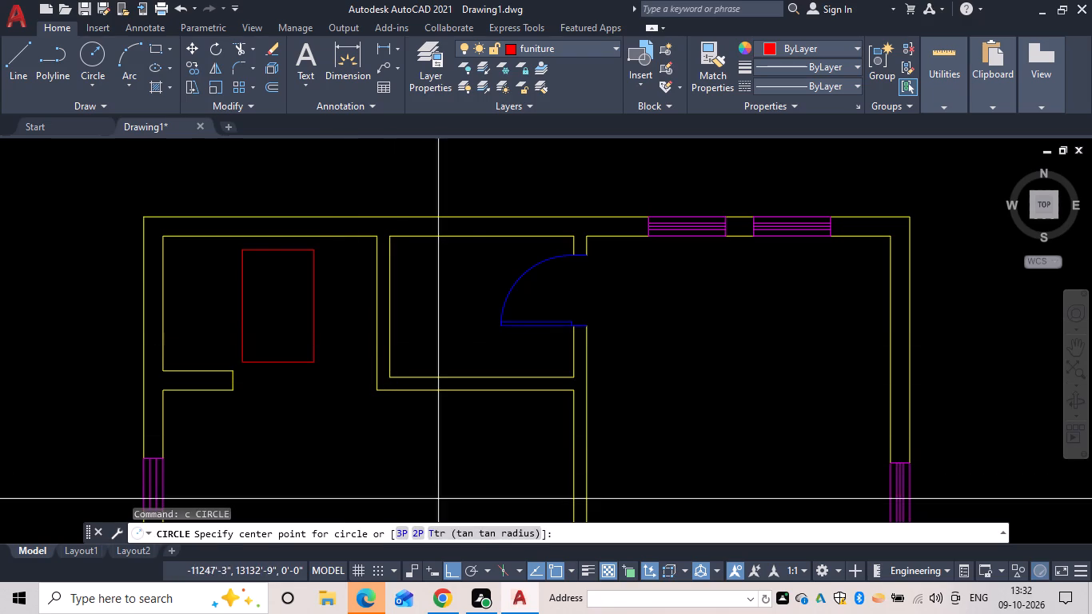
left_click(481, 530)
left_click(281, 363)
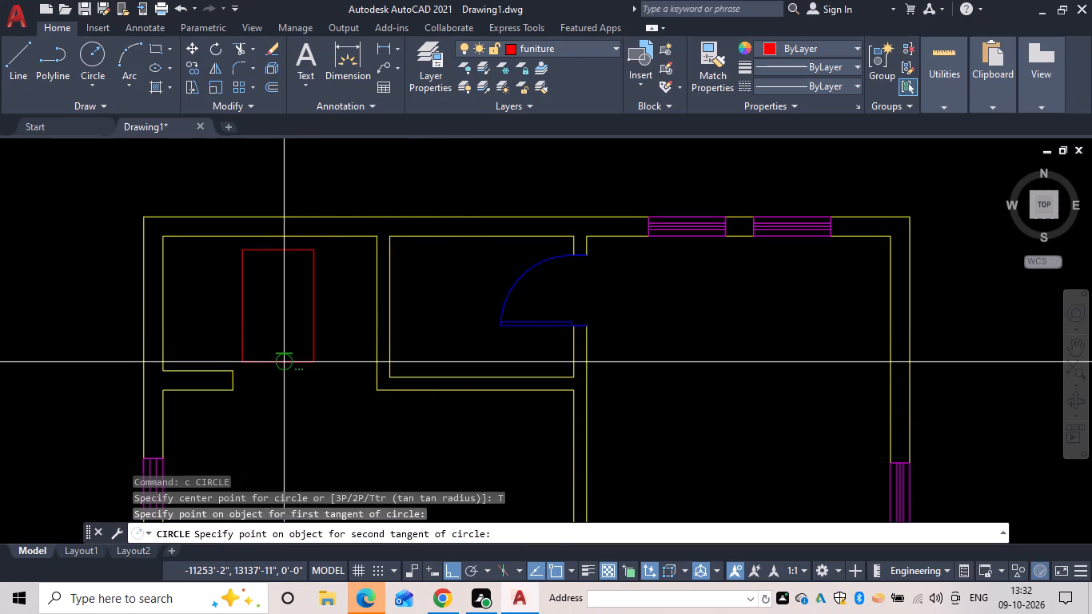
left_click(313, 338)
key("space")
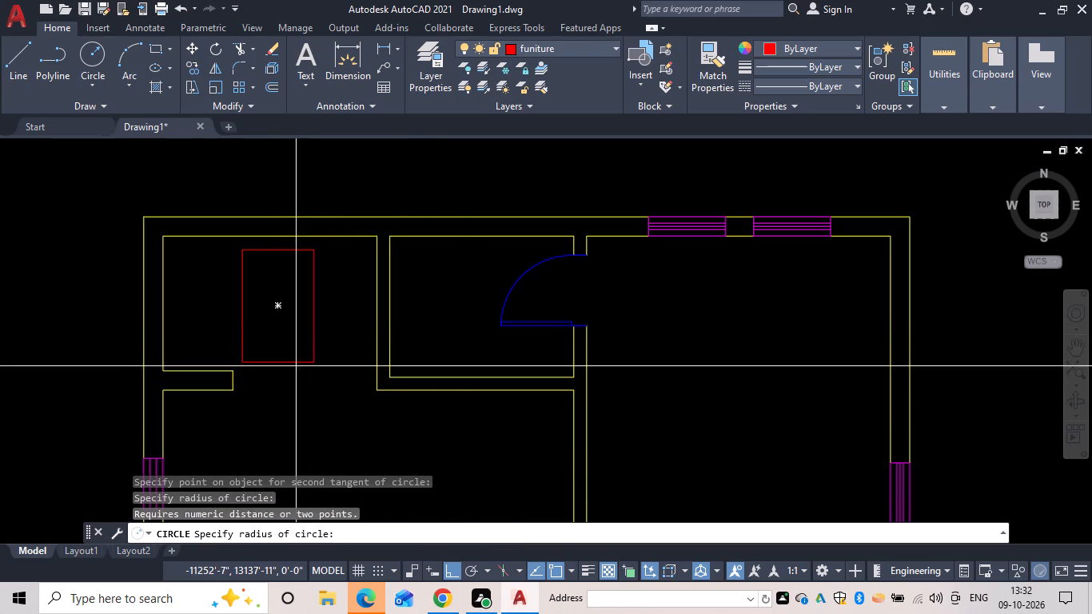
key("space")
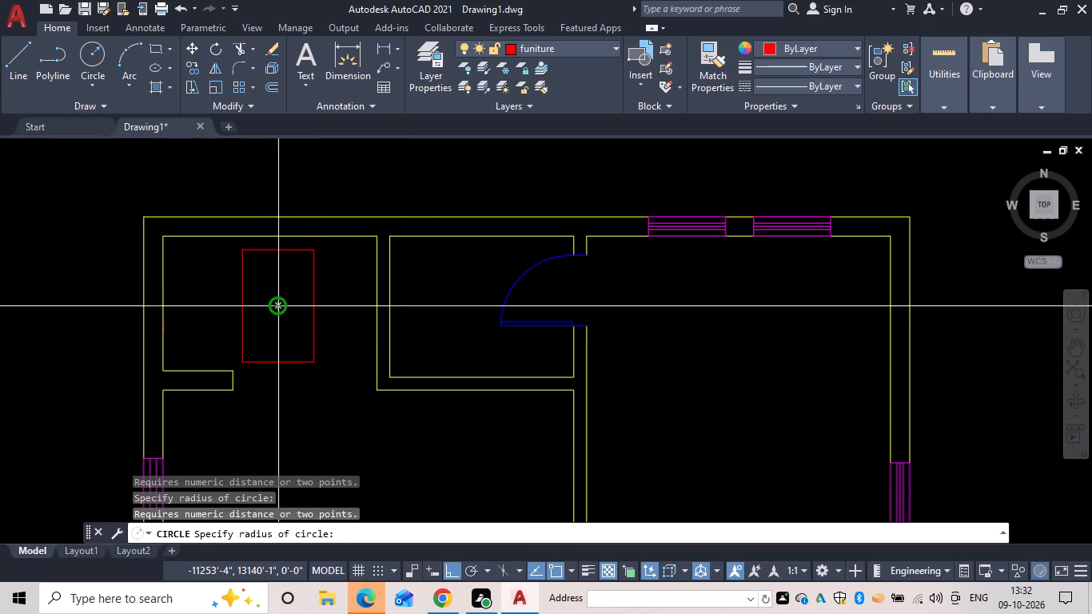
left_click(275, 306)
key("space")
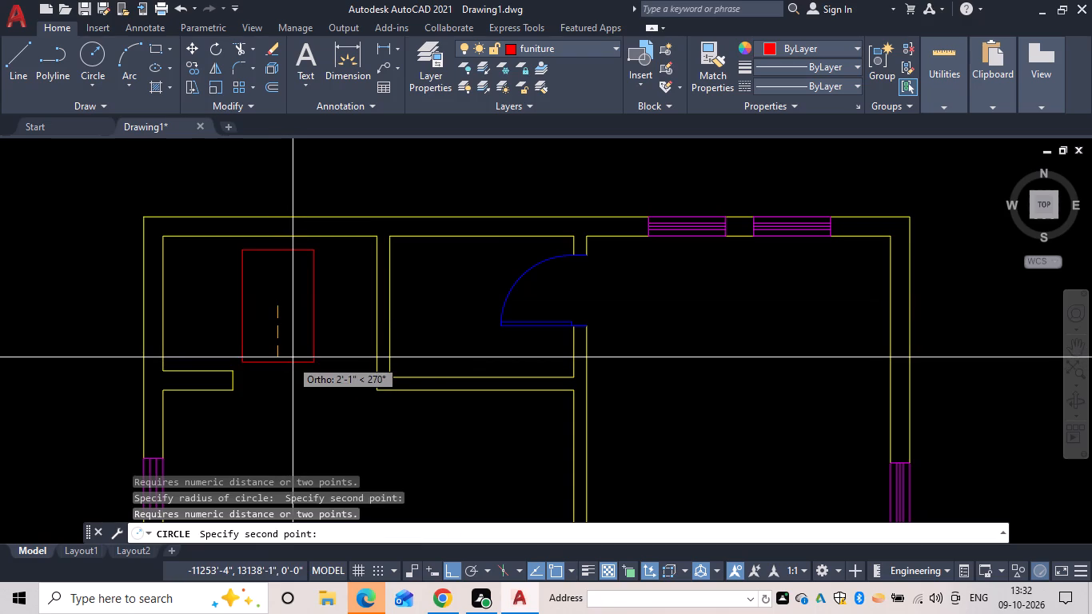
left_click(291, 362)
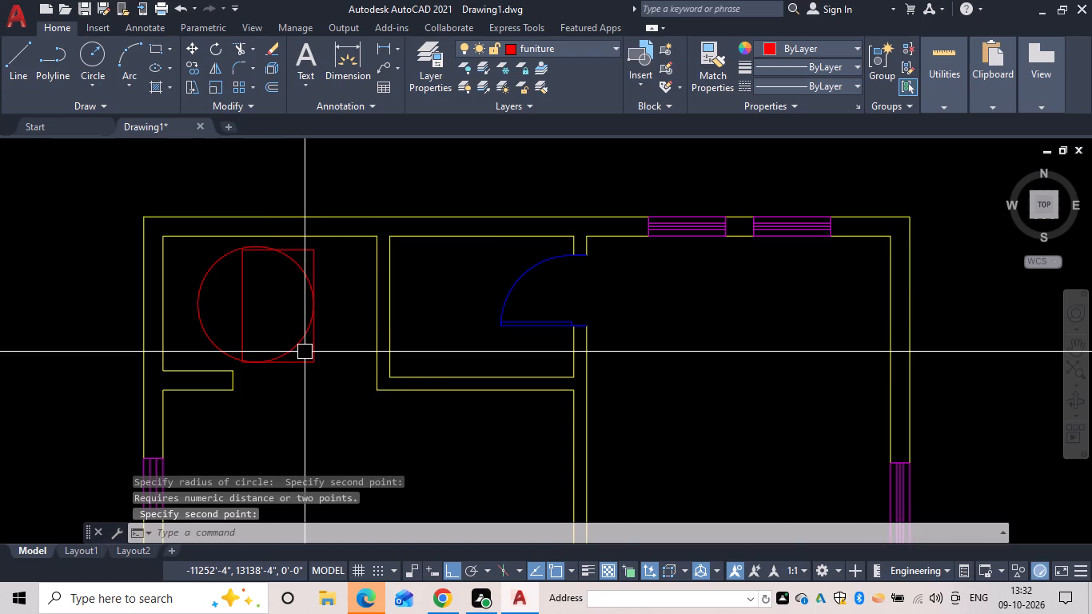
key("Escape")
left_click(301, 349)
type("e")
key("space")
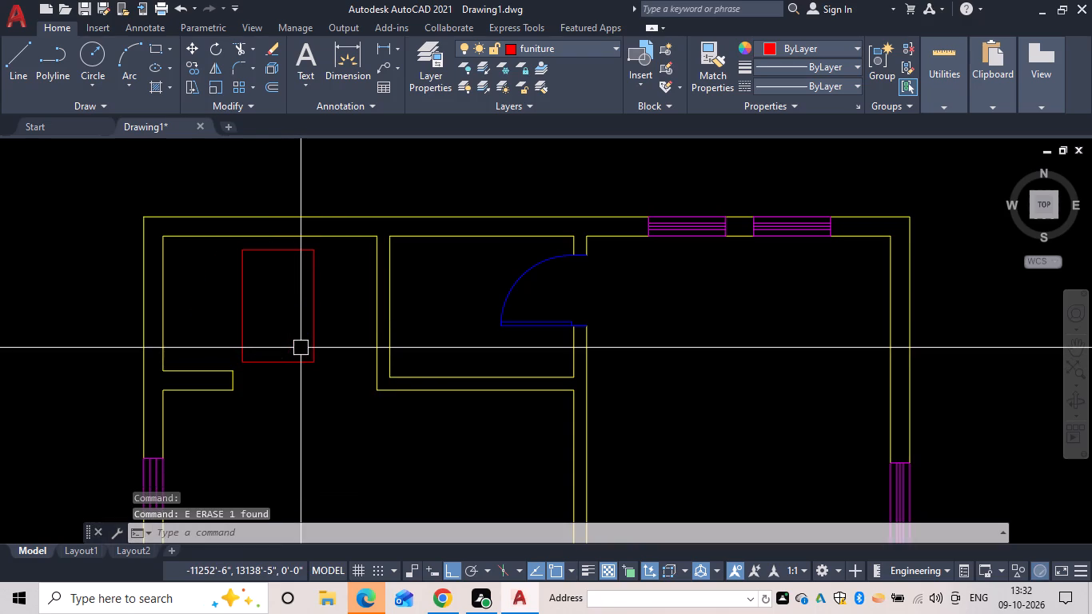
Draw a 2P circle inside the rectangle's southeast corner, its diameter running up from the south edge almost to touch the east edge.
type("c")
key("space")
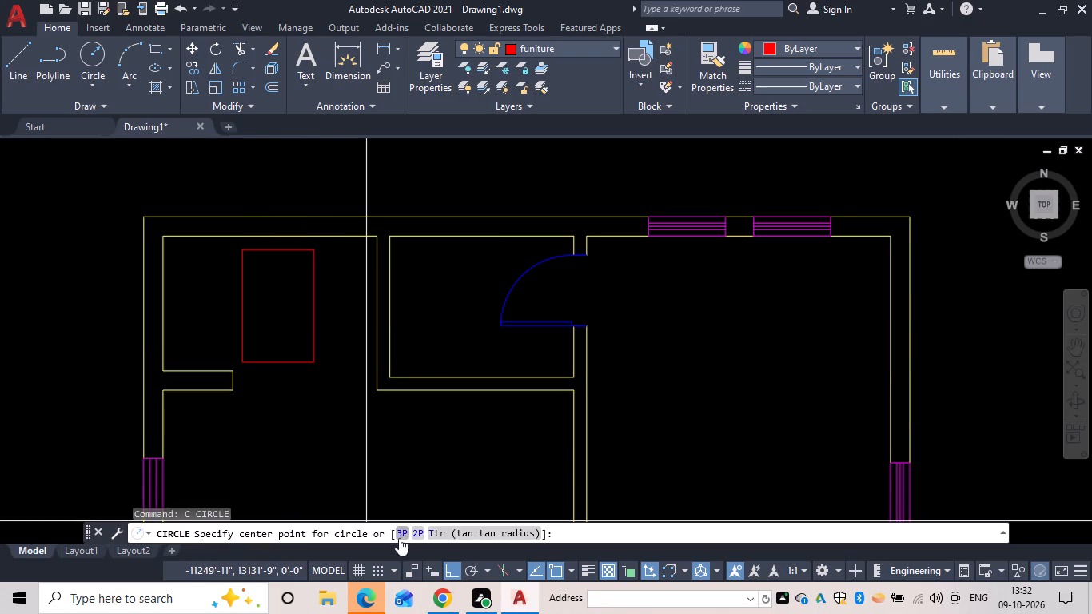
left_click(416, 528)
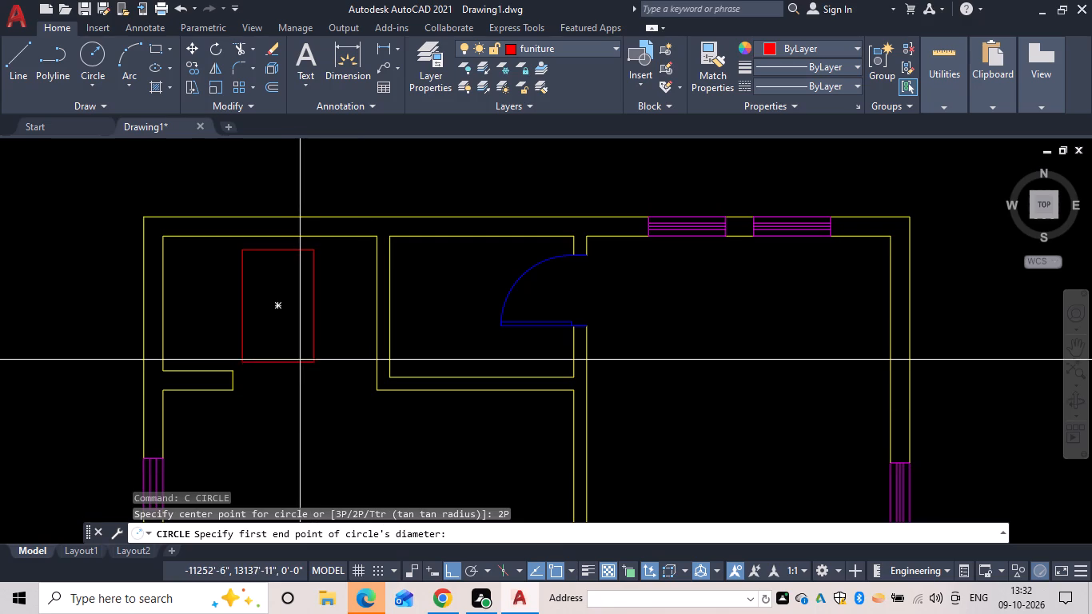
left_click(294, 364)
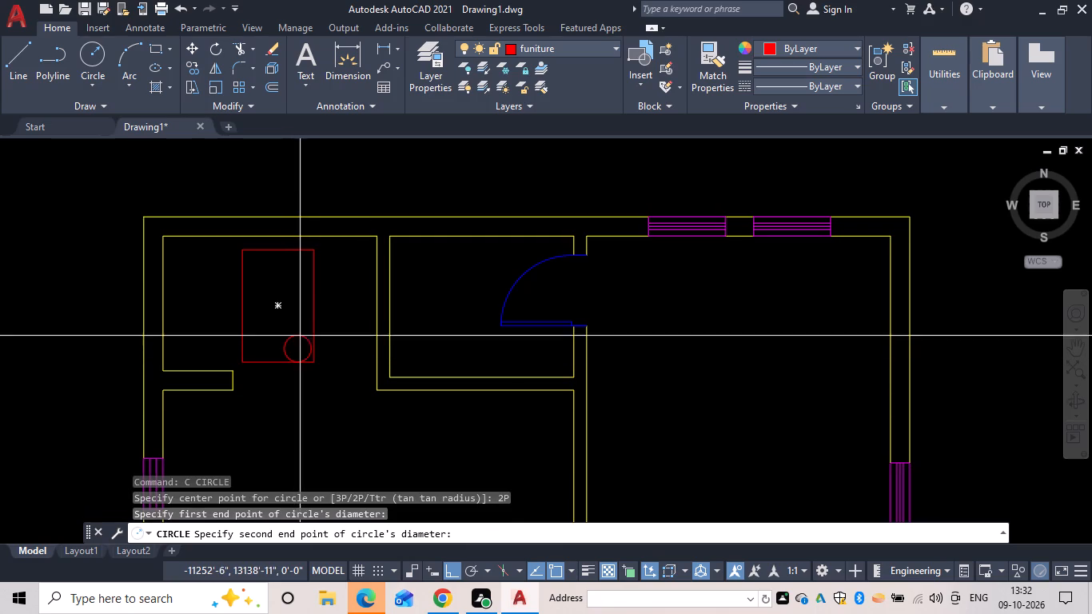
scroll(301, 331, "up", 3)
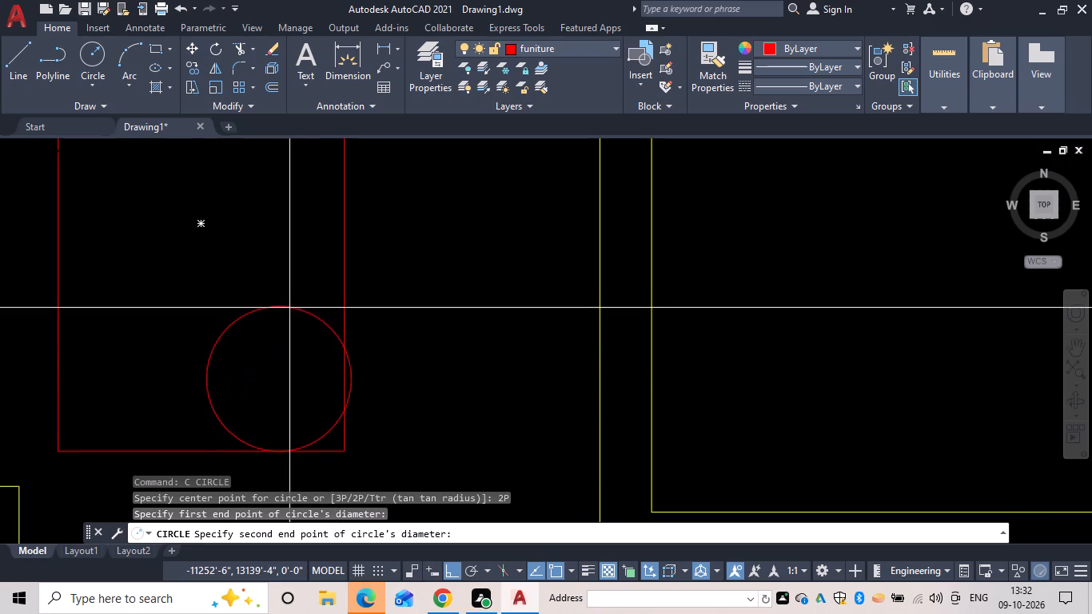
left_click(283, 316)
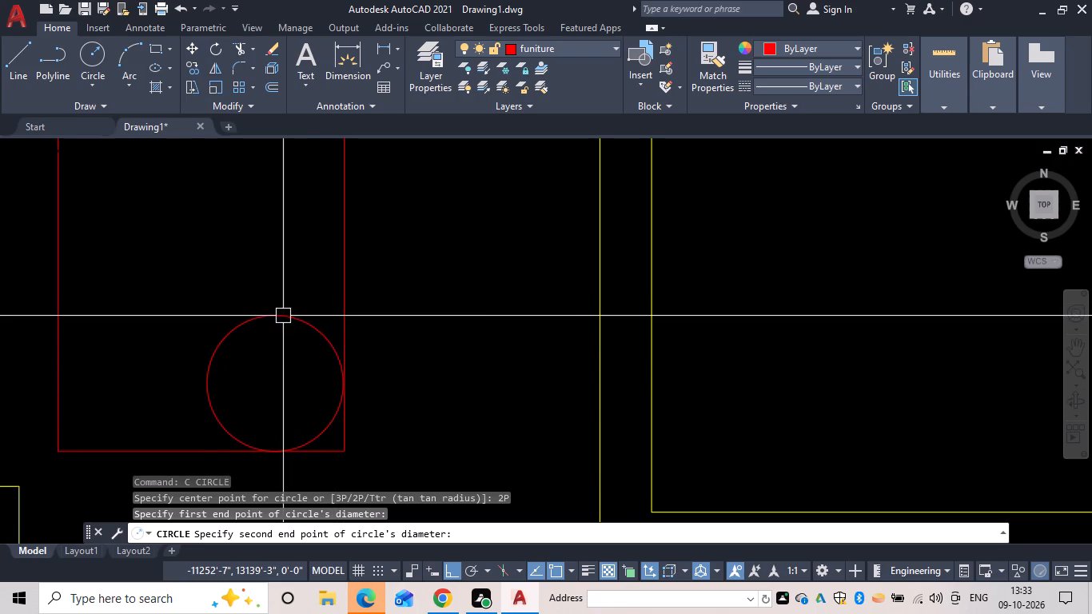
scroll(313, 408, "up", 3)
key("Escape")
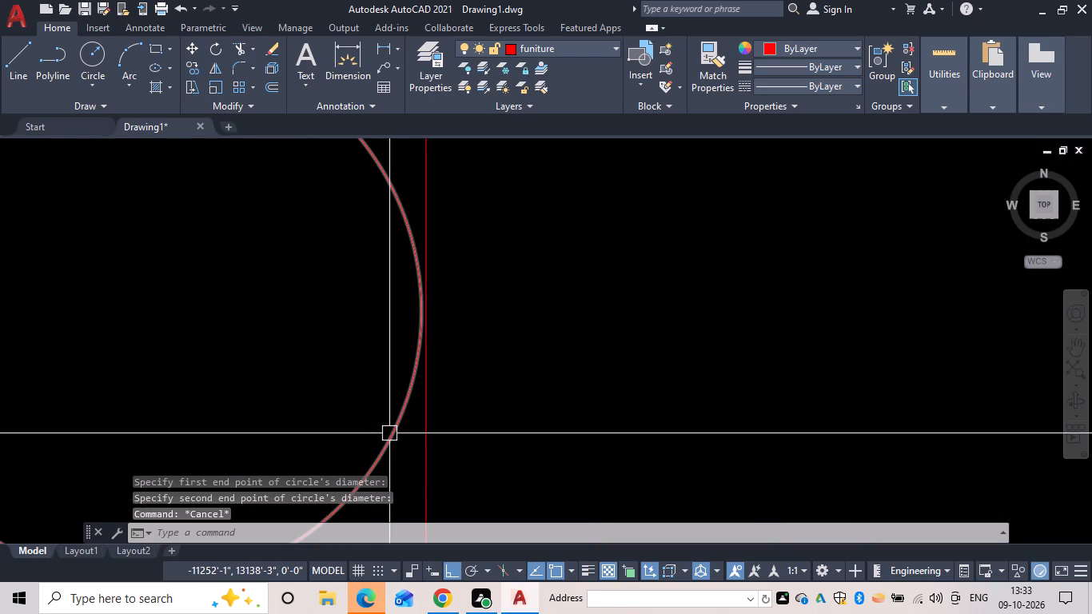
Move the circle horizontally from its east quadrant onto the rectangle's east edge.
type("m")
key("space")
left_click(389, 433)
key("space")
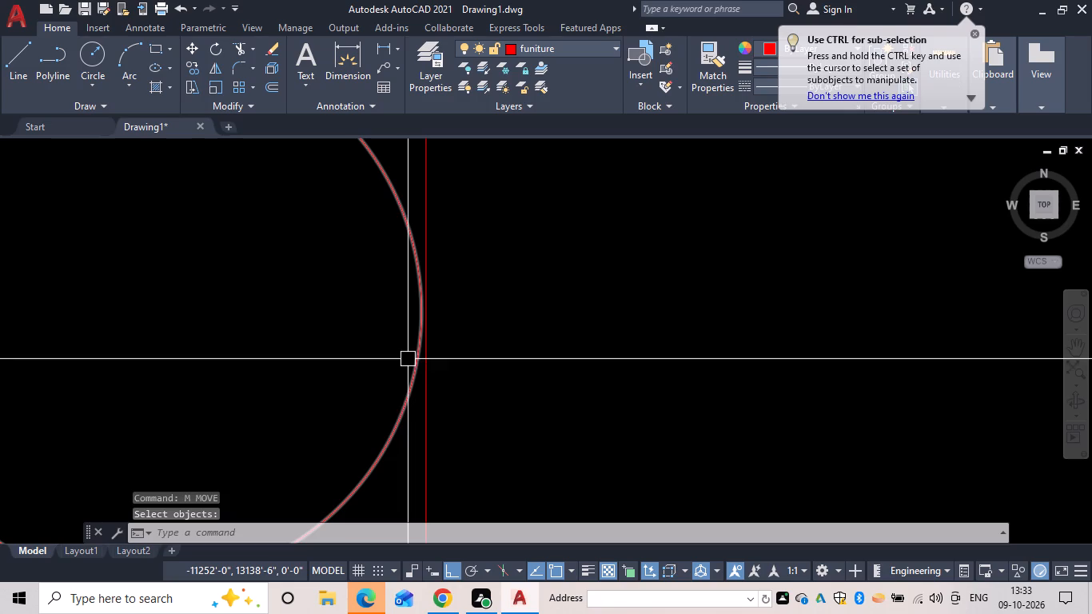
key("space")
left_click(406, 410)
key("space")
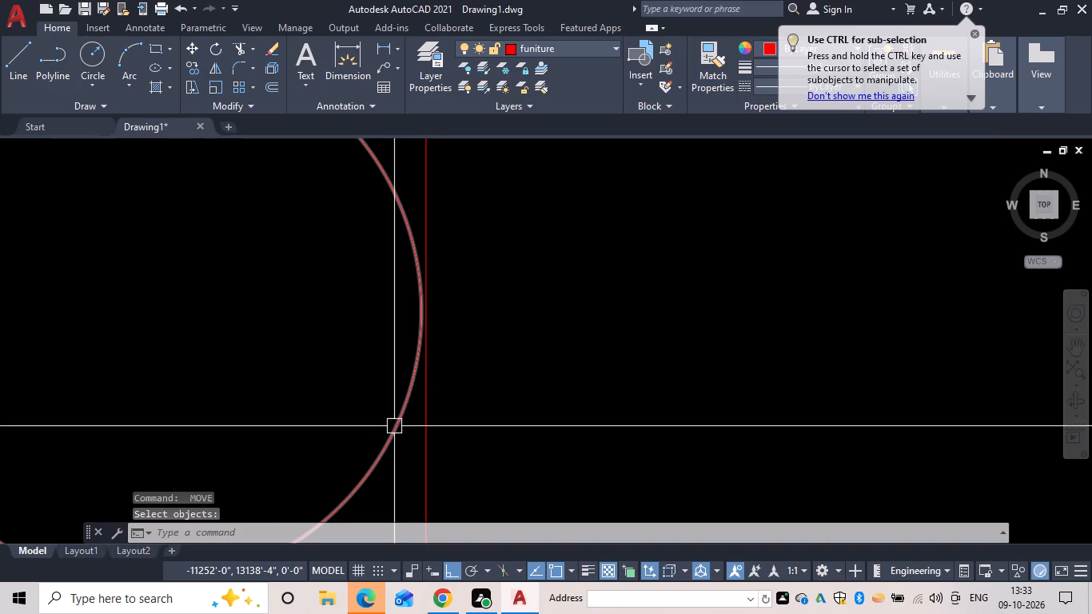
key("space")
left_click(393, 432)
key("space")
scroll(421, 308, "up", 3)
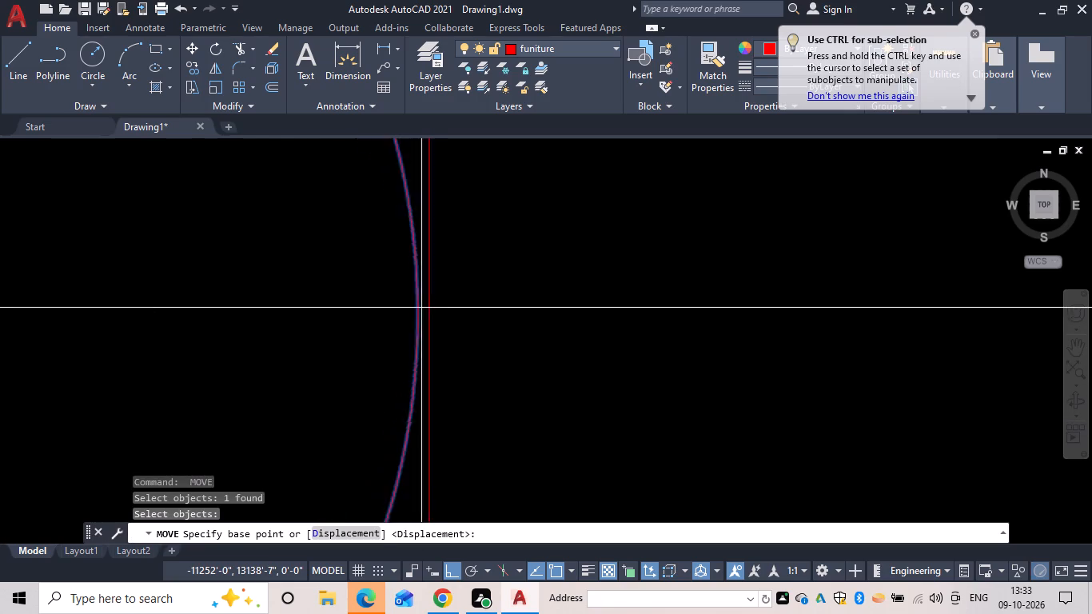
scroll(421, 308, "up", 4)
left_click(364, 306)
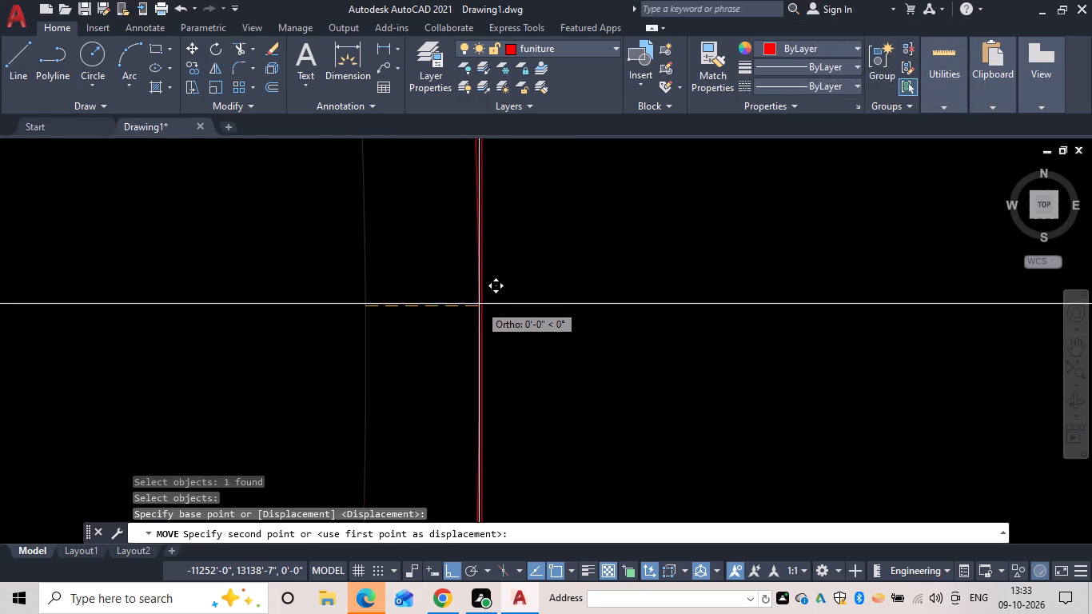
left_click_drag(480, 306, 476, 313)
Copy the circle straight up along the rectangle's east edge so that it touches the north edge in the northeast corner.
scroll(384, 385, "down", 8)
middle_click_drag(373, 391, 450, 220)
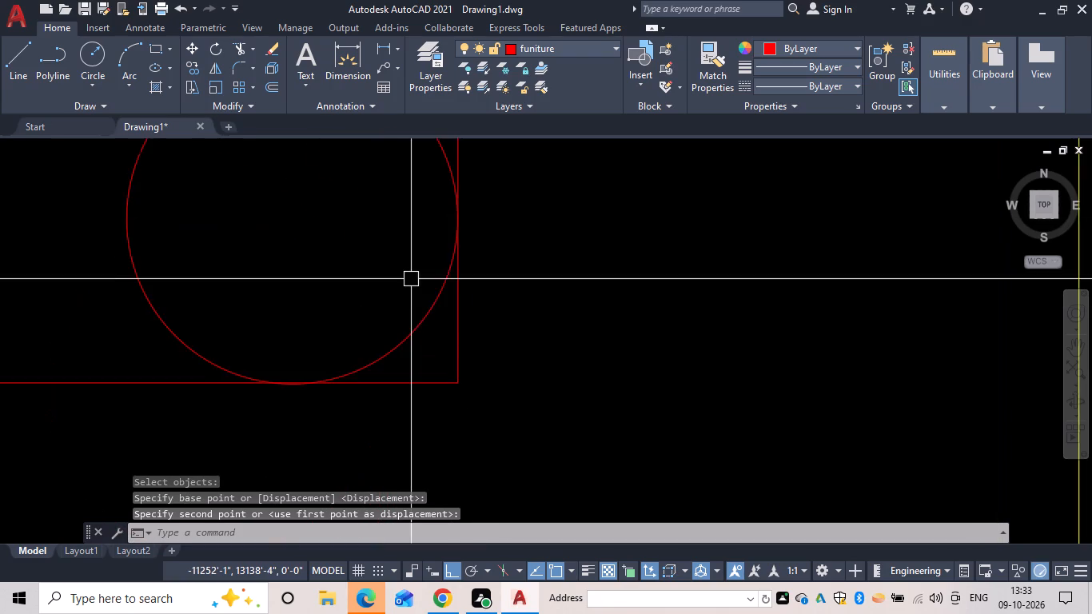
scroll(307, 394, "up", 4)
scroll(240, 379, "down", 6)
middle_click_drag(267, 392, 324, 423)
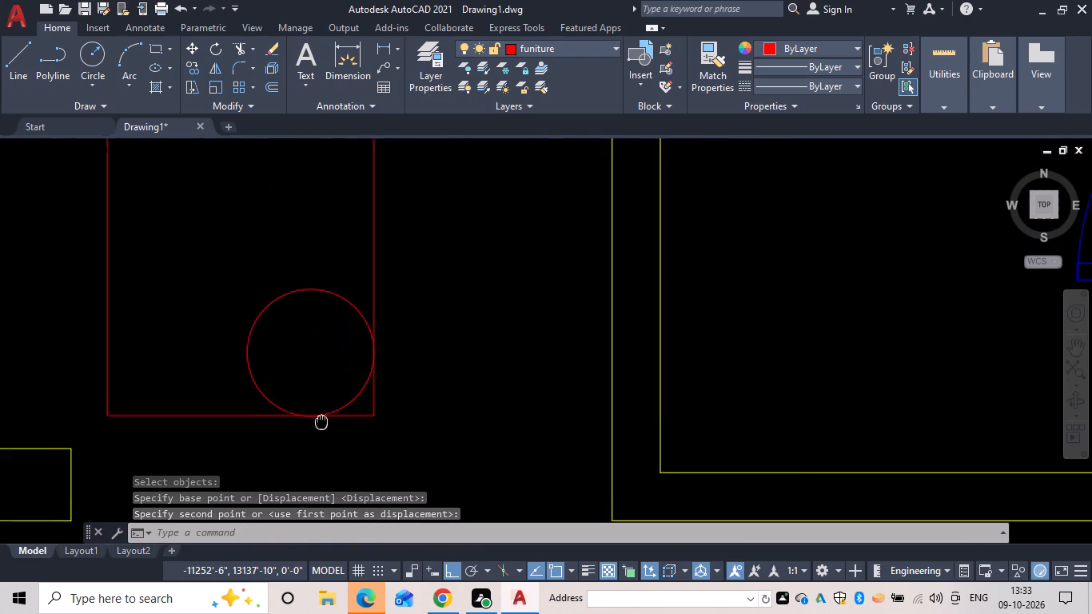
scroll(305, 332, "down", 1)
middle_click_drag(305, 332, 387, 357)
key("Escape")
key("c")
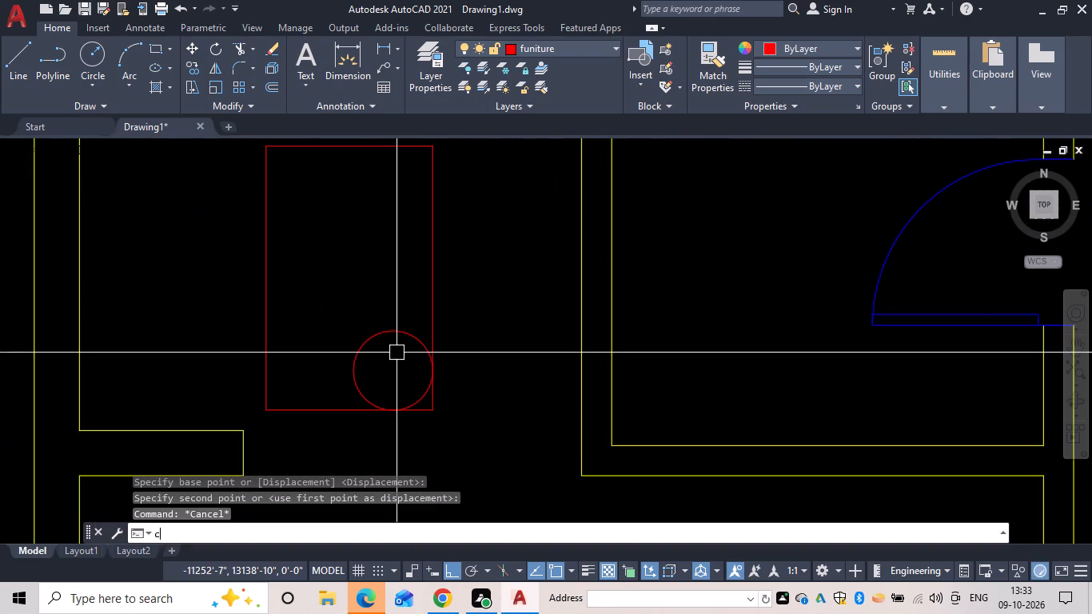
type("o")
key("space")
left_click(400, 339)
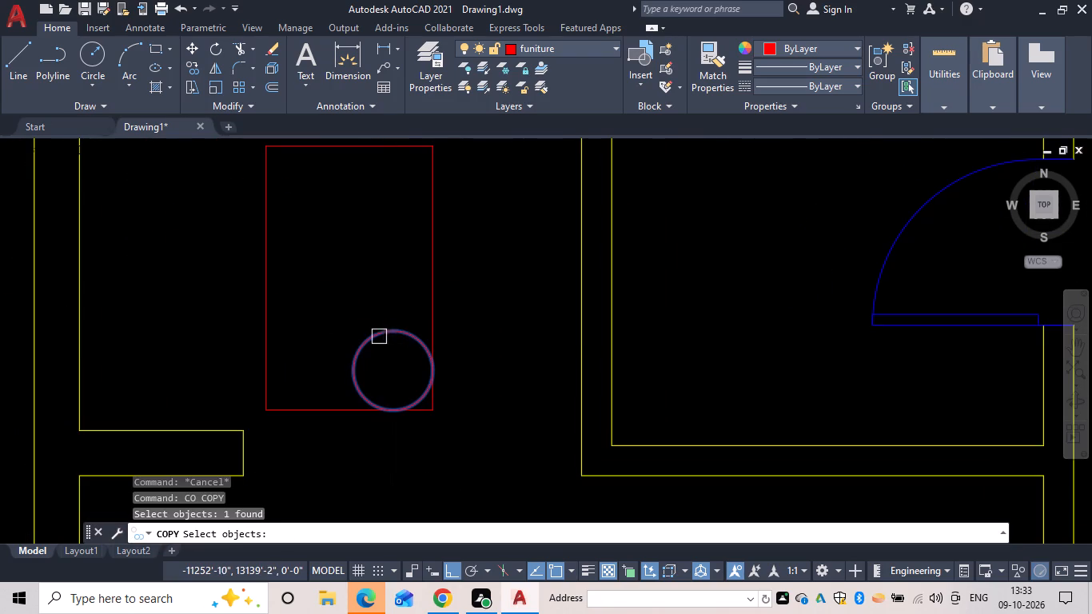
key("space")
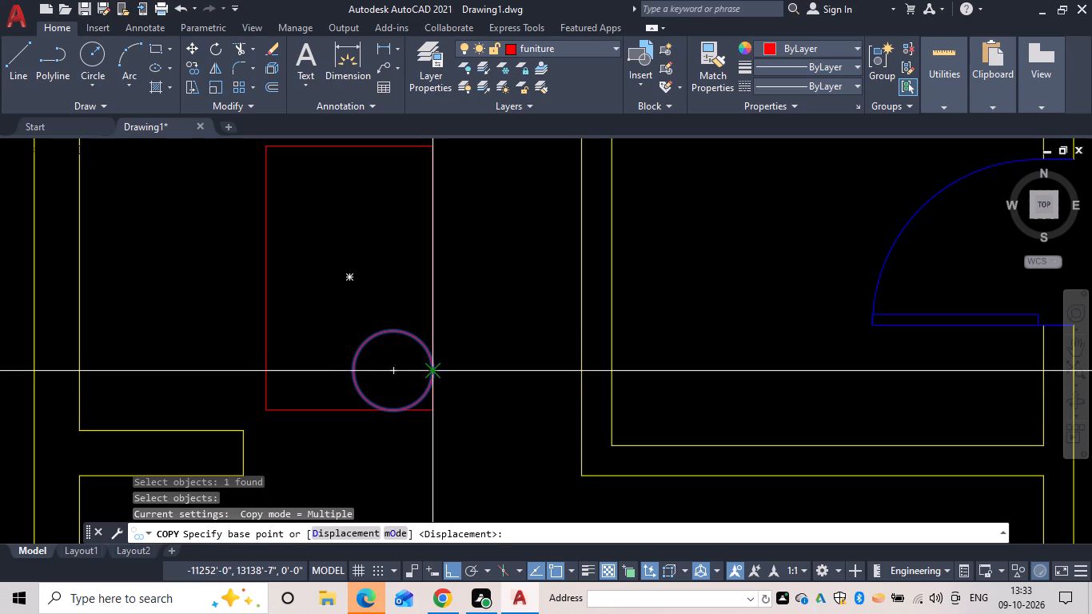
left_click(432, 370)
scroll(460, 293, "down", 1)
middle_click_drag(460, 293, 460, 405)
scroll(423, 337, "up", 3)
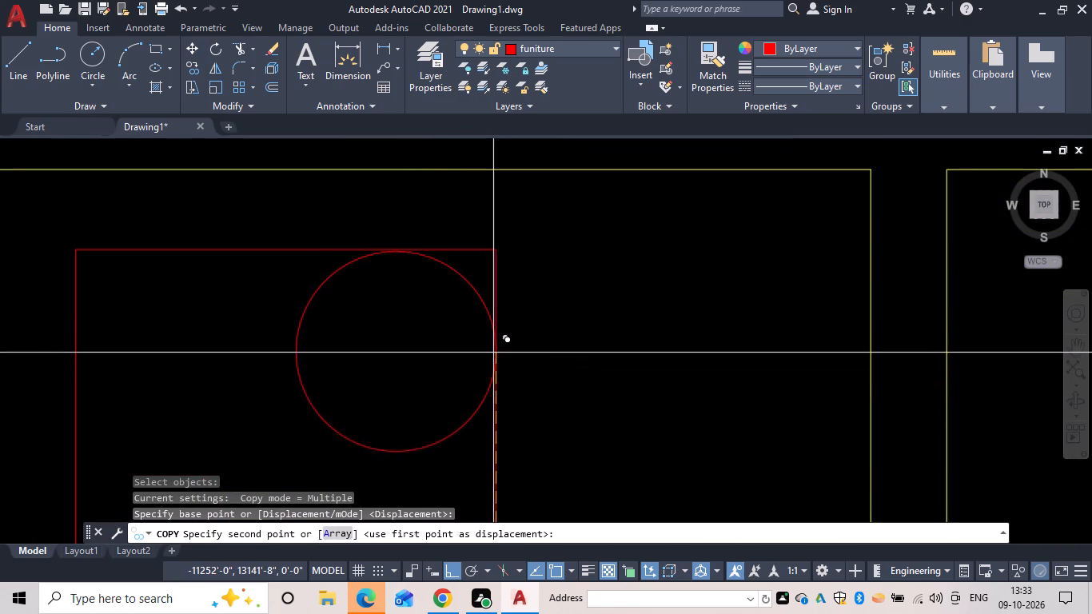
scroll(492, 351, "up", 2)
middle_click_drag(492, 350, 528, 449)
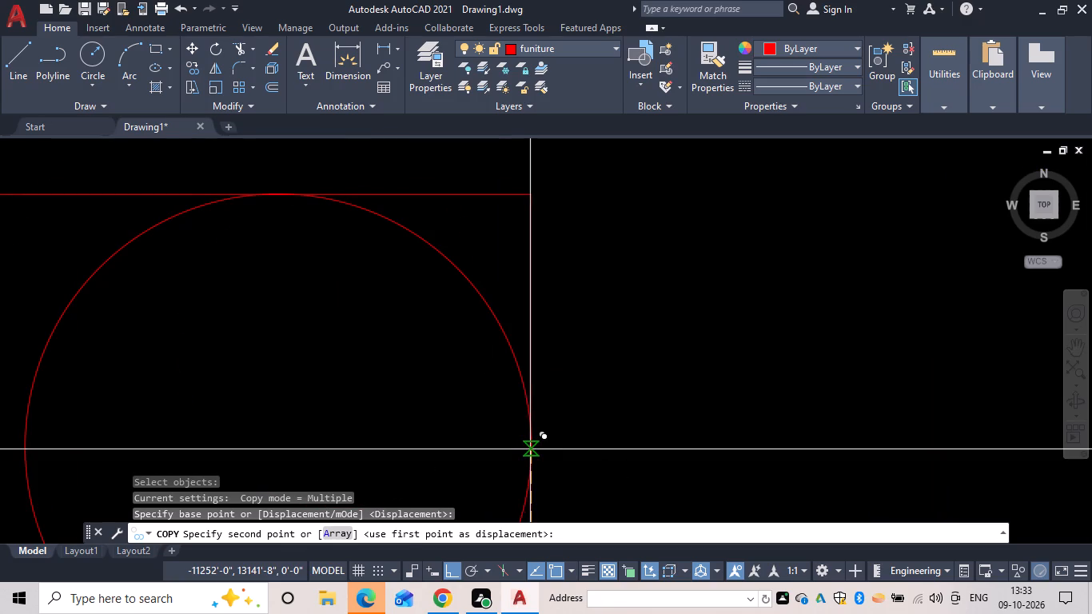
left_click(530, 449)
scroll(281, 449, "down", 4)
middle_click_drag(305, 420, 438, 301)
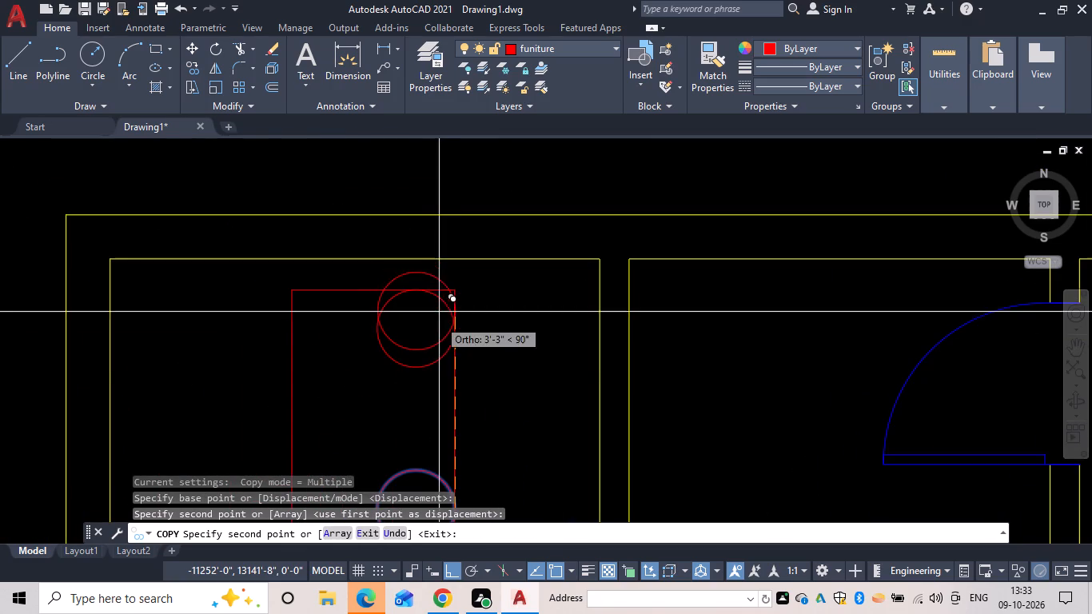
key("Escape")
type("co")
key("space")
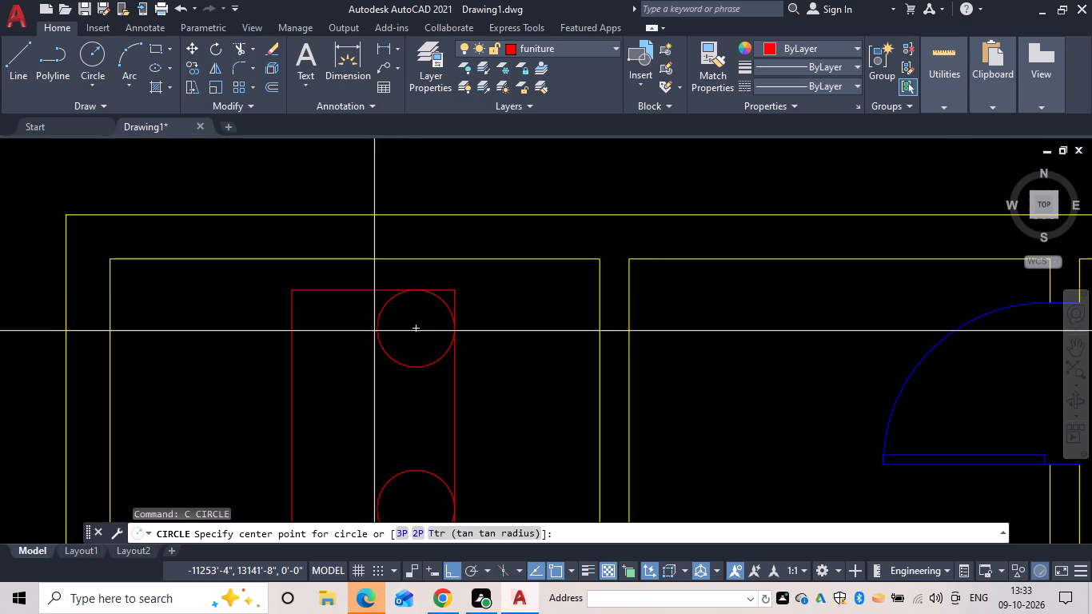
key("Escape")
Copy the northeast circle horizontally from its west side onto the rectangle's west edge, into the northwest corner.
type("co")
key("space")
left_click(376, 336)
key("space")
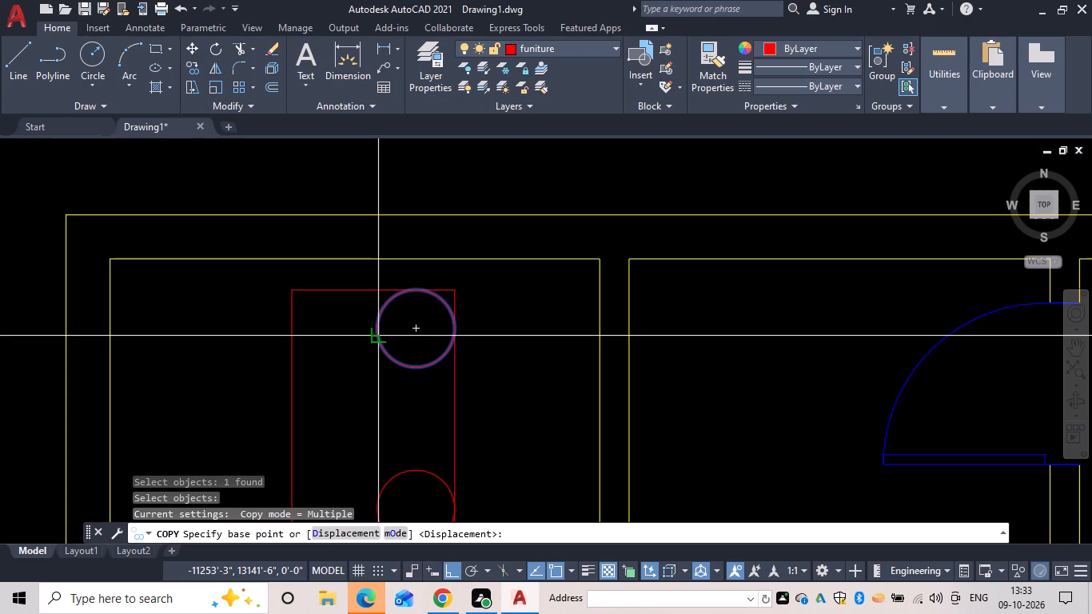
scroll(366, 329, "up", 3)
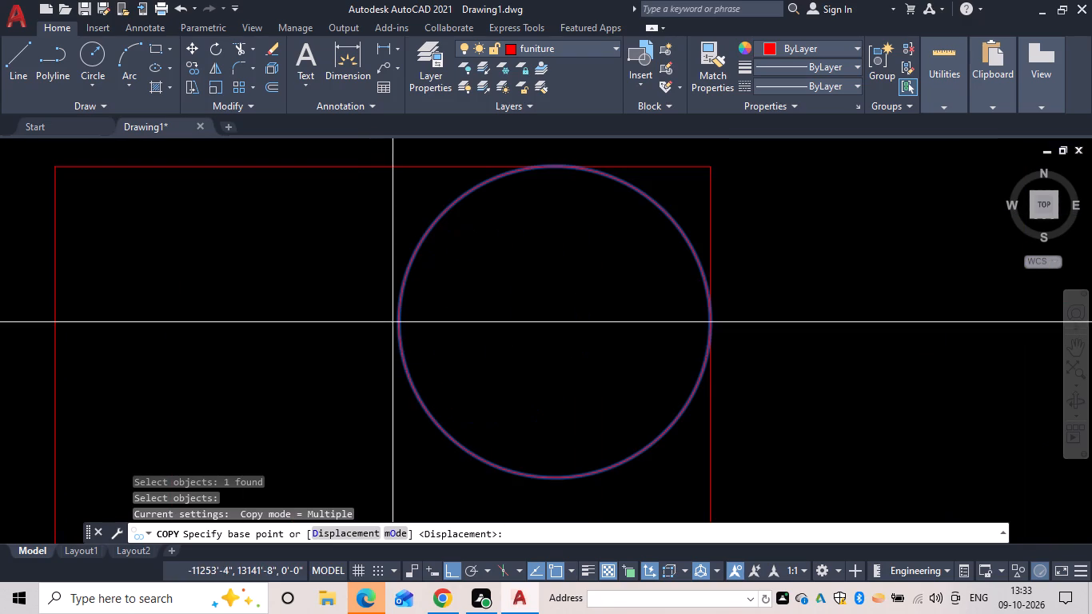
left_click(397, 317)
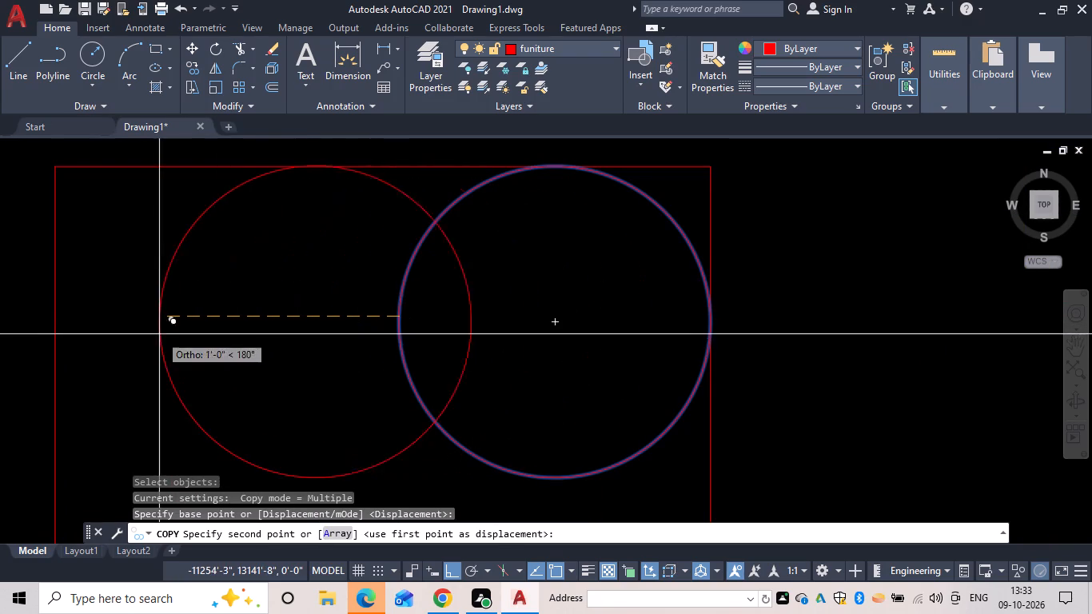
left_click(55, 316)
scroll(149, 353, "down", 3)
middle_click_drag(149, 354, 136, 263)
key("Escape")
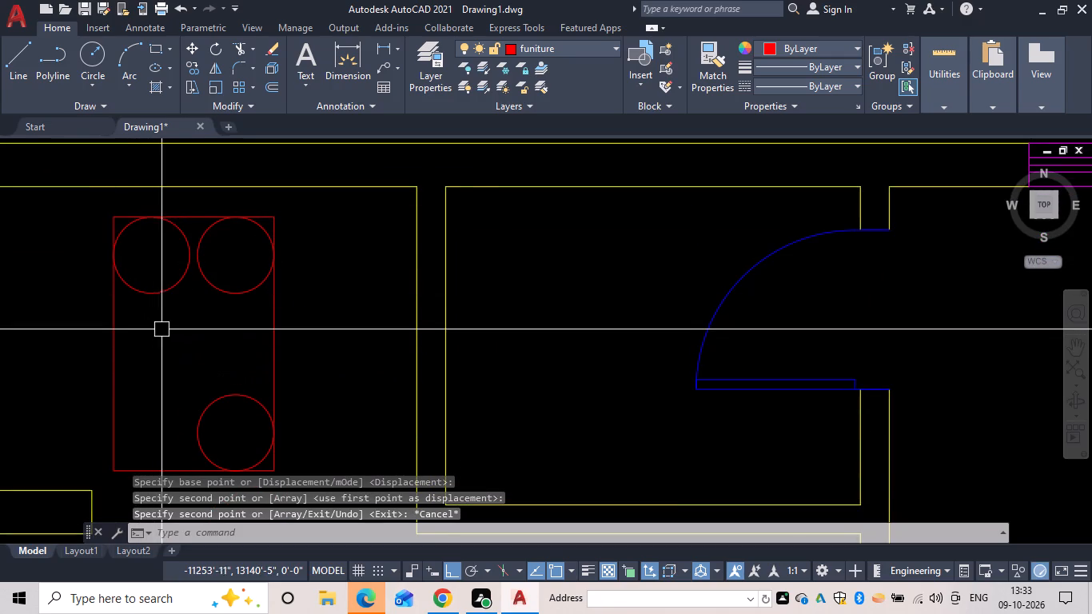
Copy the northwest circle straight down from its south side onto the rectangle's south edge, into the southwest corner.
key("c")
key("o")
key("space")
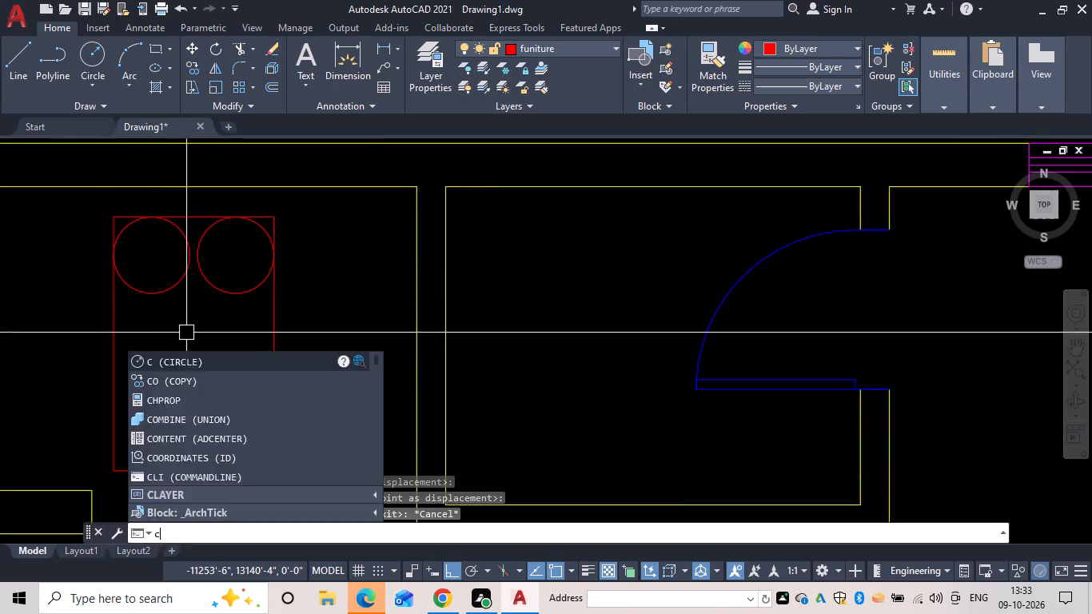
left_click(161, 289)
key("space")
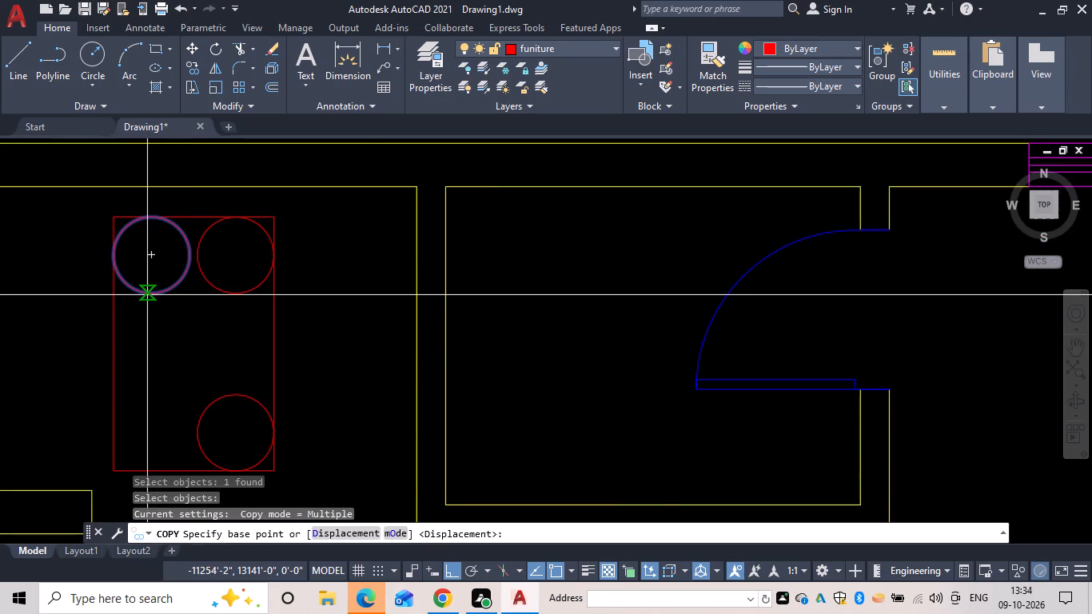
left_click(150, 295)
middle_click_drag(151, 367, 151, 368)
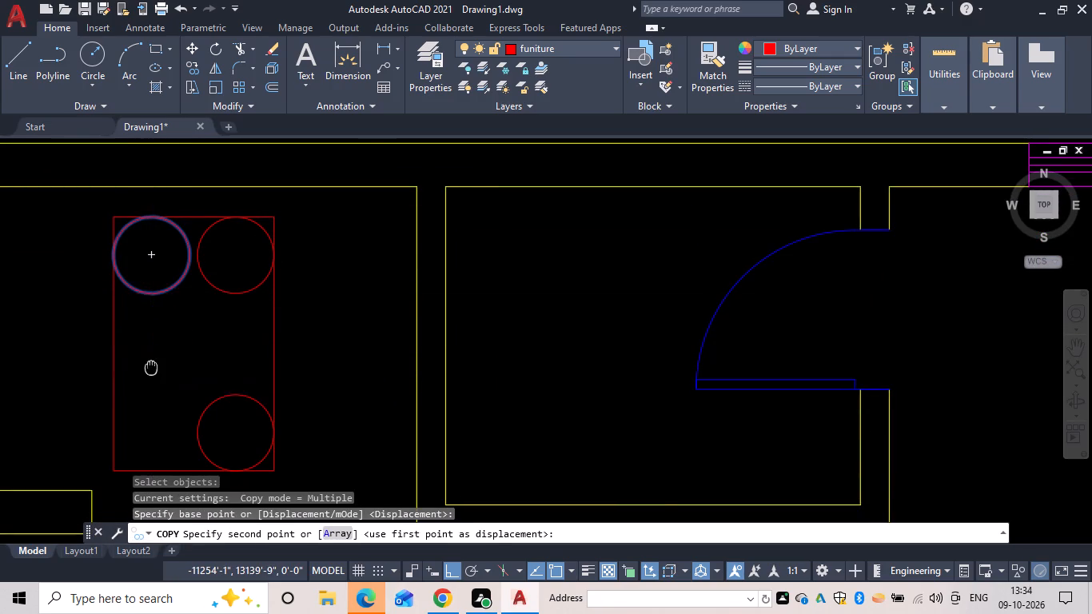
middle_click_drag(151, 368, 151, 261)
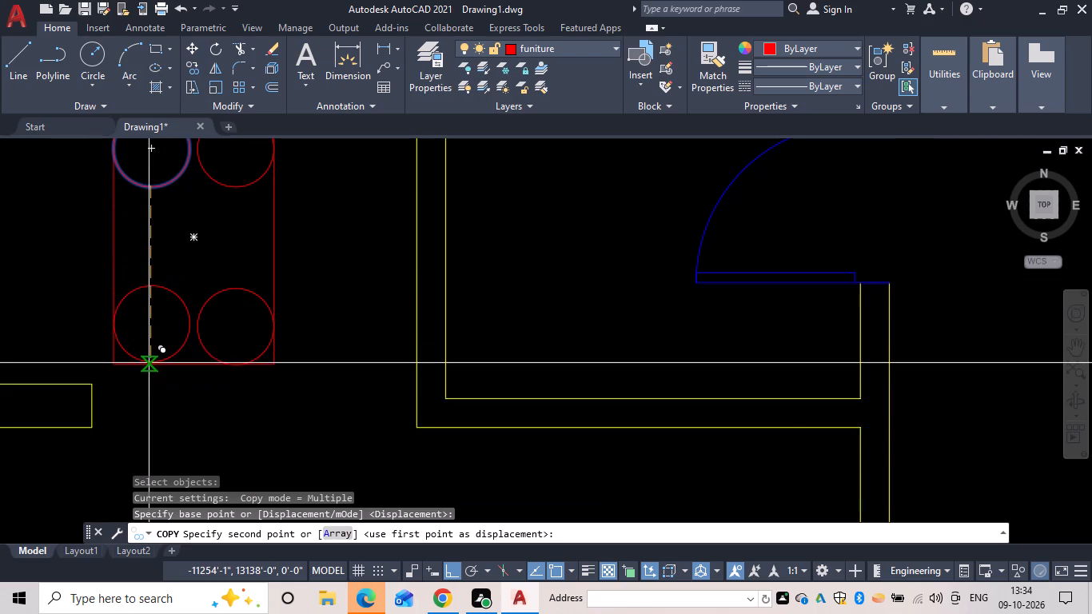
left_click(149, 365)
key("Escape")
Trim the southwest circle's inner arc, its sliver past the west edge and the rectangle's square corner to leave a rounded corner.
type("tr")
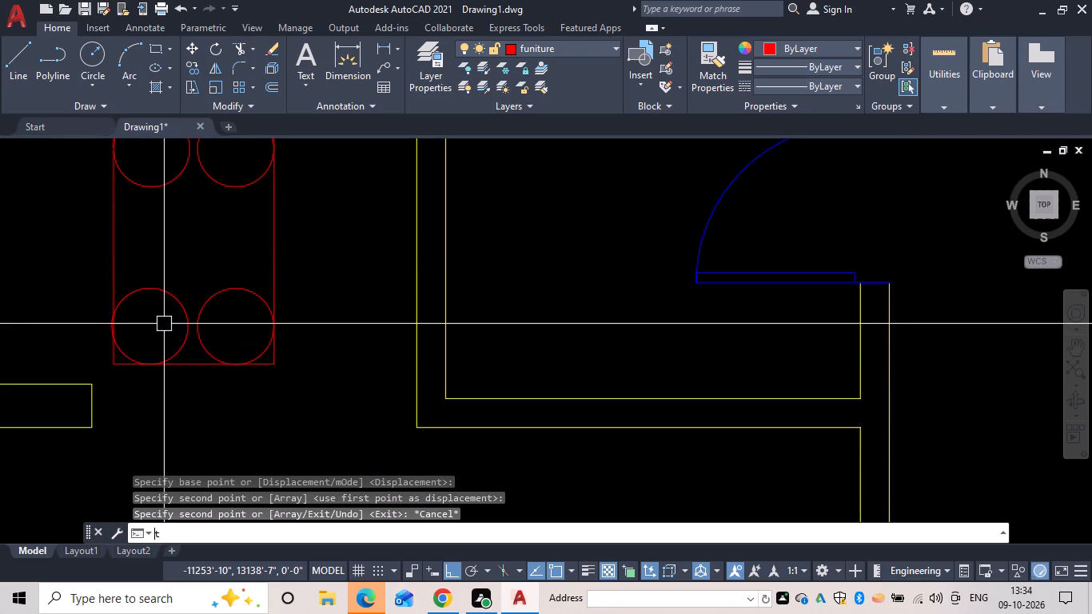
key("space")
scroll(118, 344, "up", 2)
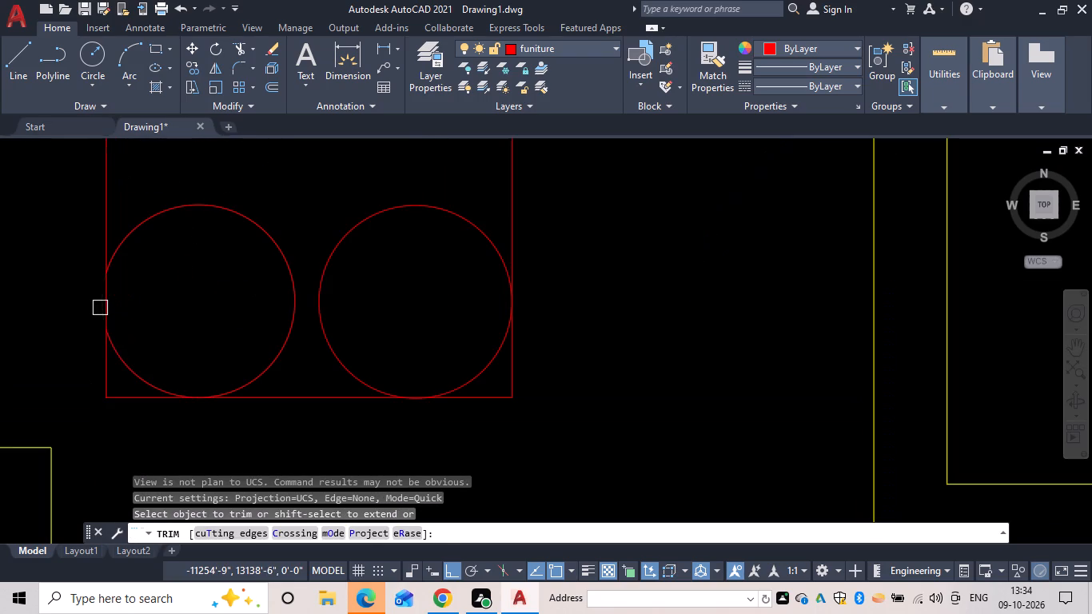
left_click(100, 308)
left_click(136, 236)
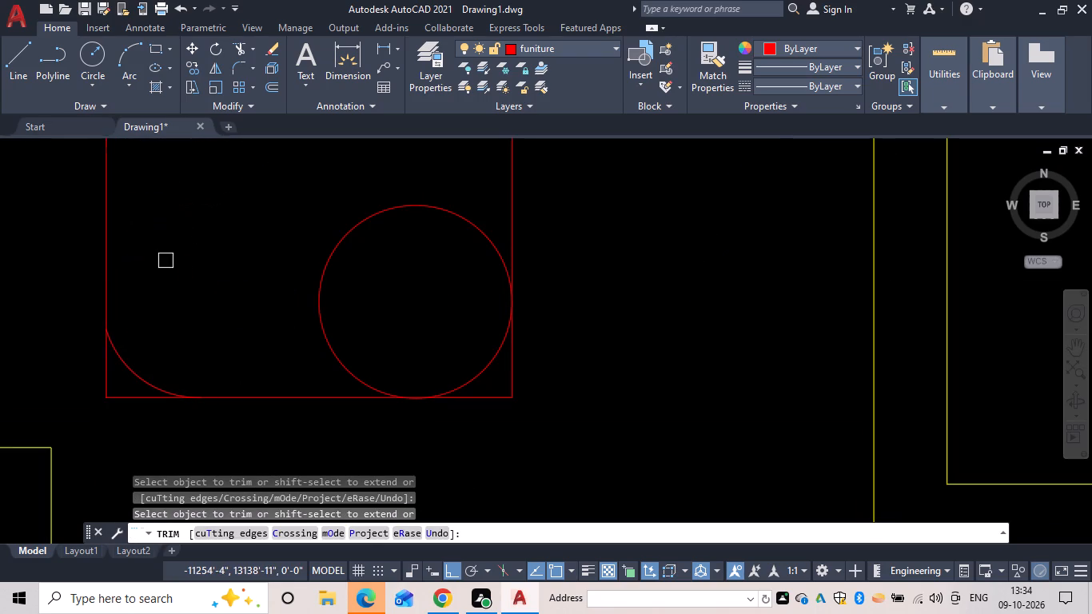
left_click(108, 389)
left_click(122, 393)
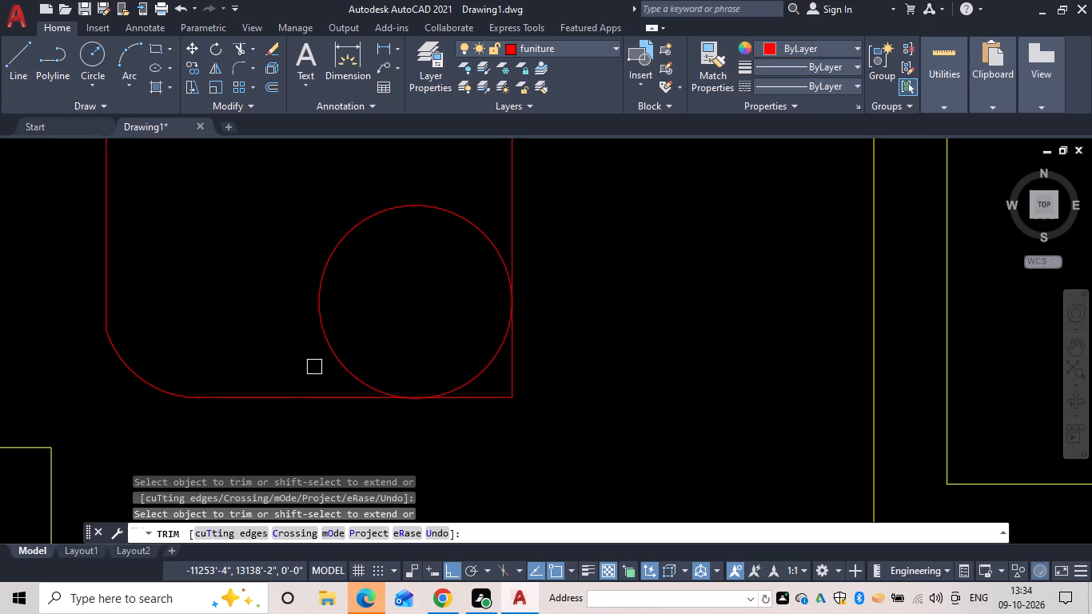
Trim the southeast circle's inner arc, the rectangle's square corner and the arc sliver below the south edge.
left_click(350, 375)
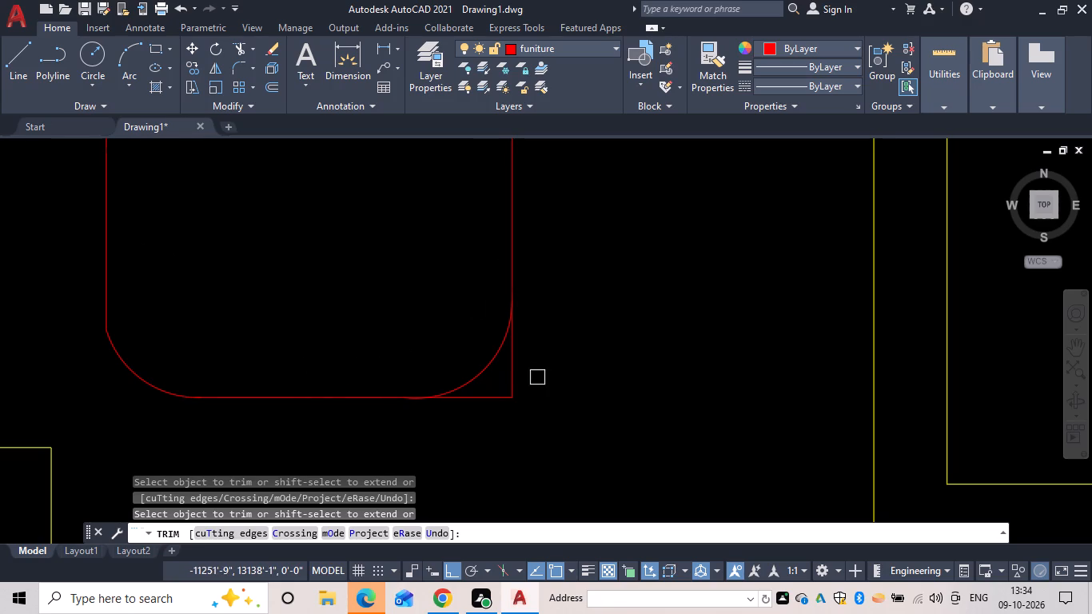
left_click_drag(512, 380, 500, 401)
left_click(500, 401)
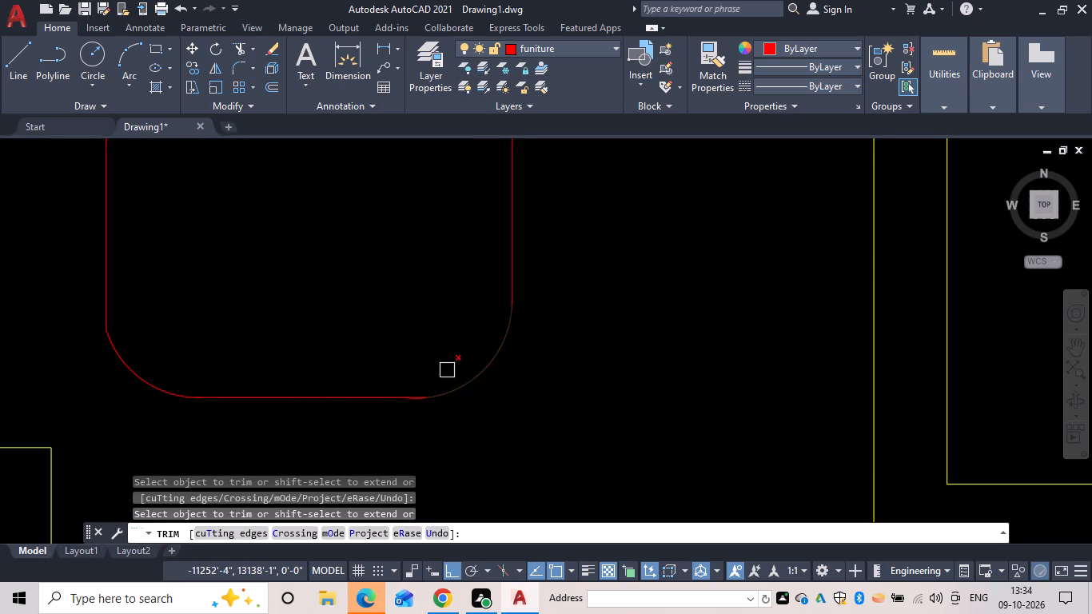
scroll(414, 411, "up", 4)
scroll(385, 333, "up", 3)
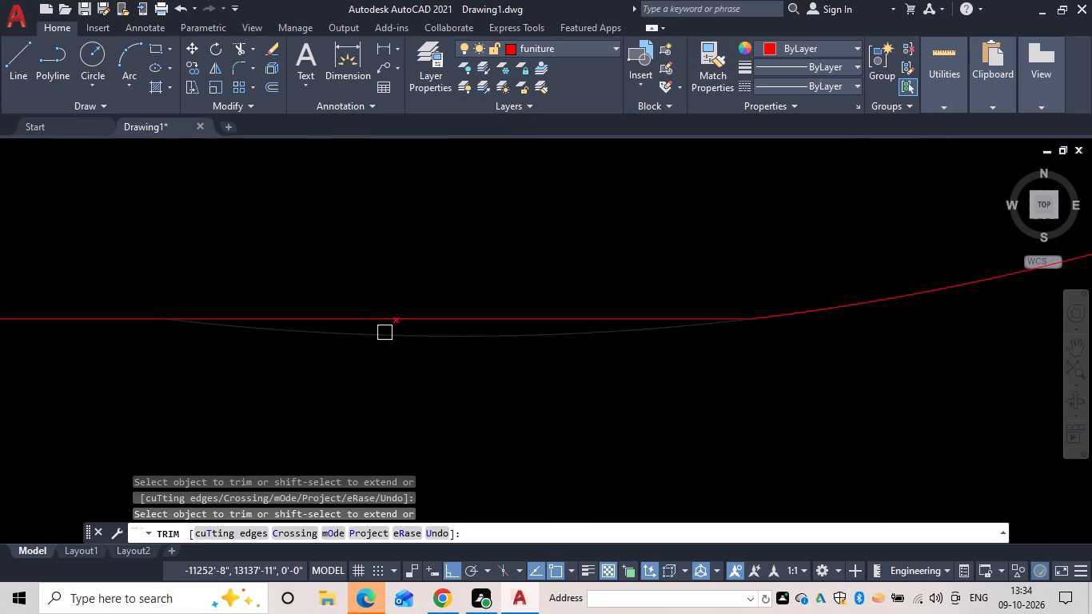
left_click(389, 339)
Trim away the inner arcs of both north circles with one fence across their lower halves.
scroll(392, 344, "down", 10)
middle_click_drag(349, 271, 371, 409)
scroll(366, 385, "down", 1)
scroll(332, 345, "up", 4)
middle_click_drag(477, 465, 312, 205)
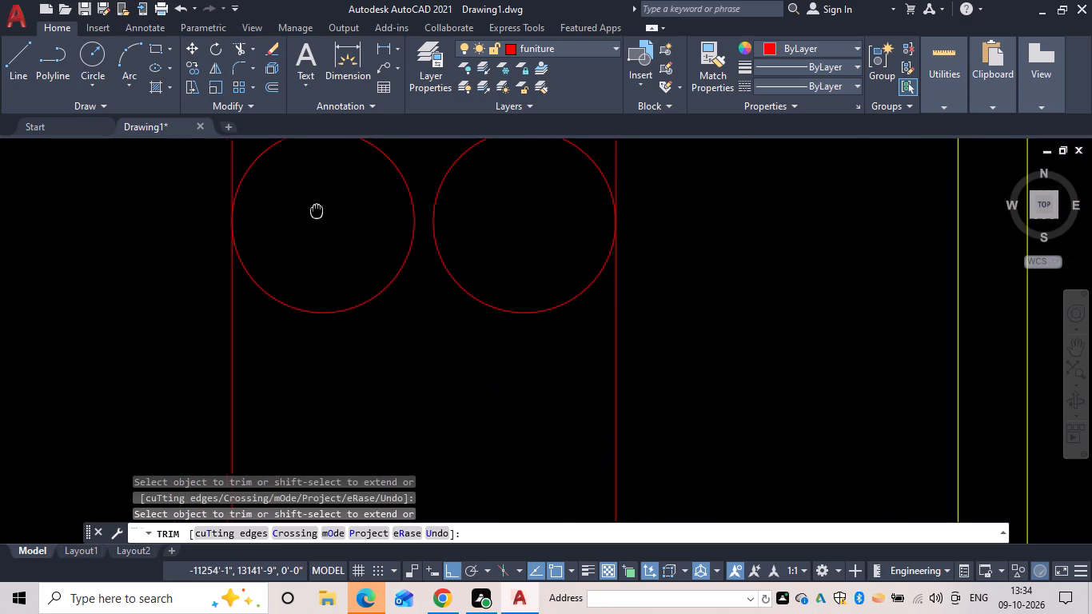
left_click_drag(323, 348, 512, 339)
Trim off the rectangle's square northwest corner and the arc sliver above the north edge beside it.
scroll(572, 293, "down", 2)
middle_click_drag(572, 293, 533, 416)
scroll(405, 361, "up", 4)
left_click_drag(296, 373, 468, 281)
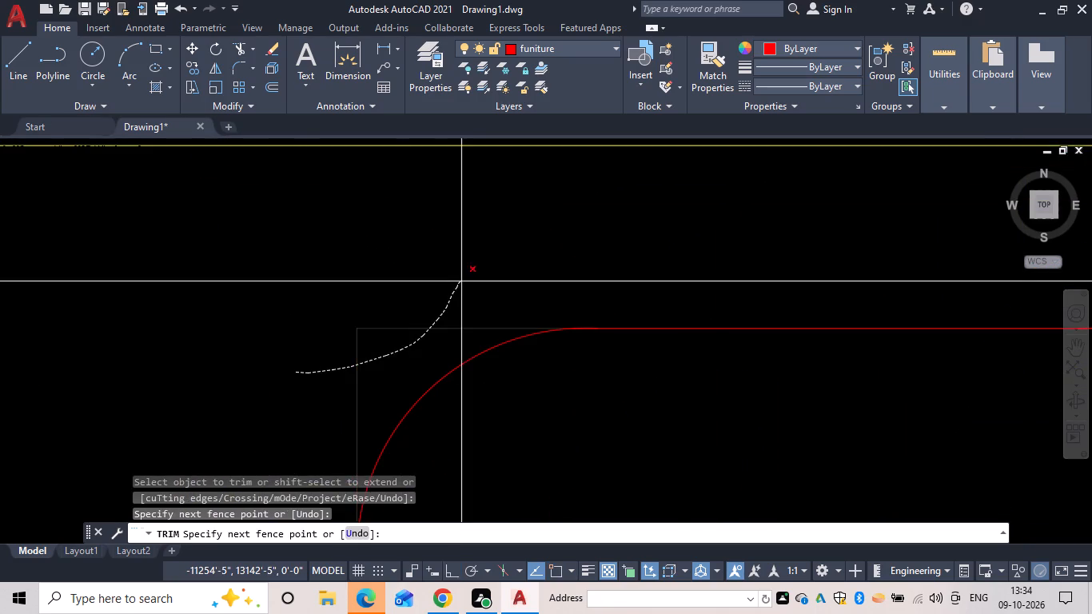
scroll(615, 309, "down", 2)
scroll(616, 319, "up", 3)
scroll(512, 321, "up", 4)
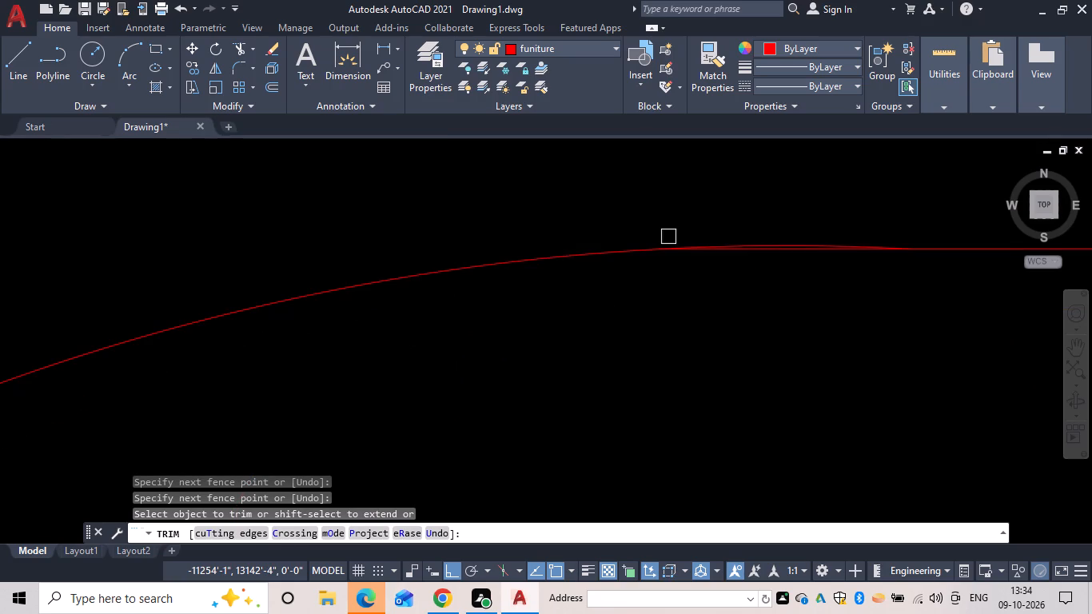
scroll(710, 260, "up", 2)
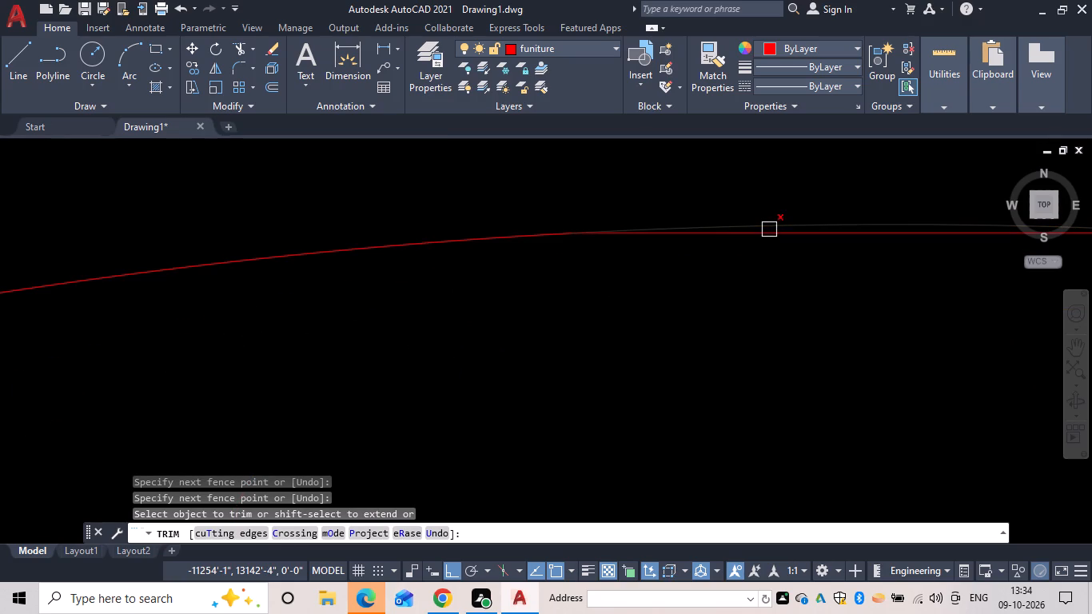
left_click(769, 229)
Trim off the rectangle's square northeast corner and the arc sliver above the north edge beside it.
scroll(739, 335, "down", 4)
middle_click_drag(739, 335, 266, 224)
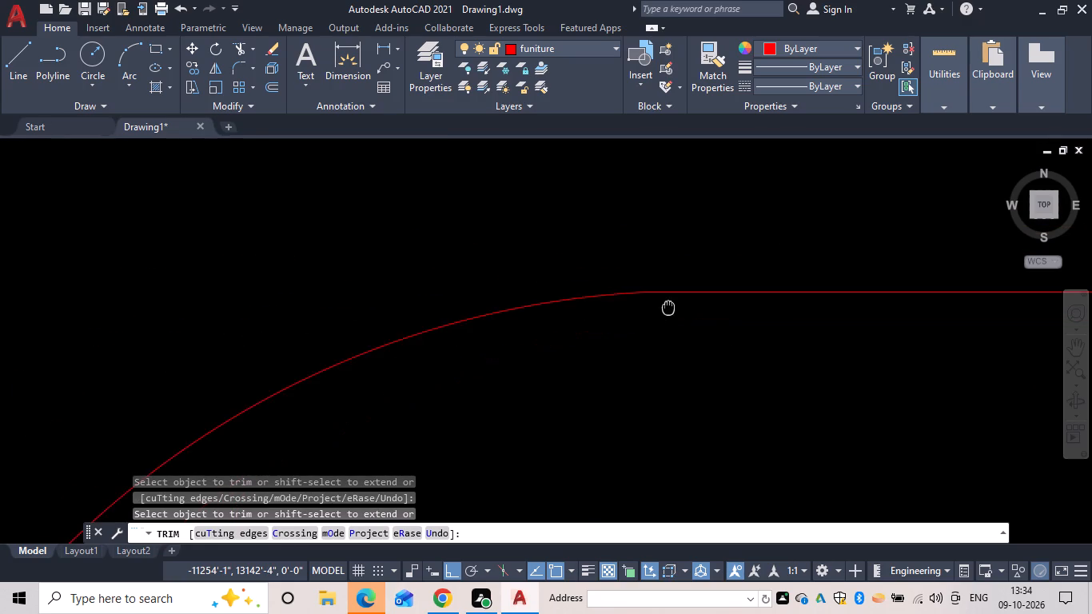
scroll(374, 240, "down", 6)
middle_click_drag(446, 238, 258, 241)
scroll(345, 249, "up", 3)
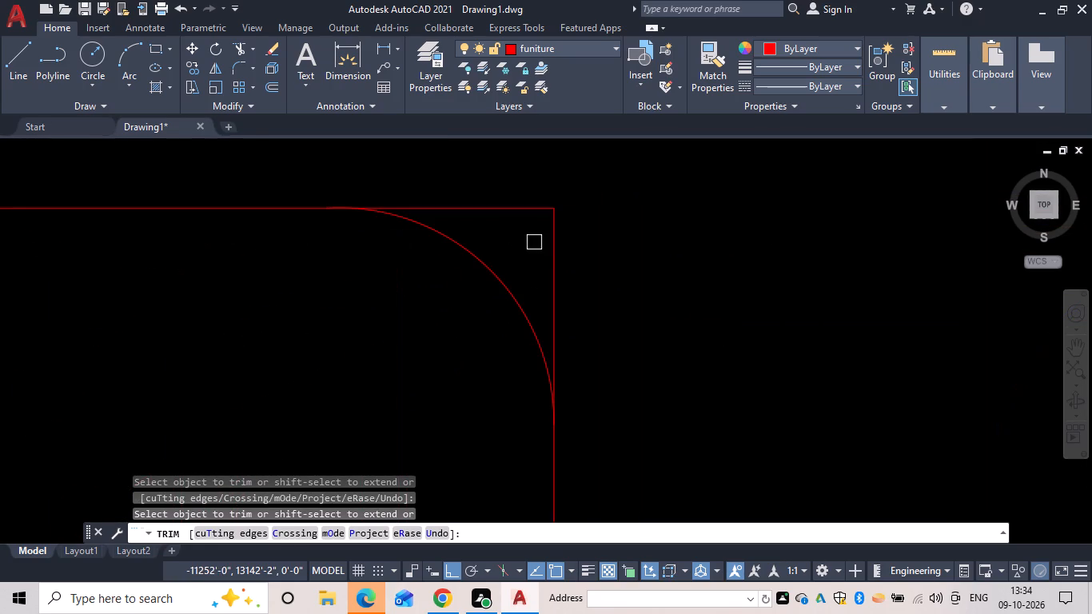
left_click_drag(570, 259, 473, 189)
scroll(340, 206, "up", 4)
scroll(428, 213, "up", 3)
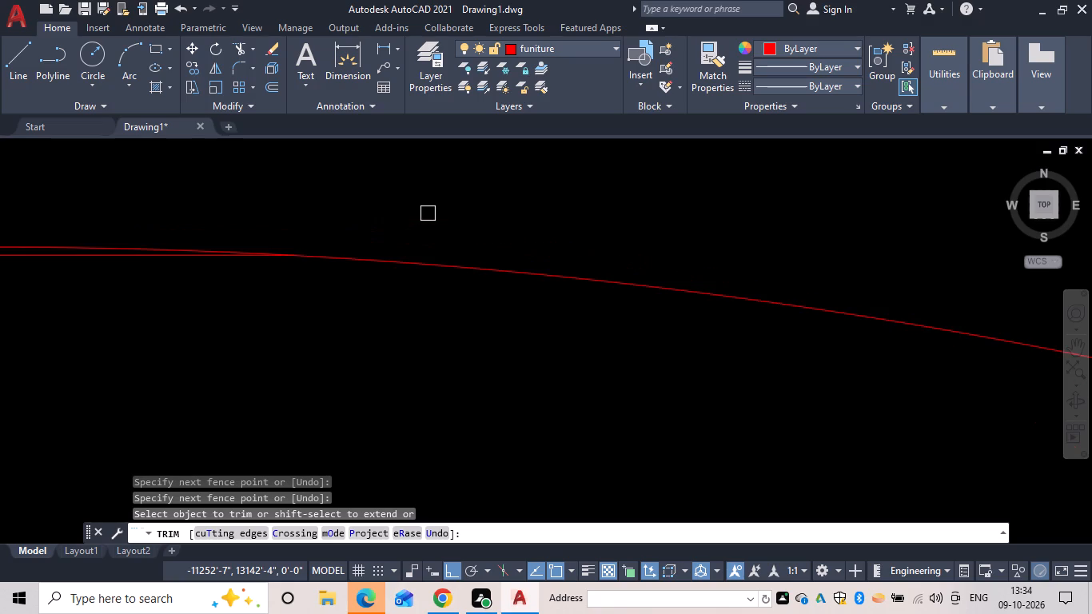
middle_click_drag(151, 263, 520, 229)
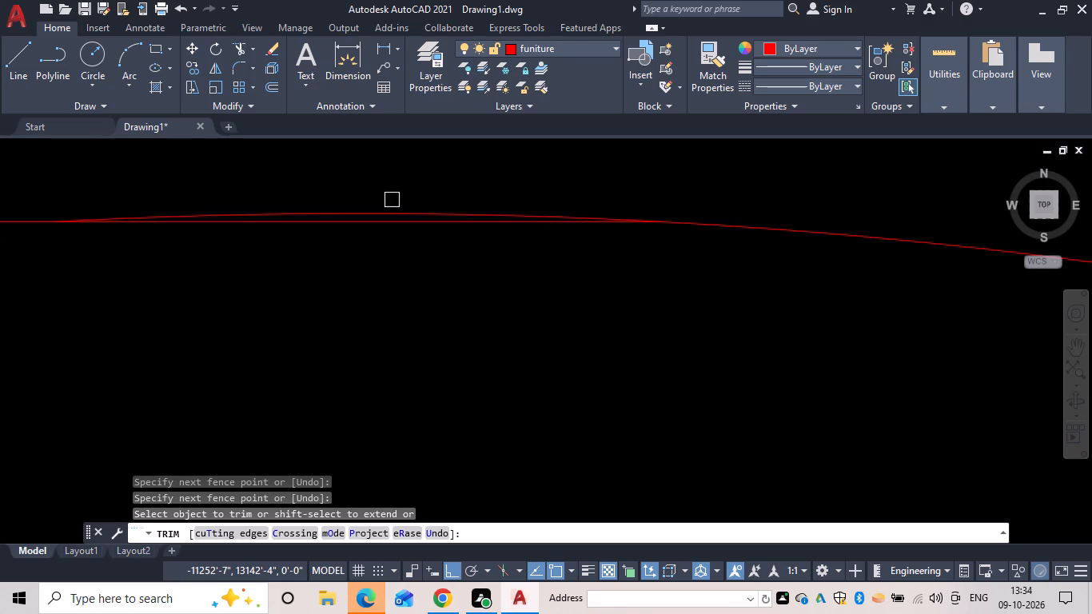
left_click(389, 209)
Trim the thin arc sliver outside the east edge below the northeast rounded corner, and finish trimming.
scroll(397, 261, "down", 8)
middle_click_drag(449, 294, 337, 157)
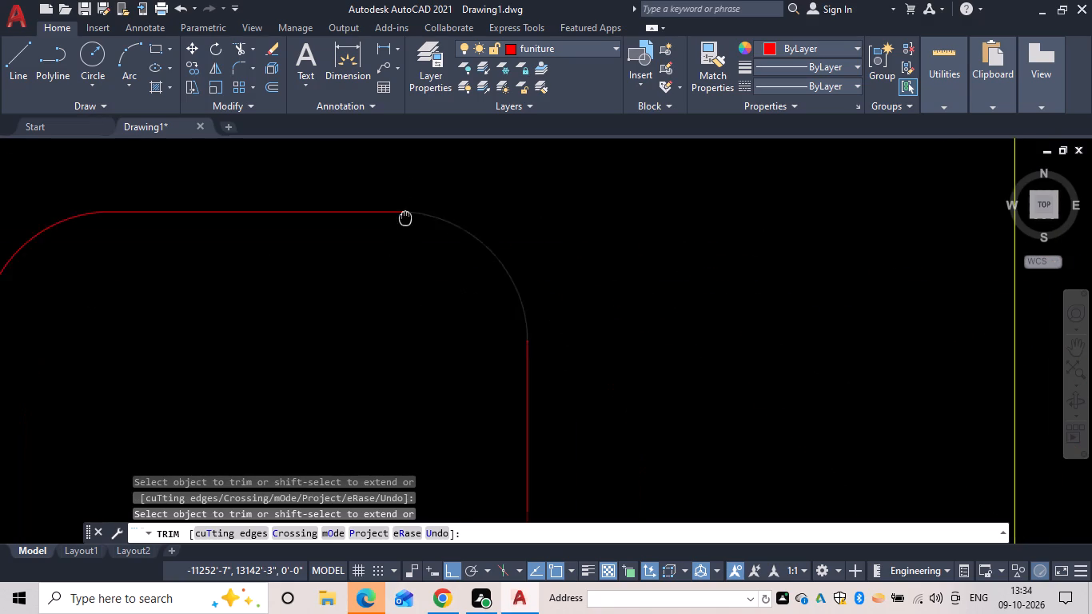
scroll(475, 302, "up", 4)
scroll(341, 185, "up", 5)
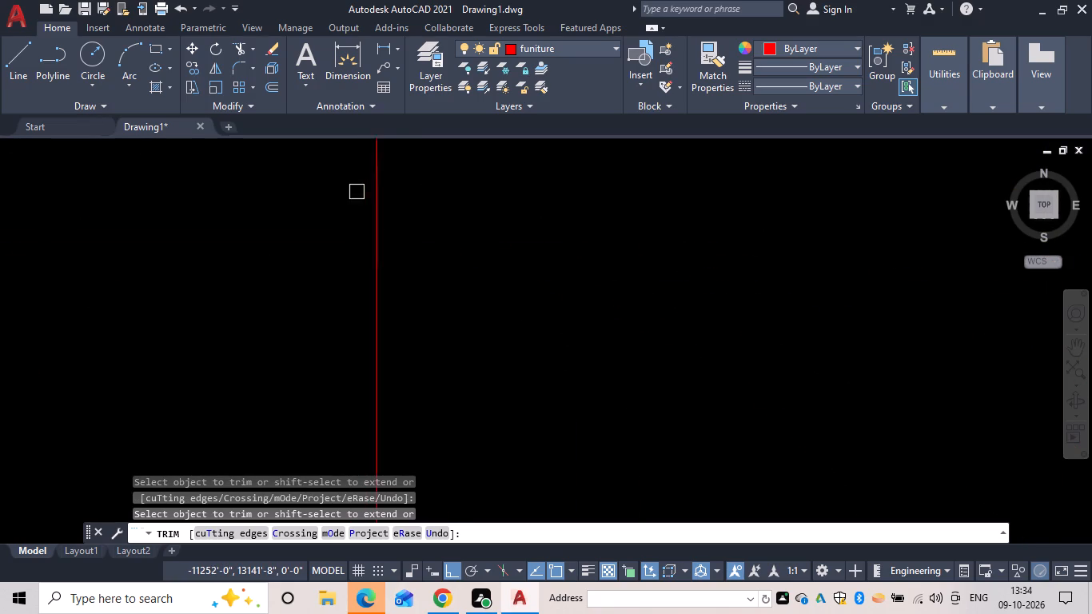
scroll(357, 192, "up", 2)
scroll(421, 216, "up", 6)
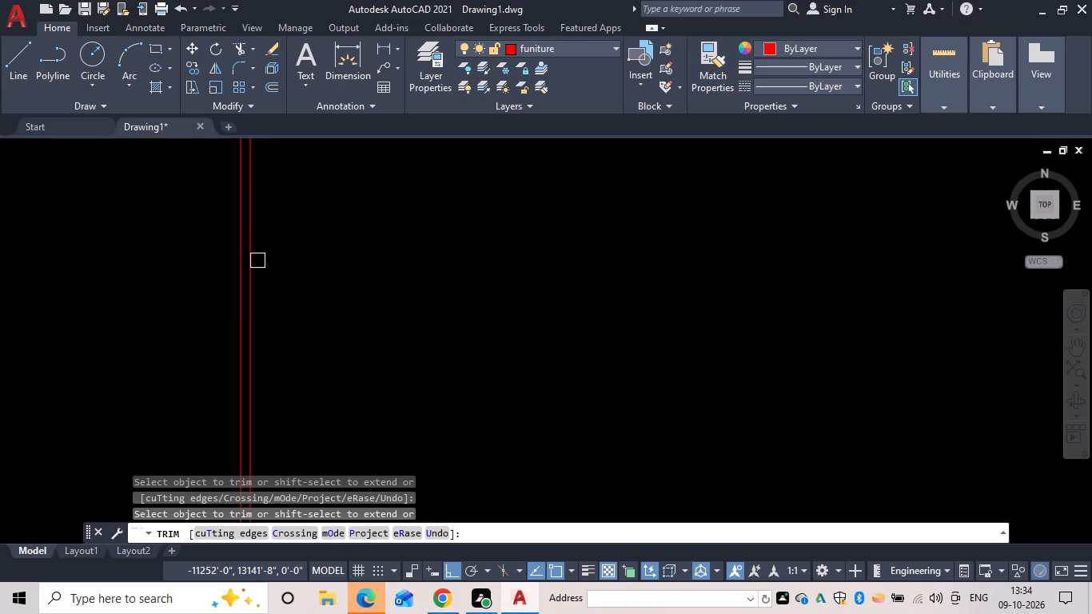
left_click(257, 262)
scroll(298, 264, "down", 16)
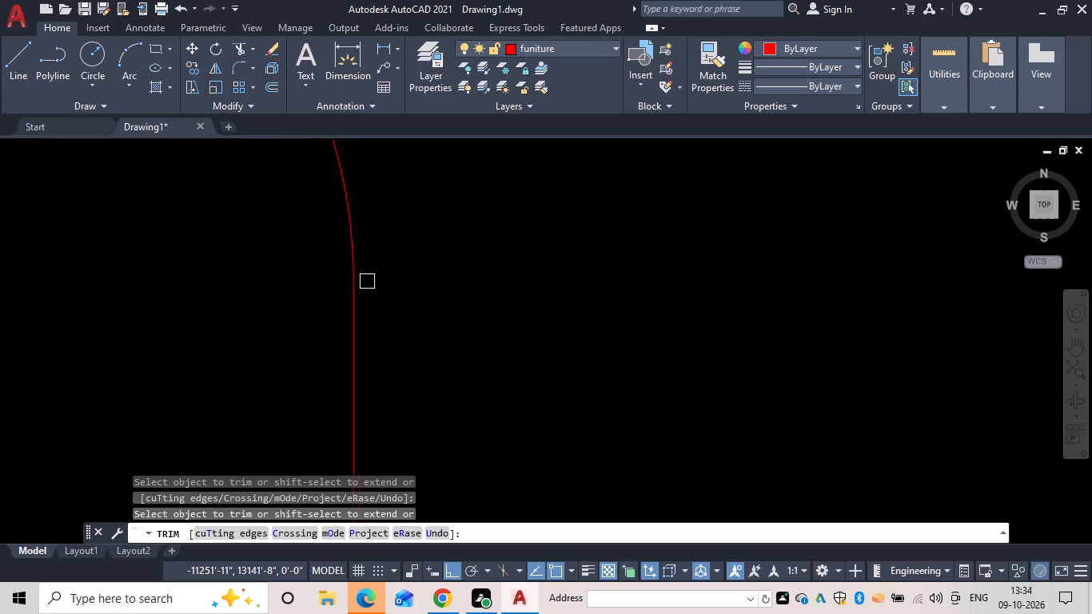
scroll(367, 281, "down", 2)
scroll(440, 292, "down", 4)
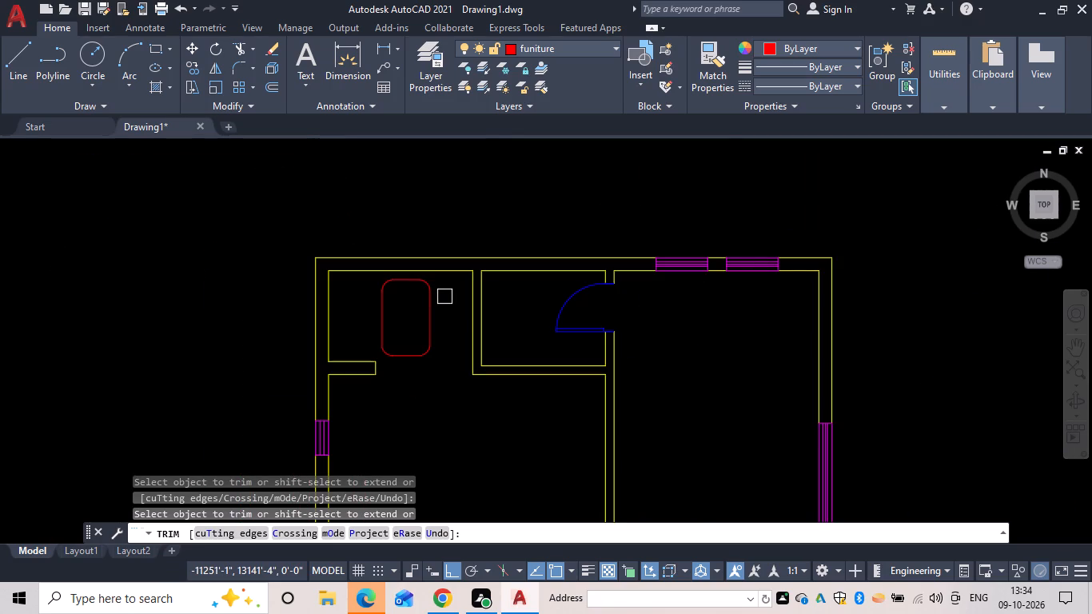
key("Escape")
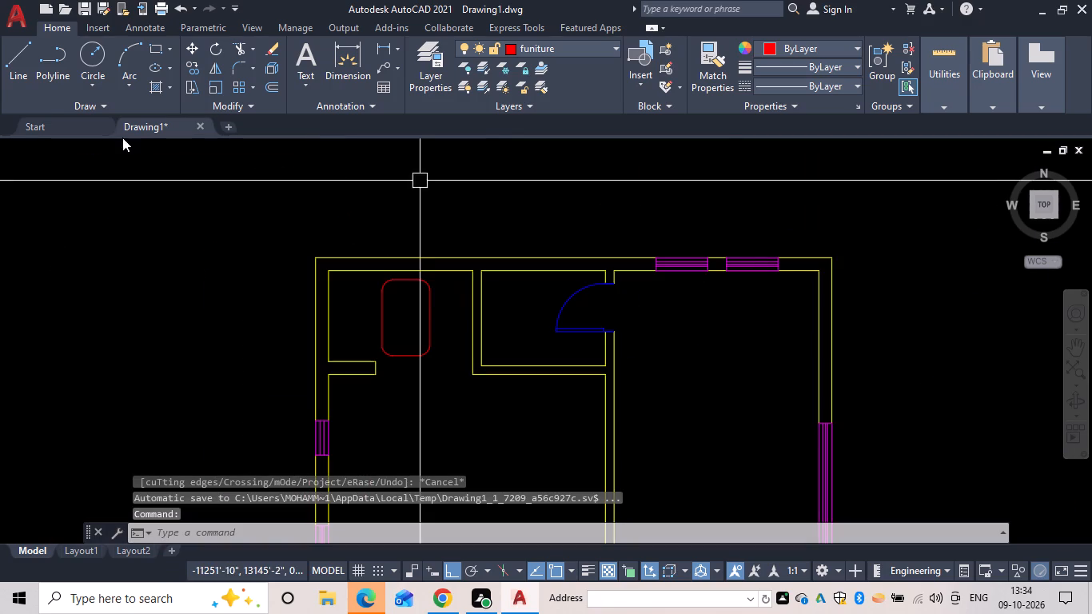
Draw a diagonal line across the rounded rectangle from its northeast corner arc's midpoint to the southwest corner arc's midpoint.
left_click(26, 67)
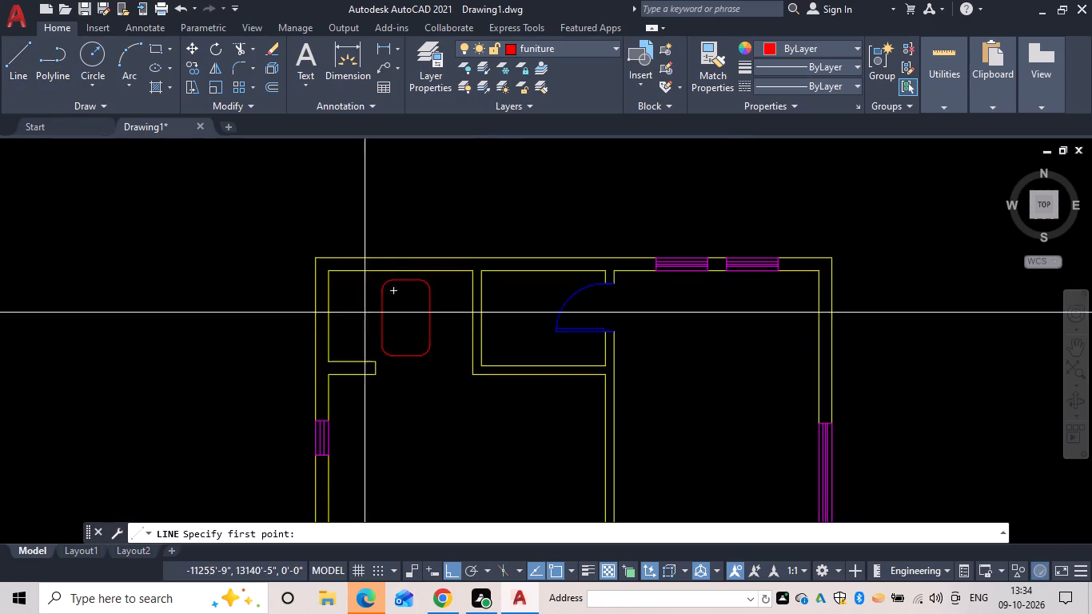
scroll(411, 293, "up", 3)
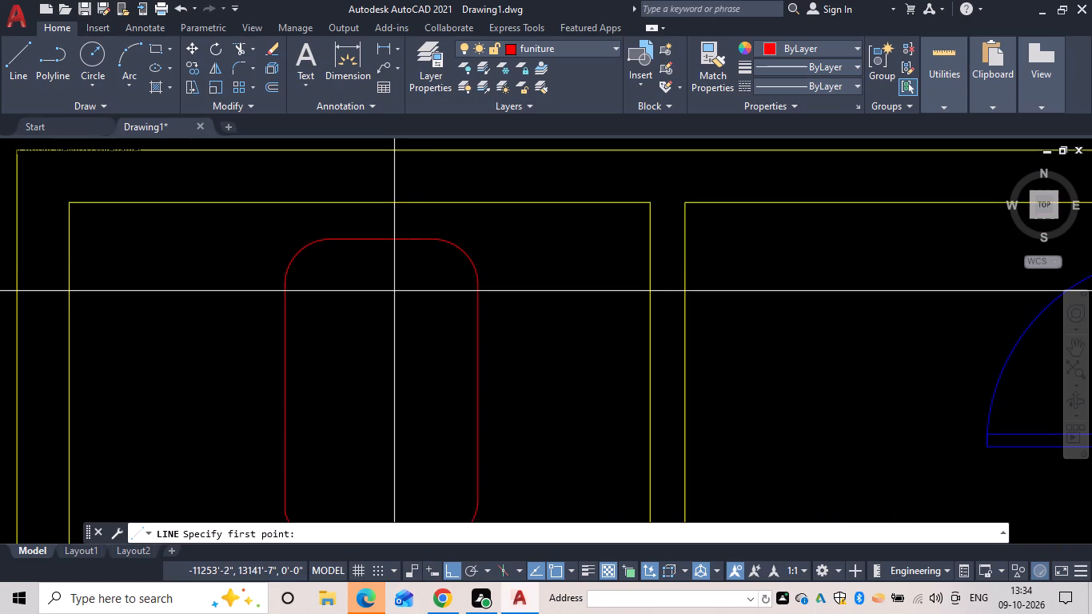
scroll(397, 275, "down", 1)
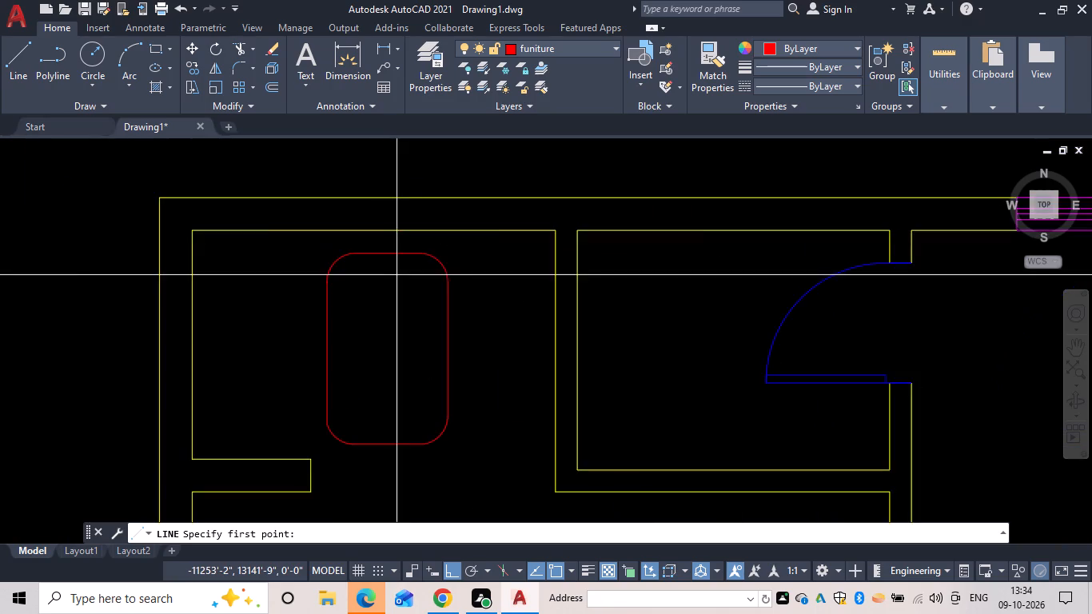
scroll(397, 275, "down", 1)
middle_click_drag(397, 275, 429, 186)
scroll(409, 200, "up", 2)
middle_click_drag(409, 202, 416, 264)
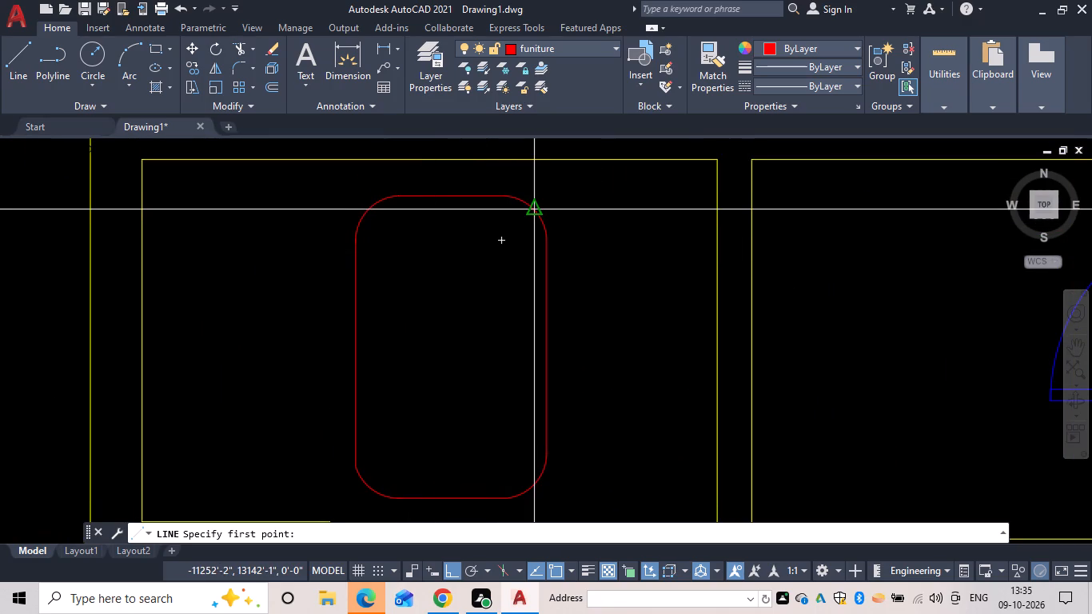
left_click_drag(534, 211, 531, 219)
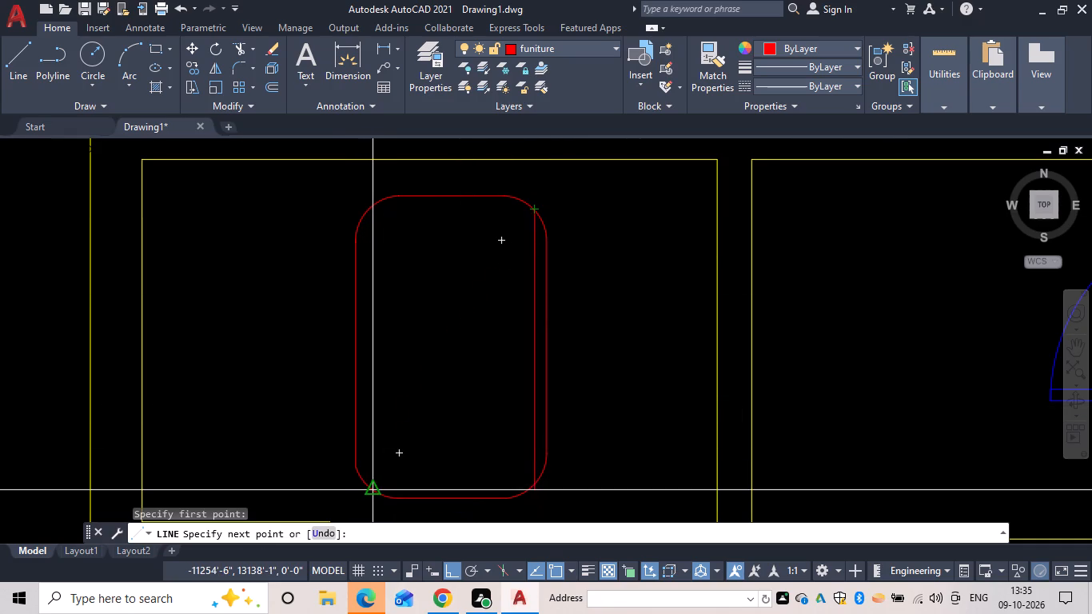
left_click(374, 488)
key("Escape")
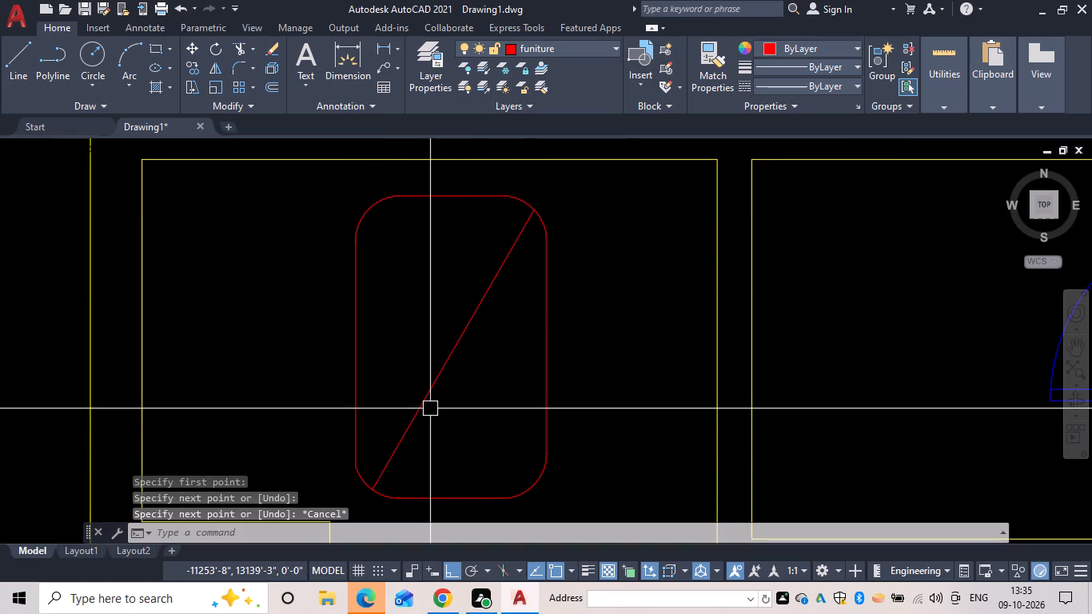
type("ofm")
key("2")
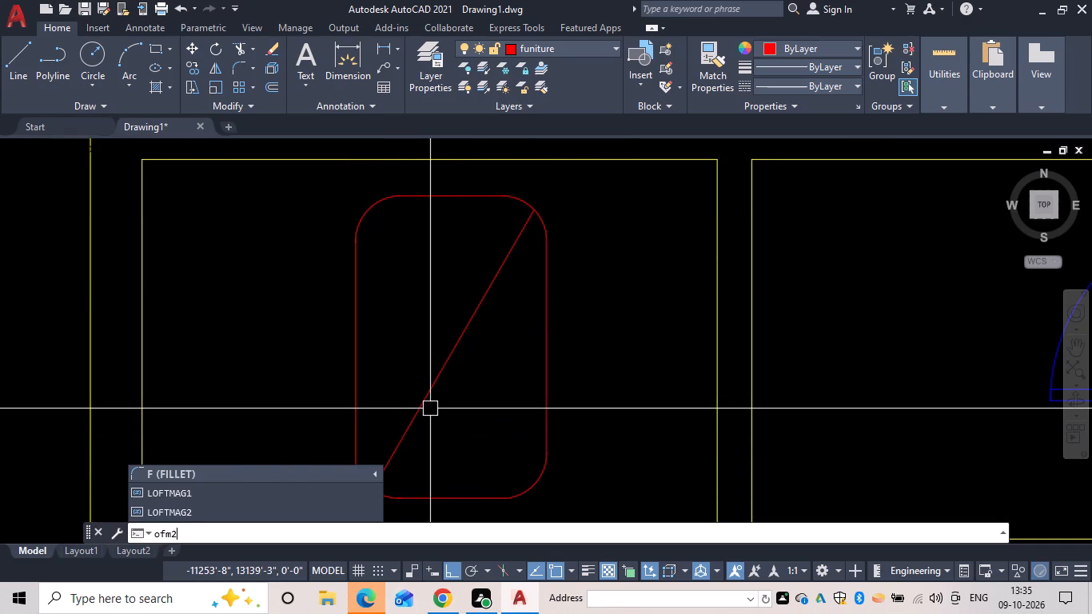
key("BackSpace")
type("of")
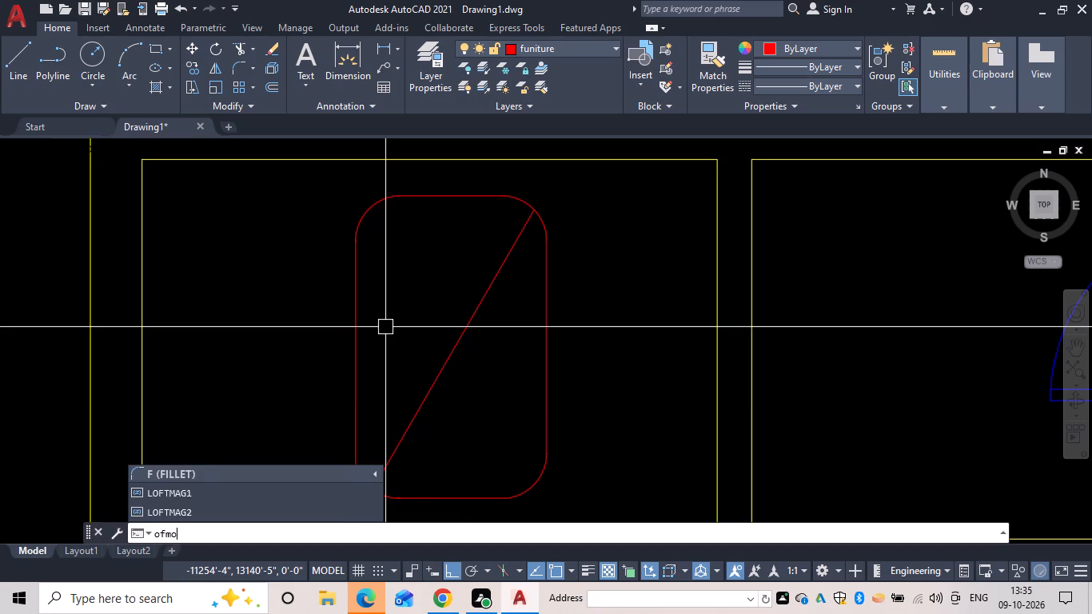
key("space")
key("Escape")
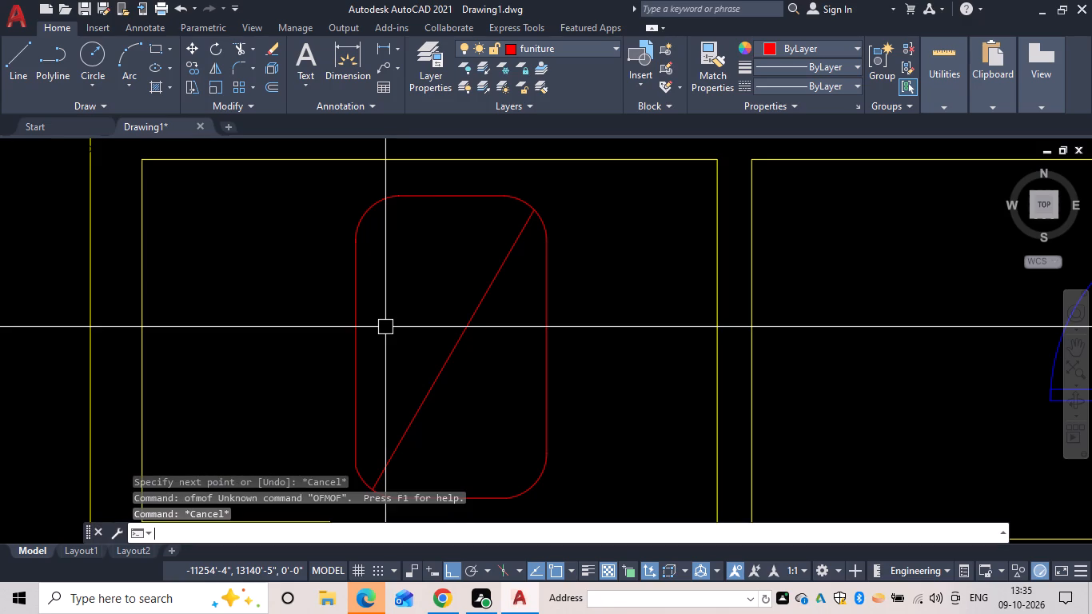
Offset the diagonal line 2" toward the southeast, each time from the newest copy, to make five parallel lines.
type("of")
key("space")
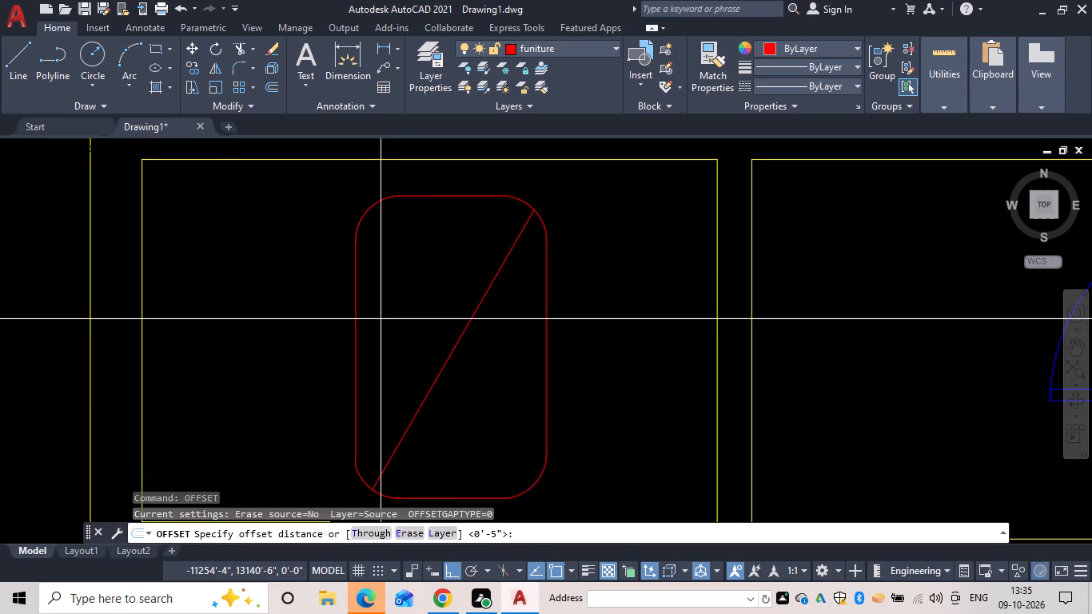
type("2")
key("space")
left_click_drag(462, 341, 496, 351)
left_click(500, 352)
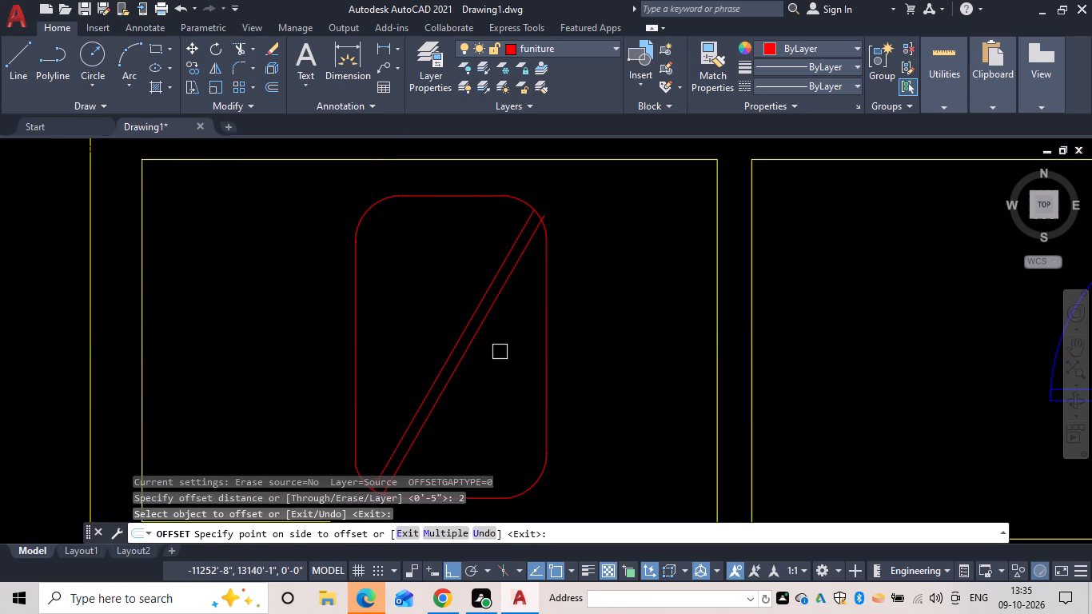
left_click_drag(488, 326, 499, 331)
left_click(512, 338)
left_click_drag(501, 323, 518, 336)
left_click(524, 340)
left_click_drag(507, 339, 526, 349)
left_click(532, 357)
left_click_drag(516, 345, 524, 349)
left_click(535, 358)
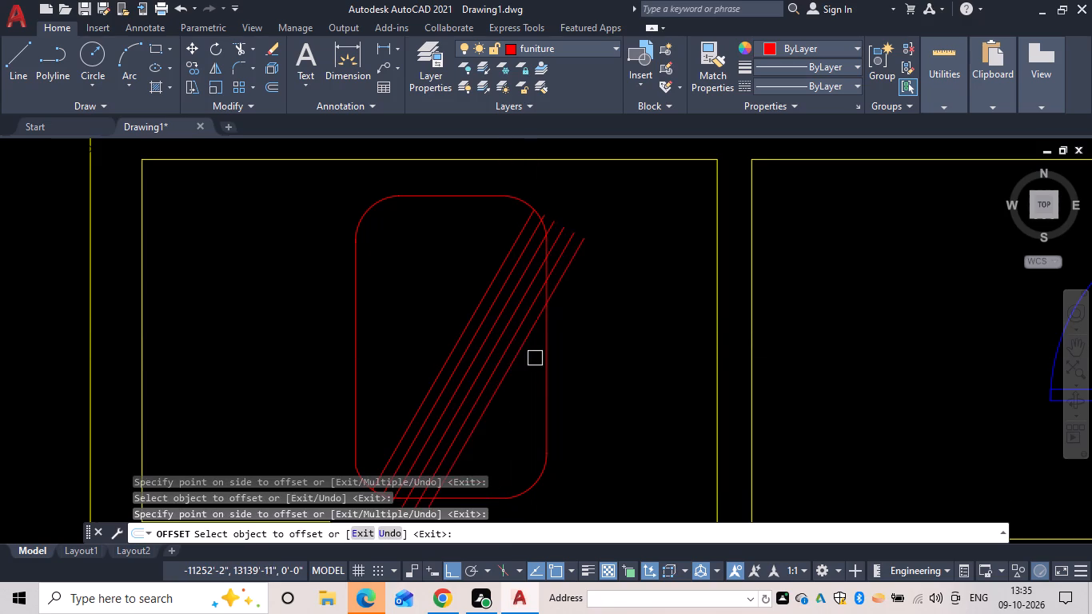
Continue the 2" offsets southeastward, each from the outermost line, until the parallel lines reach past the southeast rounded corner.
left_click_drag(521, 354, 537, 362)
left_click(546, 367)
left_click_drag(530, 365, 538, 371)
left_click(548, 377)
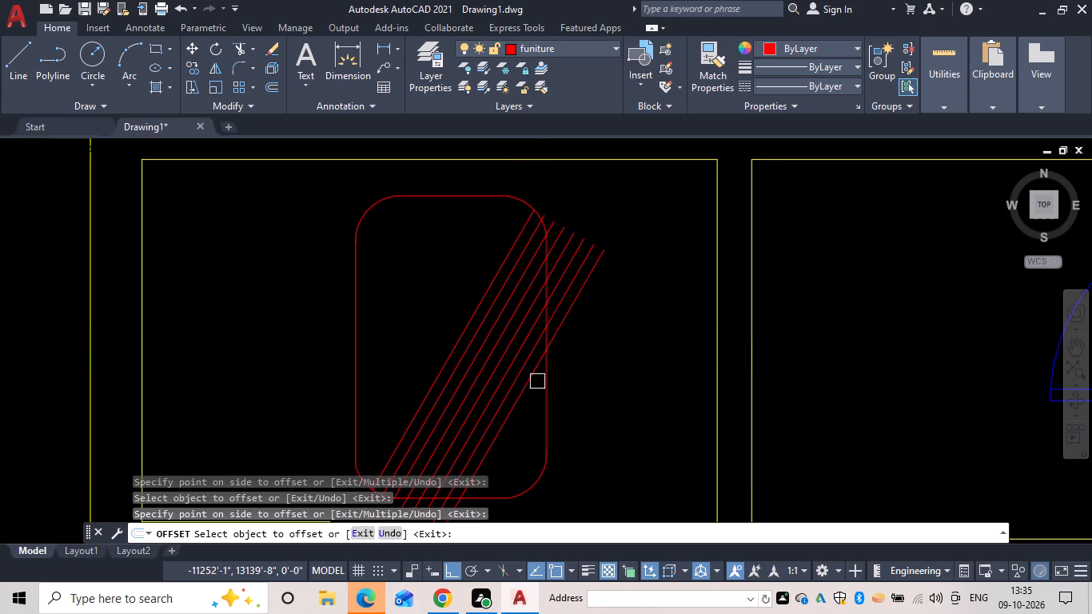
left_click(532, 382)
left_click(540, 389)
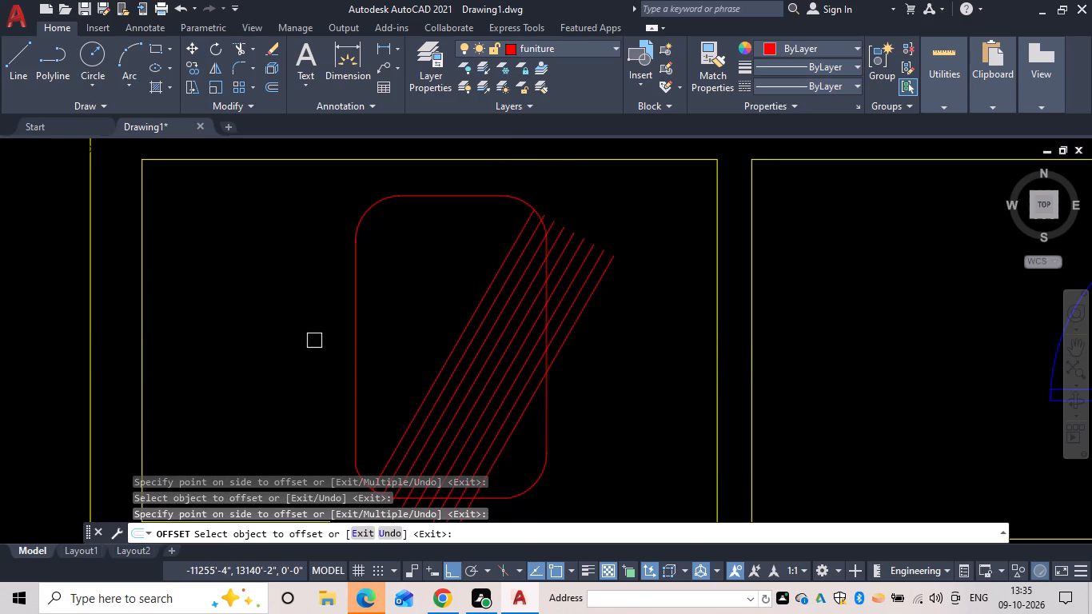
scroll(314, 318, "down", 1)
middle_click_drag(317, 305, 202, 221)
left_click_drag(322, 321, 348, 335)
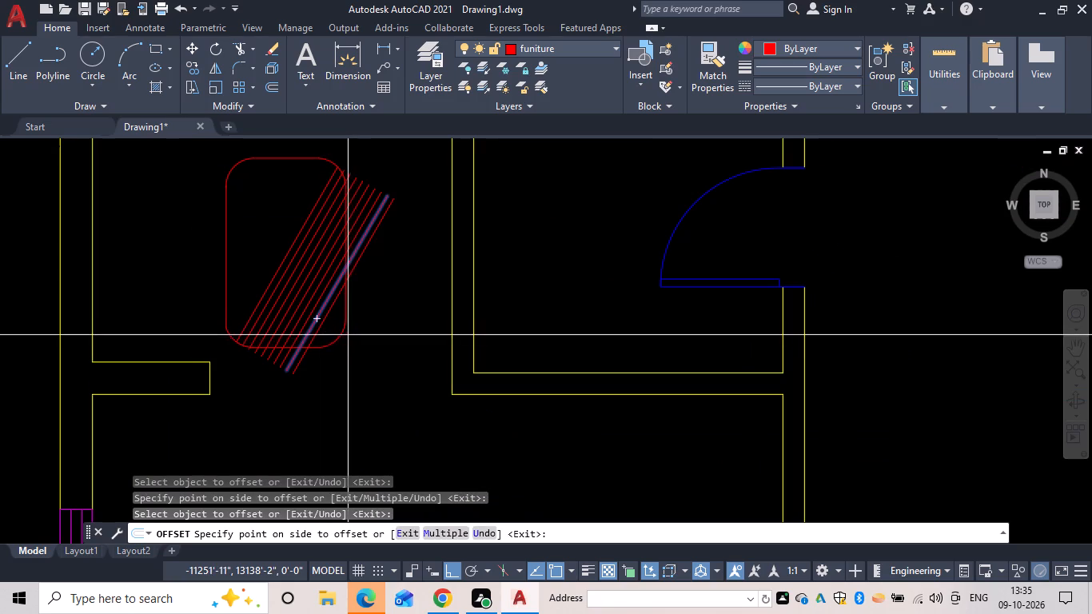
left_click_drag(348, 335, 348, 336)
left_click(345, 336)
left_click_drag(329, 319, 337, 324)
left_click(347, 335)
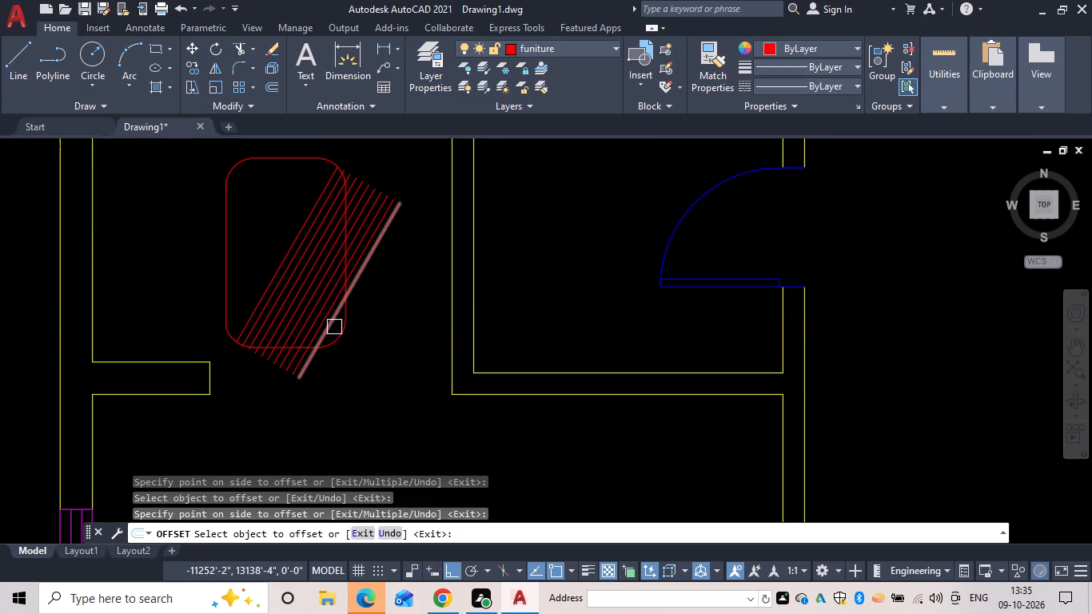
left_click(334, 326)
left_click(349, 340)
scroll(327, 333, "up", 2)
left_click(358, 321)
left_click(379, 340)
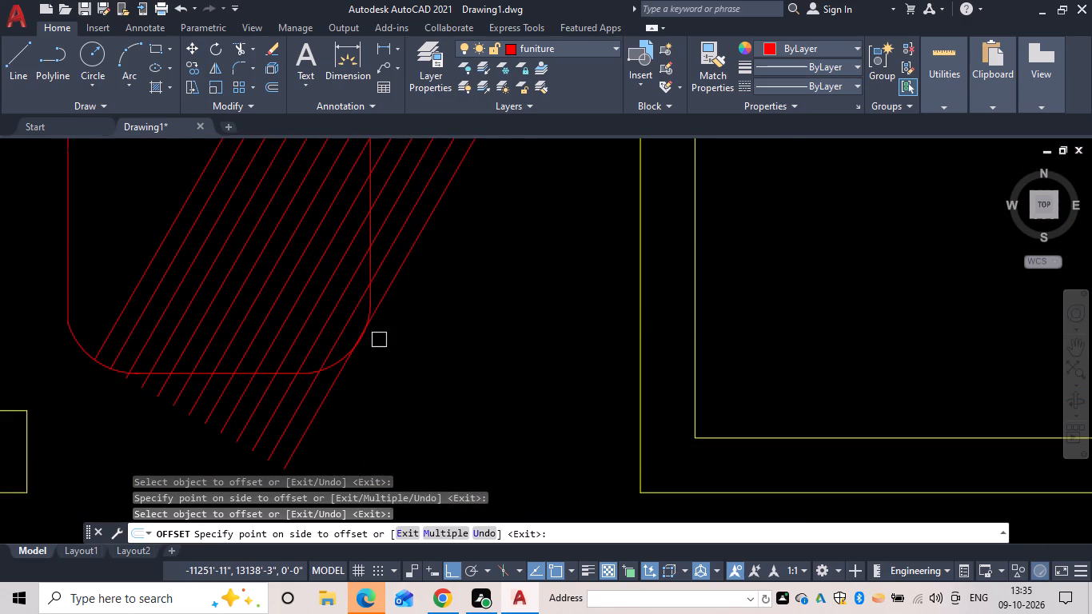
Offset the diagonal lines 2" toward the northwest, filling the area just northwest of the original diagonal.
scroll(350, 323, "down", 2)
middle_click_drag(348, 323, 398, 434)
left_click(341, 362)
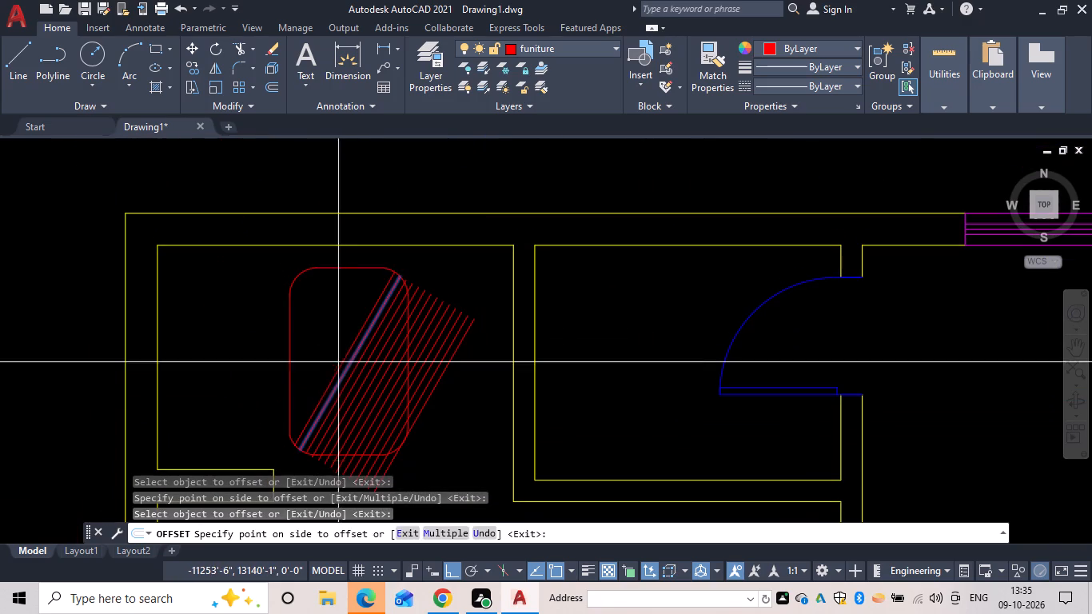
left_click(321, 355)
left_click(341, 355)
left_click(323, 350)
left_click_drag(335, 345, 323, 346)
left_click_drag(309, 346, 318, 345)
left_click_drag(329, 340, 319, 341)
left_click_drag(307, 341, 323, 337)
left_click_drag(329, 333, 309, 335)
left_click_drag(286, 337, 301, 333)
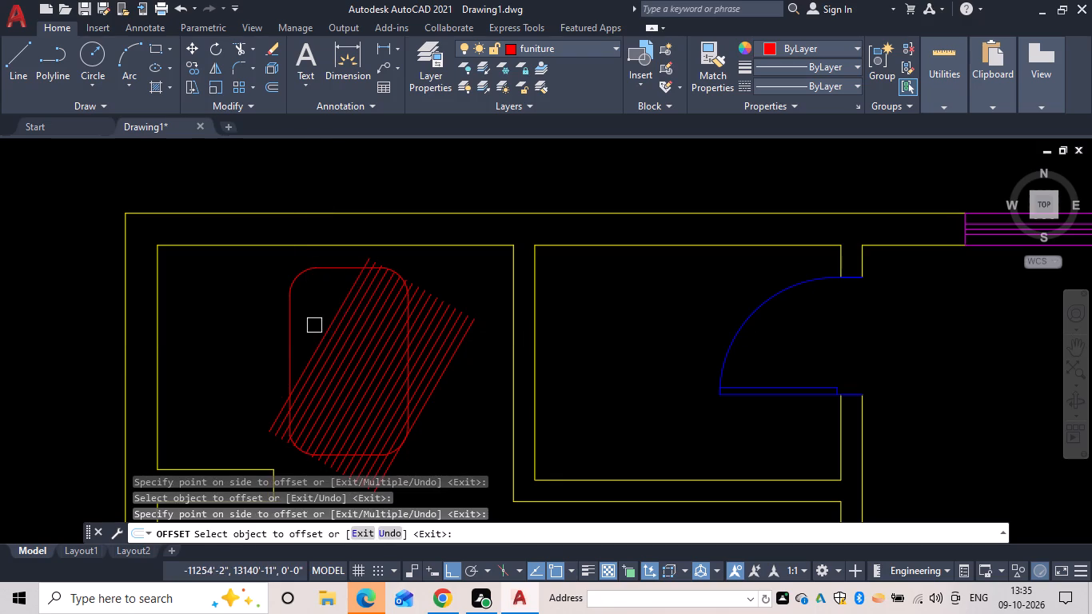
Continue the 2" offsets northwestward until the lines cover the northwest rounded corner, and finish offsetting.
left_click_drag(325, 321, 306, 324)
left_click(299, 324)
left_click_drag(322, 320, 315, 320)
left_click(305, 321)
left_click(320, 315)
left_click_drag(292, 315, 301, 312)
left_click(308, 308)
left_click_drag(290, 306, 306, 303)
left_click_drag(310, 301, 300, 301)
left_click_drag(289, 301, 301, 298)
left_click_drag(306, 296, 298, 295)
left_click_drag(285, 296, 297, 295)
left_click_drag(303, 291, 282, 291)
left_click_drag(278, 292, 292, 292)
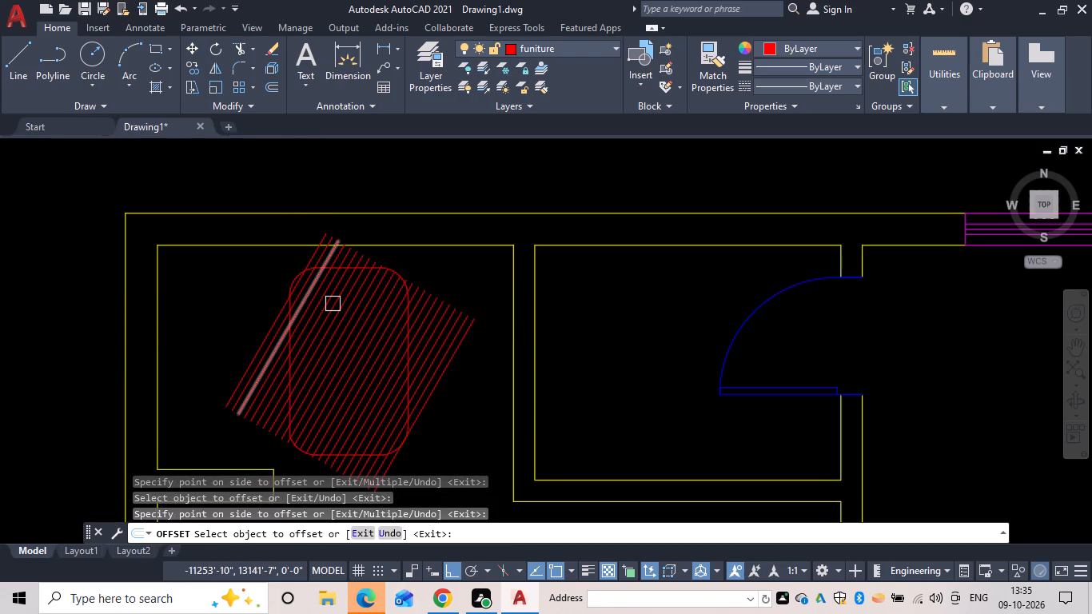
key("Escape")
Draw the opposite diagonal line from the rectangle's northwest corner arc to its southeast corner arc.
type("l")
key("space")
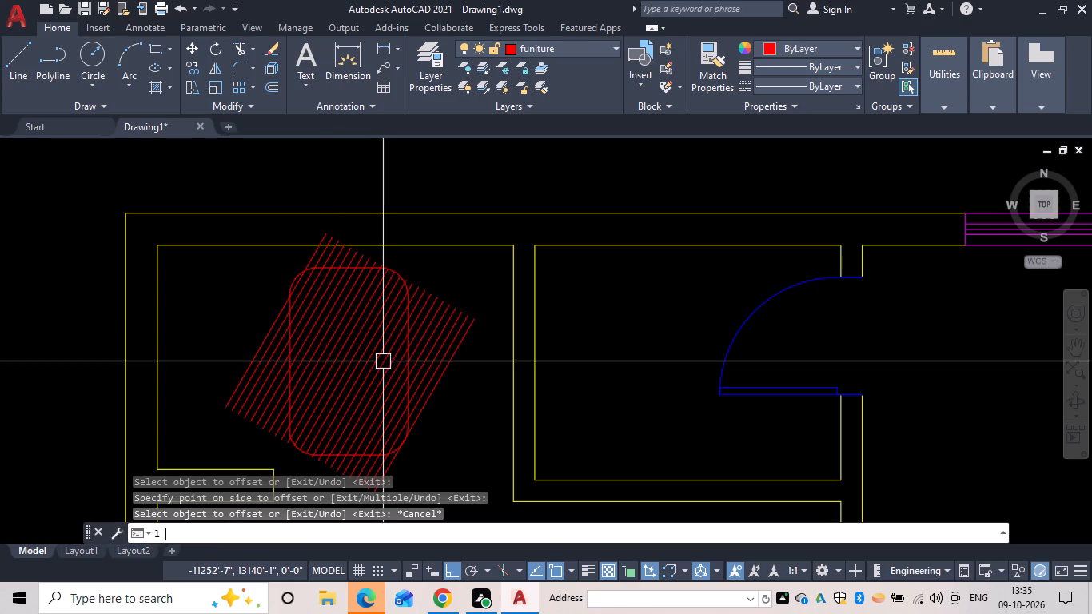
scroll(295, 285, "up", 3)
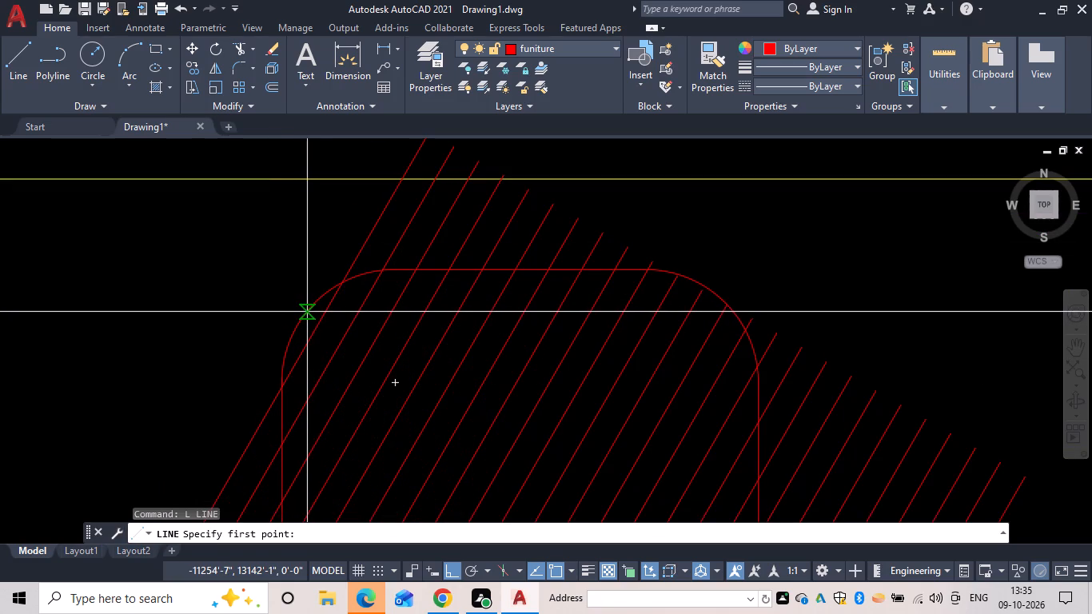
left_click(315, 306)
scroll(353, 383, "down", 1)
middle_click_drag(345, 384, 157, 161)
scroll(198, 192, "down", 1)
scroll(202, 289, "down", 1)
middle_click_drag(211, 313, 222, 213)
scroll(274, 263, "up", 2)
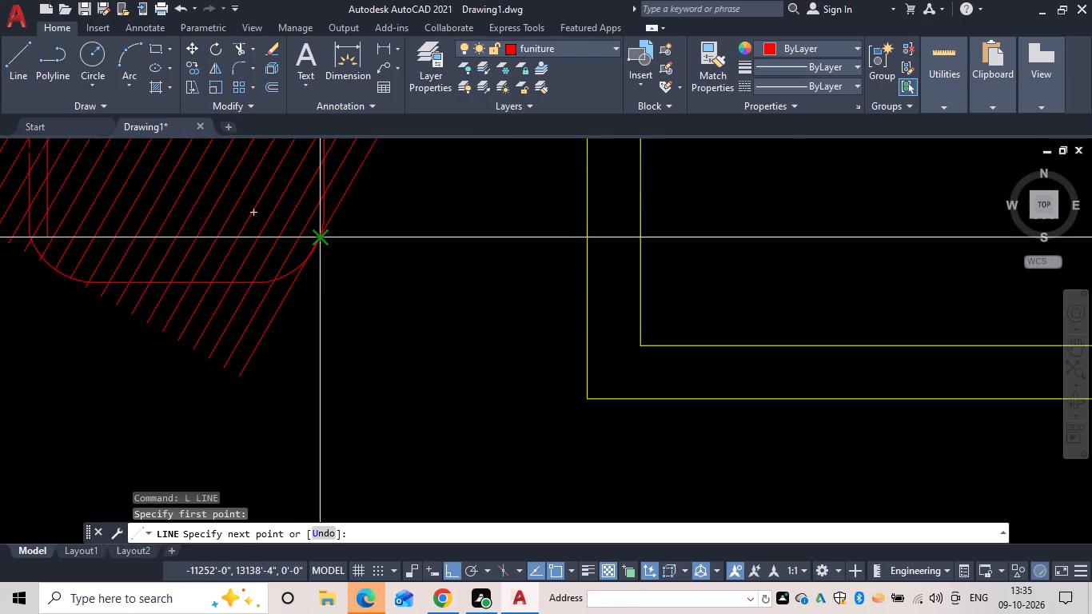
left_click(320, 235)
middle_click_drag(329, 261, 344, 307)
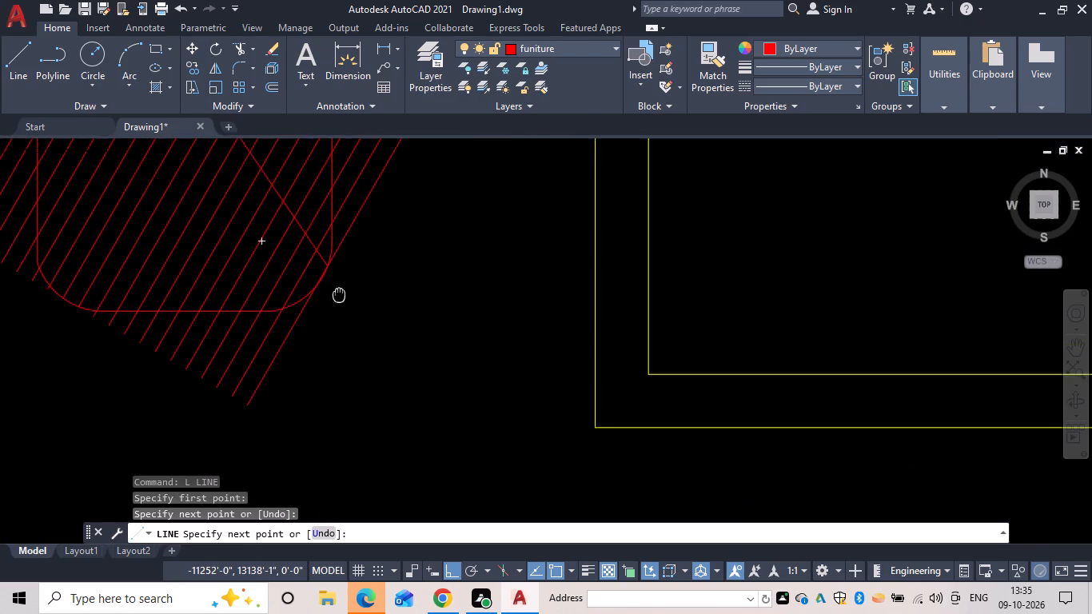
middle_click_drag(344, 307, 421, 427)
scroll(500, 455, "down", 2)
key("Escape")
Offset the new northwest-to-southeast diagonal 2" toward the northeast, each time from the newest copy, to make five crossing lines.
type("of")
key("space")
key("space")
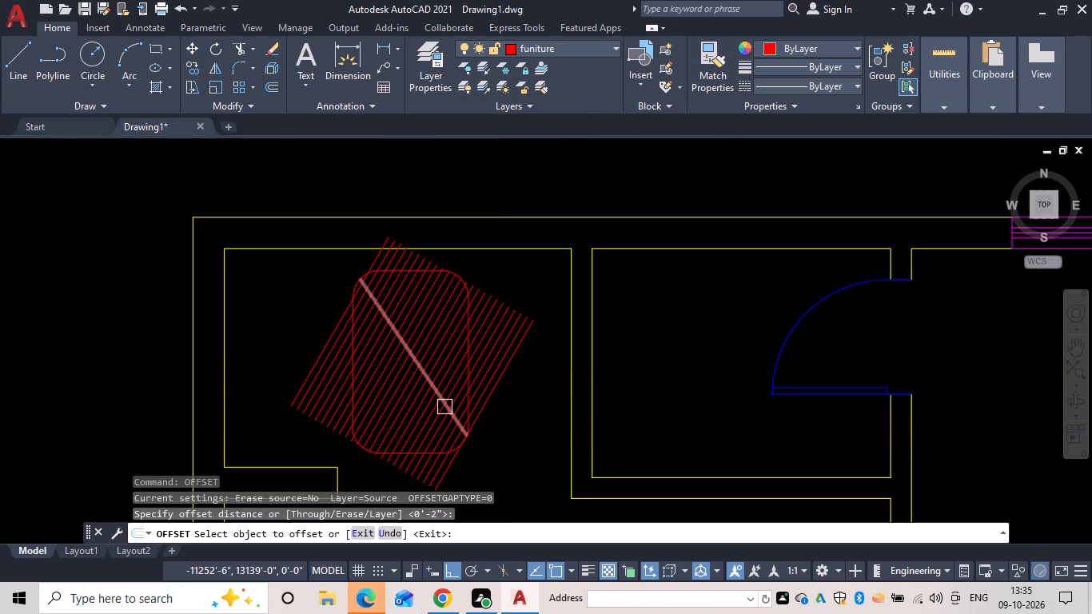
left_click_drag(444, 407, 454, 400)
left_click(464, 382)
left_click_drag(449, 398, 460, 387)
left_click(467, 377)
left_click_drag(457, 395, 465, 383)
left_click(473, 375)
left_click_drag(459, 390, 468, 374)
left_click(475, 365)
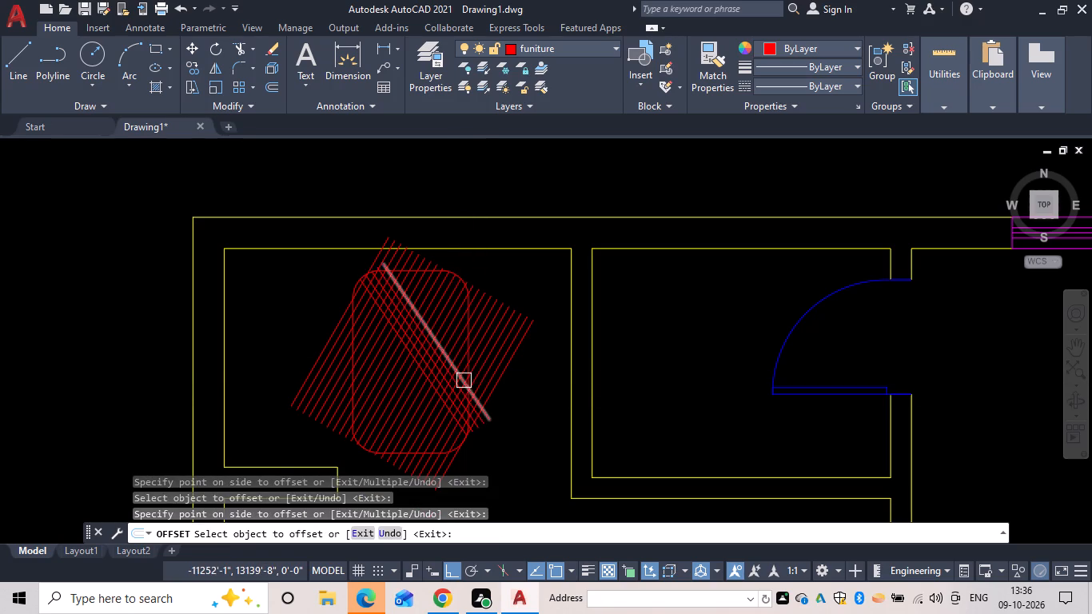
left_click(464, 381)
left_click(476, 366)
Continue the 2" offsets northeastward, each from the outermost crossing line, until they reach the northeast rounded corner.
left_click(470, 377)
left_click_drag(484, 363, 478, 371)
left_click(477, 372)
left_click_drag(492, 362, 490, 371)
left_click(492, 379)
left_click(508, 364)
left_click(501, 383)
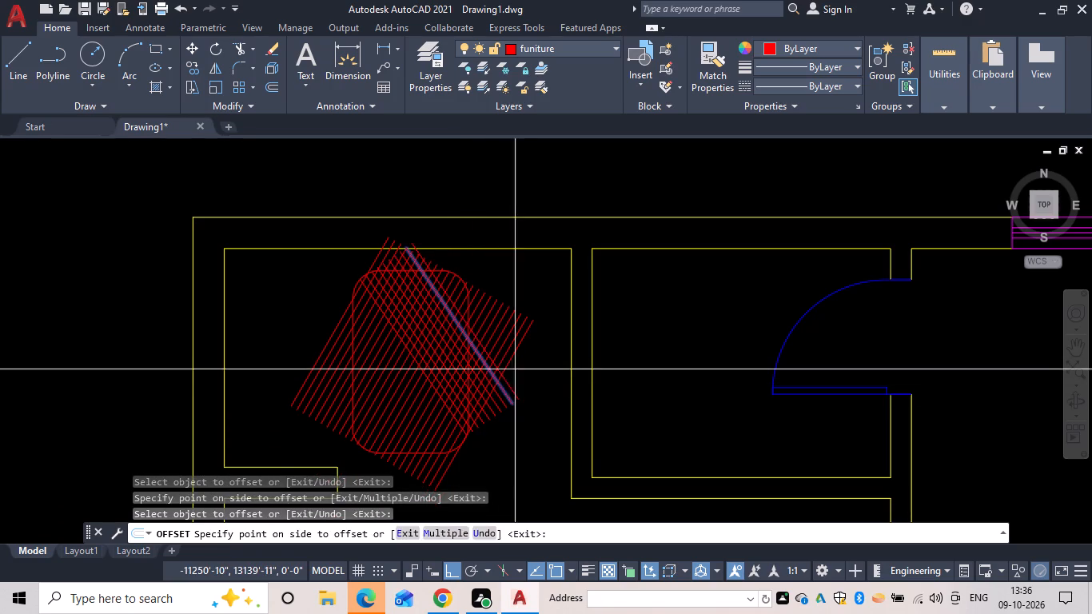
left_click(515, 369)
left_click(511, 381)
left_click(523, 367)
left_click(515, 377)
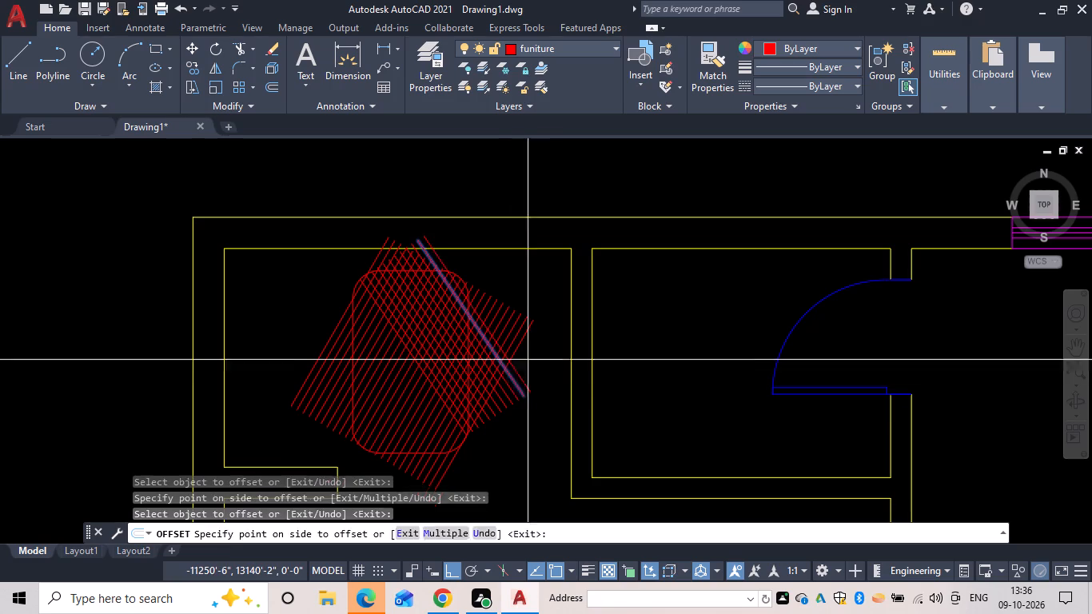
left_click(528, 360)
left_click(514, 369)
left_click(523, 361)
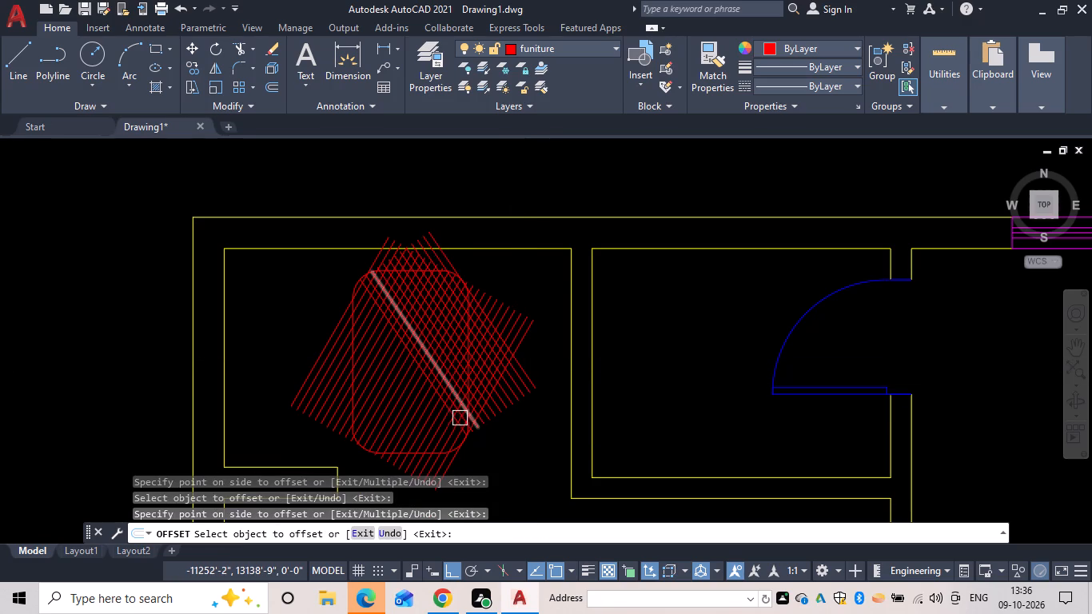
Continue the 2" offsets of the northwest-to-southeast diagonal toward the southwest, each from the newest copy.
left_click(456, 425)
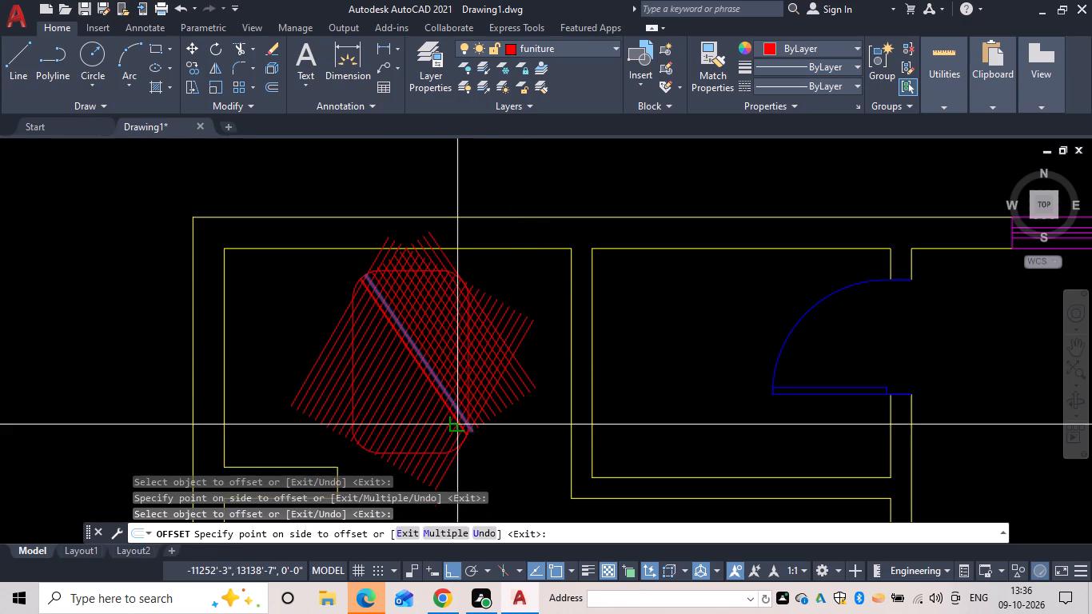
left_click(442, 435)
left_click_drag(453, 421, 441, 434)
left_click_drag(438, 435, 450, 428)
left_click_drag(456, 424, 439, 432)
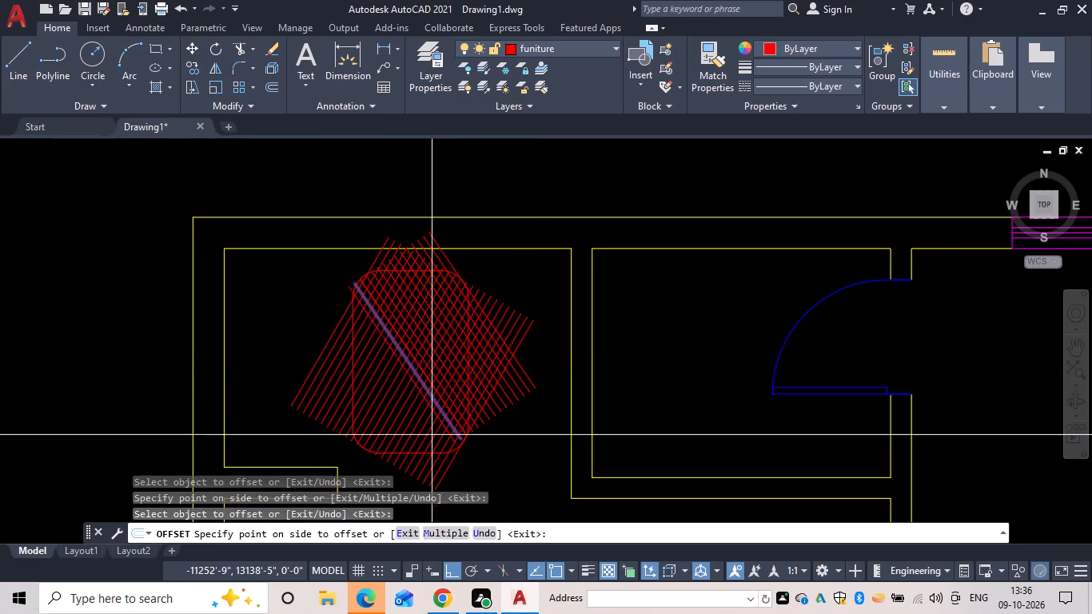
left_click(420, 440)
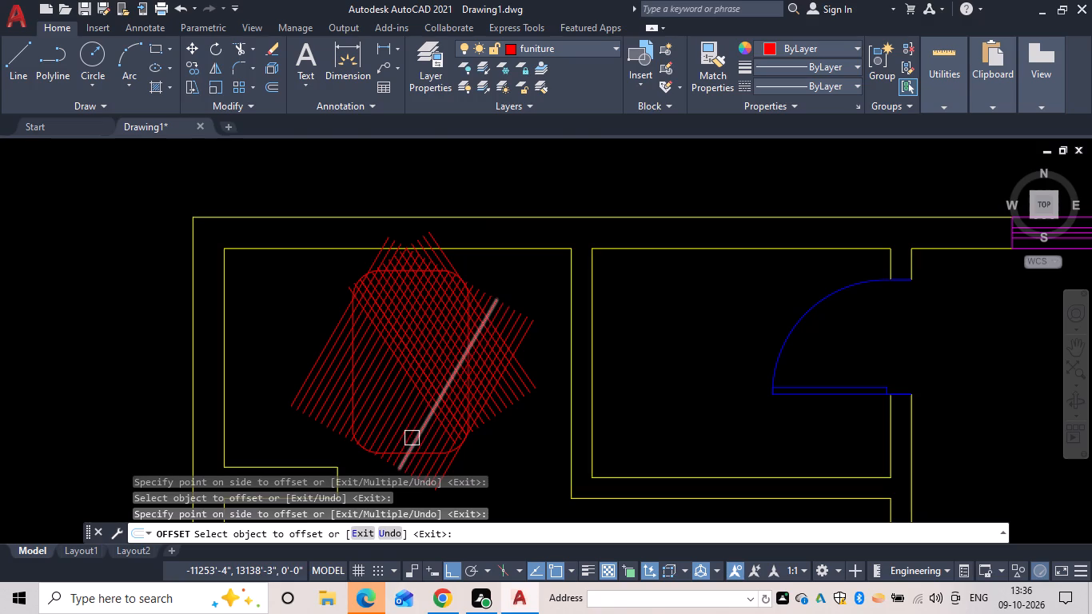
scroll(416, 419, "up", 3)
left_click_drag(454, 392, 446, 403)
left_click(409, 421)
left_click_drag(430, 406, 414, 425)
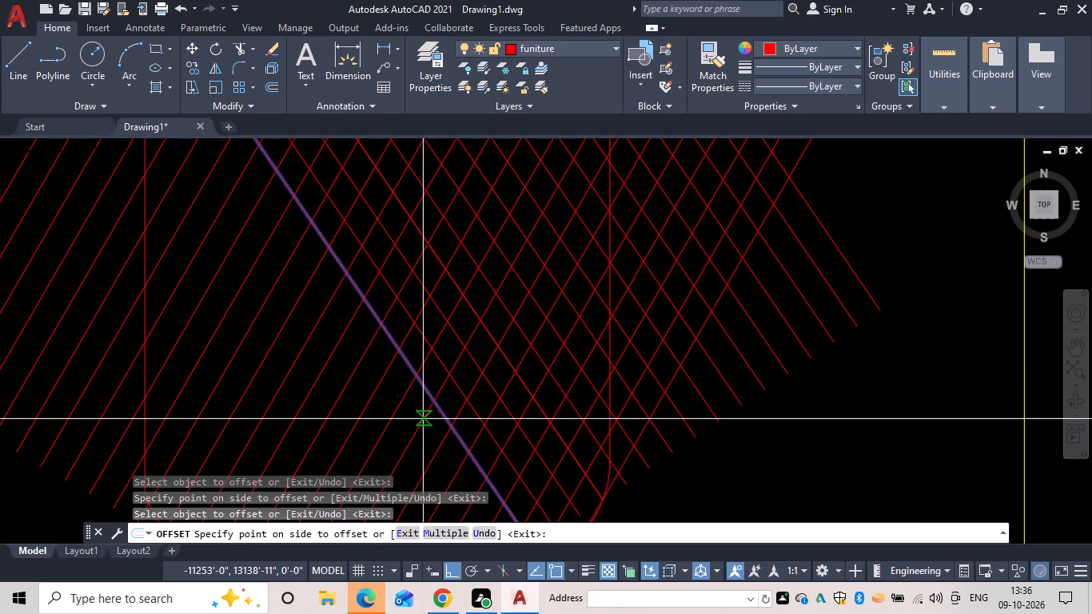
left_click_drag(414, 425, 387, 441)
left_click(386, 441)
left_click(411, 424)
left_click_drag(375, 450, 386, 448)
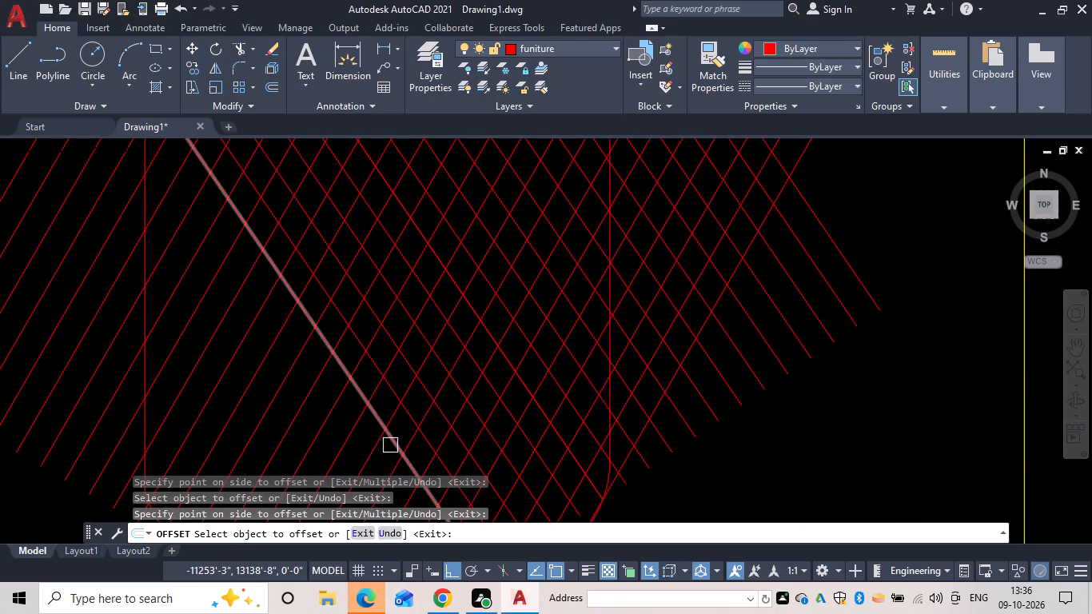
left_click(390, 445)
left_click(354, 464)
Continue the 2" offsets southwestward until the crossing lines cover the rectangle's southwest rounded corner, and finish offsetting.
middle_click_drag(377, 434, 464, 285)
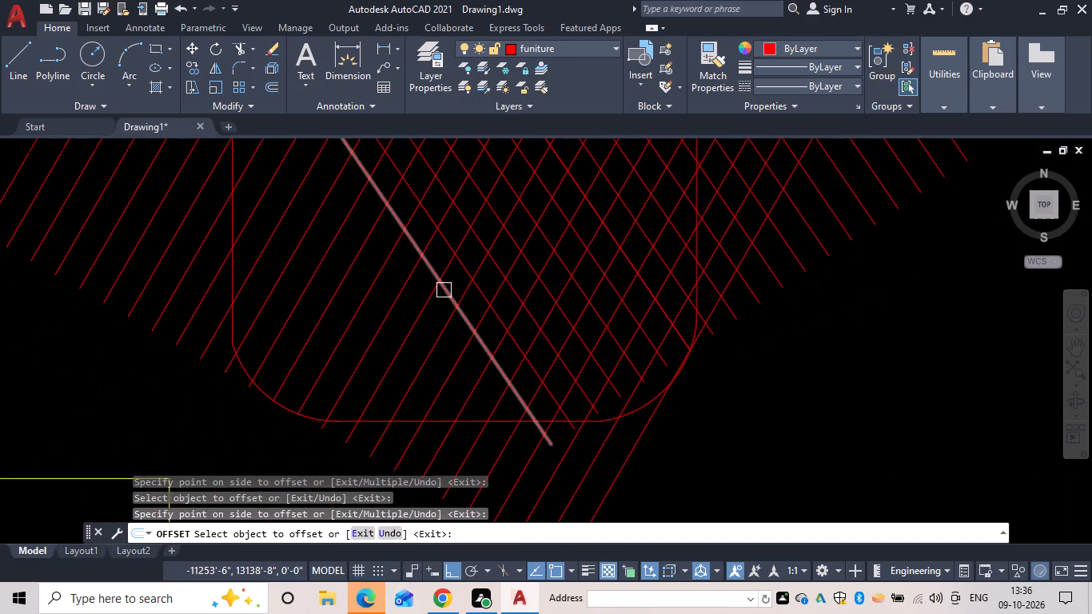
left_click_drag(444, 290, 440, 301)
left_click_drag(402, 328, 416, 314)
left_click_drag(420, 311, 416, 318)
left_click_drag(384, 343, 398, 334)
left_click_drag(399, 326, 393, 341)
left_click(373, 356)
left_click_drag(380, 344, 364, 361)
left_click_drag(349, 376, 361, 368)
left_click_drag(362, 365, 352, 375)
left_click(324, 390)
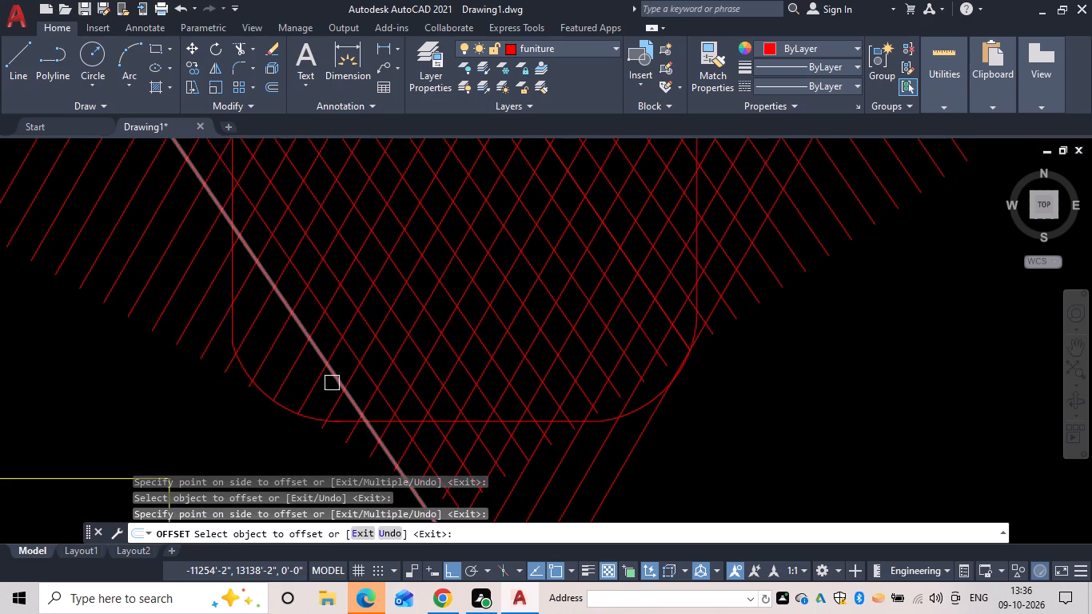
left_click_drag(332, 383, 305, 397)
left_click_drag(275, 406, 282, 403)
left_click_drag(300, 387, 286, 397)
left_click(272, 405)
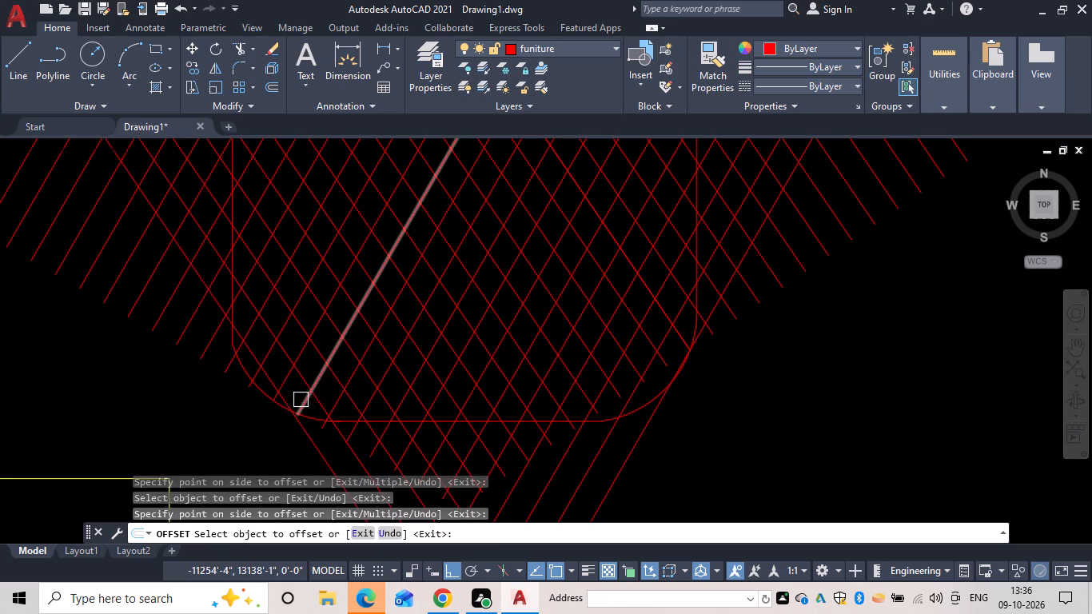
scroll(301, 396, "down", 4)
key("Escape")
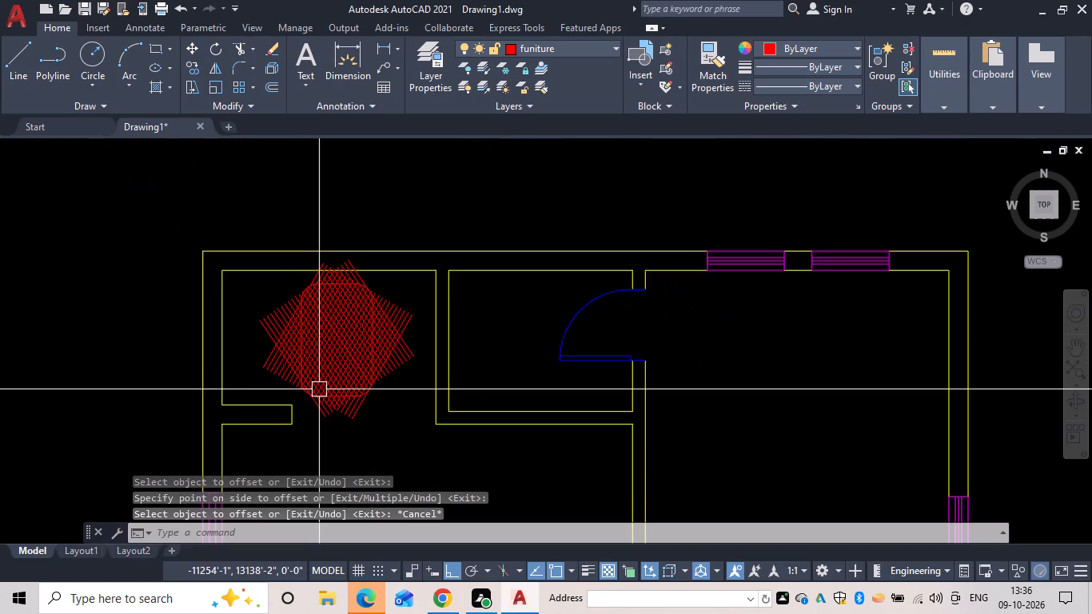
Start trimming the diagonal line ends that overhang the rounded rectangle's west side, using freehand fences across them.
type("tr")
key("space")
scroll(287, 305, "up", 2)
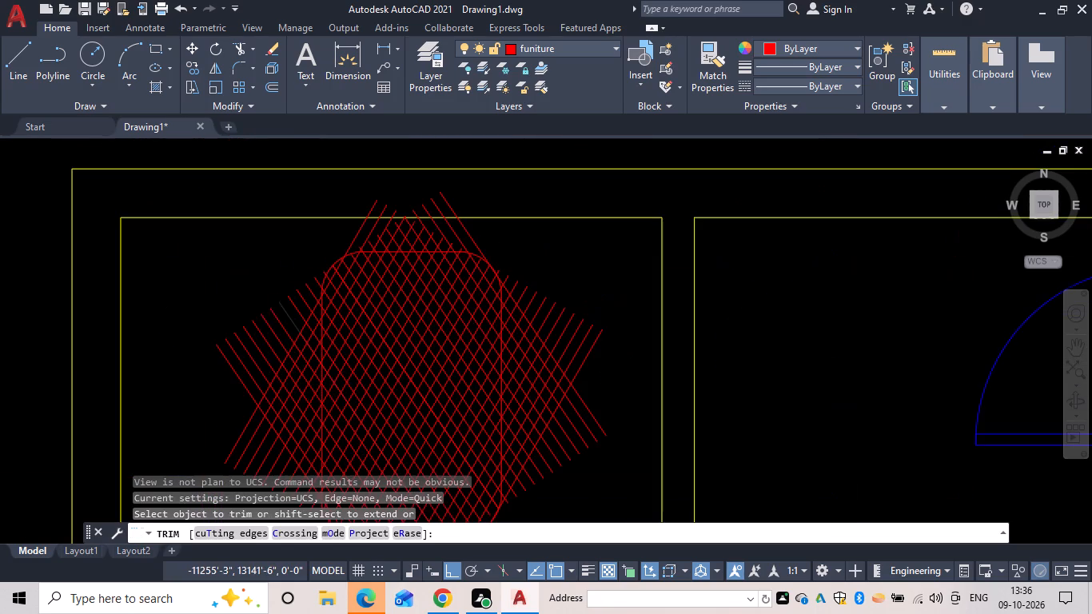
left_click_drag(289, 267, 294, 417)
scroll(292, 415, "down", 1)
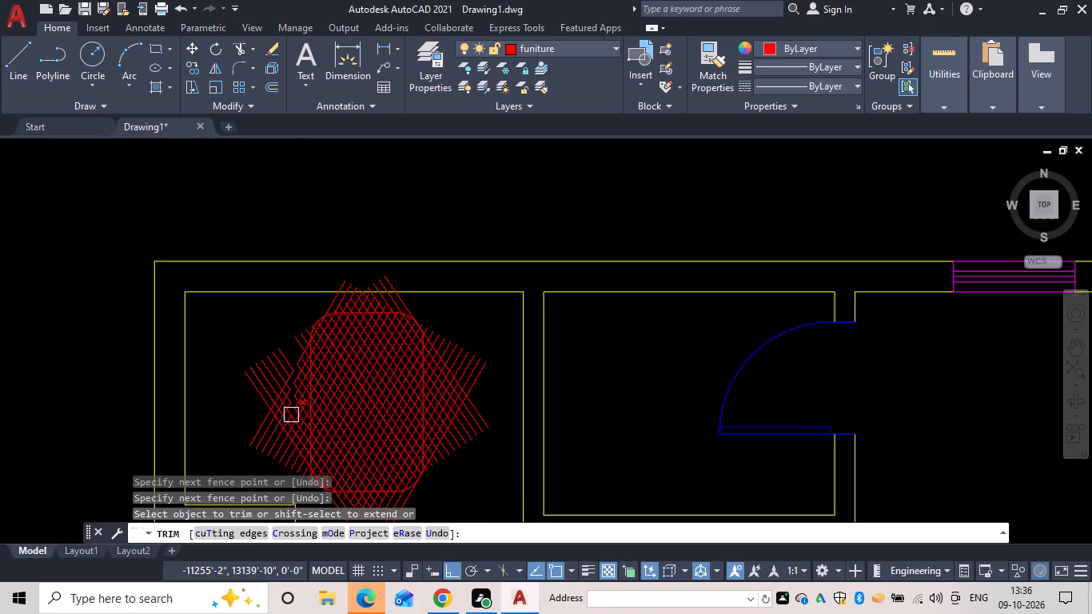
middle_click_drag(291, 415, 323, 259)
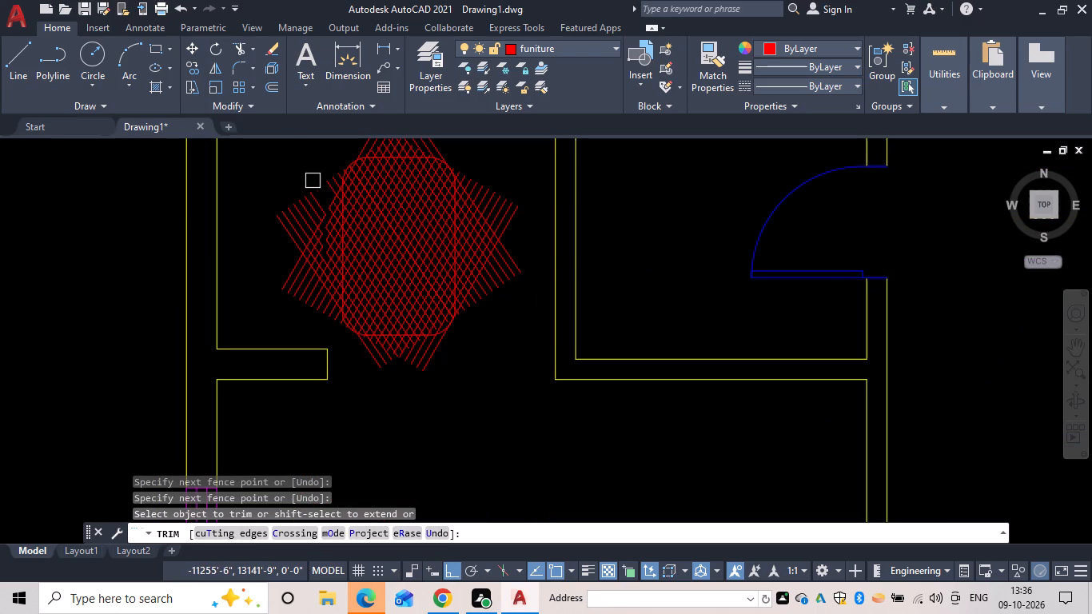
left_click_drag(334, 169, 333, 242)
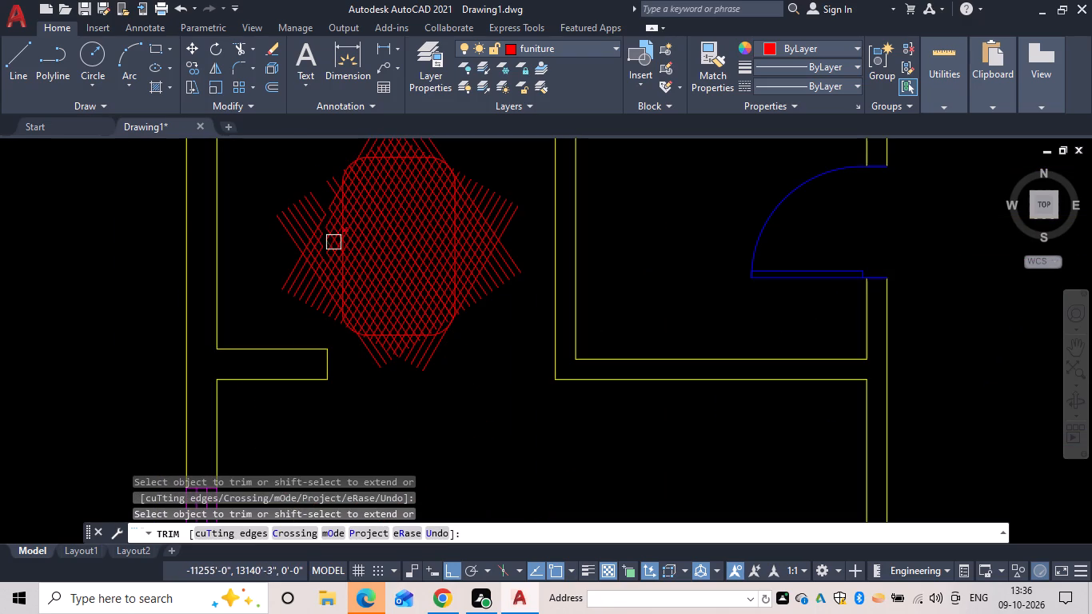
left_click_drag(333, 242, 314, 218)
Trim the overhanging line ends with one freehand fence around the rectangle's west, south, east and north sides, and finish trimming.
left_click_drag(323, 150, 335, 230)
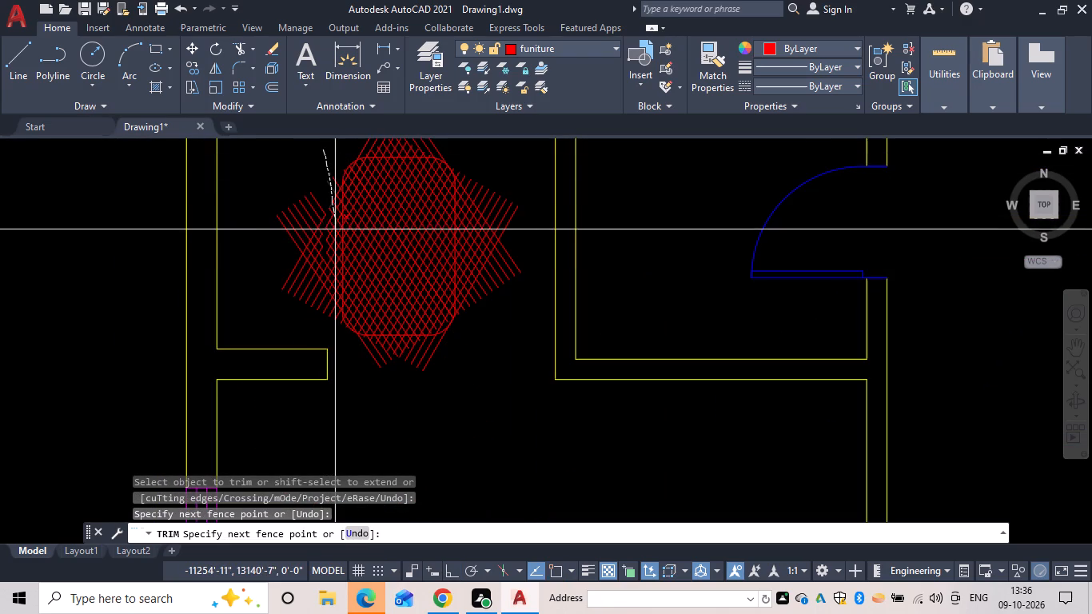
left_click_drag(335, 230, 338, 340)
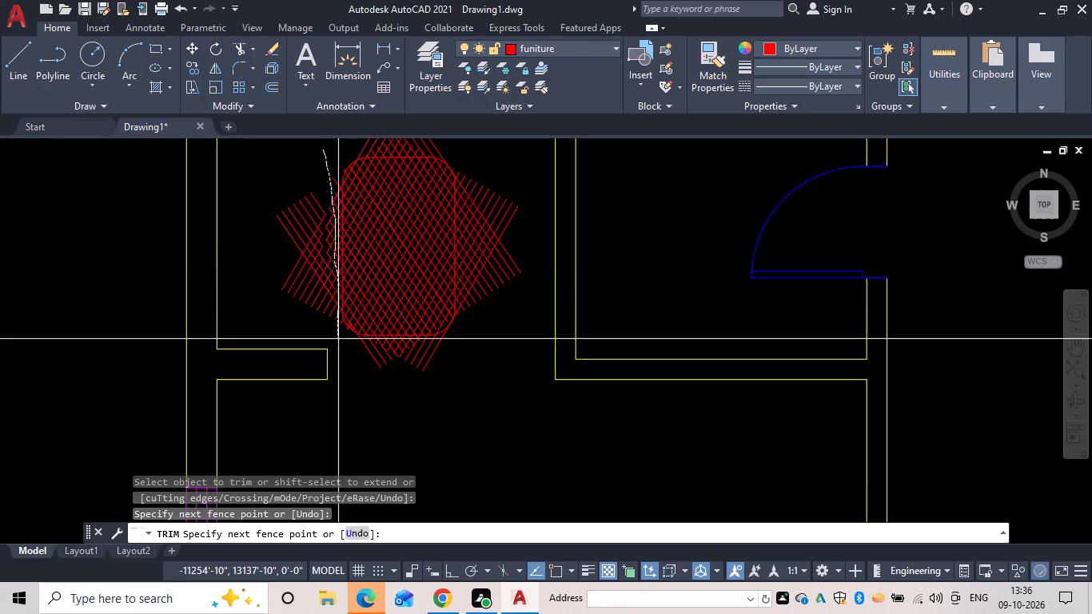
left_click_drag(338, 340, 465, 329)
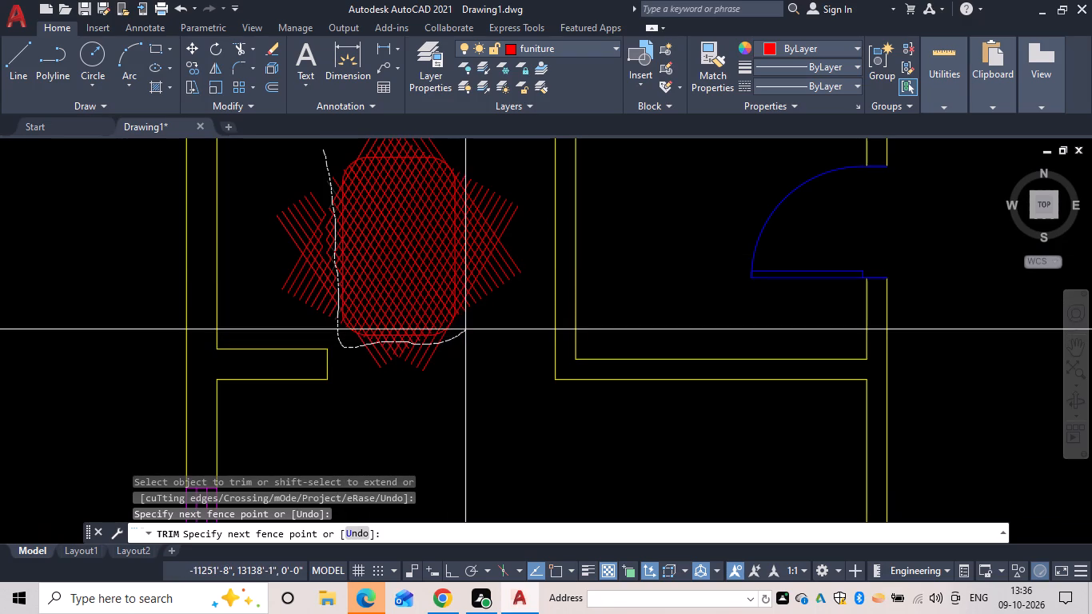
left_click_drag(465, 329, 464, 191)
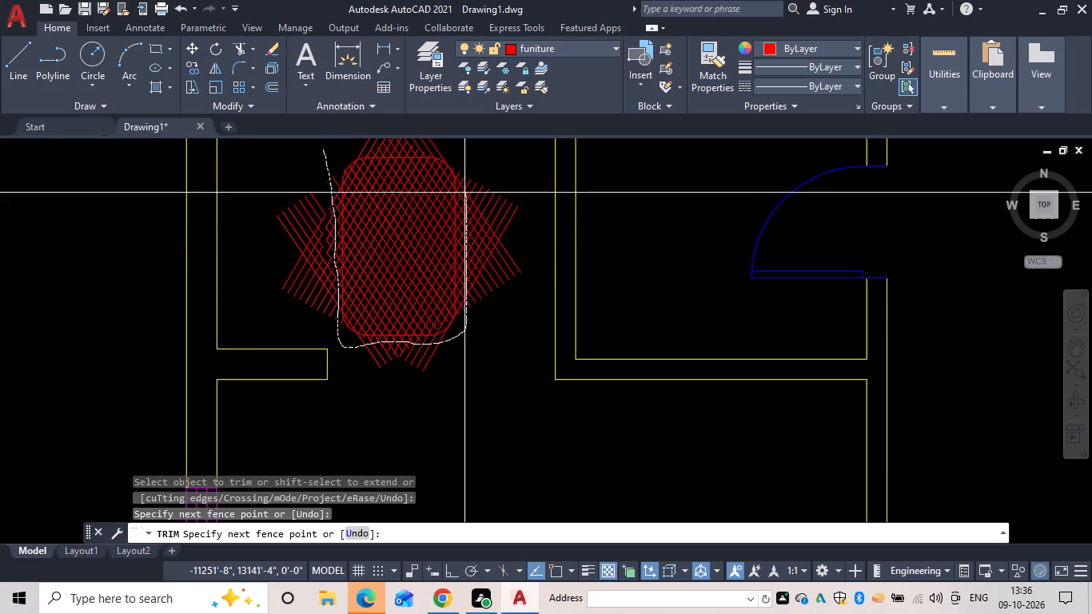
left_click_drag(464, 191, 364, 149)
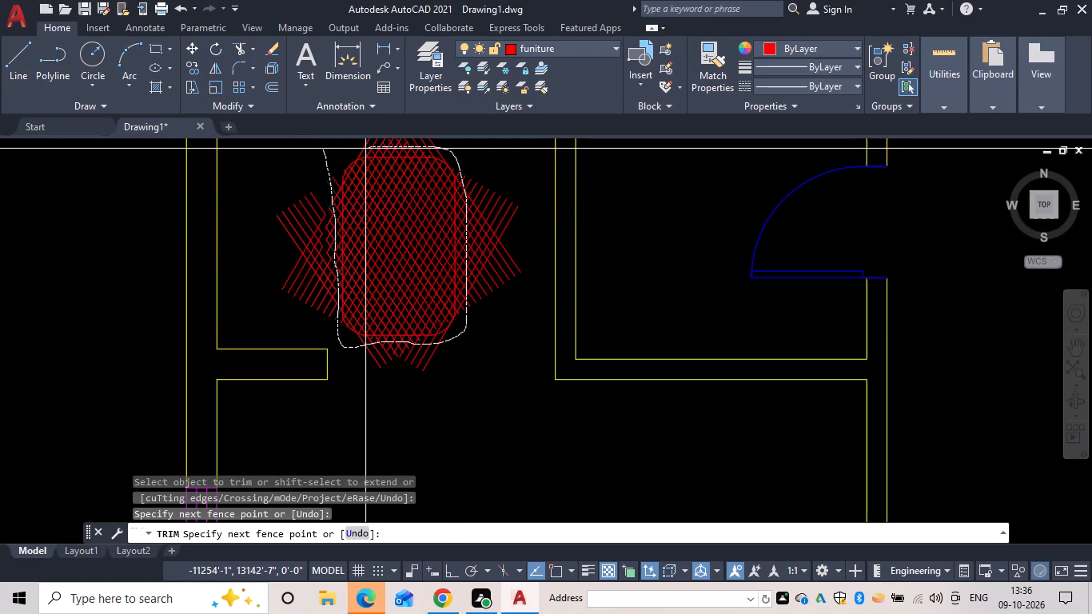
left_click_drag(364, 149, 300, 163)
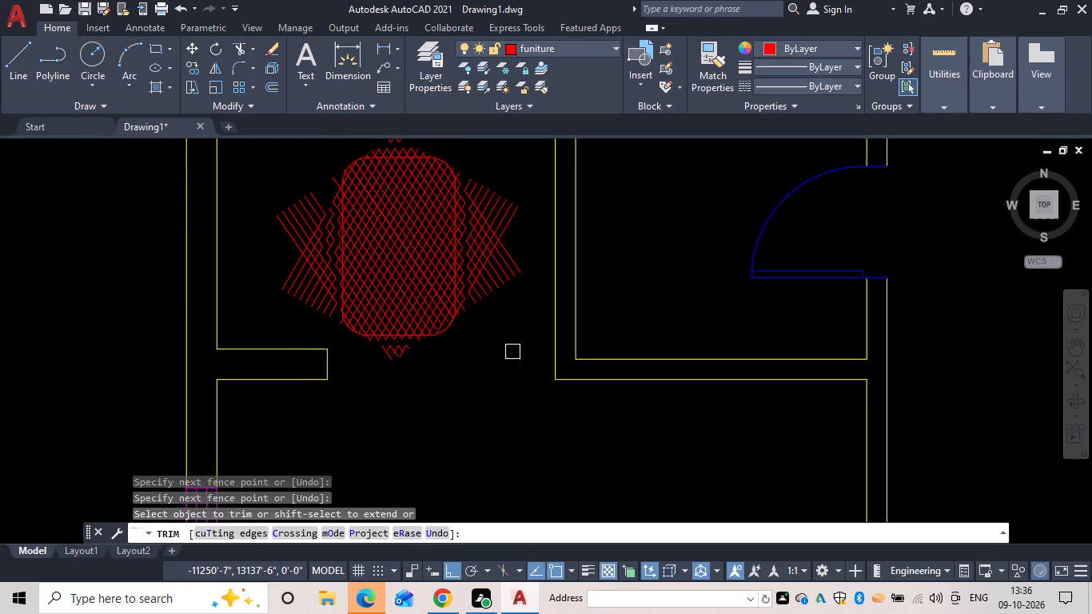
key("Escape")
Erase the detached line pieces left outside the rounded rectangle on its east, south, west and north sides.
left_click_drag(509, 343, 487, 265)
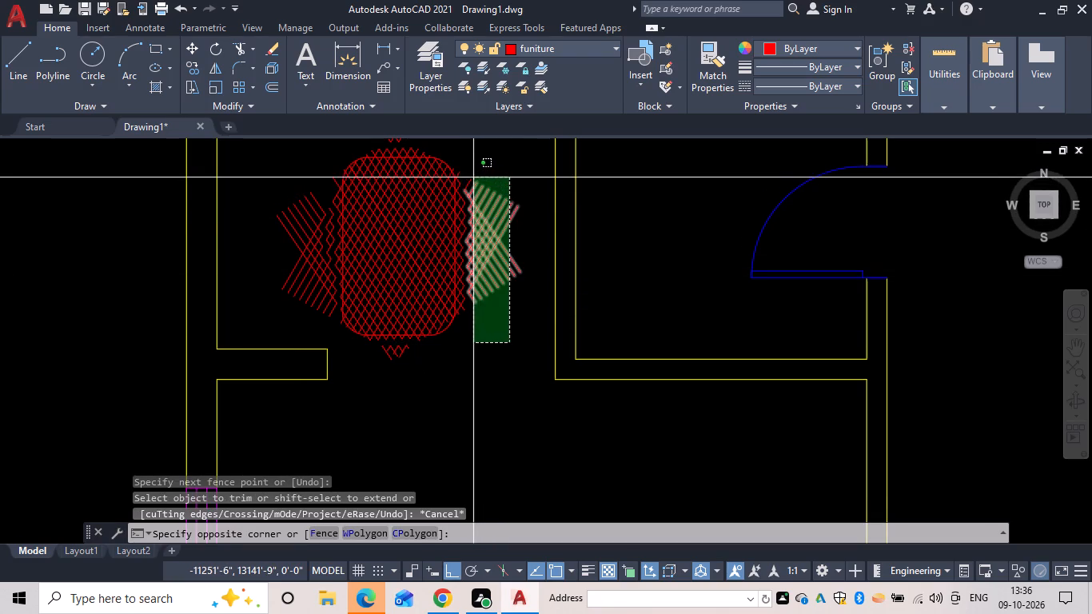
left_click(471, 173)
left_click_drag(424, 395, 390, 357)
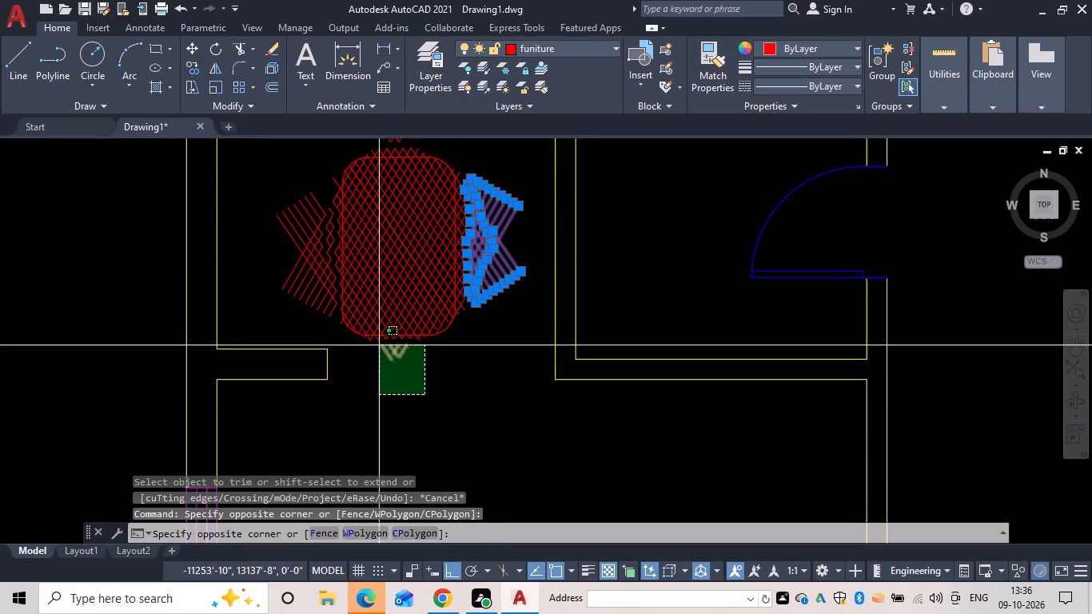
left_click(379, 345)
left_click_drag(329, 333, 303, 281)
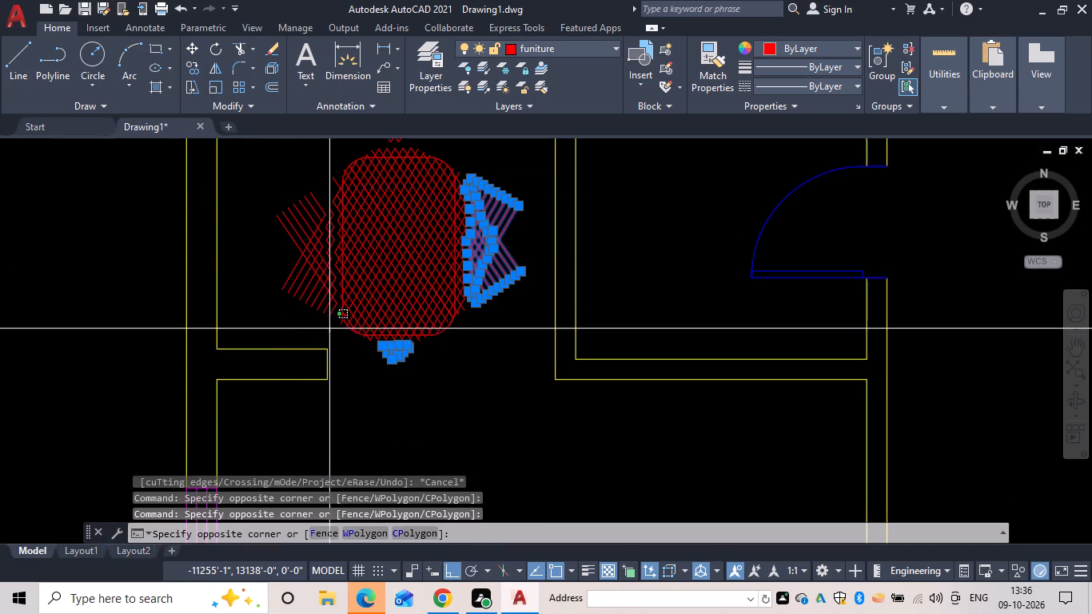
left_click(273, 199)
middle_click_drag(326, 281, 336, 467)
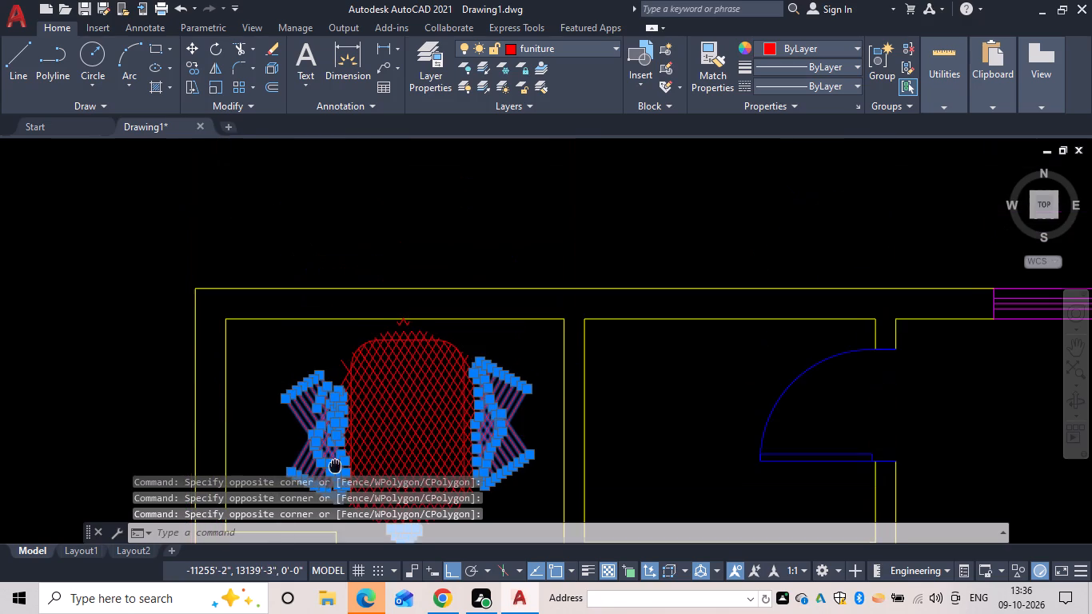
middle_click_drag(336, 467, 336, 468)
scroll(421, 328, "up", 3)
left_click_drag(394, 351, 333, 330)
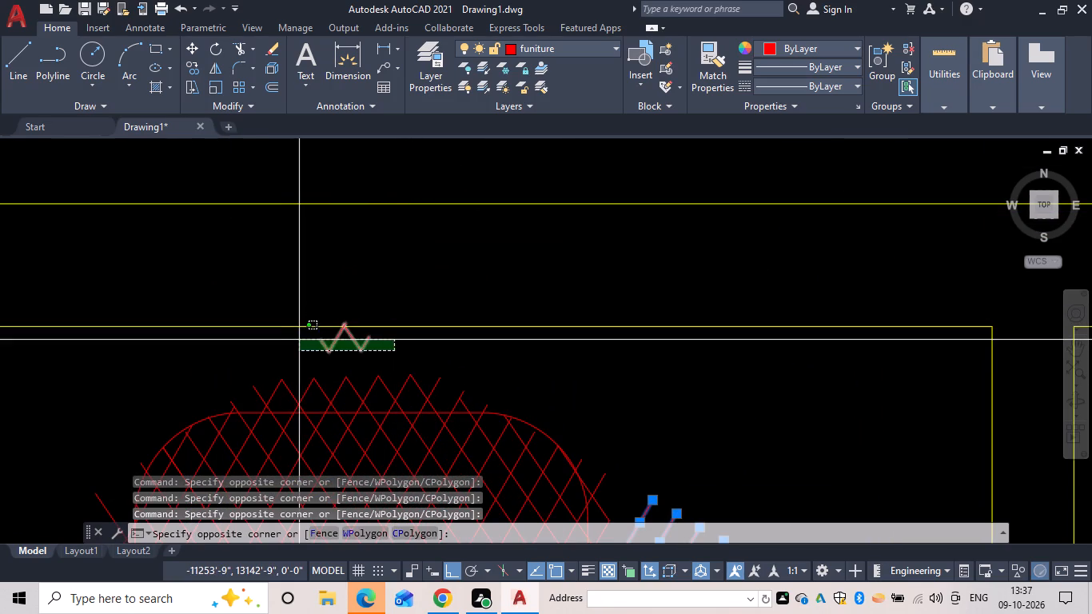
left_click(300, 340)
key("e")
key("space")
Restart Trim and fence across the zigzag line tips that stick out above the rectangle's north edge.
scroll(412, 390, "down", 2)
middle_click_drag(412, 381, 407, 241)
scroll(396, 330, "down", 2)
middle_click_drag(393, 326, 408, 236)
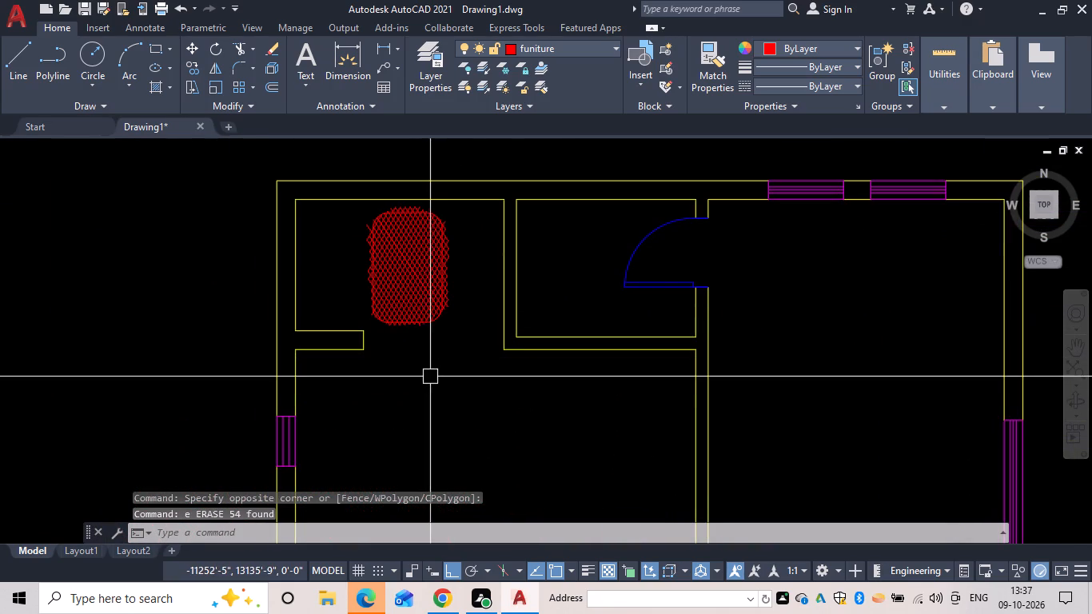
key("Escape")
type("ttr")
key("Escape")
type("tr")
key("space")
scroll(403, 217, "up", 4)
middle_click_drag(424, 200, 428, 253)
left_click_drag(253, 230, 420, 232)
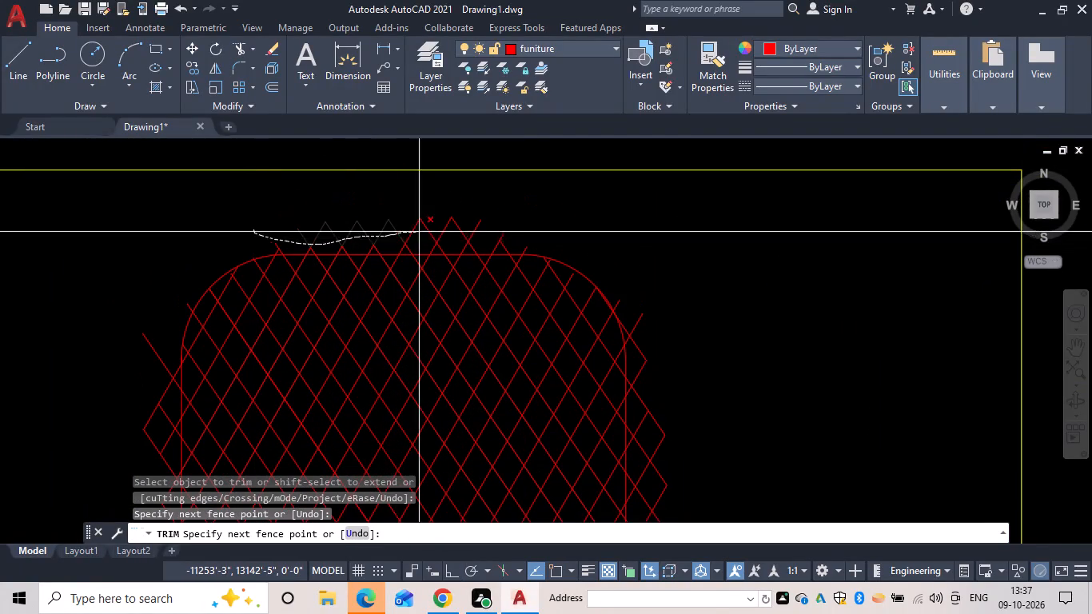
left_click_drag(420, 232, 524, 241)
Trim the line stubs protruding beyond the rounded rectangle where its north edge meets the northwest corner arc.
scroll(236, 248, "up", 2)
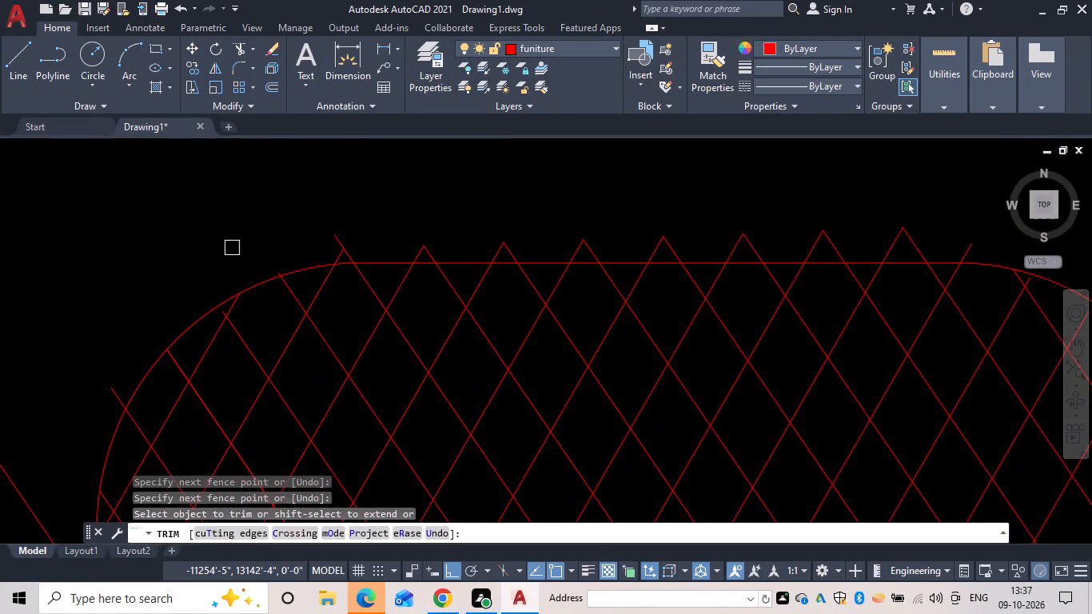
left_click_drag(226, 246, 394, 245)
left_click(337, 251)
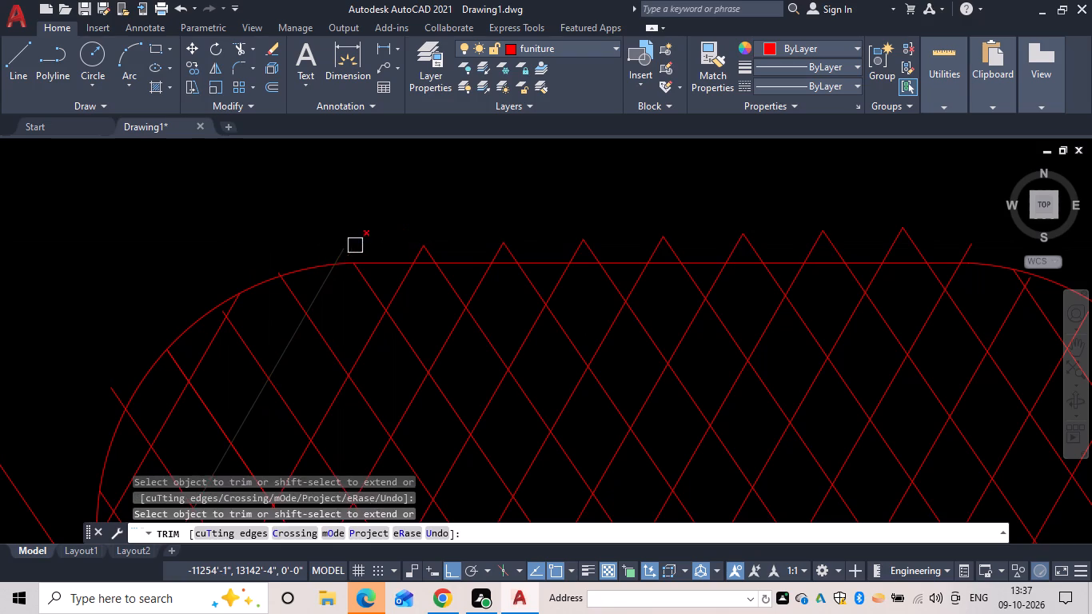
left_click(357, 245)
left_click(333, 249)
left_click(342, 248)
scroll(277, 265, "up", 4)
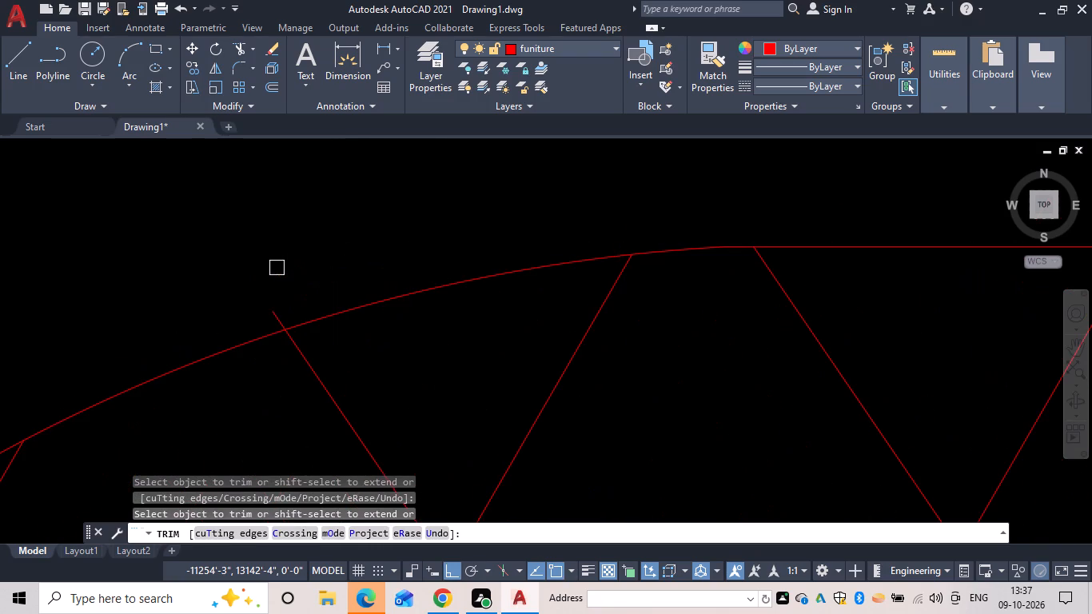
left_click(278, 310)
Trim the remaining line tips above the rectangle's north edge, as far as the start of the northeast corner arc.
scroll(293, 301, "down", 4)
middle_click_drag(293, 301, 131, 279)
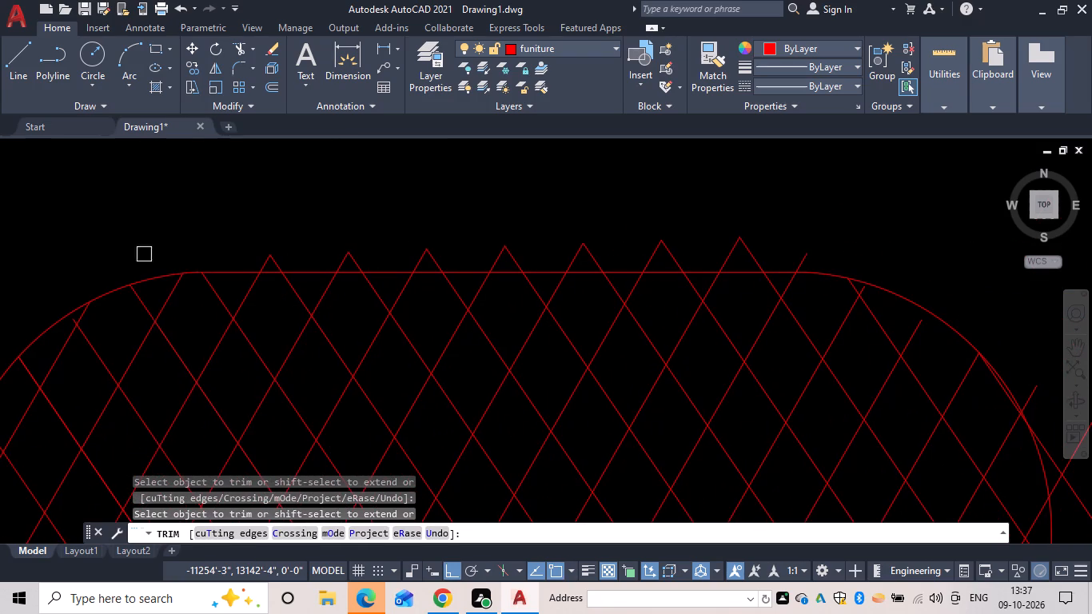
left_click_drag(144, 254, 422, 260)
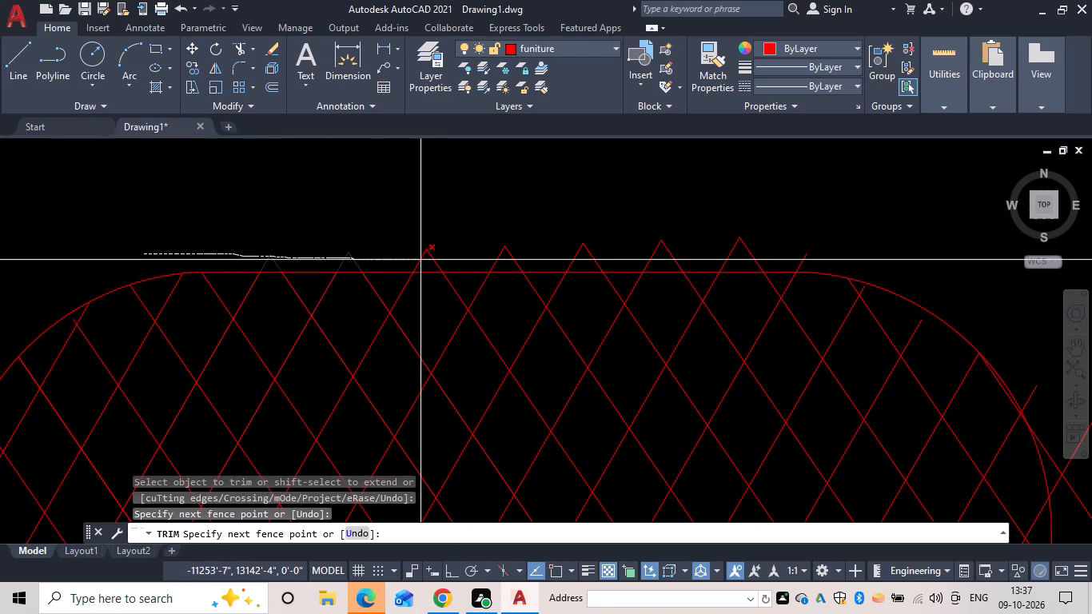
left_click_drag(422, 260, 775, 253)
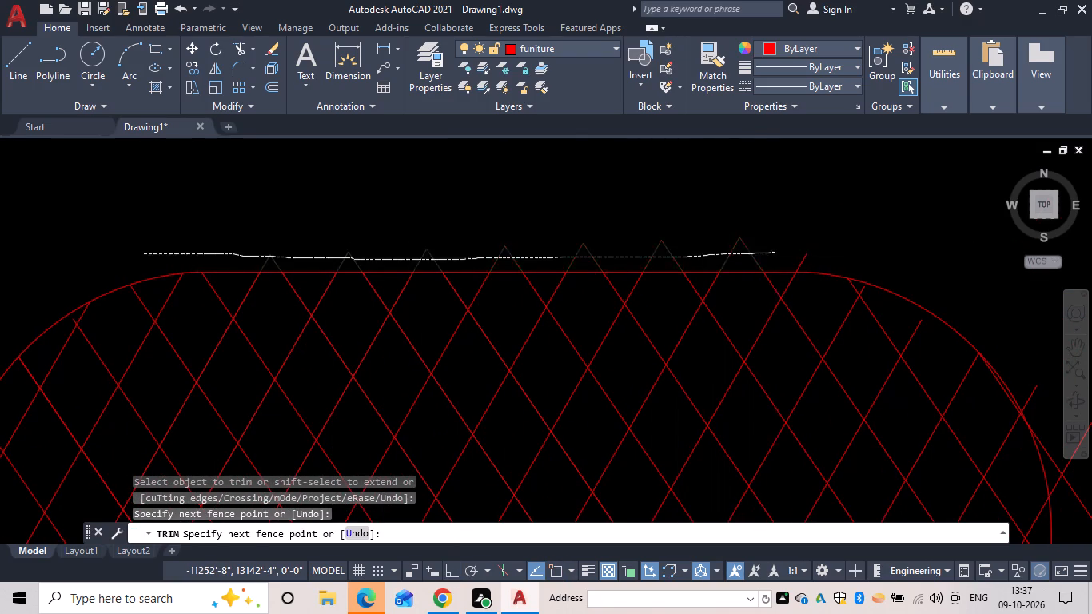
scroll(775, 253, "down", 1)
middle_click_drag(775, 253, 500, 249)
scroll(500, 249, "up", 1)
left_click(523, 259)
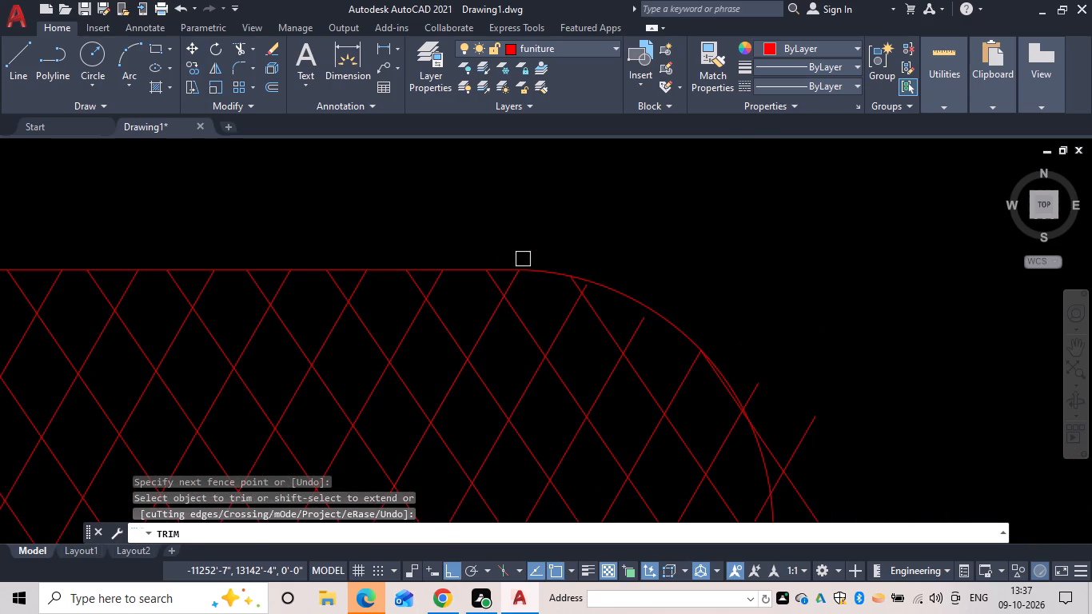
Trim the line tips that protrude east of the rounded rectangle's northeast corner arc.
middle_click_drag(580, 259, 416, 205)
scroll(580, 259, "down", 1)
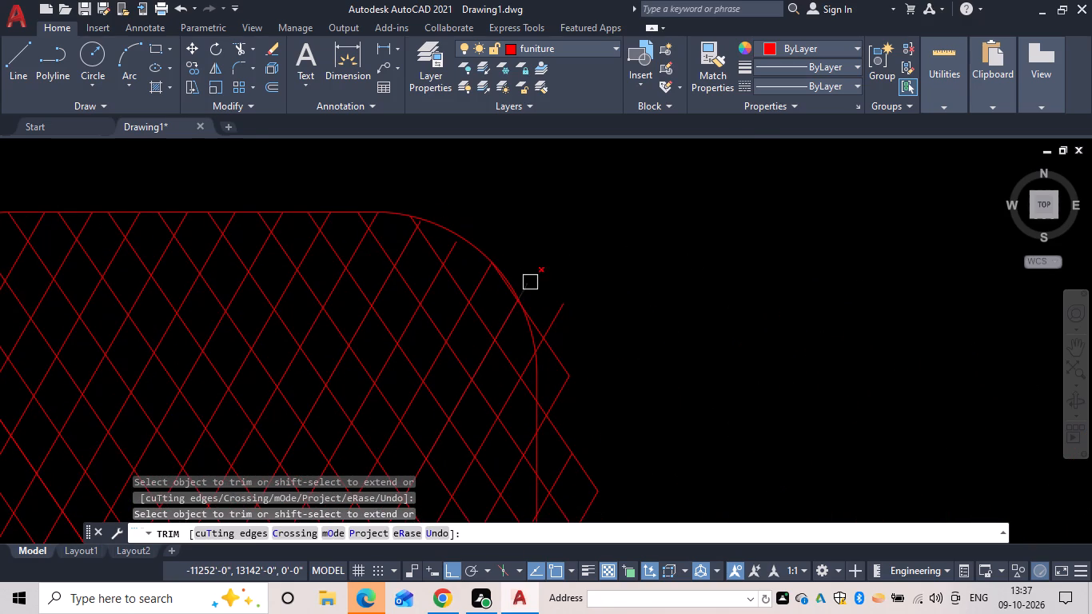
left_click(530, 285)
left_click(559, 322)
left_click(550, 349)
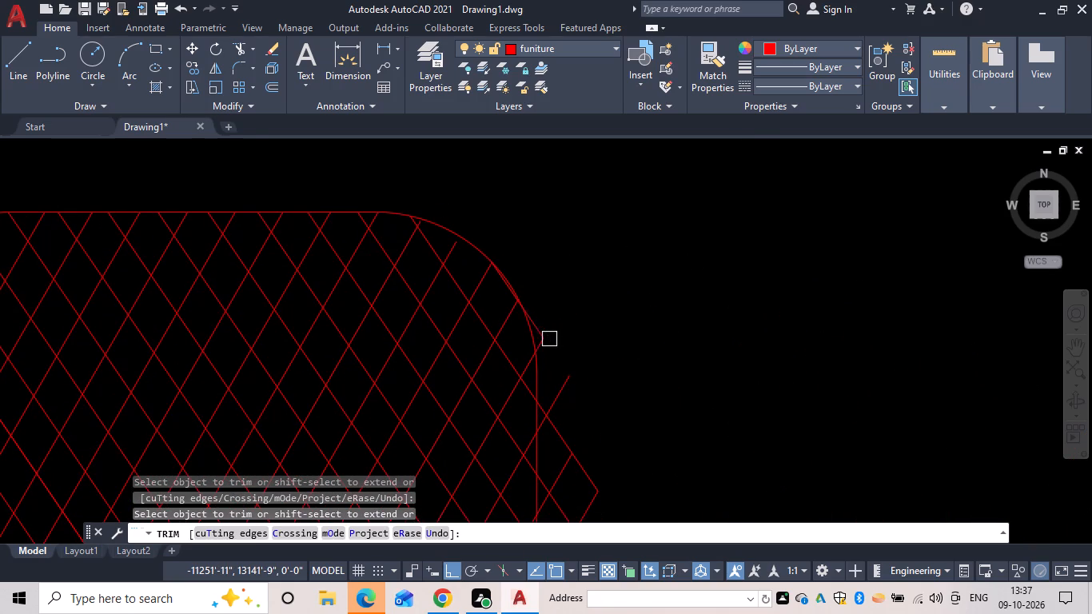
left_click(548, 337)
left_click(547, 344)
left_click(565, 383)
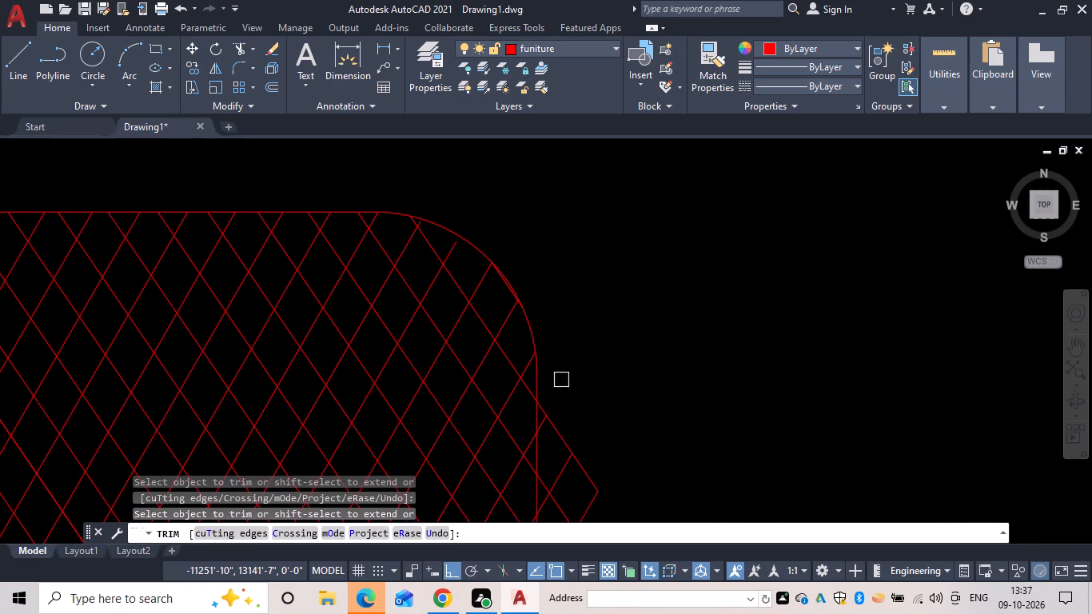
Trim away the short diagonal sliver running close alongside the northeast corner arc.
scroll(501, 299, "up", 3)
left_click(516, 258)
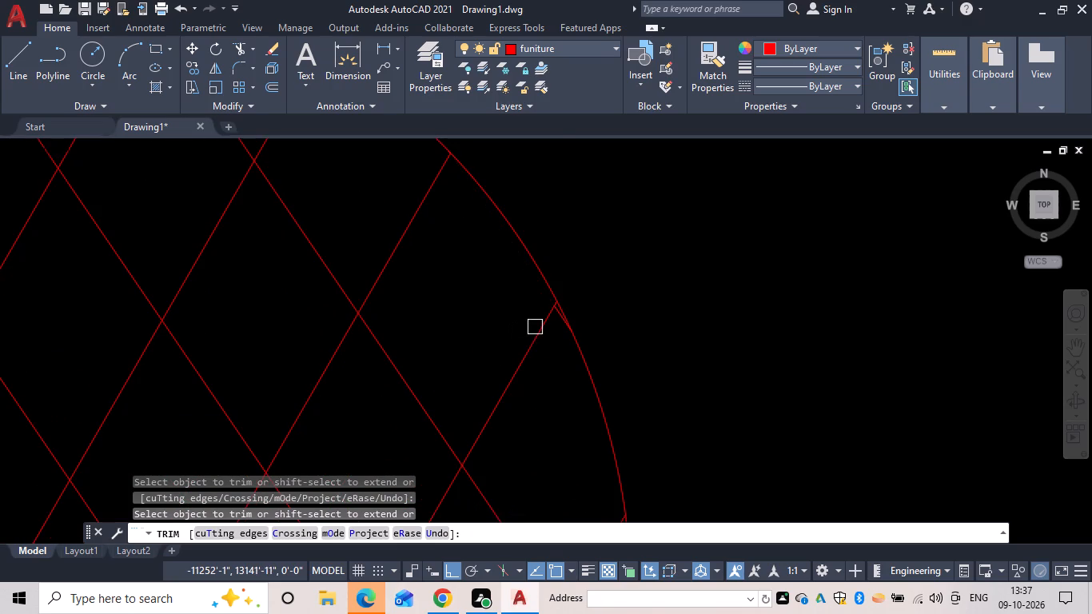
scroll(536, 327, "up", 3)
left_click(619, 269)
scroll(614, 350, "down", 4)
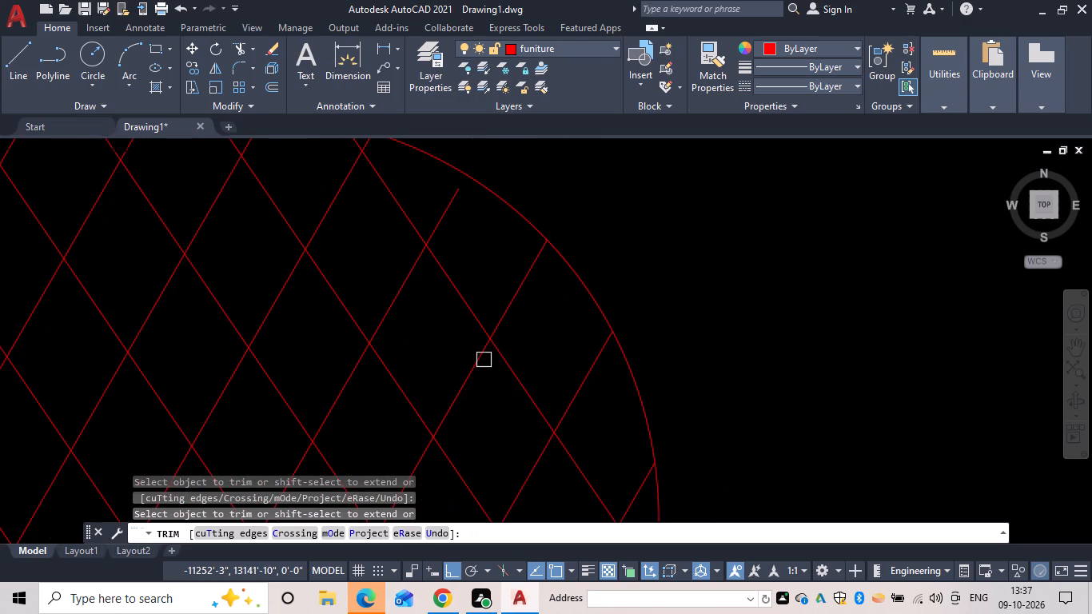
key("Escape")
Extend the short diagonal near the northeast corner so it meets the corner arc.
type("ex")
key("space")
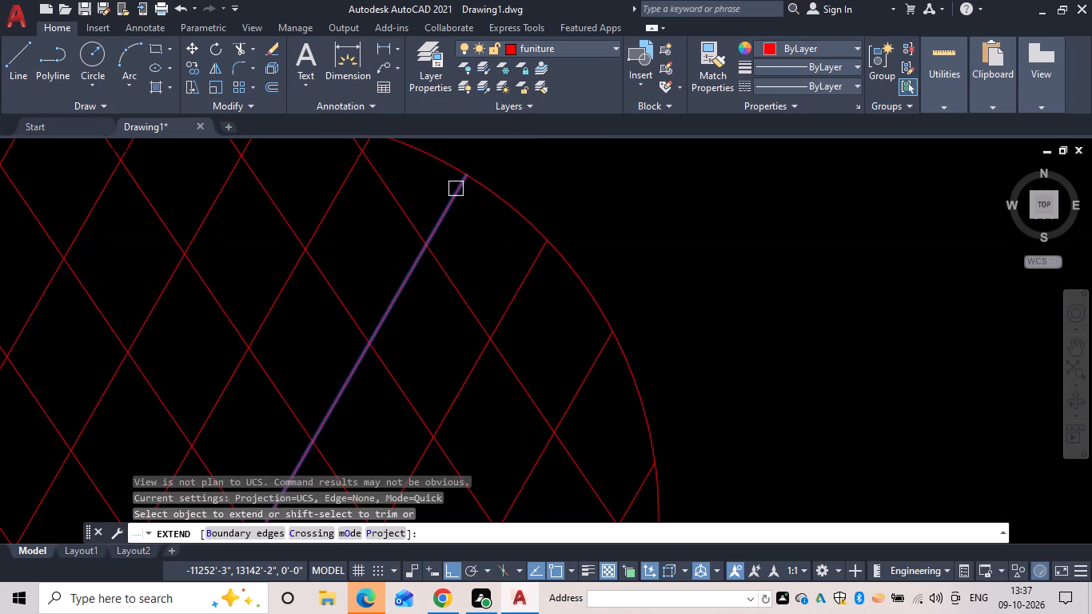
left_click(456, 189)
key("Escape")
Restart Trim and fence across the zigzag line tips east of the rectangle's east edge, down to the southeast corner.
type("tr")
key("space")
scroll(560, 306, "down", 4)
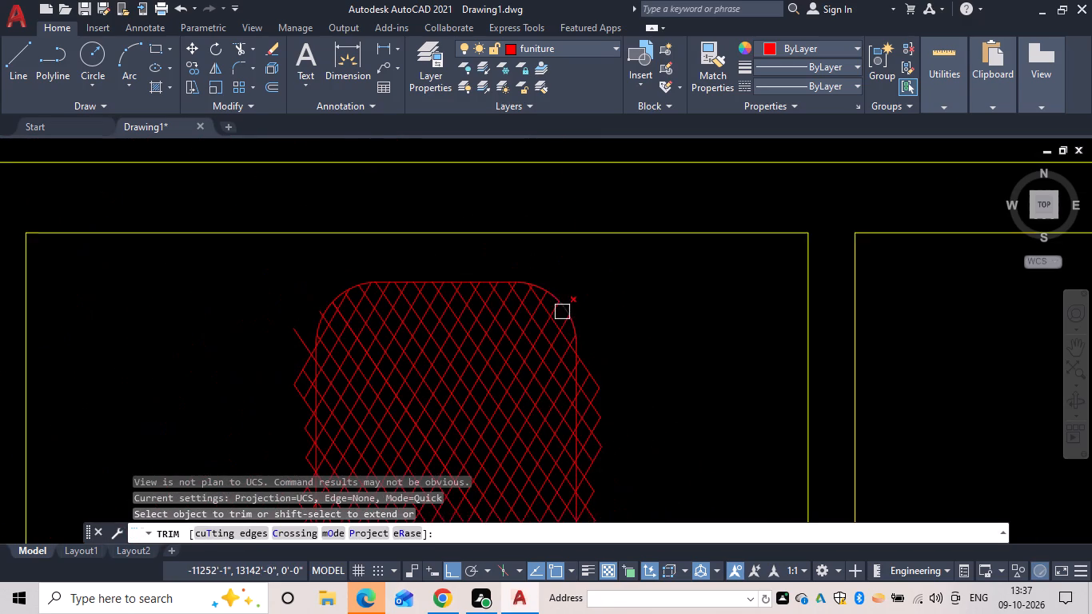
middle_click_drag(562, 313, 492, 210)
scroll(526, 282, "up", 4)
scroll(500, 223, "down", 3)
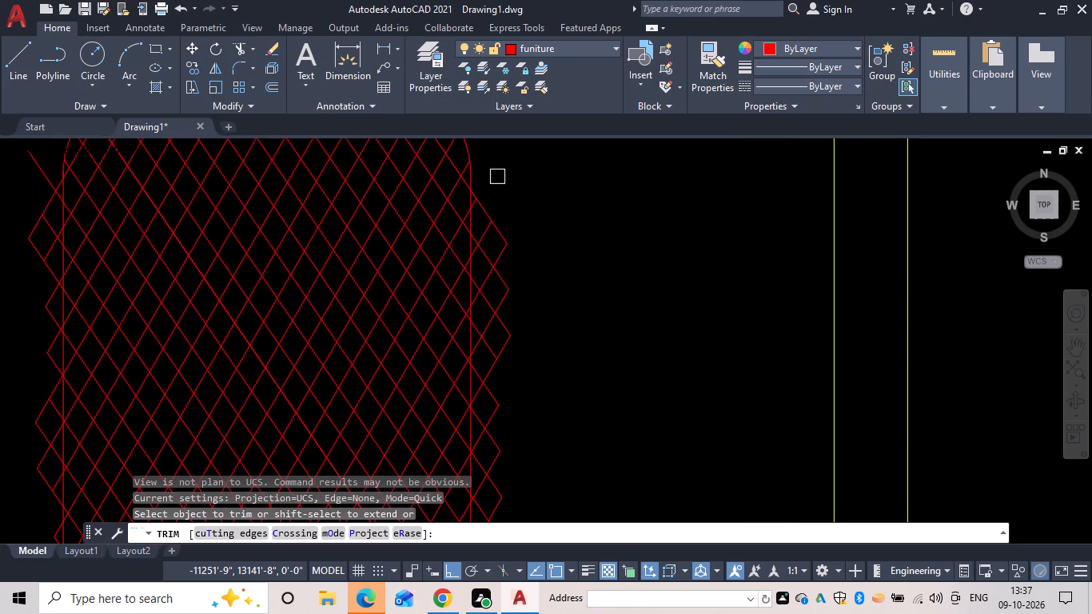
left_click_drag(497, 173, 504, 459)
middle_click_drag(499, 364, 484, 297)
scroll(488, 269, "down", 3)
scroll(508, 349, "up", 3)
left_click_drag(420, 405, 391, 311)
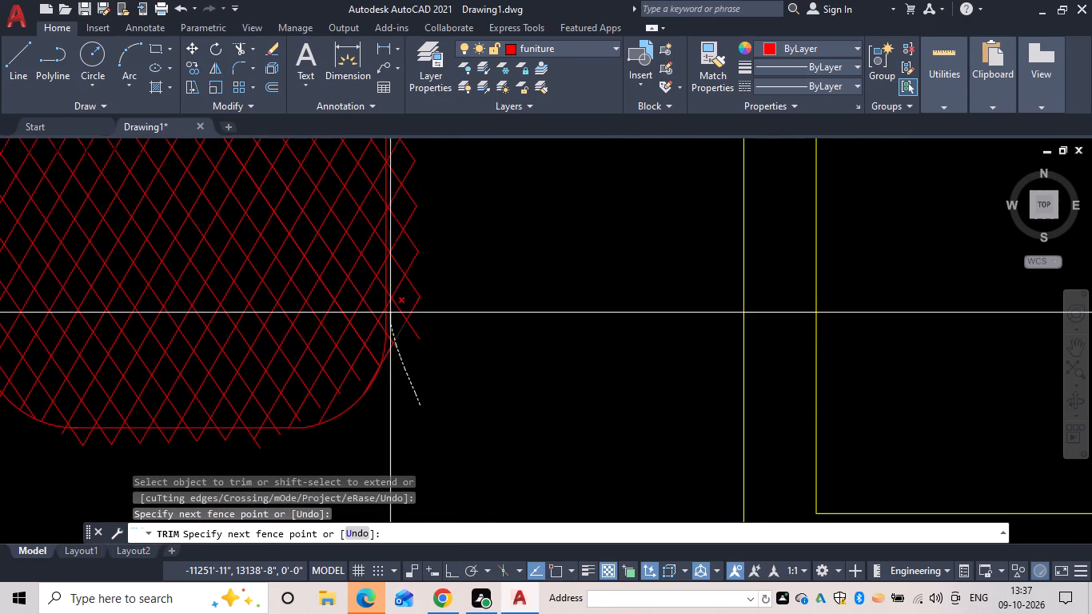
left_click_drag(391, 311, 412, 190)
Fence-trim the zigzag tips again along the northern half of the rectangle's east edge.
scroll(412, 190, "down", 1)
middle_click_drag(411, 190, 413, 318)
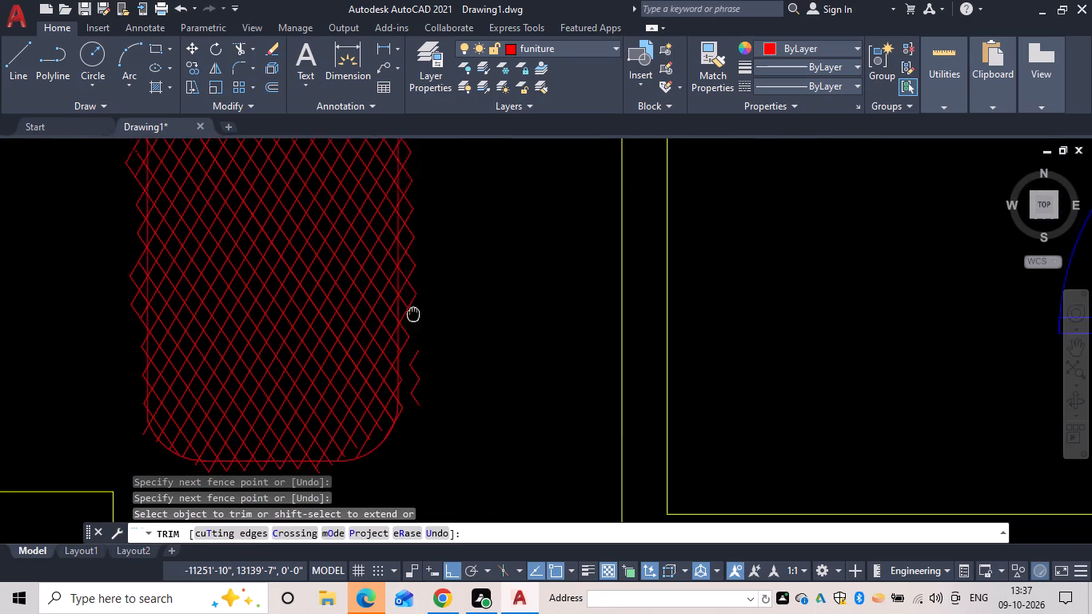
middle_click_drag(413, 318, 413, 408)
left_click_drag(420, 420, 411, 319)
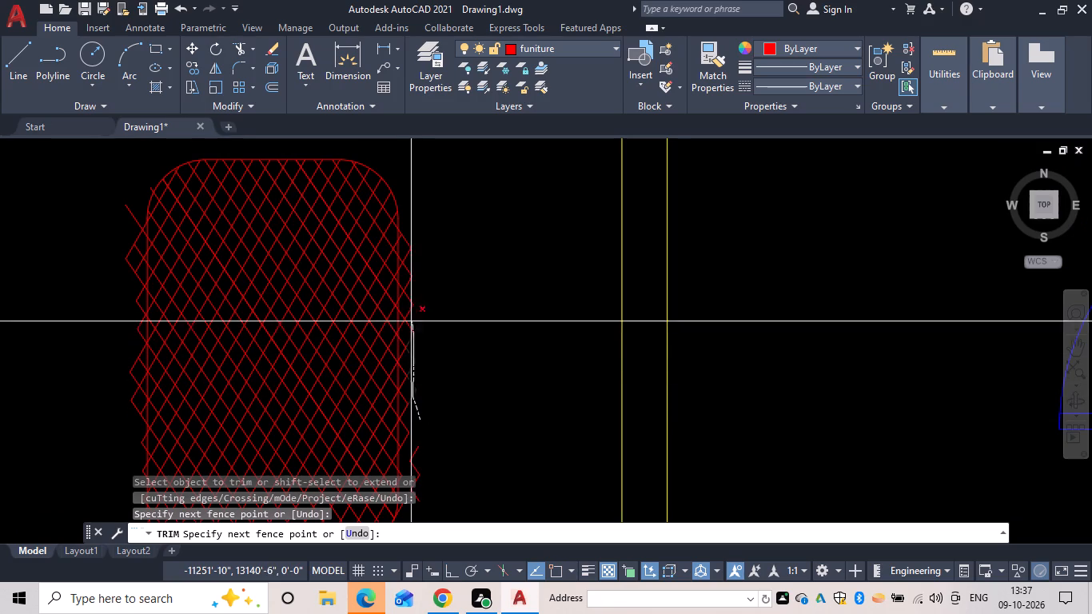
left_click_drag(411, 319, 407, 220)
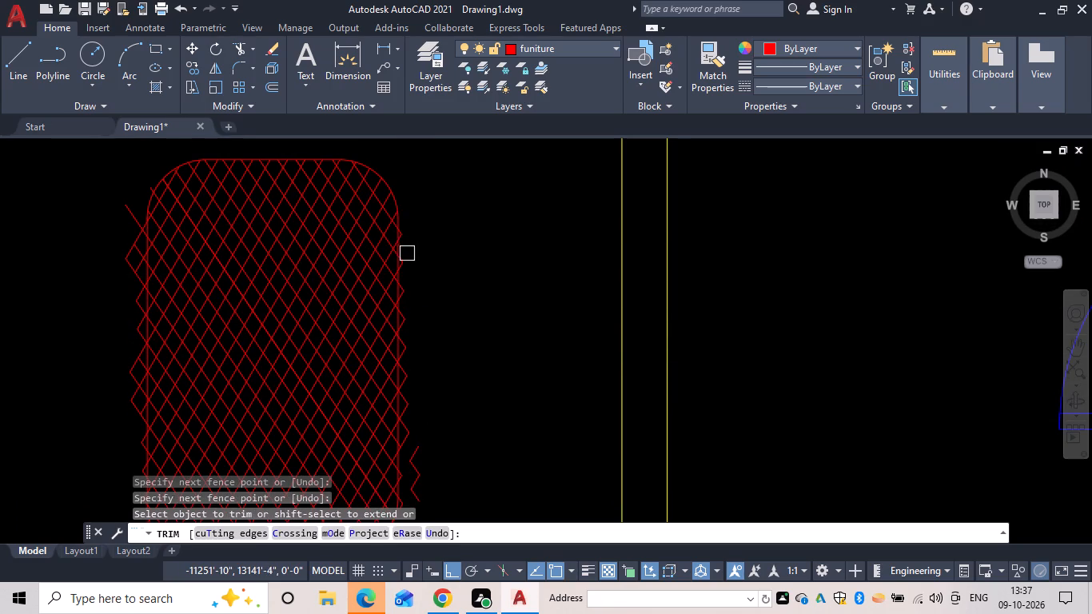
Trim the small line stubs sticking out of the east edge just south of the northeast corner arc.
scroll(403, 264, "up", 3)
scroll(404, 264, "down", 1)
middle_click_drag(403, 265, 444, 445)
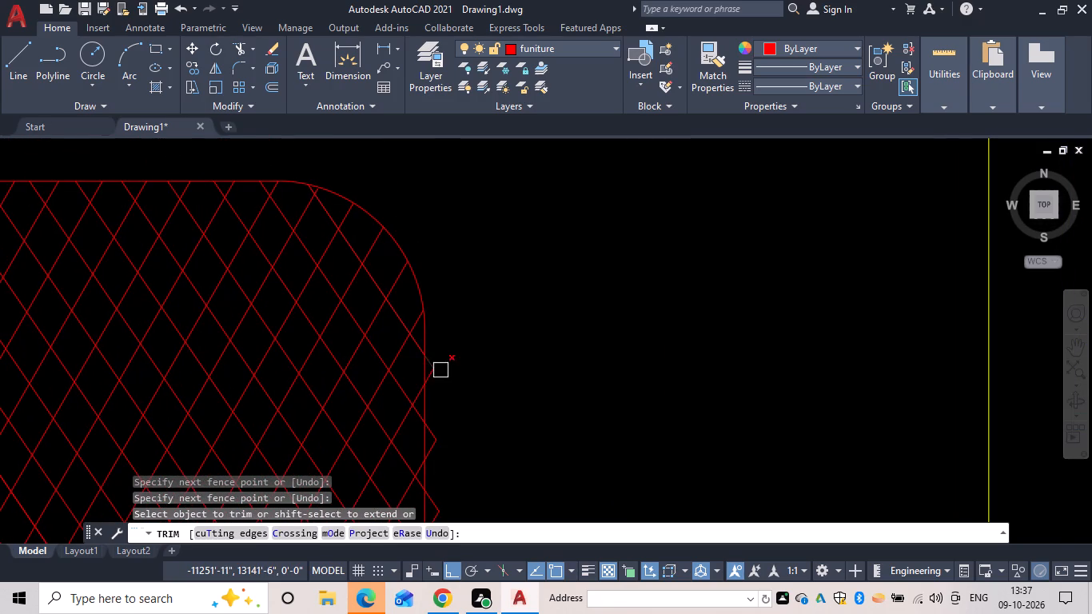
left_click_drag(437, 367, 437, 377)
left_click(437, 377)
scroll(444, 393, "down", 1)
middle_click_drag(444, 393, 425, 292)
scroll(416, 305, "up", 3)
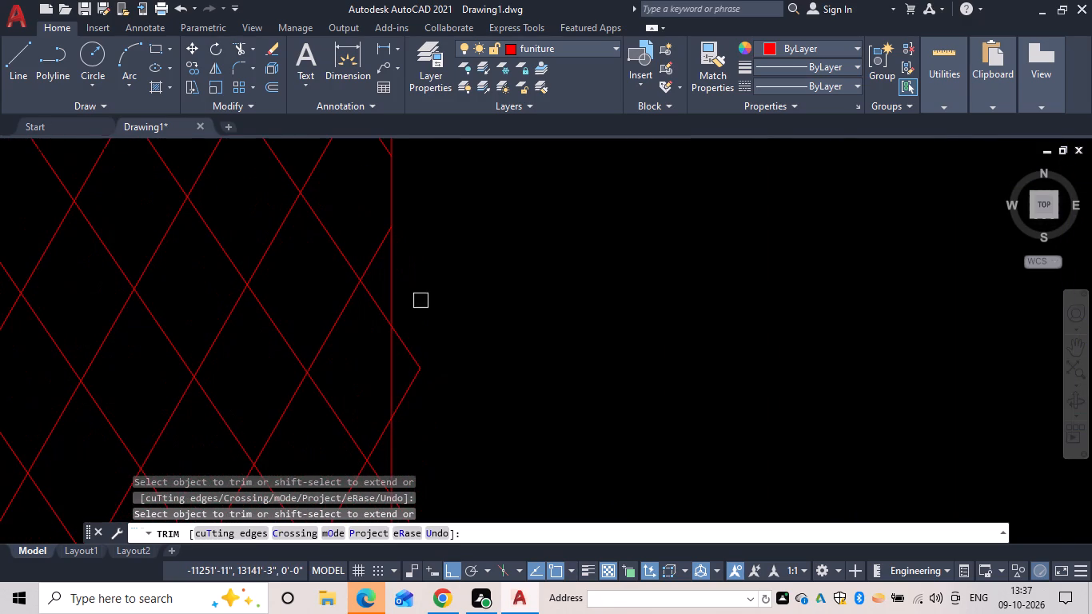
left_click_drag(418, 365, 419, 384)
left_click(419, 384)
Trim the following line tips protruding from the east edge, working south toward its middle.
scroll(420, 388, "down", 2)
middle_click_drag(419, 389, 416, 389)
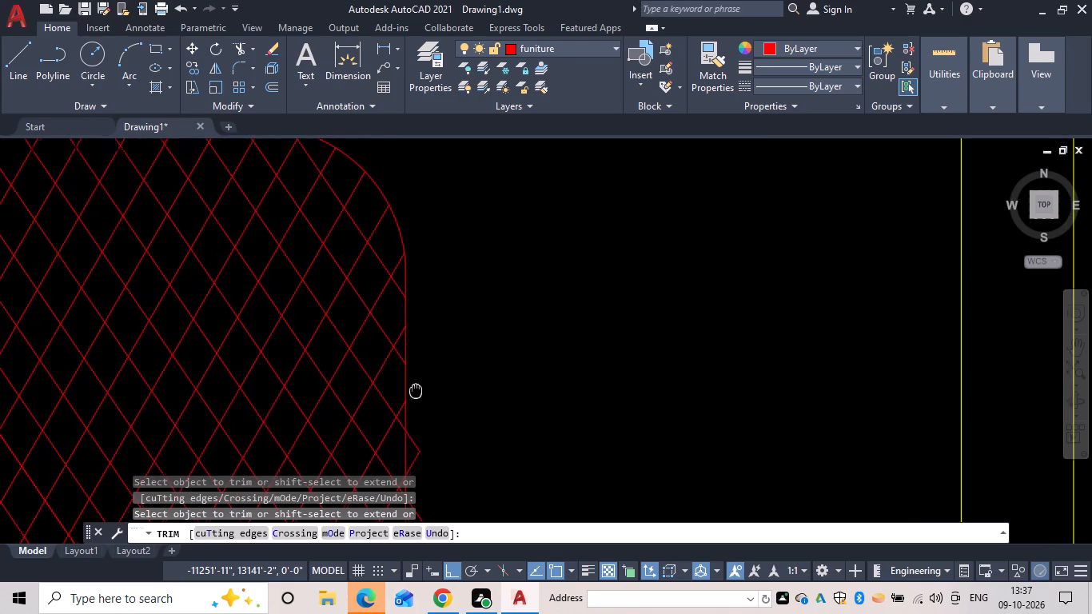
middle_click_drag(416, 389, 375, 225)
left_click(380, 297)
left_click(382, 285)
middle_click_drag(394, 330, 386, 225)
left_click_drag(368, 240, 373, 251)
left_click(377, 267)
double_click(373, 254)
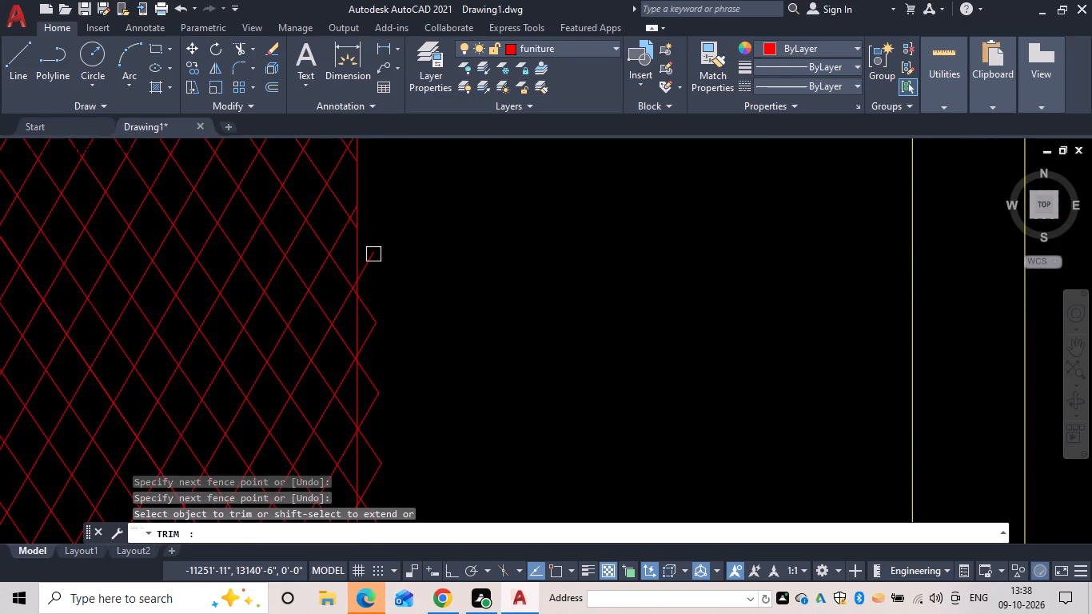
left_click(373, 256)
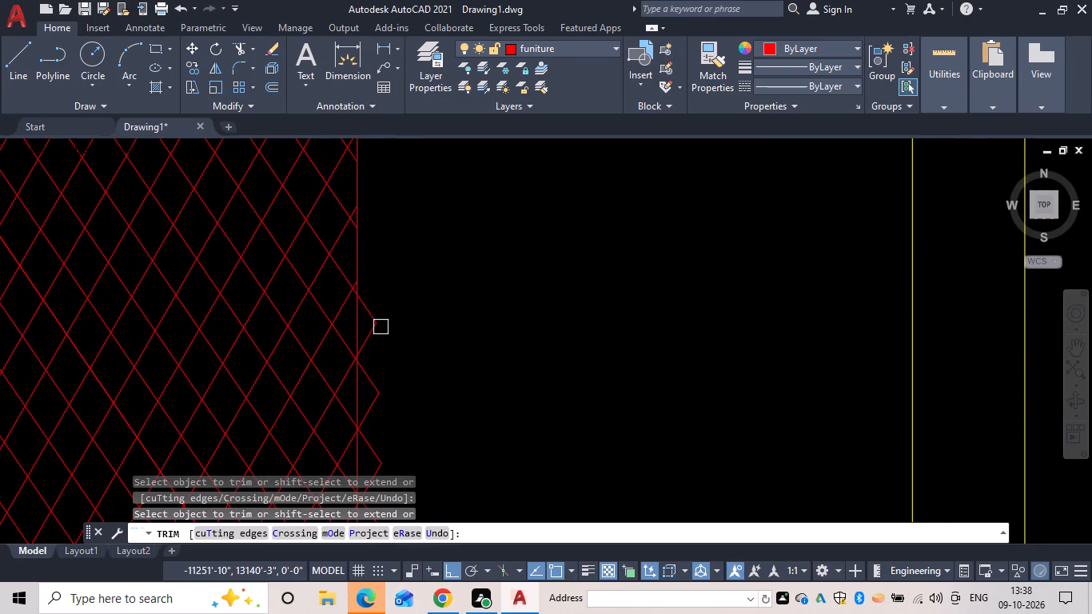
left_click(377, 329)
left_click(377, 328)
Trim the larger zigzag tips protruding from the southern half of the rectangle's east edge.
middle_click_drag(393, 360, 368, 260)
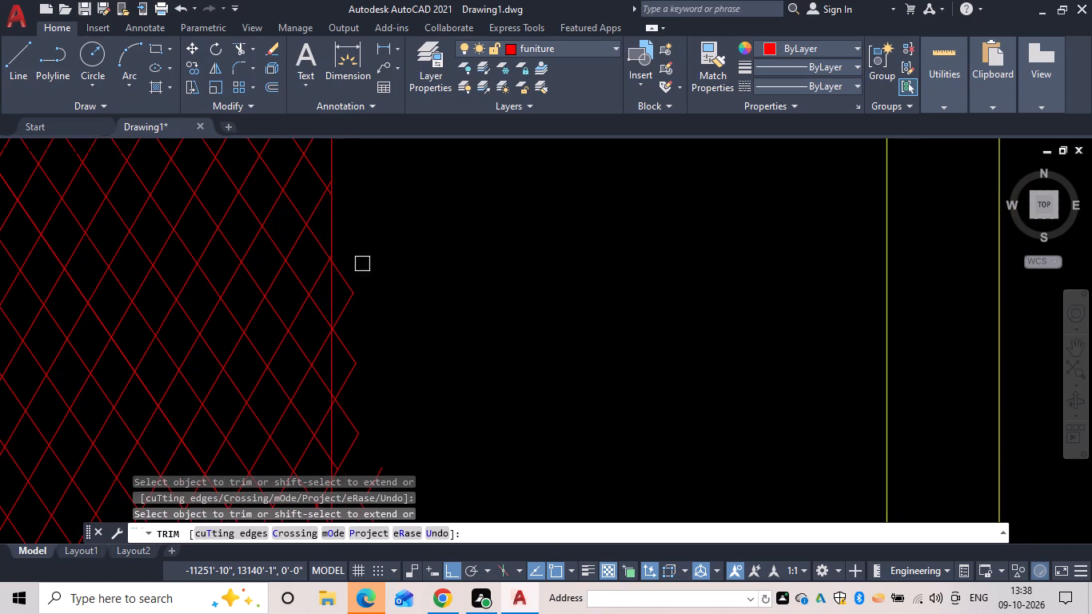
left_click(350, 285)
left_click(352, 301)
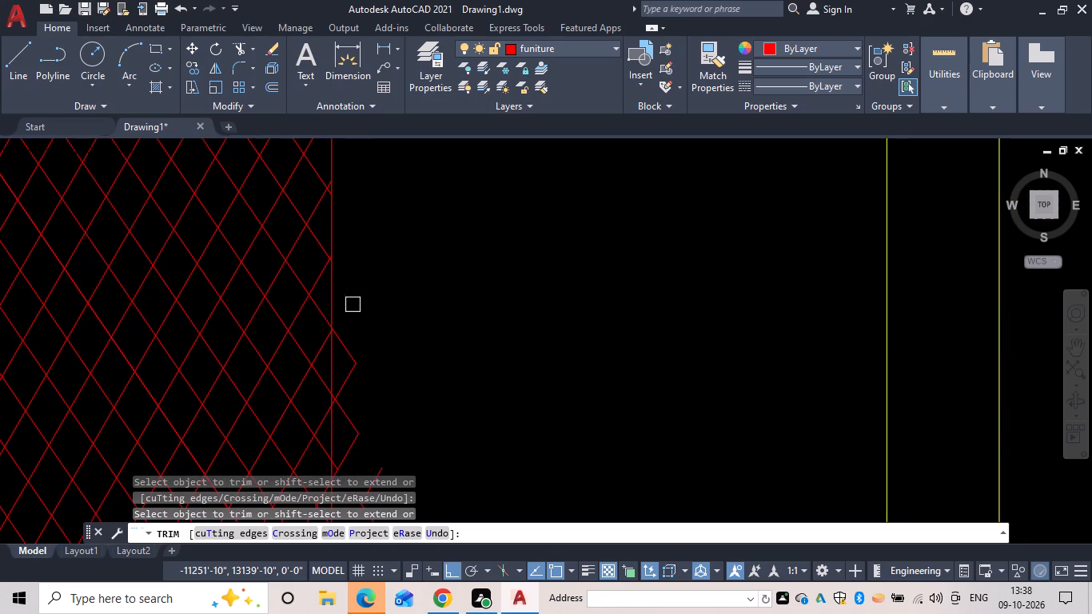
left_click(347, 349)
left_click(350, 374)
scroll(361, 393, "down", 1)
middle_click_drag(361, 392, 361, 268)
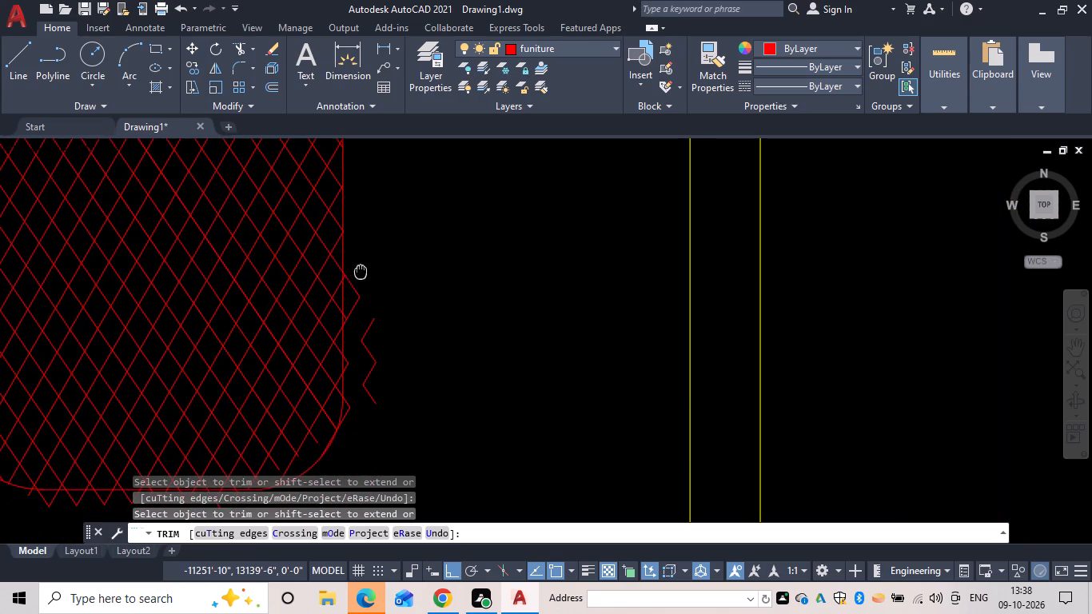
middle_click_drag(361, 268, 361, 267)
left_click(347, 284)
left_click_drag(352, 297, 354, 305)
Remove the detached V-shaped line pieces lying east of the rectangle near its southeast corner.
left_click(365, 333)
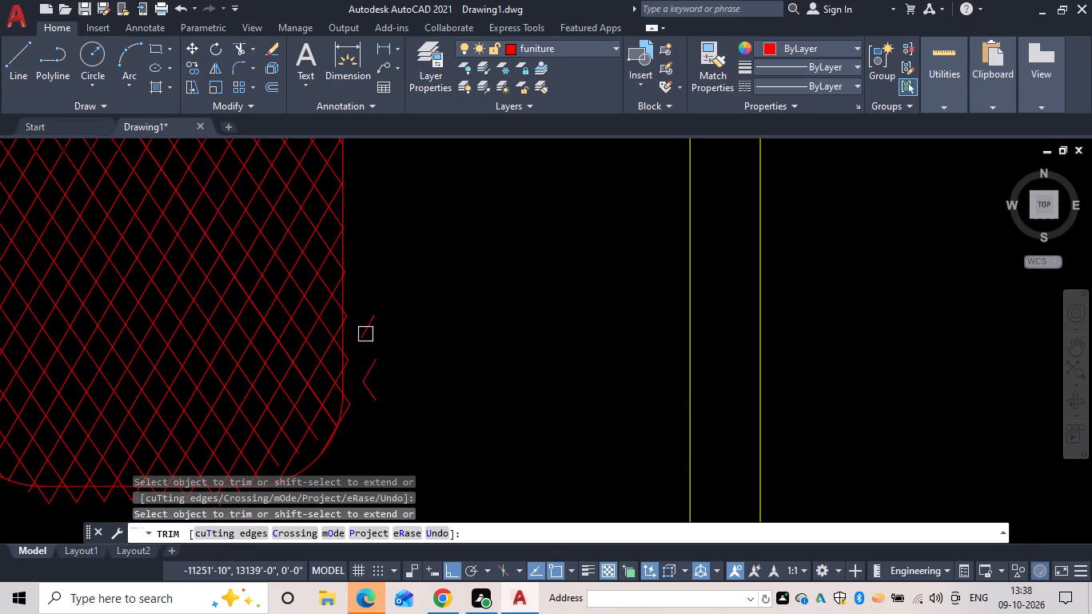
left_click(365, 326)
left_click(366, 366)
left_click(373, 386)
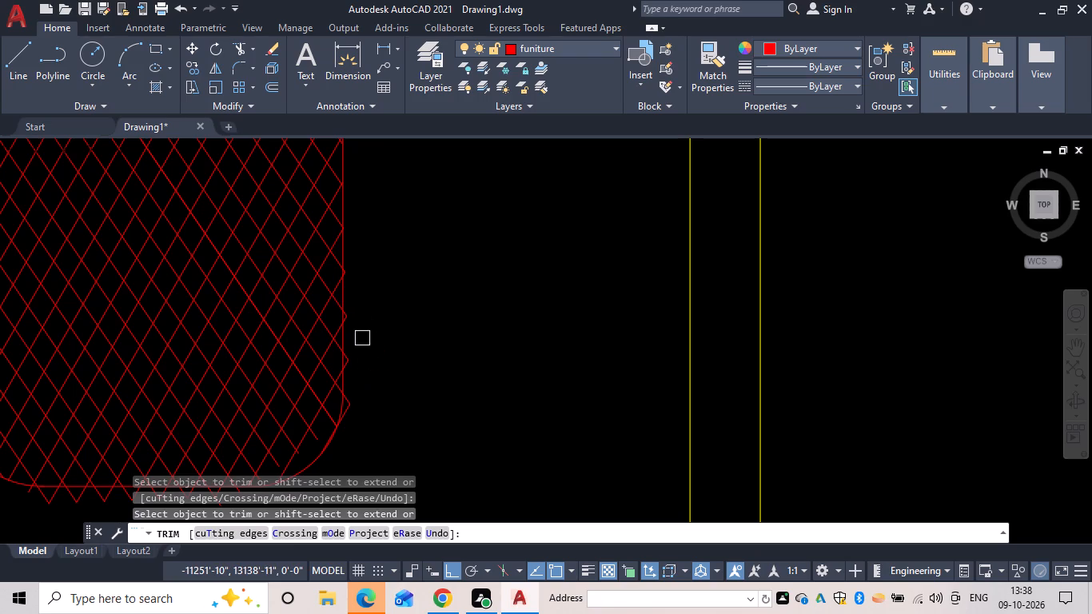
Trim the small leftover stubs along the southern part of the east edge, working back north.
scroll(358, 357, "up", 2)
left_click(318, 363)
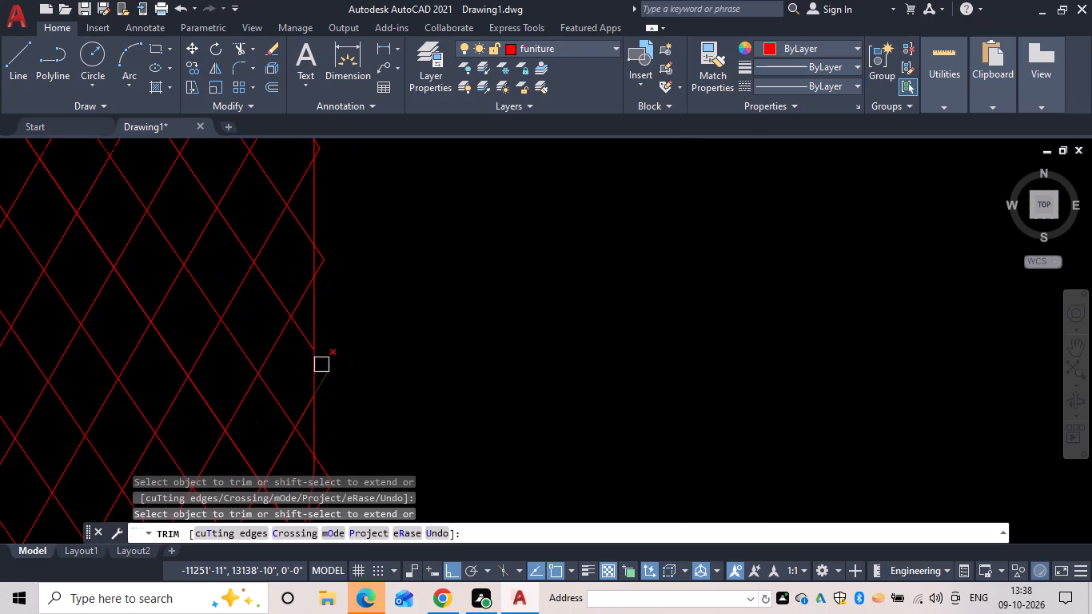
left_click(332, 373)
middle_click_drag(347, 365, 357, 453)
left_click(338, 349)
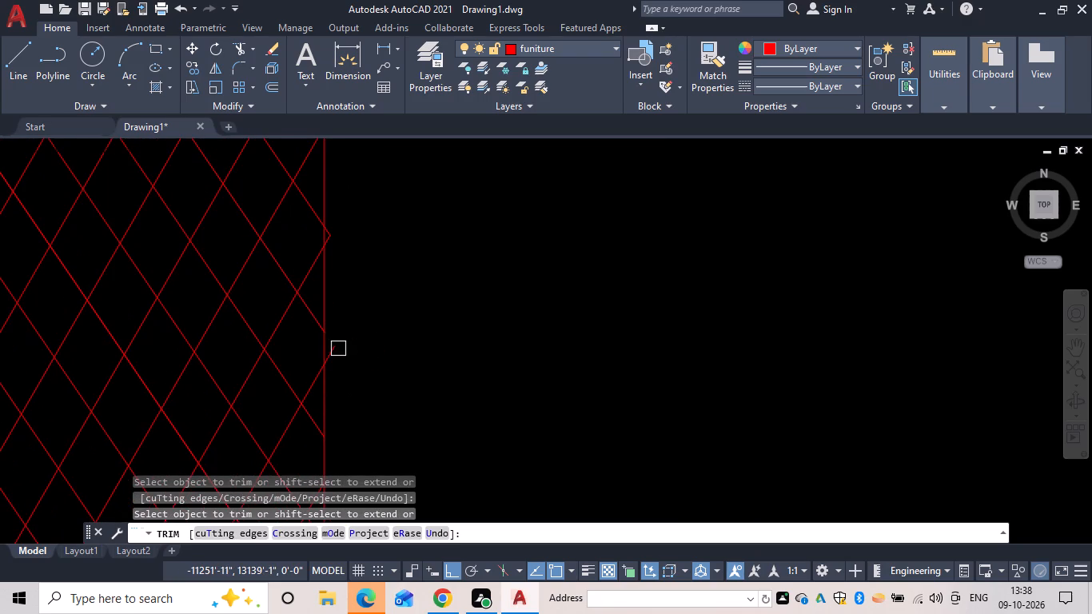
left_click(335, 351)
middle_click_drag(353, 341, 361, 413)
scroll(333, 326, "up", 3)
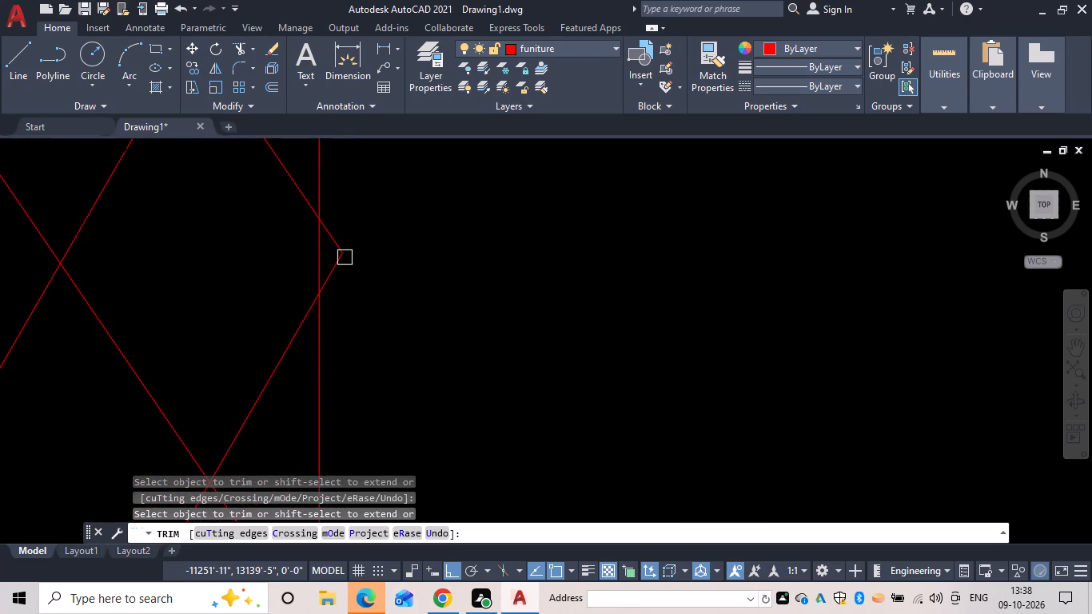
left_click(345, 257)
left_click(340, 266)
Trim the tiny remaining line tip that crosses just past the rectangle's east edge.
scroll(370, 270, "down", 4)
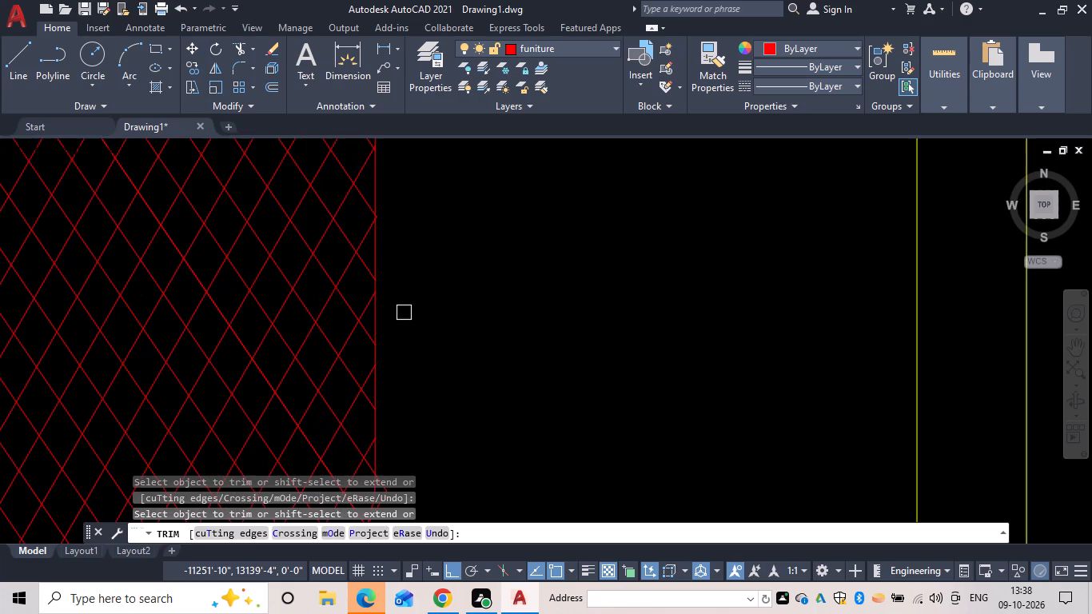
scroll(401, 228, "up", 5)
scroll(326, 177, "up", 1)
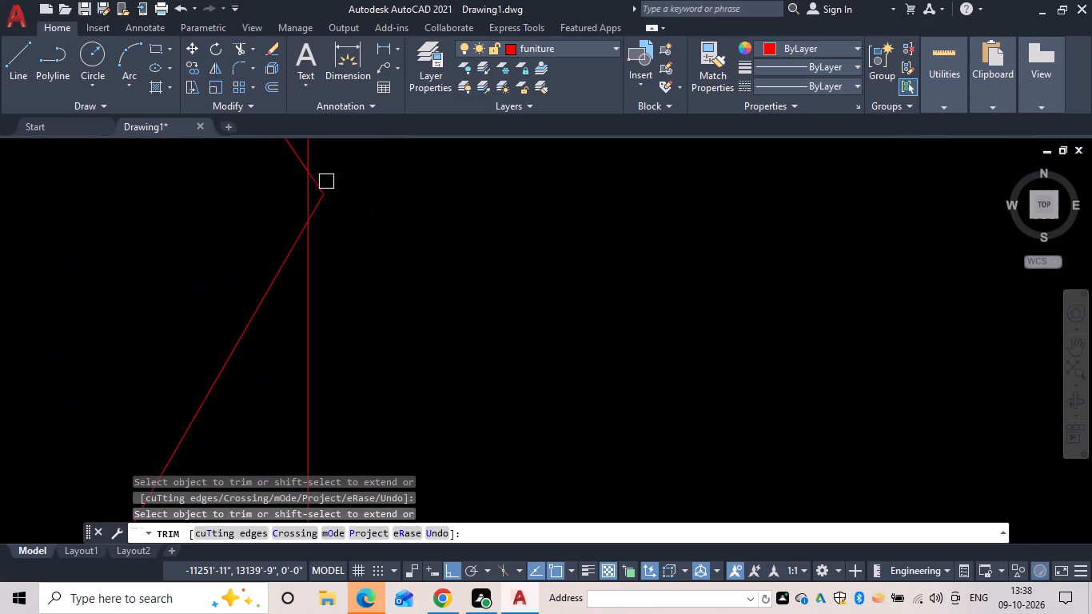
left_click(326, 185)
left_click(326, 194)
Trim the line stub protruding where the east edge meets the southeast corner arc, and finish trimming.
scroll(329, 198, "down", 3)
scroll(405, 198, "down", 1)
middle_click_drag(405, 198, 395, 388)
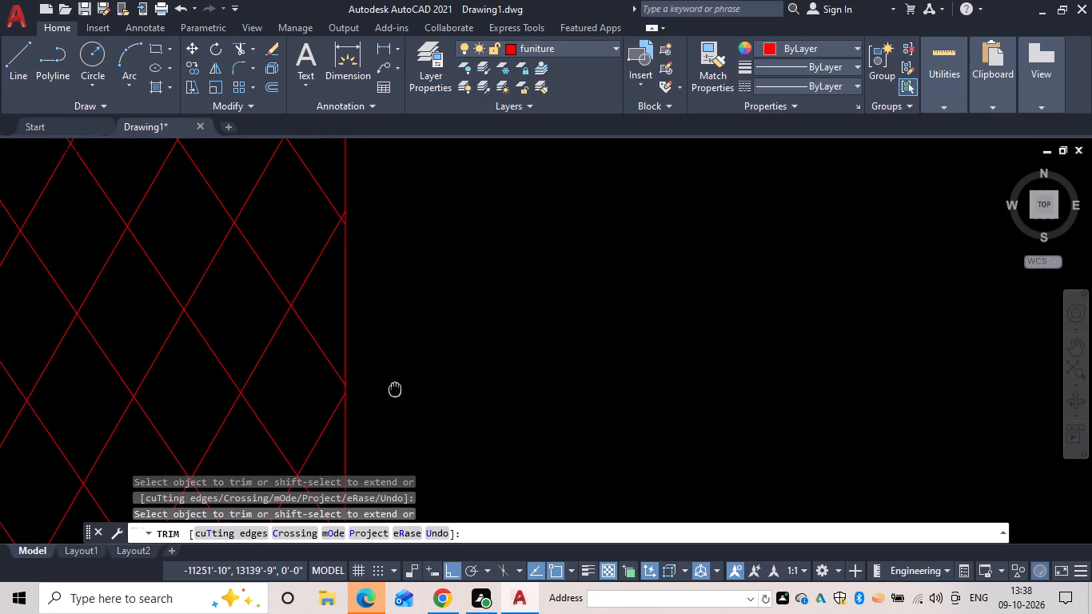
scroll(353, 221, "up", 3)
scroll(353, 217, "down", 9)
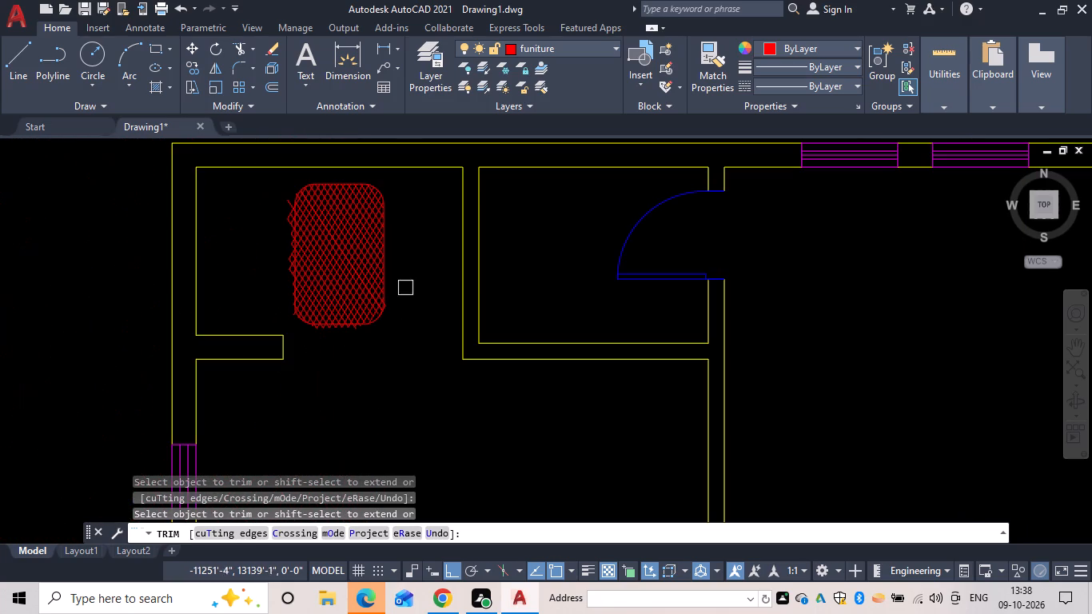
scroll(389, 321, "up", 1)
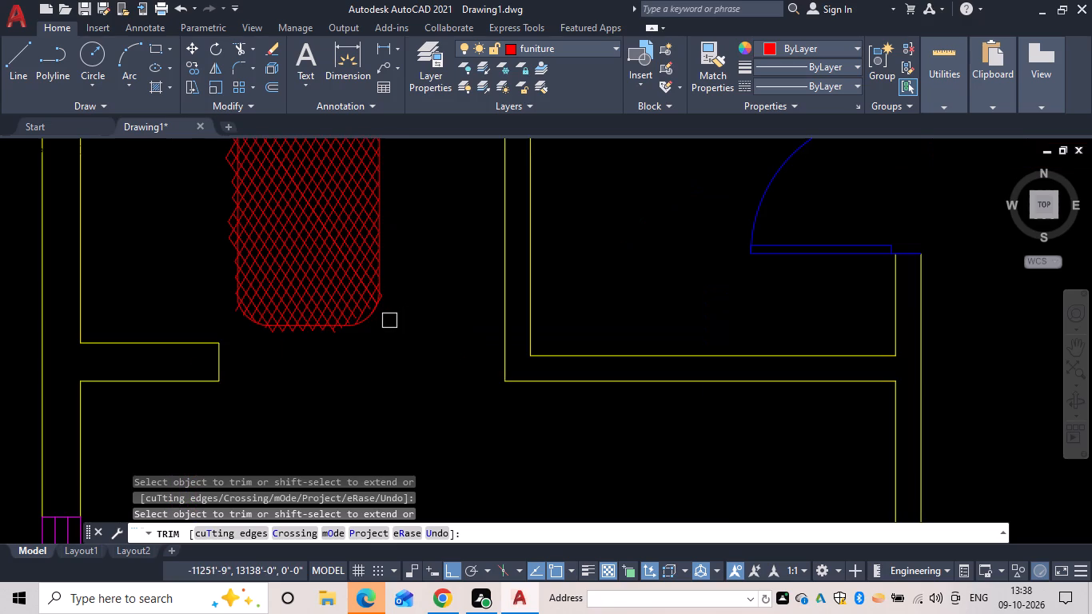
scroll(331, 250, "up", 2)
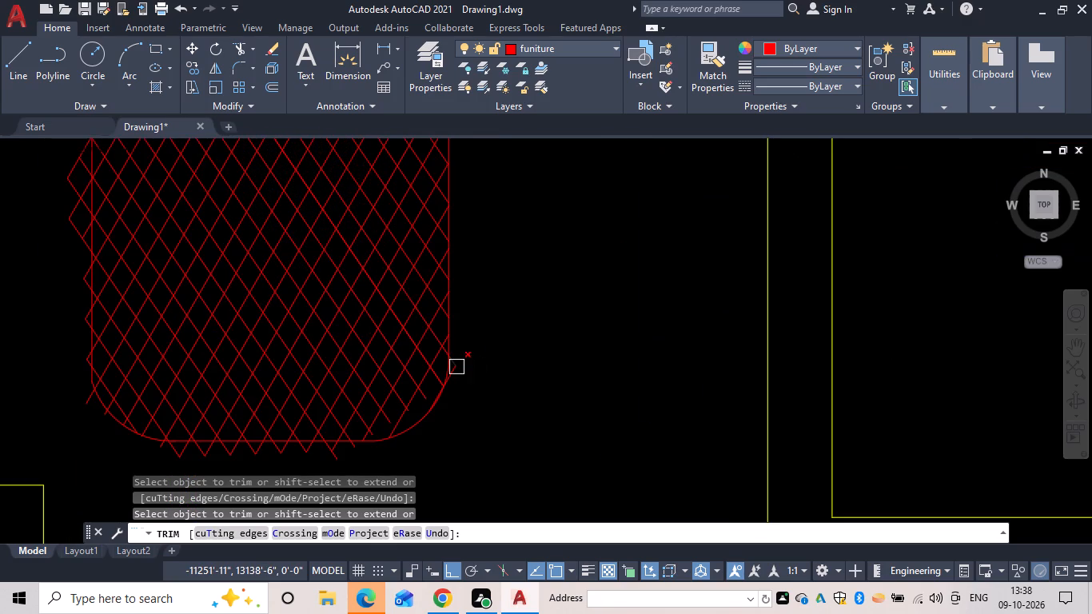
scroll(456, 367, "up", 3)
left_click(435, 357)
left_click(446, 375)
scroll(452, 378, "down", 3)
middle_click_drag(454, 379, 454, 373)
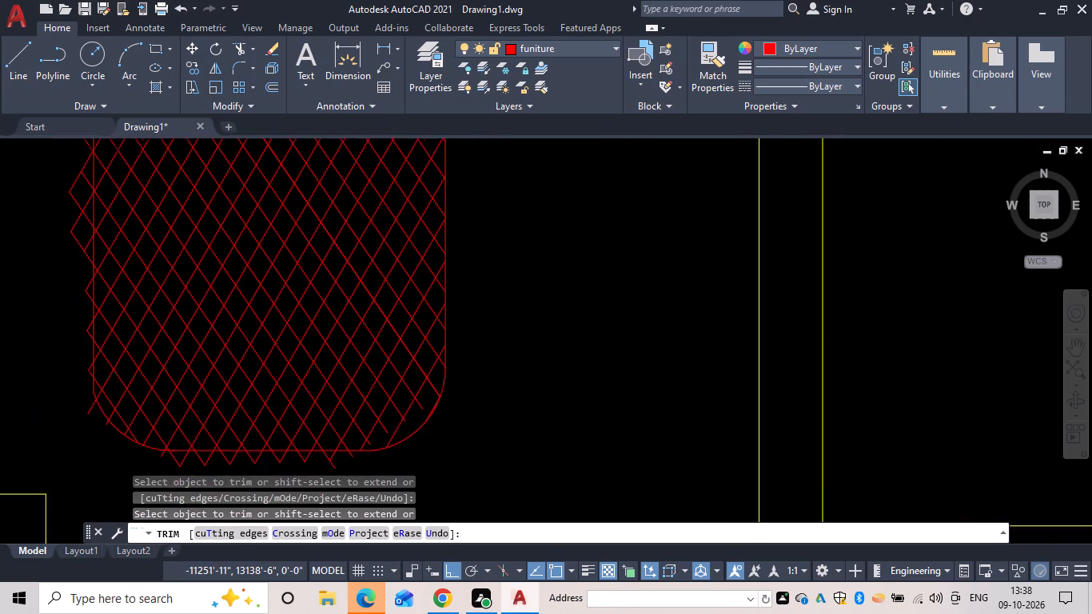
middle_click_drag(454, 373, 480, 273)
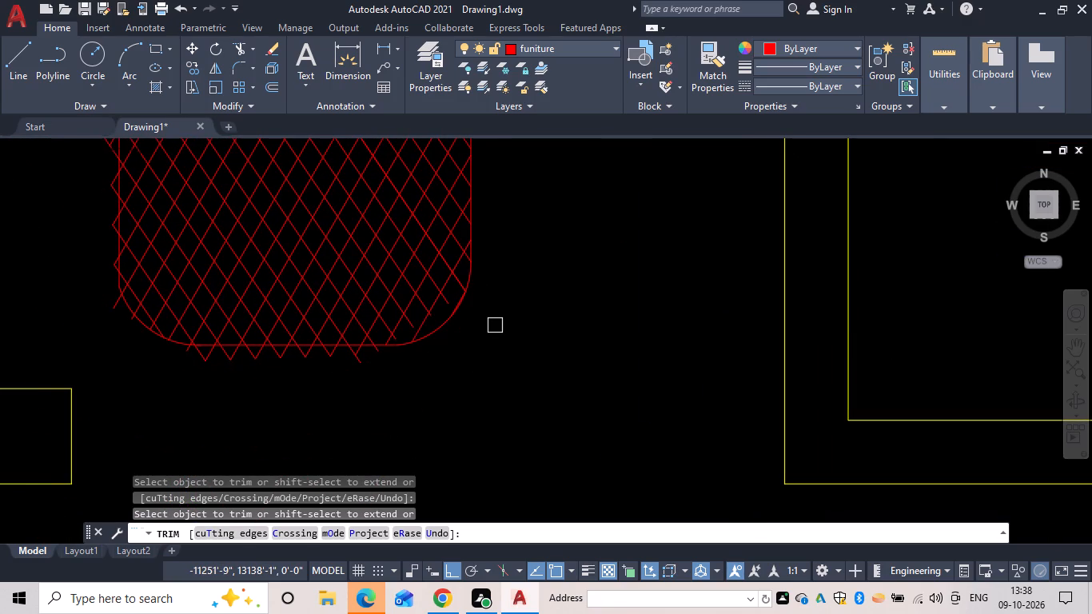
key("Escape")
Extend the short diagonals near the rounded rectangle's southeast corner to the corner arc.
type("ex")
key("space")
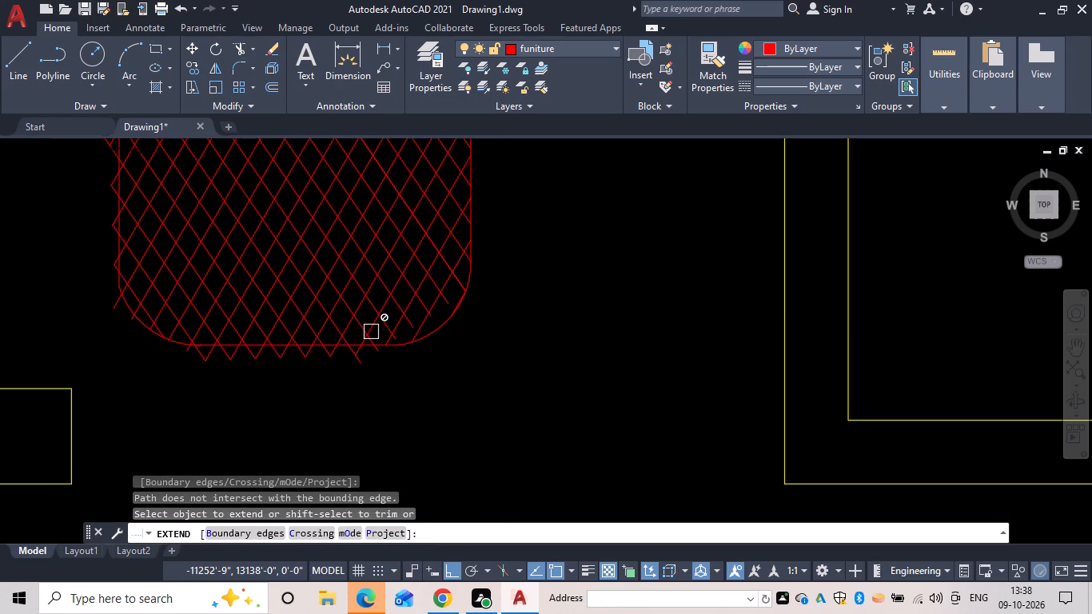
left_click_drag(371, 332, 444, 214)
left_click_drag(440, 175, 377, 301)
left_click(404, 306)
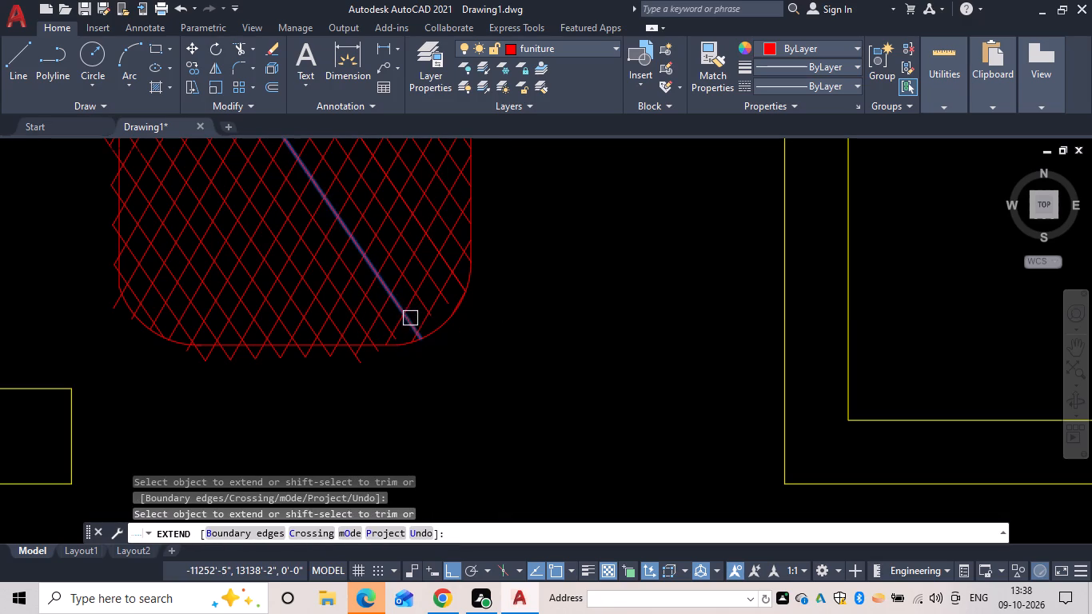
left_click(408, 319)
left_click(423, 306)
left_click(437, 293)
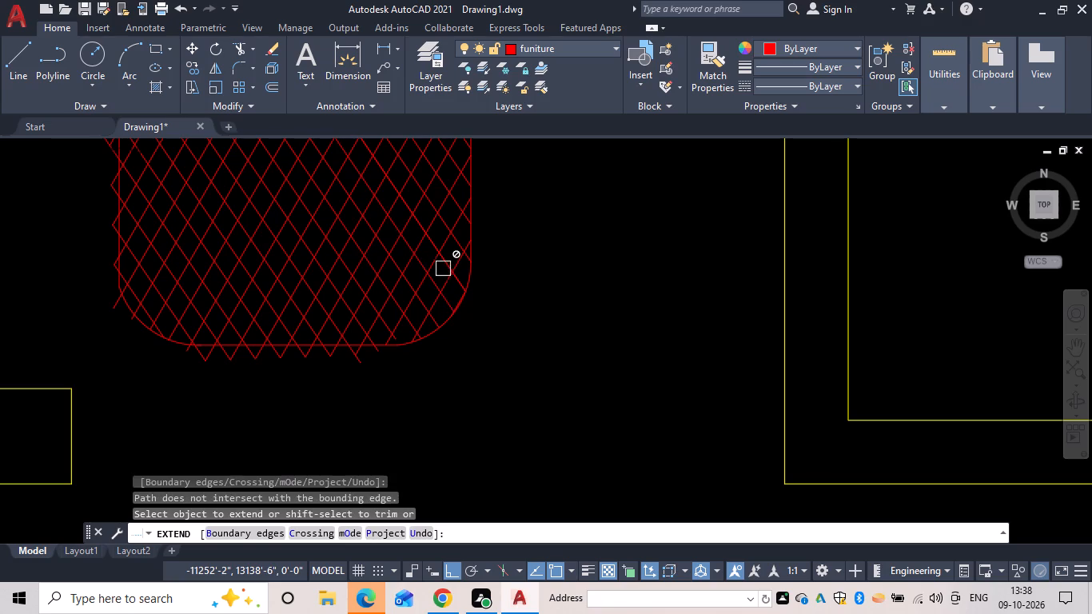
scroll(373, 325, "down", 2)
middle_click_drag(373, 325, 428, 460)
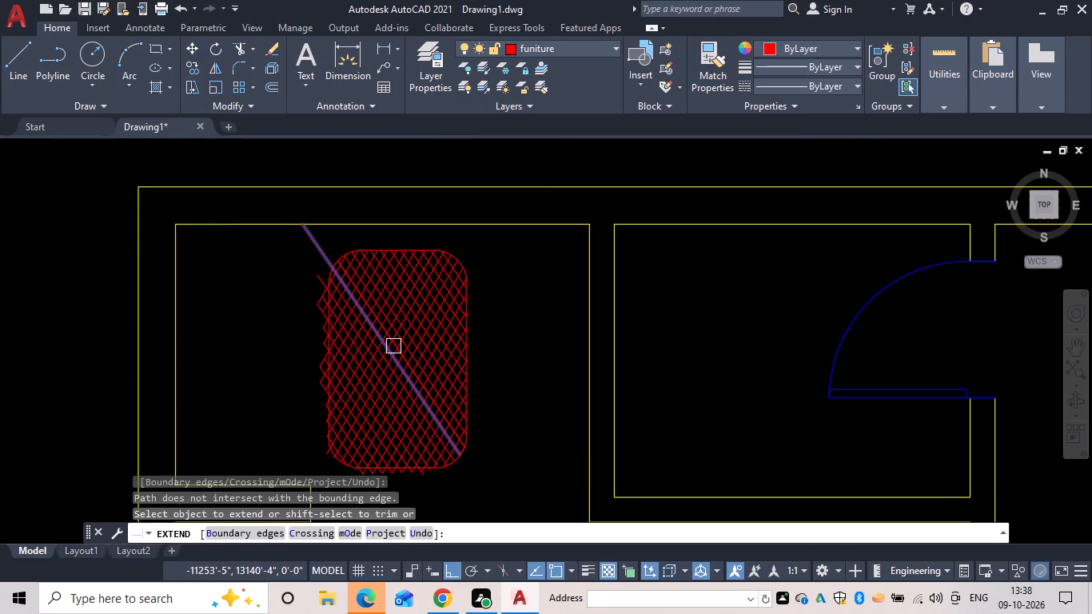
scroll(357, 285, "up", 2)
scroll(384, 296, "down", 3)
middle_click_drag(383, 294, 378, 247)
key("Escape")
Trim away the short diagonal segment running almost along the southeast corner arc.
key("t")
key("r")
key("space")
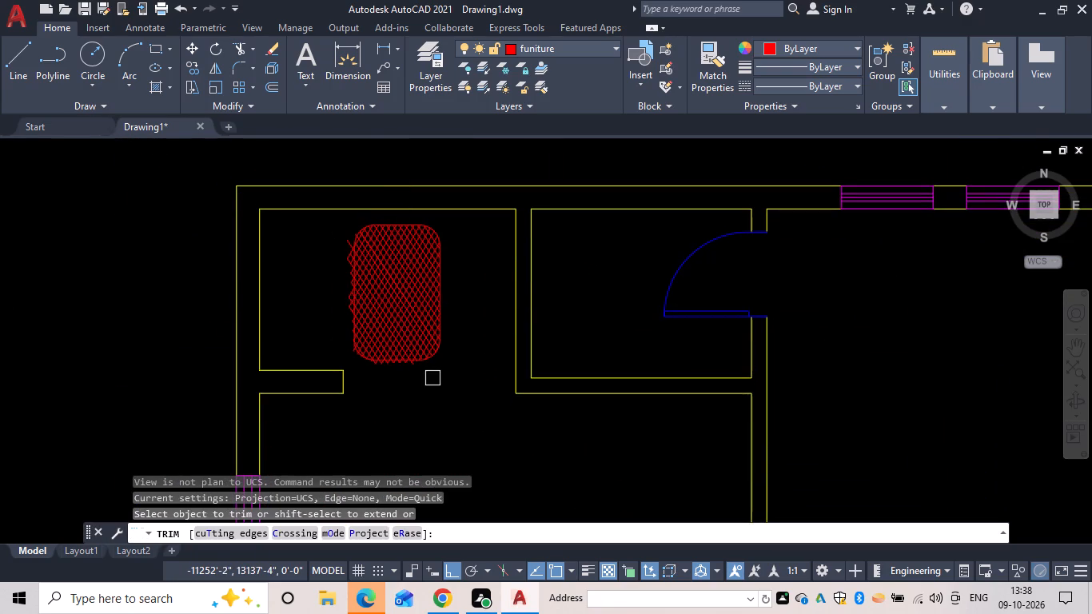
scroll(434, 379, "up", 4)
scroll(428, 233, "up", 2)
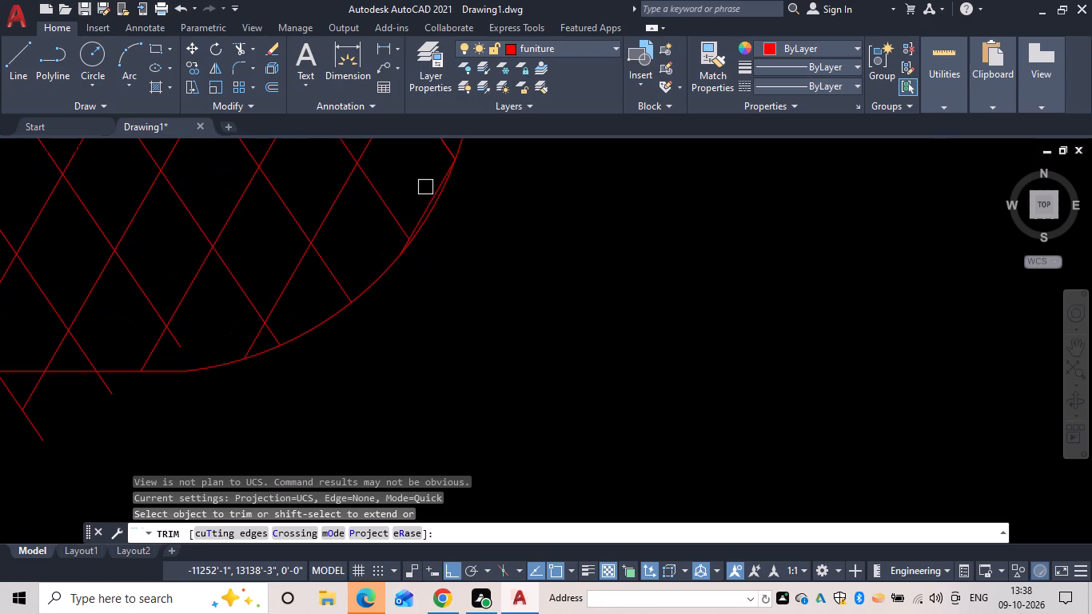
left_click(428, 191)
scroll(392, 229, "up", 3)
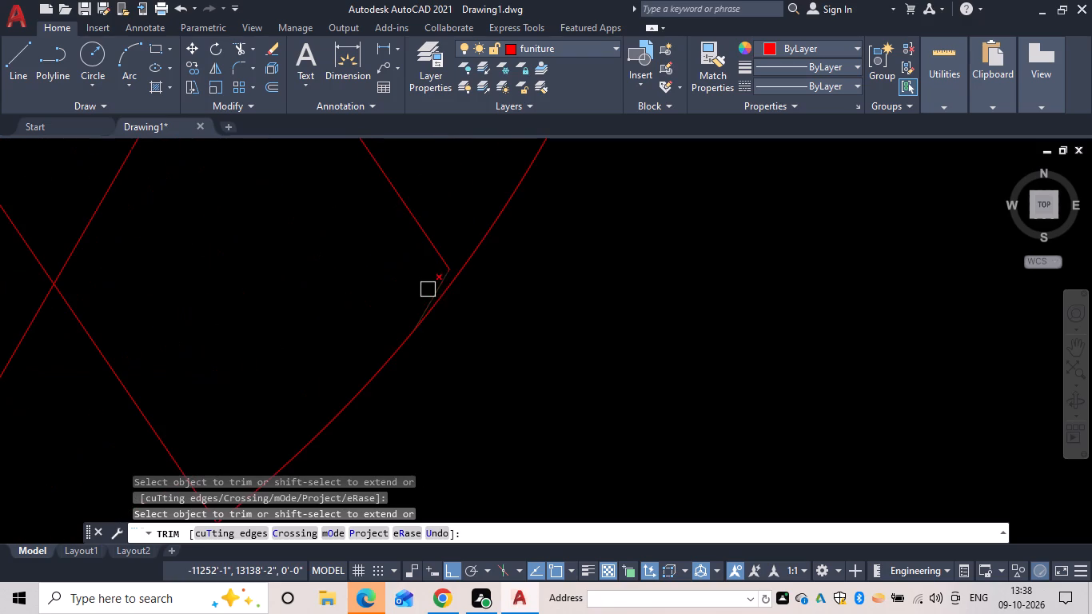
left_click(432, 289)
key("Escape")
Extend the diagonal that stops just short of the southeast corner arc to meet it.
type("ec")
key("space")
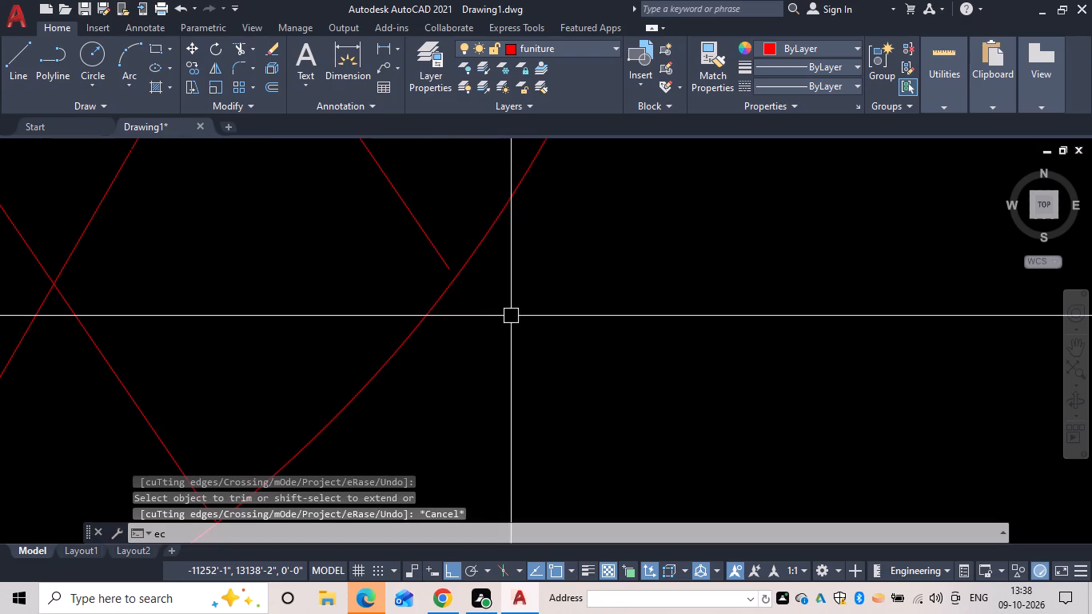
type("ex")
key("space")
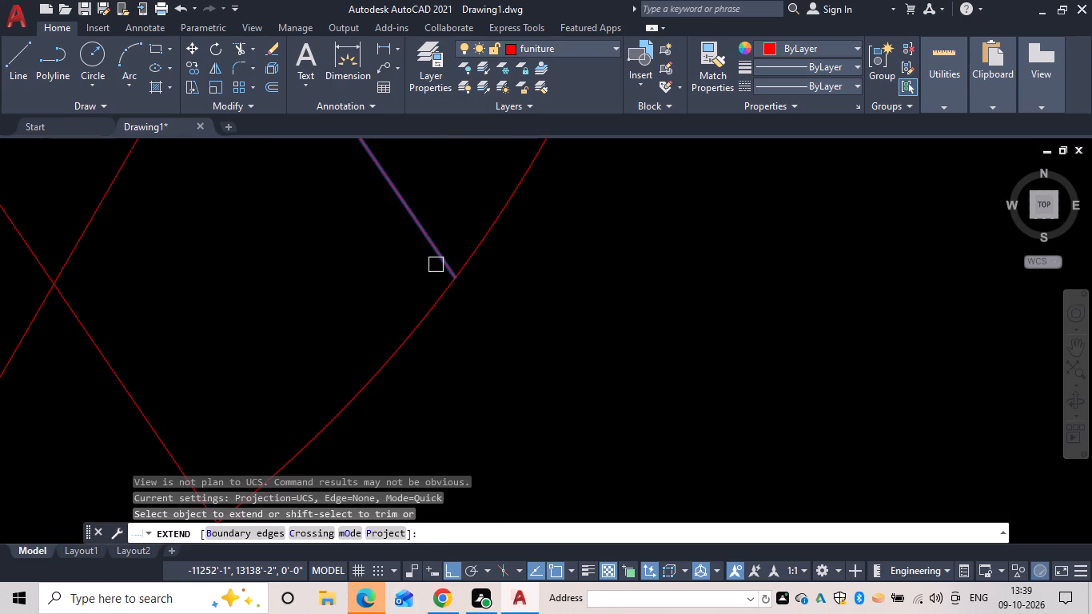
left_click(433, 246)
scroll(483, 337, "down", 2)
key("Escape")
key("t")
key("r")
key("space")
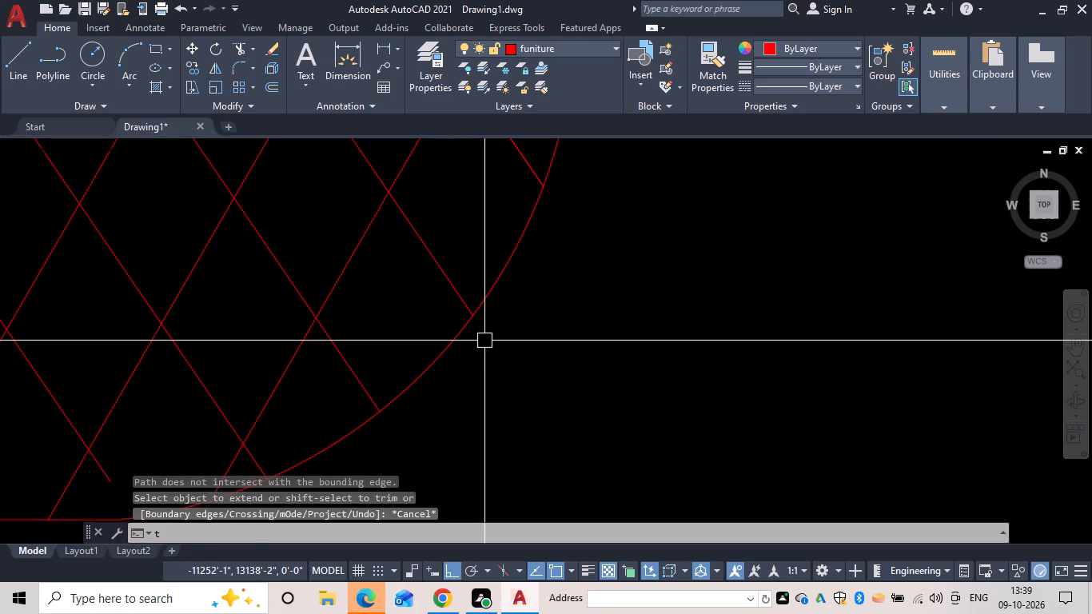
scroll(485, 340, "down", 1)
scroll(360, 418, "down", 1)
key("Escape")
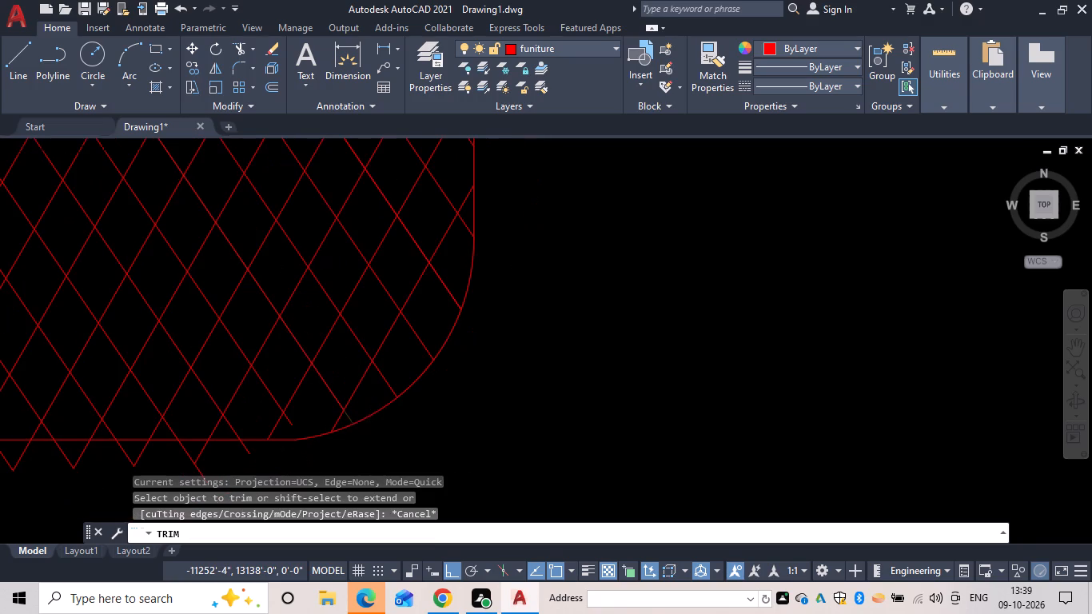
Extend the remaining short diagonal to the outline where the south edge meets the southeast corner arc.
type("ex")
key("space")
left_click(288, 421)
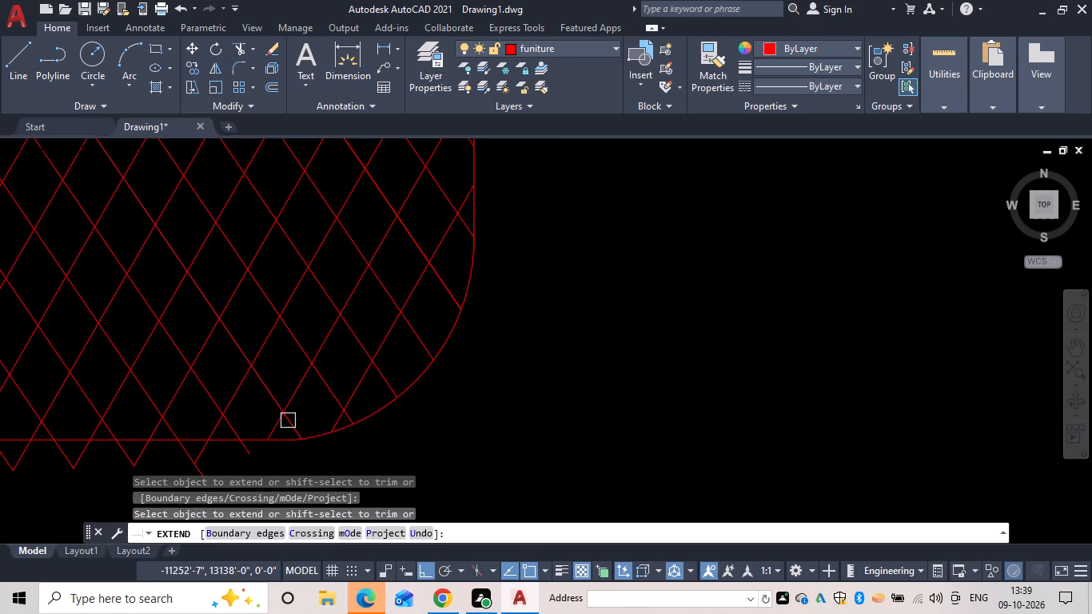
key("Escape")
Trim all diagonal ends overhanging the rectangle's south edge, working from the east end to the west end.
key("t")
key("r")
key("space")
scroll(286, 421, "down", 1)
middle_click_drag(283, 413, 495, 321)
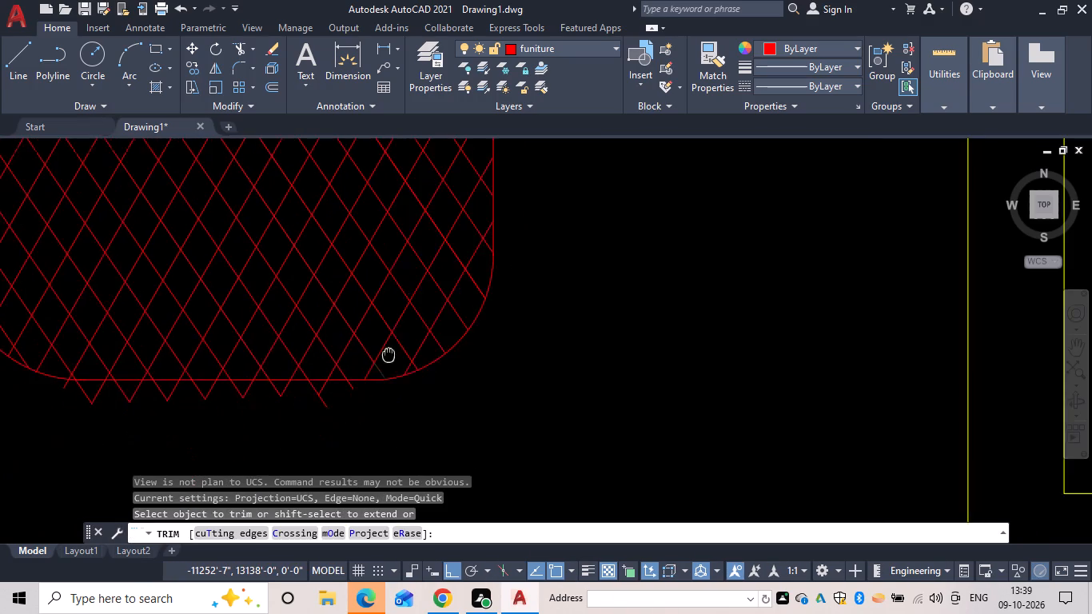
middle_click_drag(495, 321, 532, 317)
scroll(575, 361, "up", 3)
left_click_drag(541, 328, 332, 292)
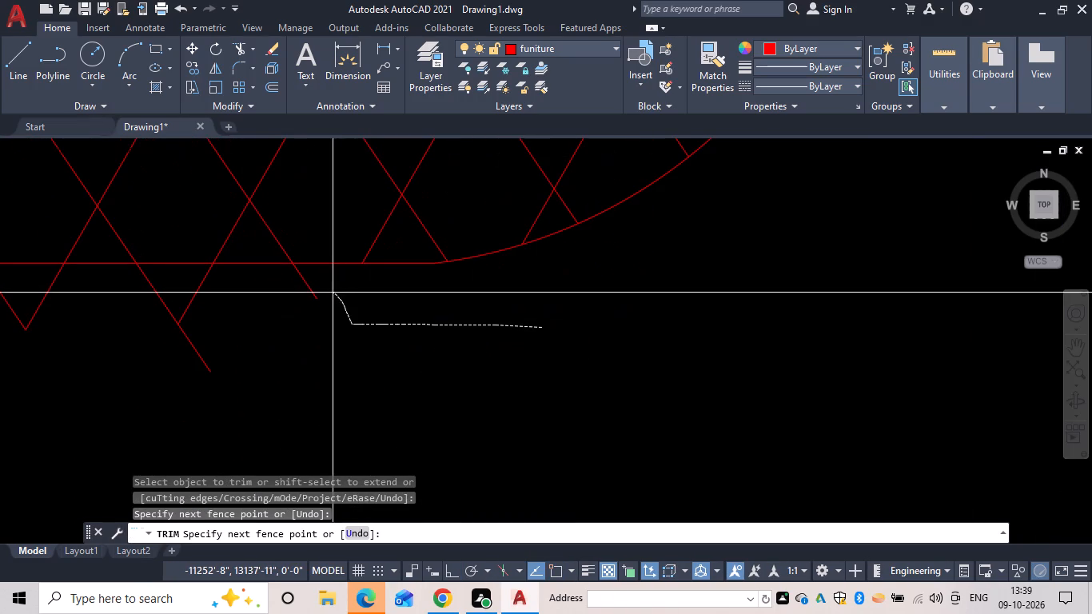
left_click_drag(332, 292, 0, 277)
scroll(17, 281, "down", 1)
middle_click_drag(22, 282, 696, 306)
left_click_drag(751, 312, 627, 312)
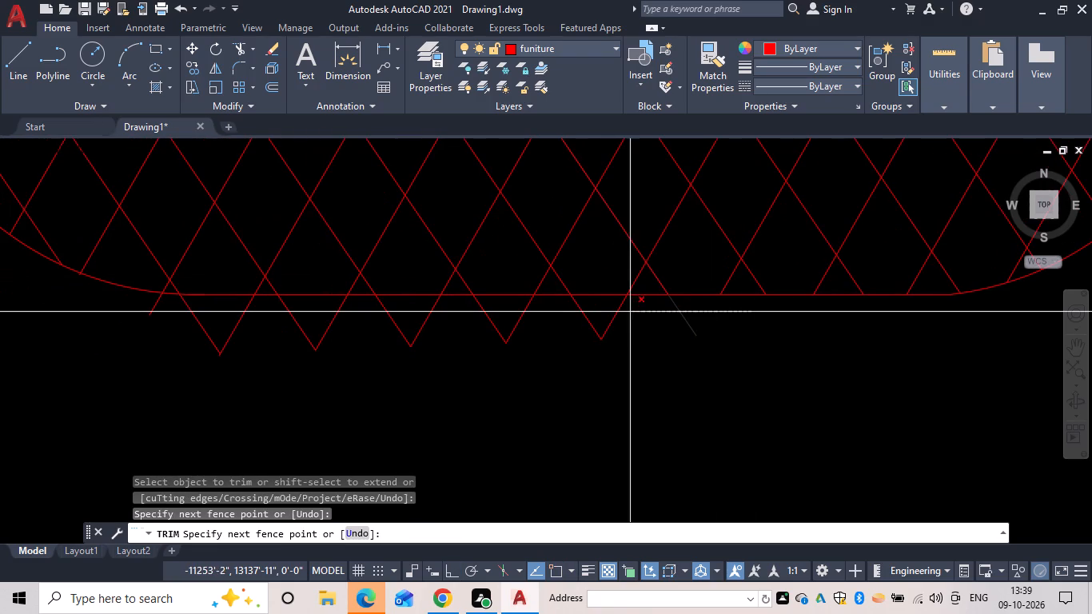
left_click_drag(627, 312, 153, 305)
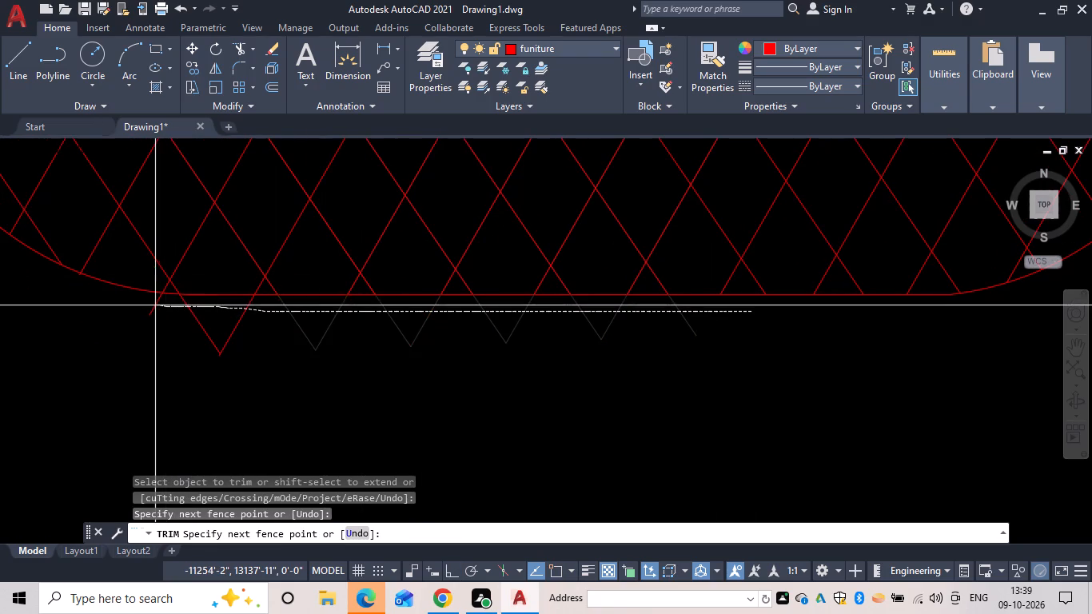
left_click_drag(153, 305, 122, 305)
middle_click_drag(120, 305, 296, 305)
left_click(396, 360)
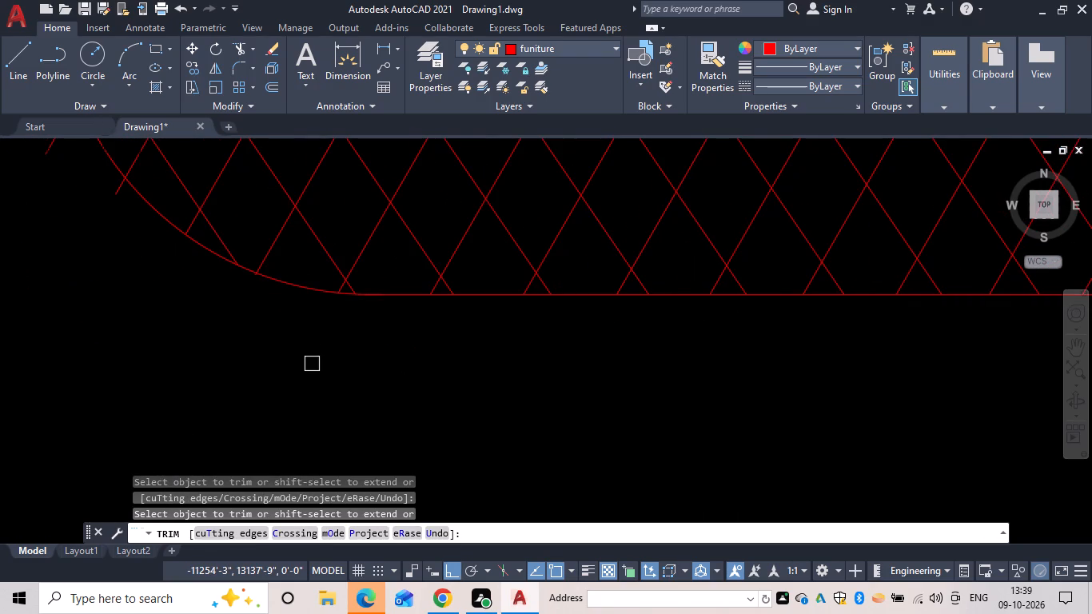
Trim the diagonal stubs protruding past the southwest corner arc.
scroll(311, 364, "down", 1)
middle_click_drag(311, 364, 484, 429)
left_click(329, 292)
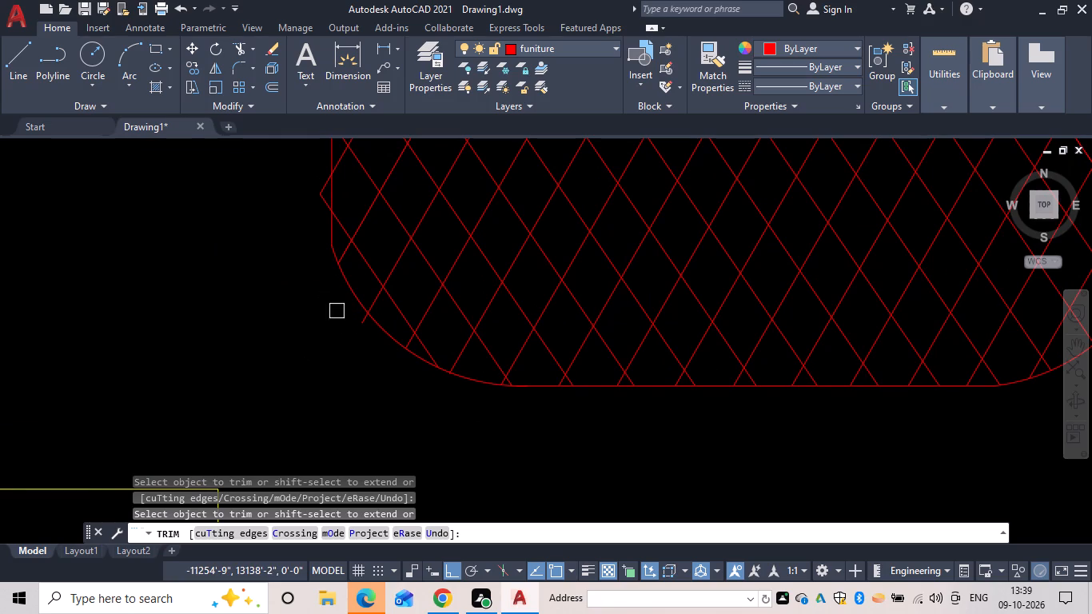
left_click(354, 321)
left_click(365, 335)
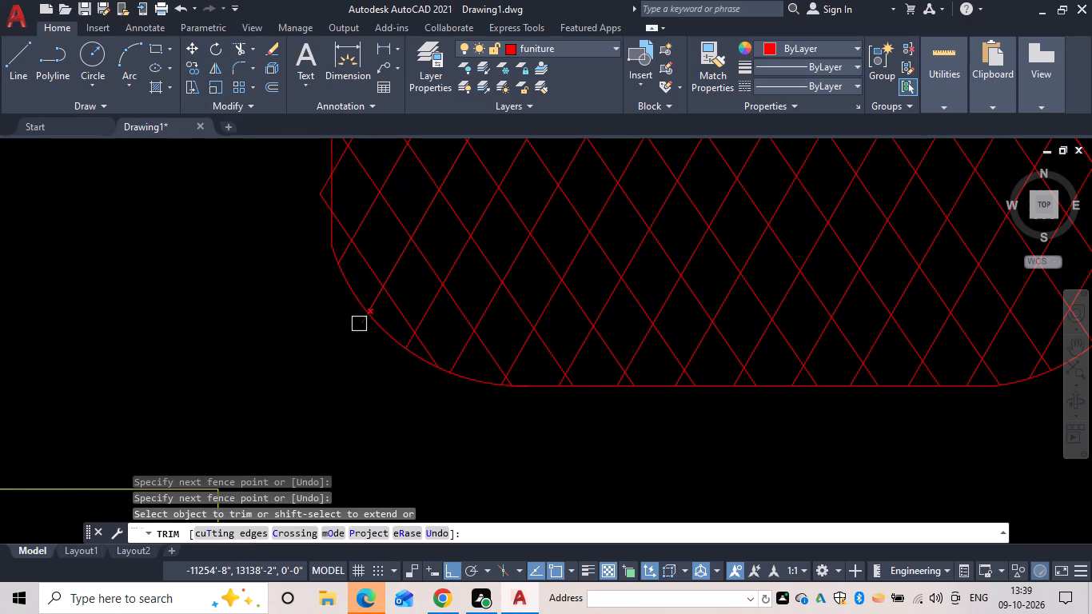
left_click_drag(359, 324, 358, 332)
Trim the diagonal ends projecting past the southern part of the rectangle's west edge.
scroll(361, 357, "down", 1)
middle_click_drag(361, 357, 394, 415)
scroll(377, 358, "up", 4)
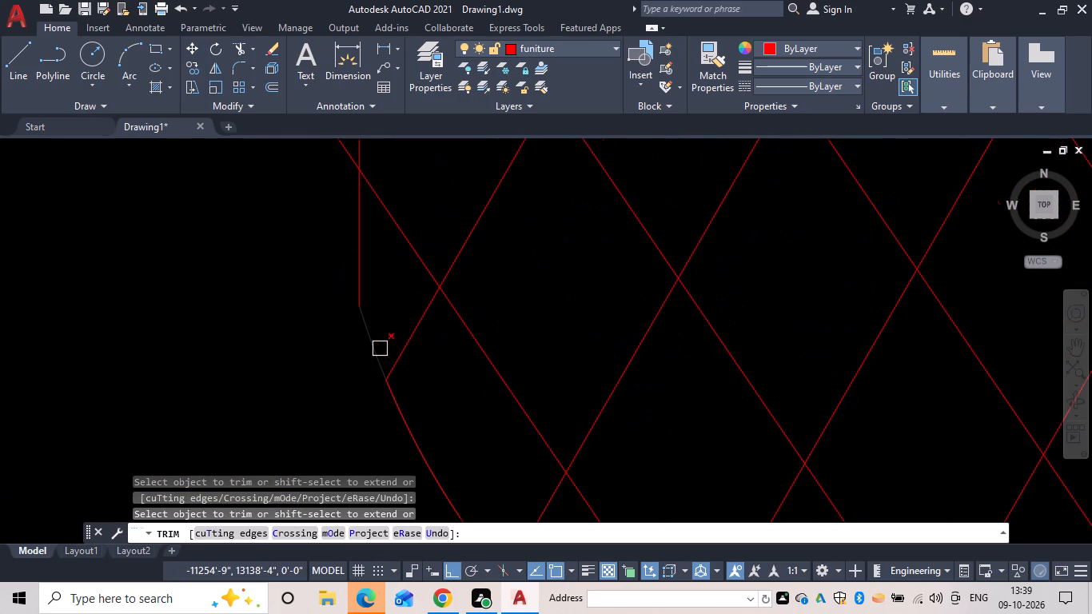
scroll(362, 298, "down", 1)
middle_click_drag(362, 298, 422, 442)
left_click(392, 331)
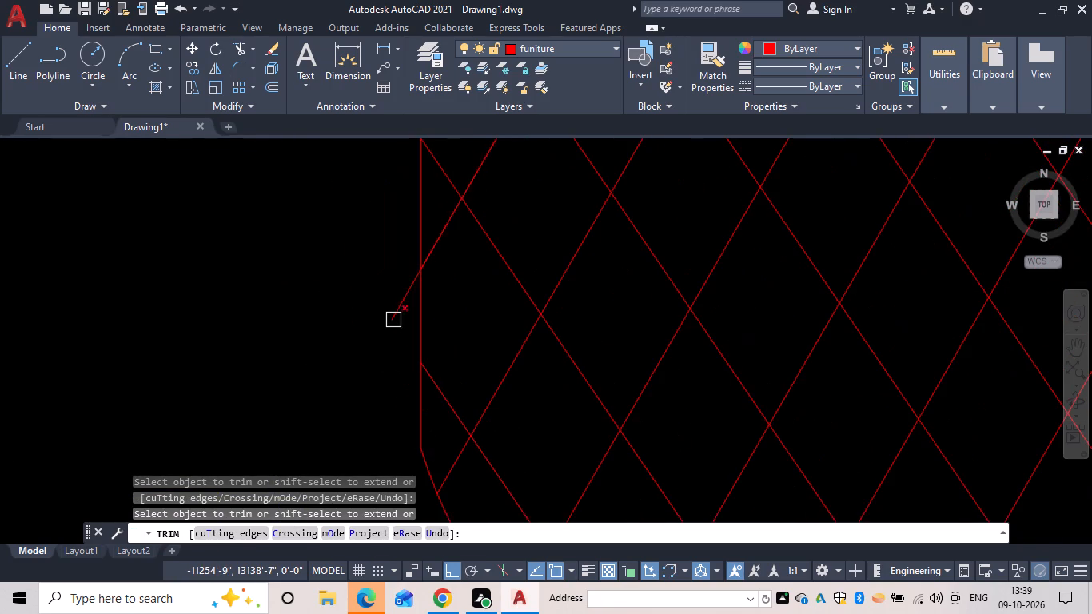
left_click(394, 317)
scroll(400, 334, "down", 3)
middle_click(400, 336)
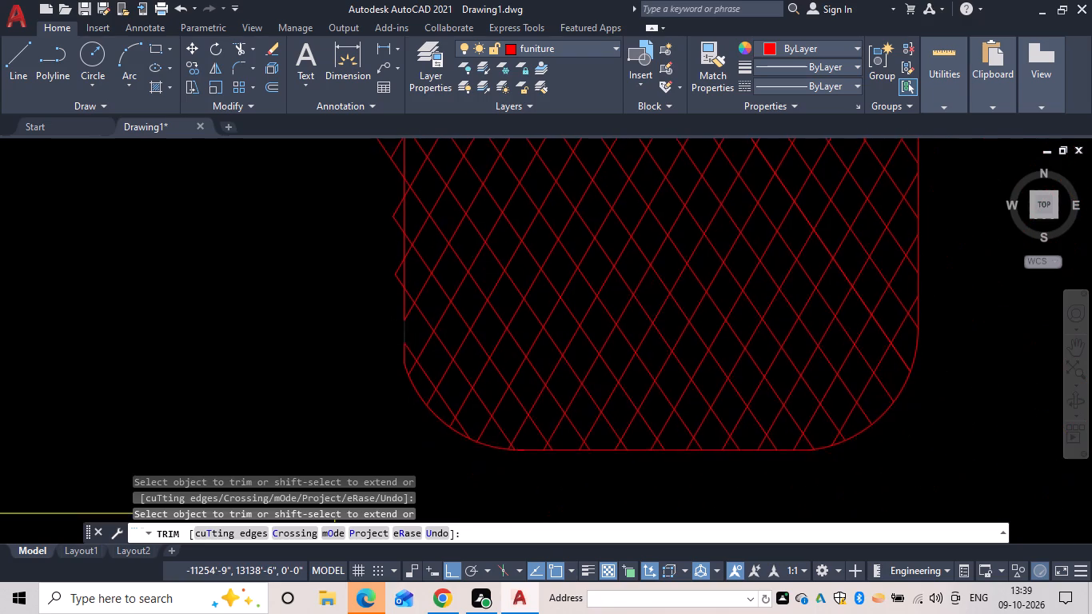
scroll(393, 271, "up", 4)
left_click_drag(392, 270, 393, 284)
left_click(396, 309)
Continue north along the west edge, trimming the overlapping diagonal ends outside its middle part.
scroll(396, 309, "down", 3)
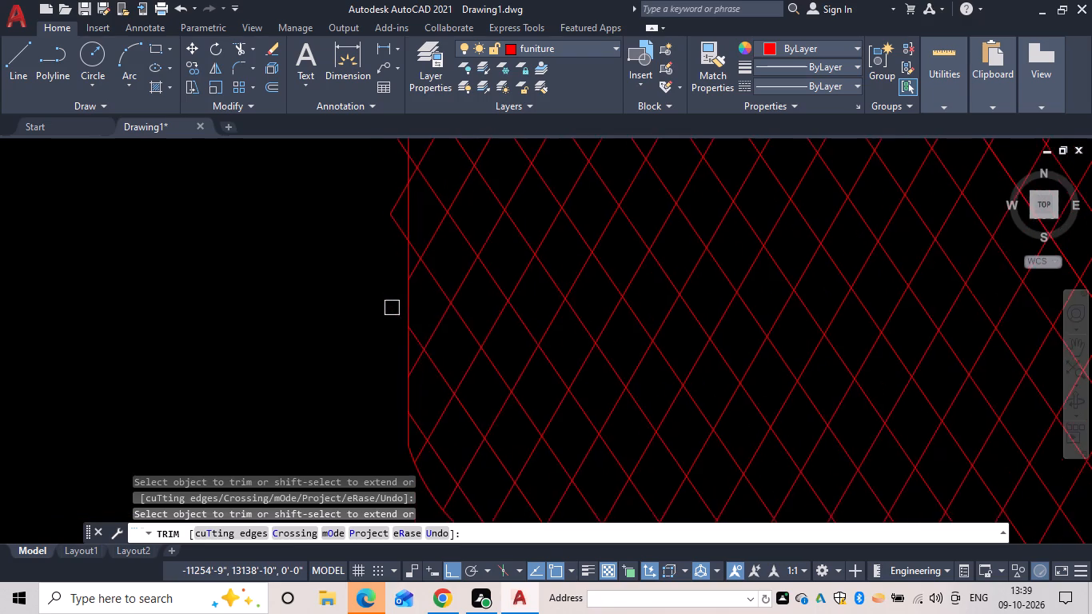
middle_click_drag(389, 307, 428, 468)
left_click(432, 364)
left_click(432, 383)
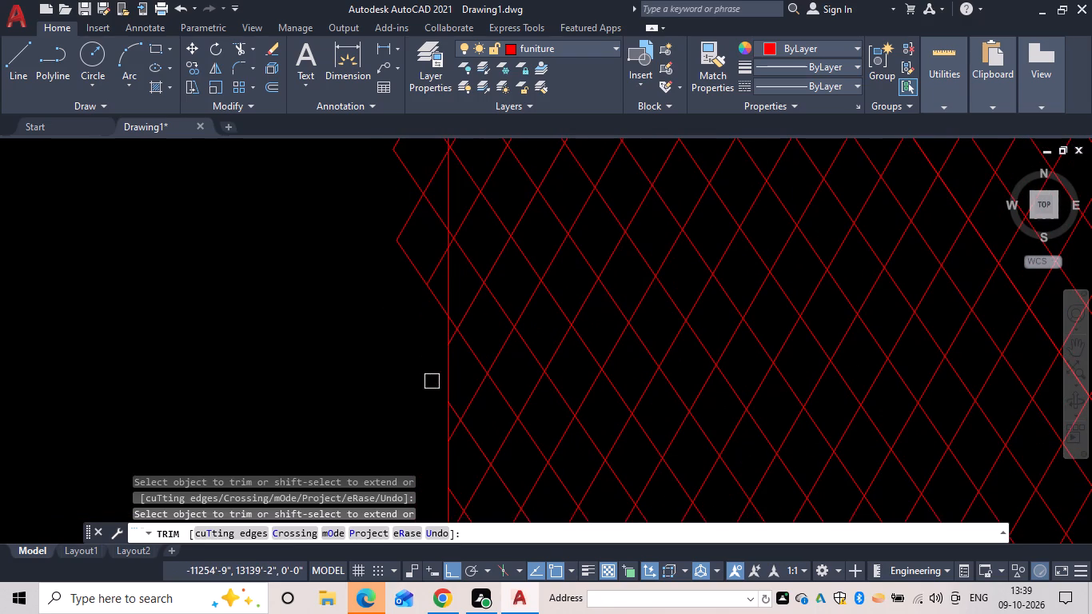
left_click(426, 285)
left_click(426, 278)
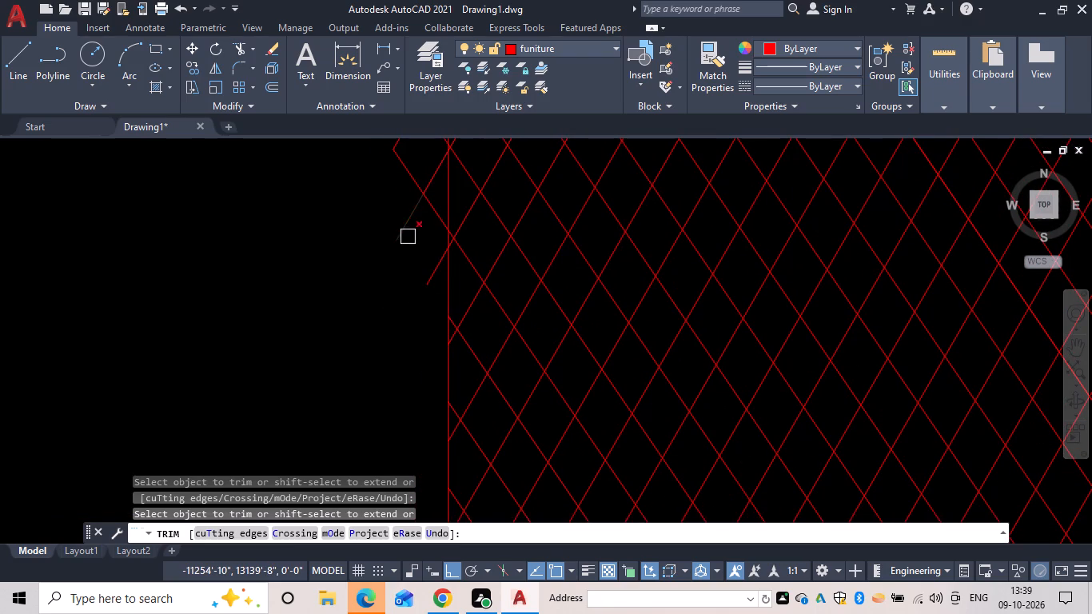
left_click(408, 225)
left_click_drag(428, 269, 428, 261)
left_click(423, 193)
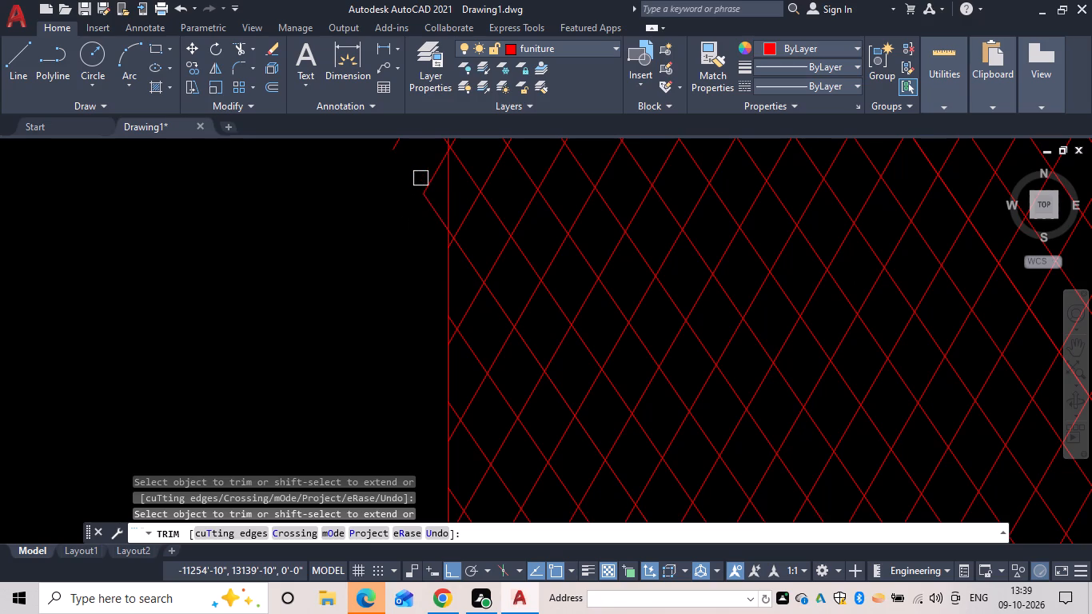
left_click(421, 180)
left_click(427, 200)
Trim the next group of V-shaped diagonal ends outside the west edge, above its middle.
scroll(427, 201, "down", 1)
middle_click_drag(424, 228, 447, 485)
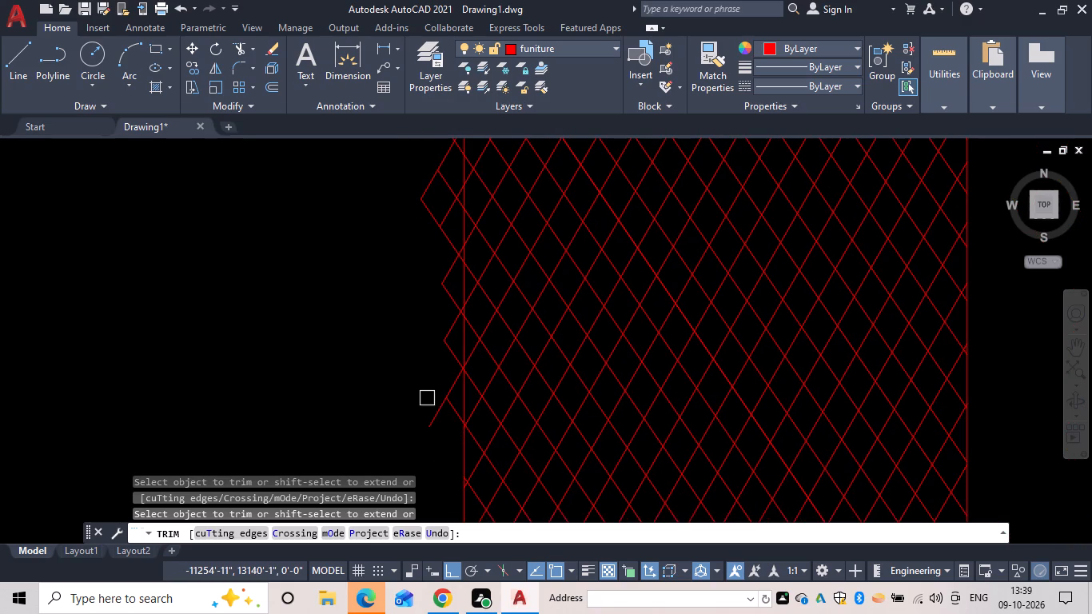
left_click(434, 408)
left_click(443, 398)
left_click(443, 389)
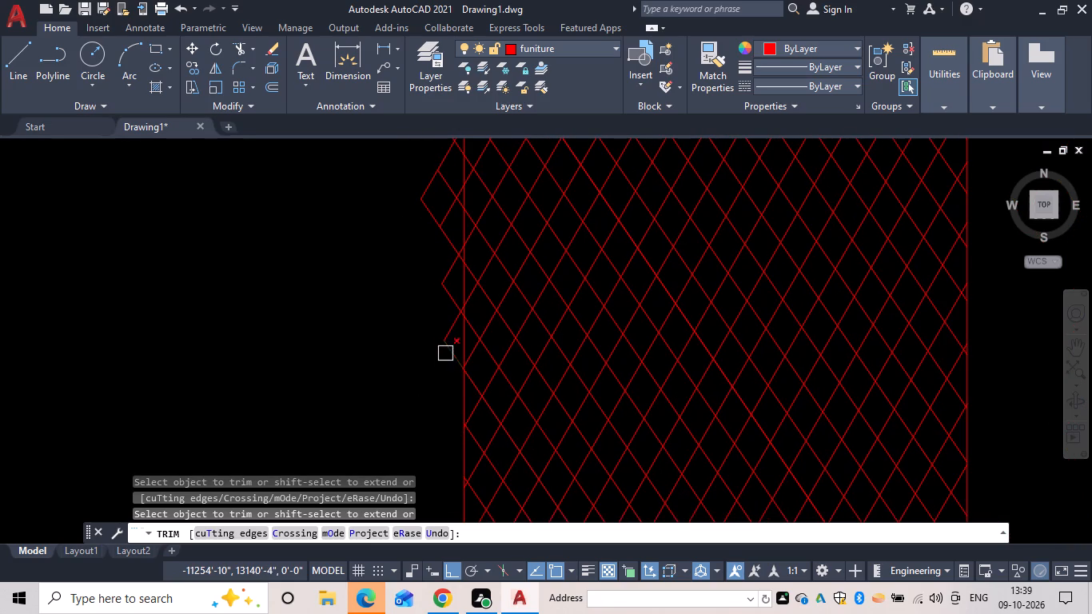
left_click(445, 353)
left_click(441, 325)
left_click_drag(444, 329, 448, 338)
left_click(446, 337)
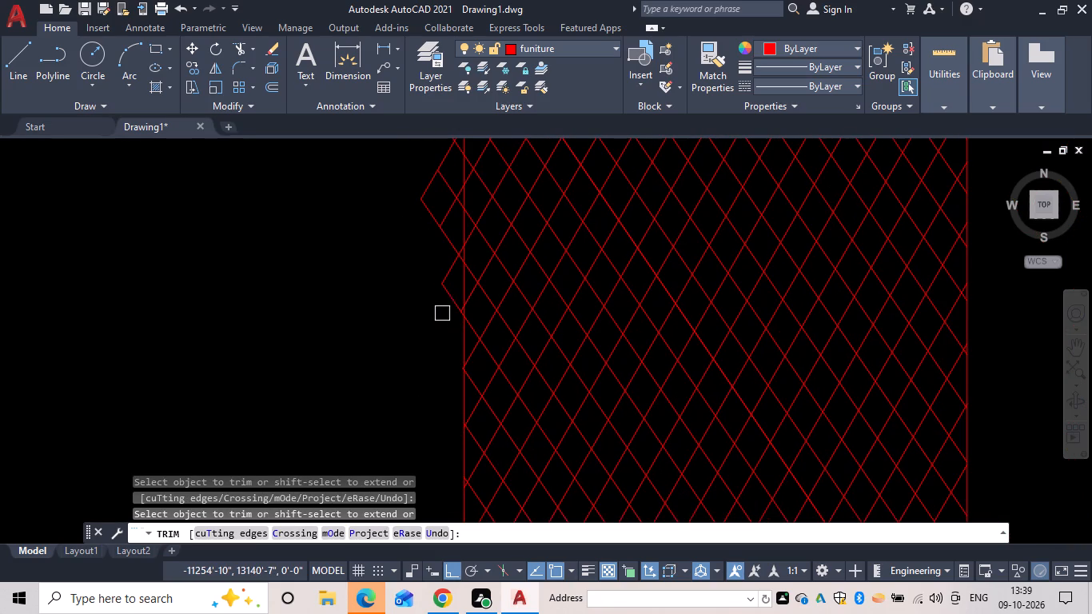
Trim the larger diagonal overhangs outside the northern part of the west edge.
left_click(444, 300)
left_click(447, 282)
left_click(447, 244)
left_click(441, 224)
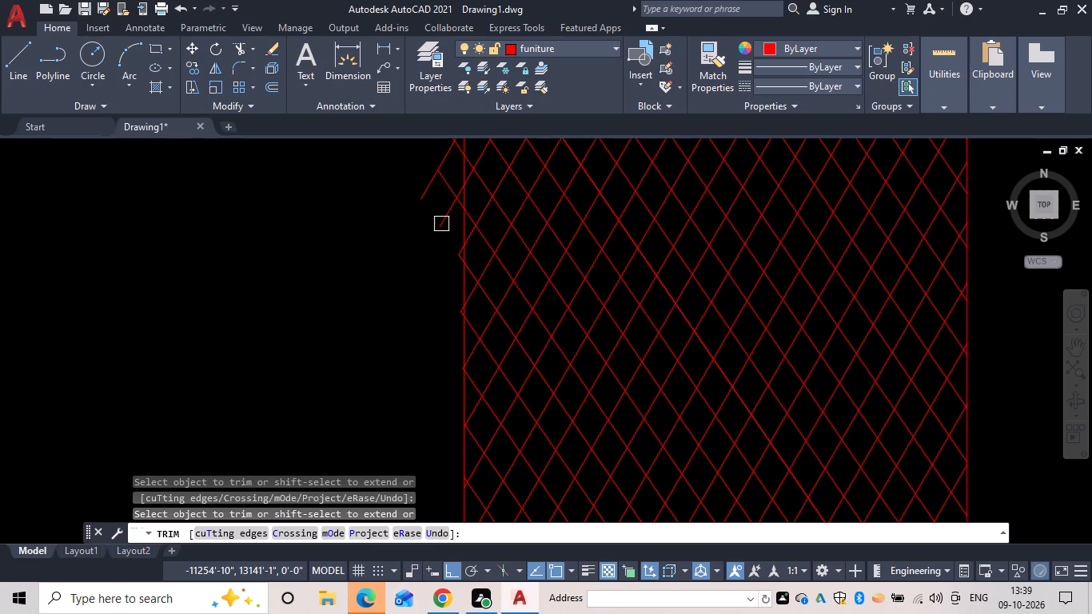
left_click(431, 188)
left_click_drag(440, 181, 442, 189)
left_click(444, 215)
left_click(444, 160)
Trim the remaining V-shaped diagonal ends outside the northern and middle parts of the rectangle's west edge.
scroll(467, 189, "up", 3)
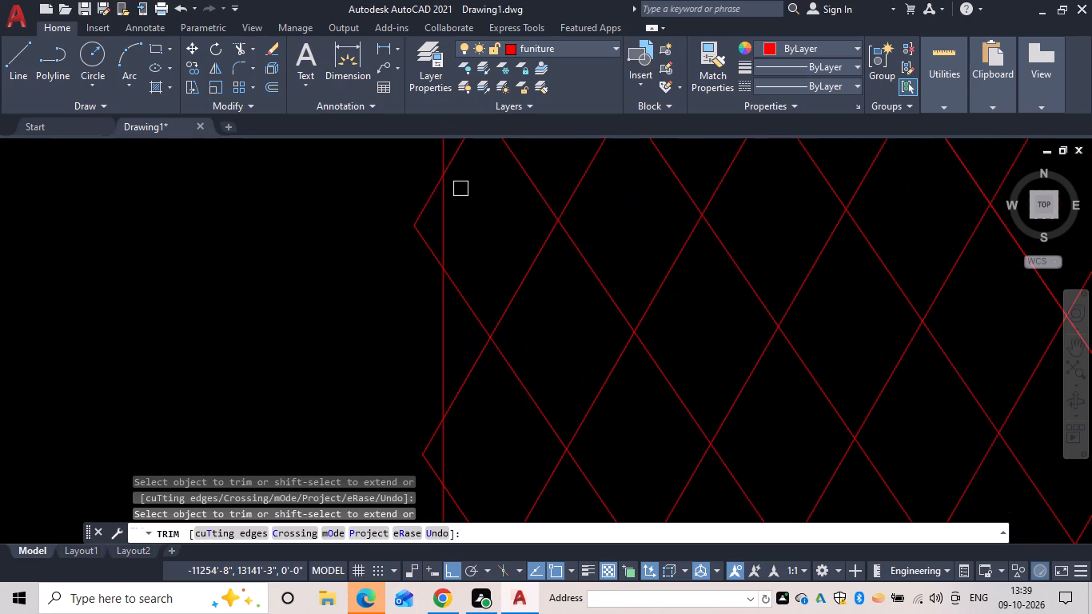
left_click_drag(428, 203, 424, 213)
left_click_drag(415, 226, 410, 240)
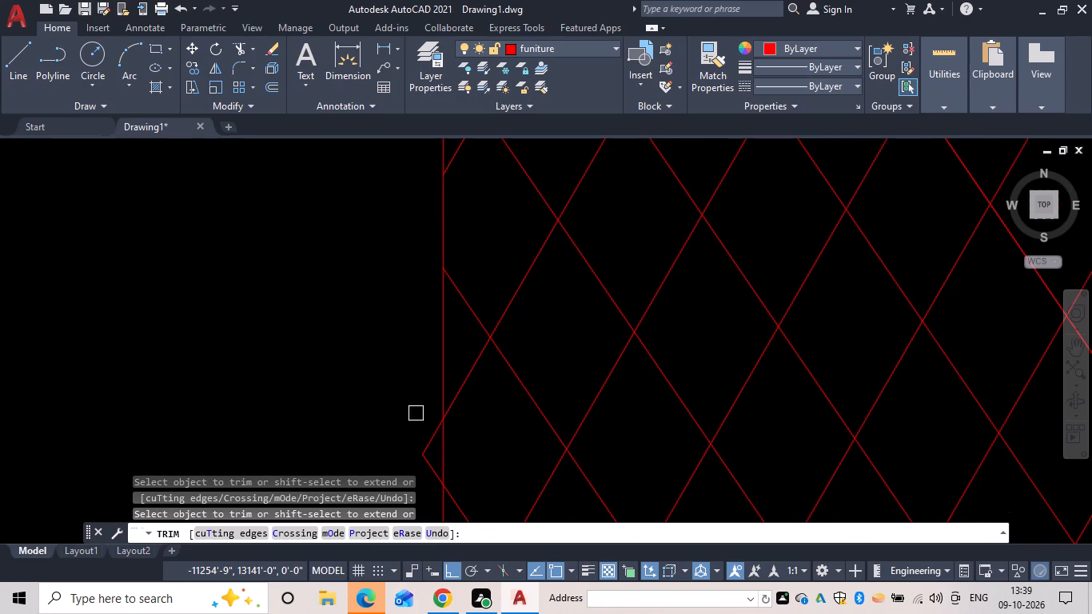
left_click(425, 438)
left_click(426, 455)
scroll(410, 445, "down", 3)
middle_click_drag(402, 429, 402, 427)
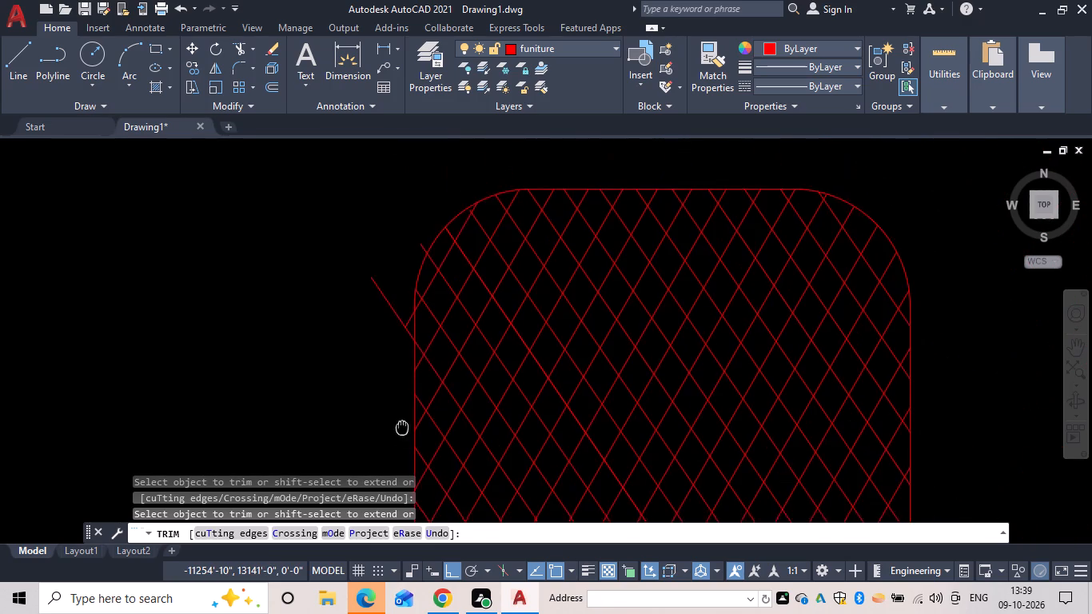
middle_click_drag(402, 427, 432, 202)
scroll(440, 272, "up", 7)
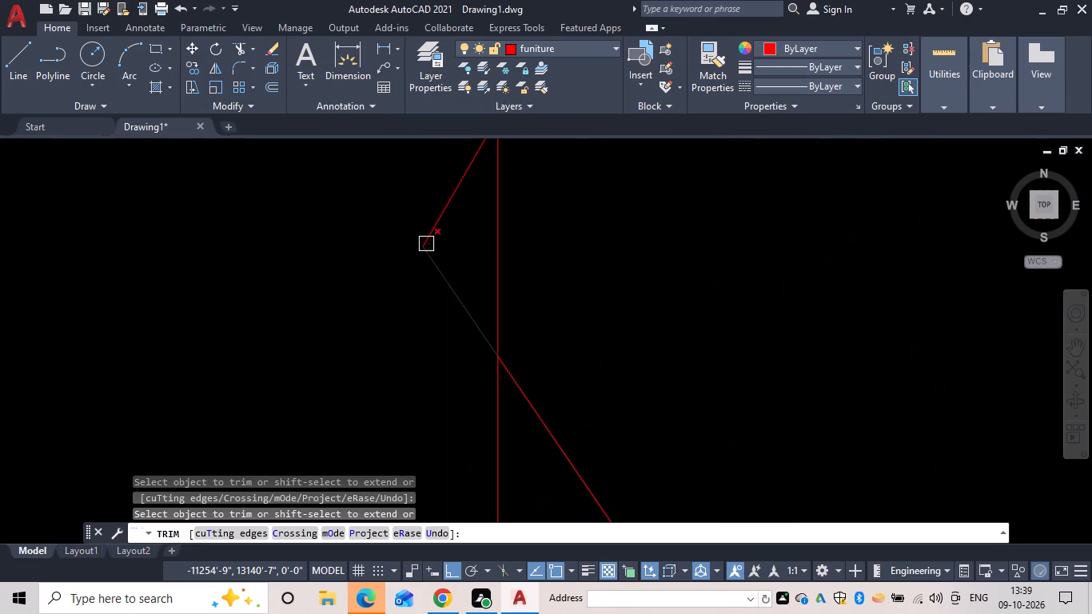
left_click(428, 245)
left_click(436, 223)
Trim the diagonal overhangs outside the north end of the west edge and the northwest rounded corner.
scroll(440, 302, "down", 6)
middle_click_drag(427, 334, 470, 189)
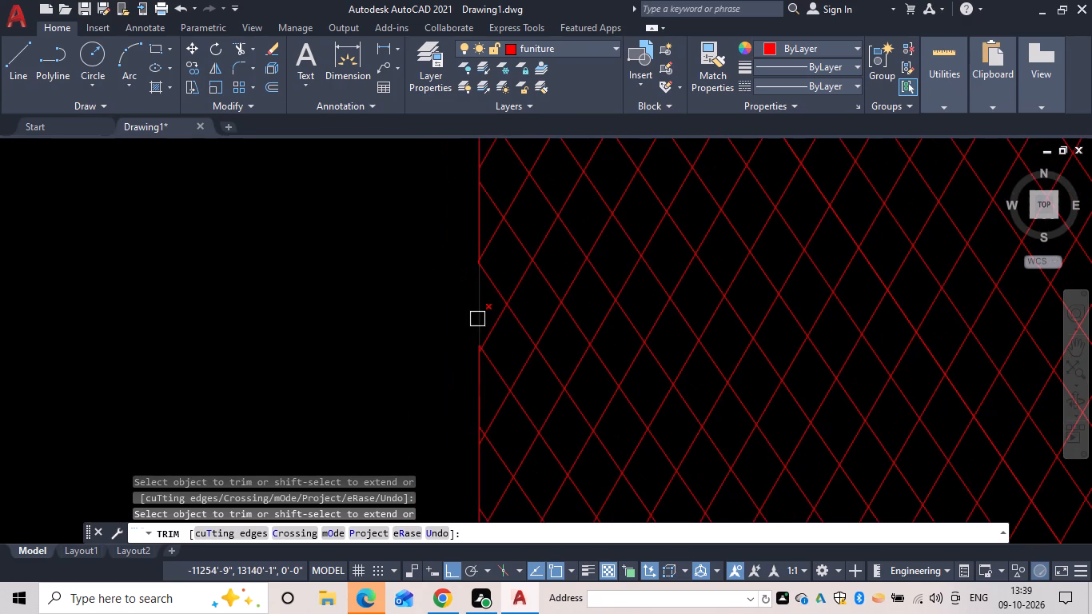
scroll(481, 359, "up", 4)
scroll(480, 333, "down", 6)
middle_click_drag(463, 333, 464, 341)
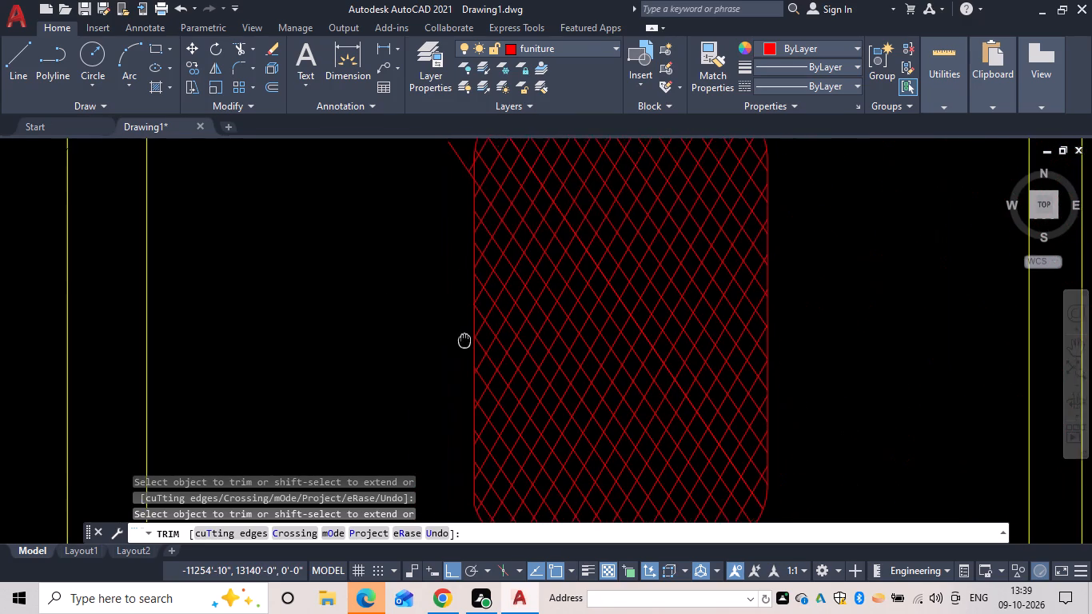
middle_click_drag(464, 341, 469, 476)
scroll(462, 295, "up", 3)
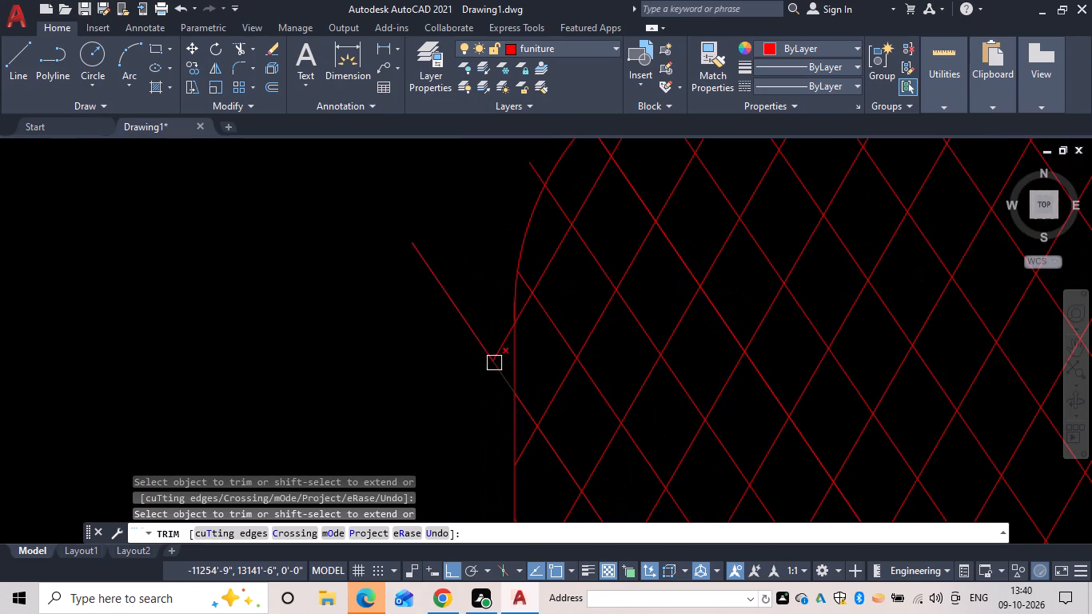
left_click(504, 369)
left_click(480, 346)
left_click(501, 341)
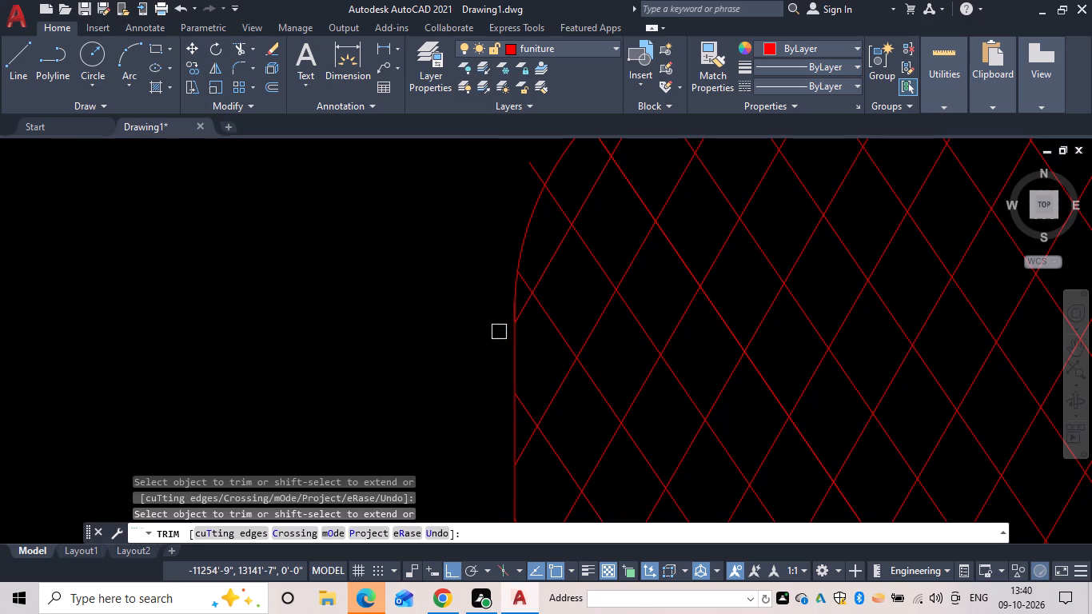
middle_click_drag(496, 325, 490, 449)
left_click(532, 297)
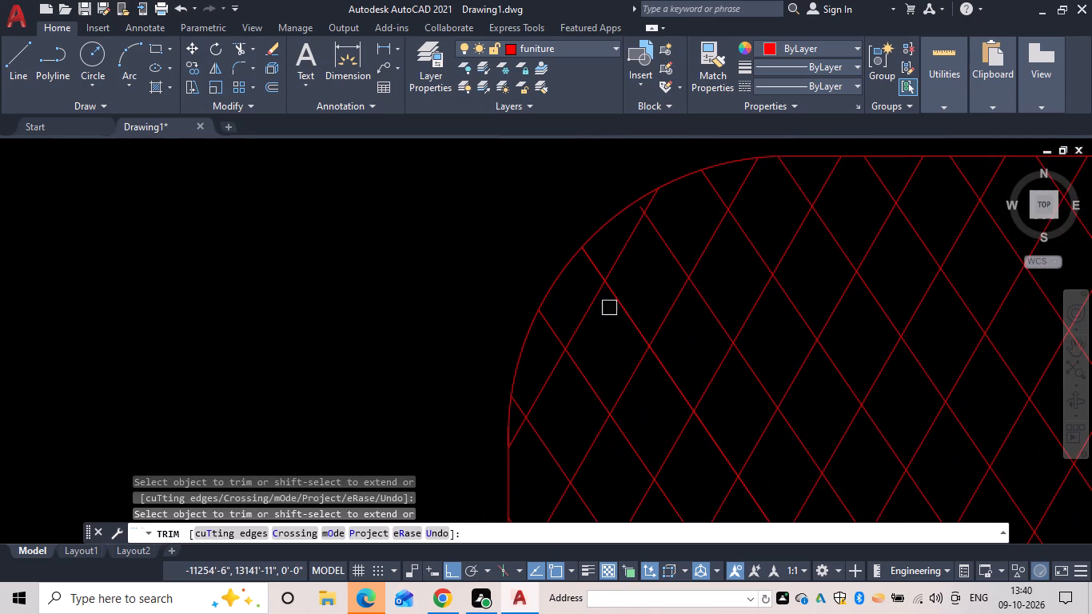
key("Escape")
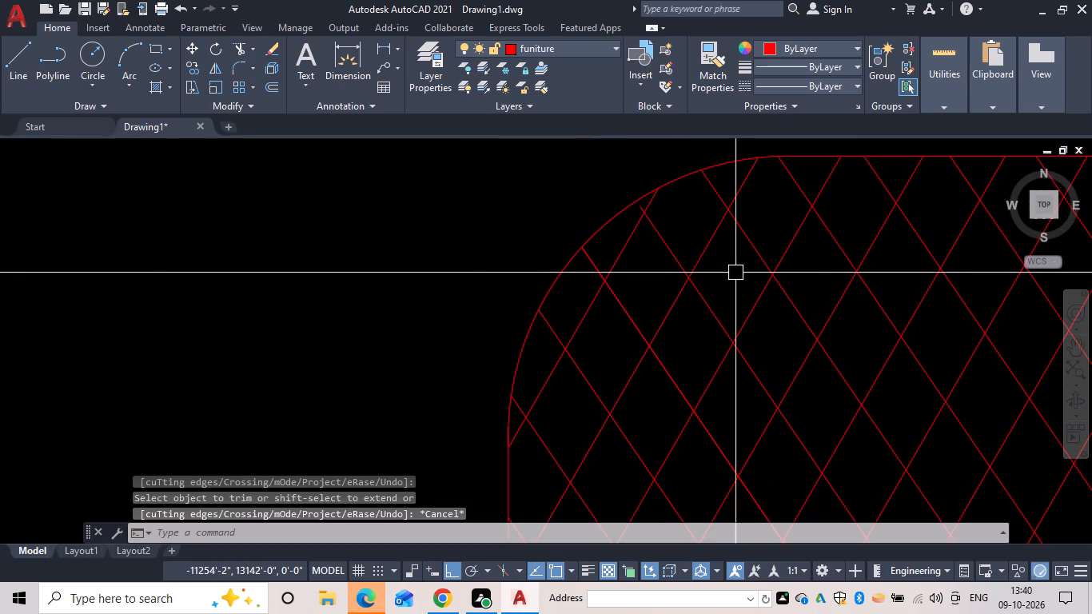
Extend the short diagonal near the northwest corner to meet the rounded outline.
key("e")
type("x")
key("space")
left_click_drag(661, 240, 661, 257)
key("Escape")
Inspect the diagonal pattern along the rectangle's outline, including the southwest rounded corner.
scroll(539, 350, "down", 2)
middle_click_drag(536, 339, 580, 189)
middle_click_drag(592, 367, 609, 217)
scroll(608, 332, "down", 3)
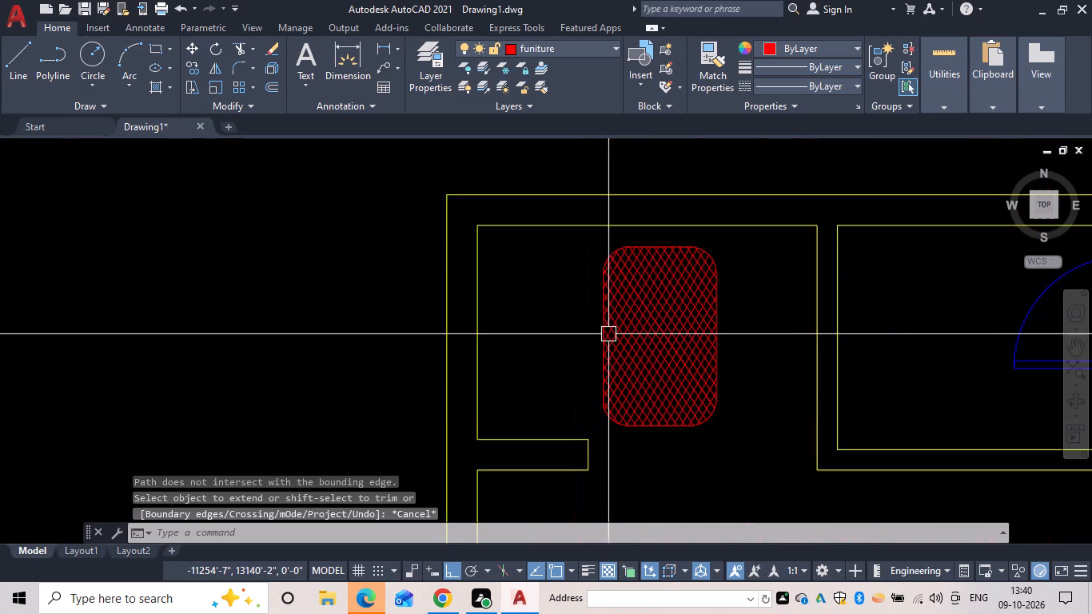
scroll(624, 434, "up", 4)
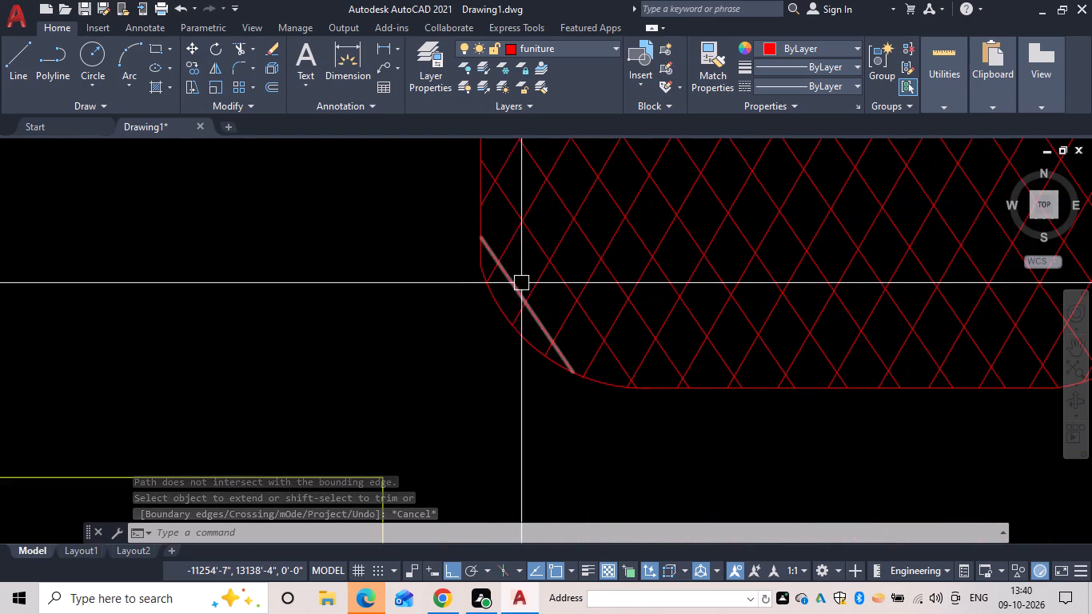
scroll(568, 360, "down", 2)
left_click_drag(548, 402, 424, 339)
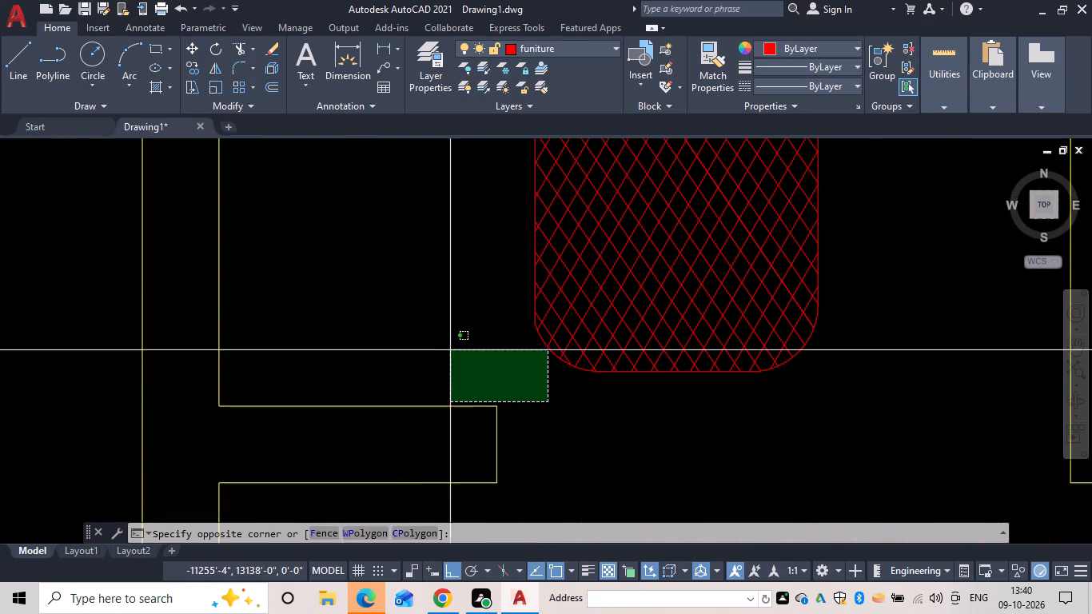
key("Escape")
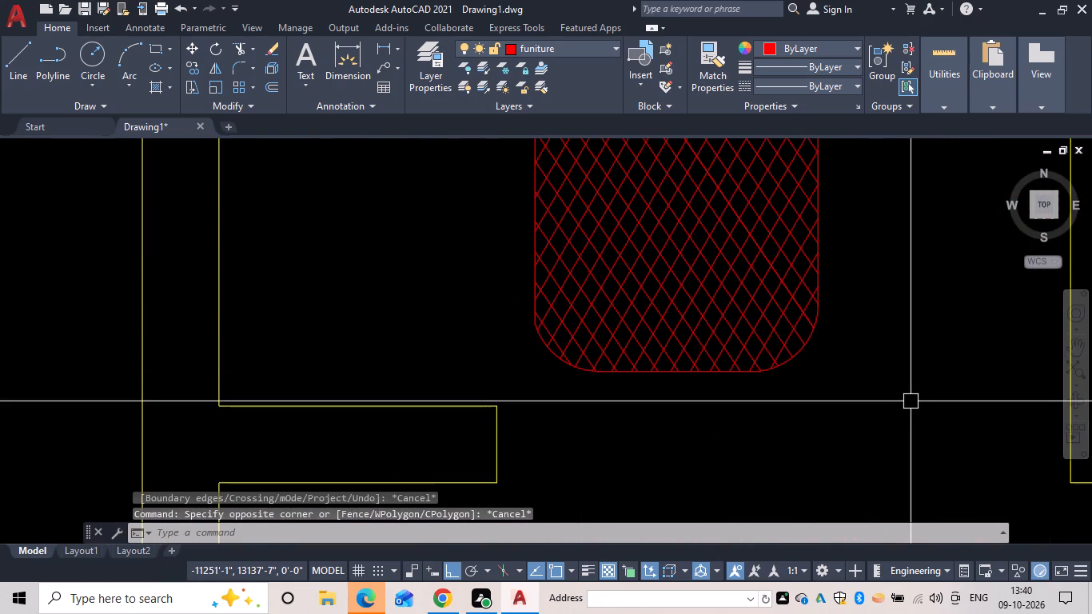
key("Escape")
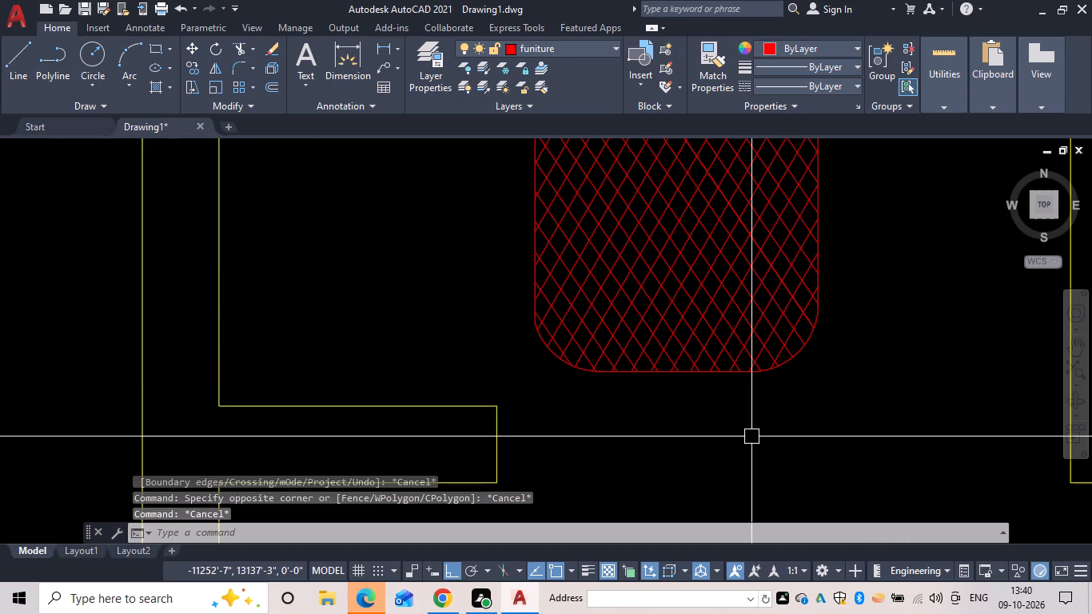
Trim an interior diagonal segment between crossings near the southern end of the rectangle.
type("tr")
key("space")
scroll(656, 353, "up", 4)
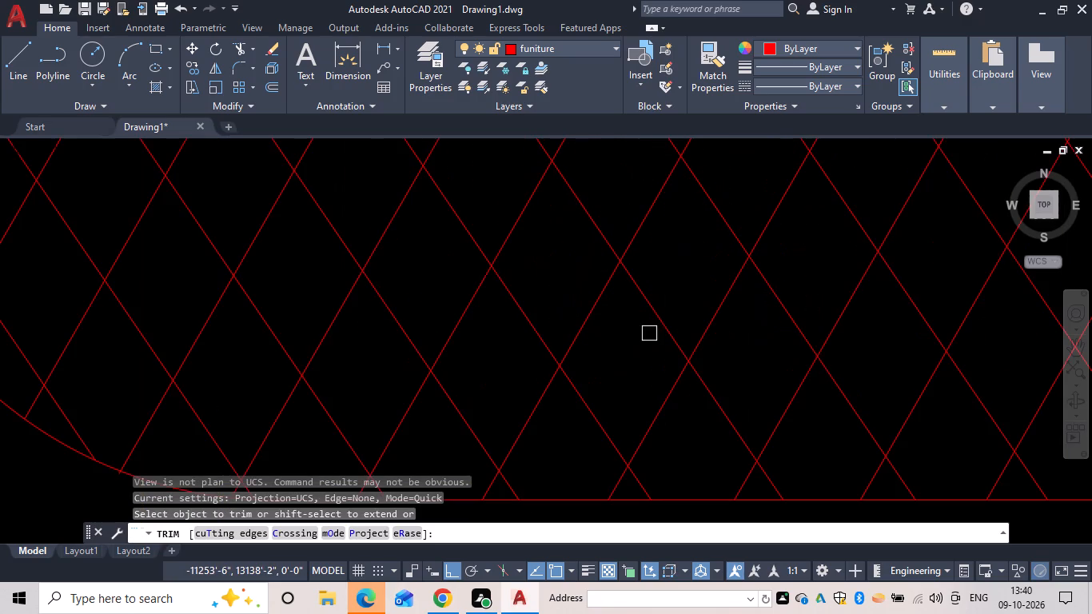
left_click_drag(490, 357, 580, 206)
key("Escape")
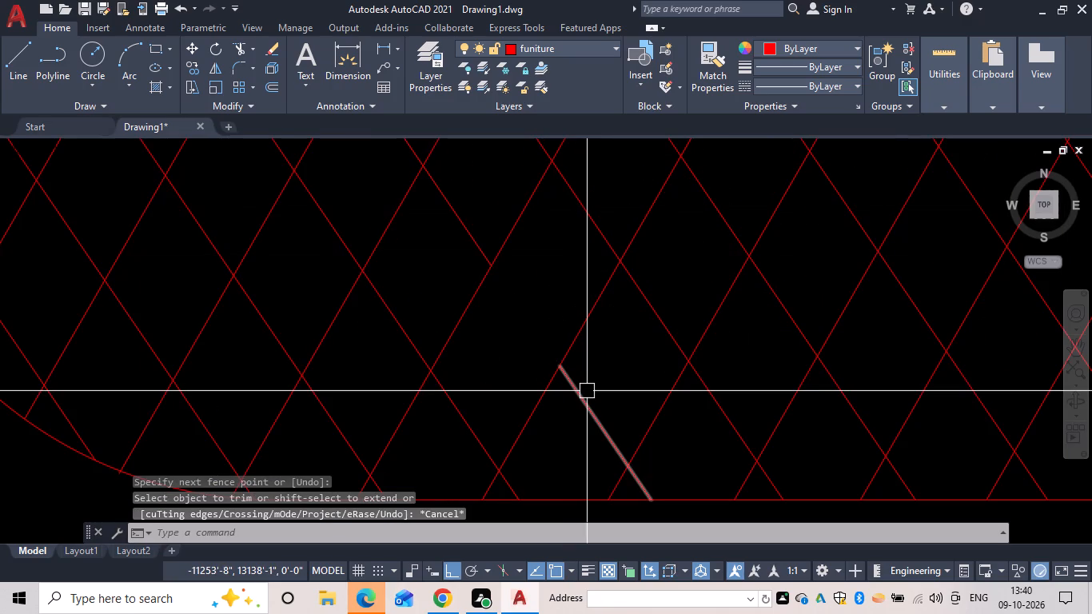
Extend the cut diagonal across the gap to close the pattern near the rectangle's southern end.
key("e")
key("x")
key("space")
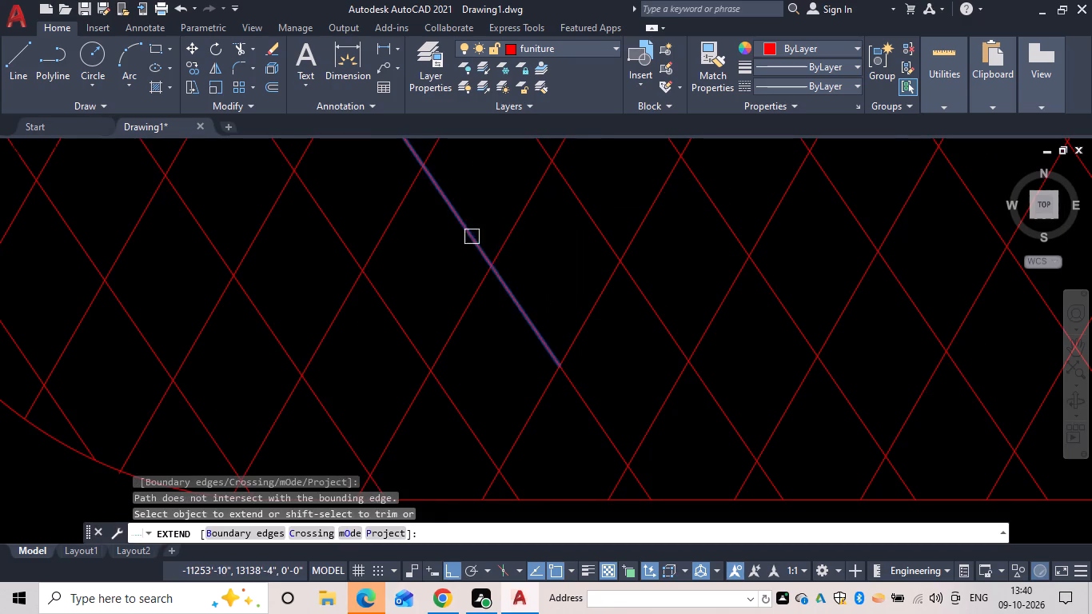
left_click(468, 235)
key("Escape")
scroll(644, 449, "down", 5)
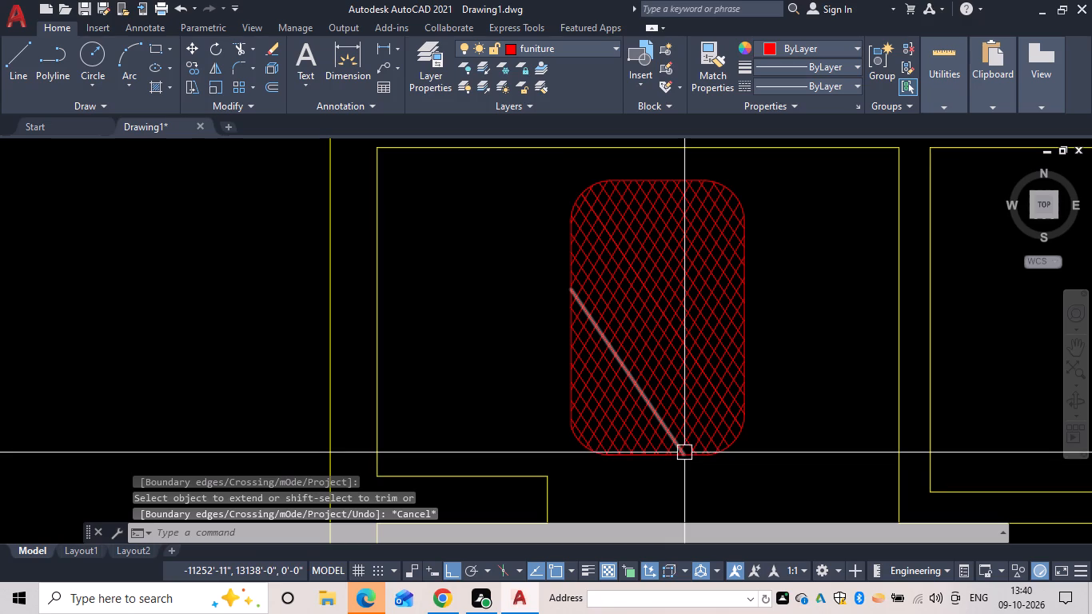
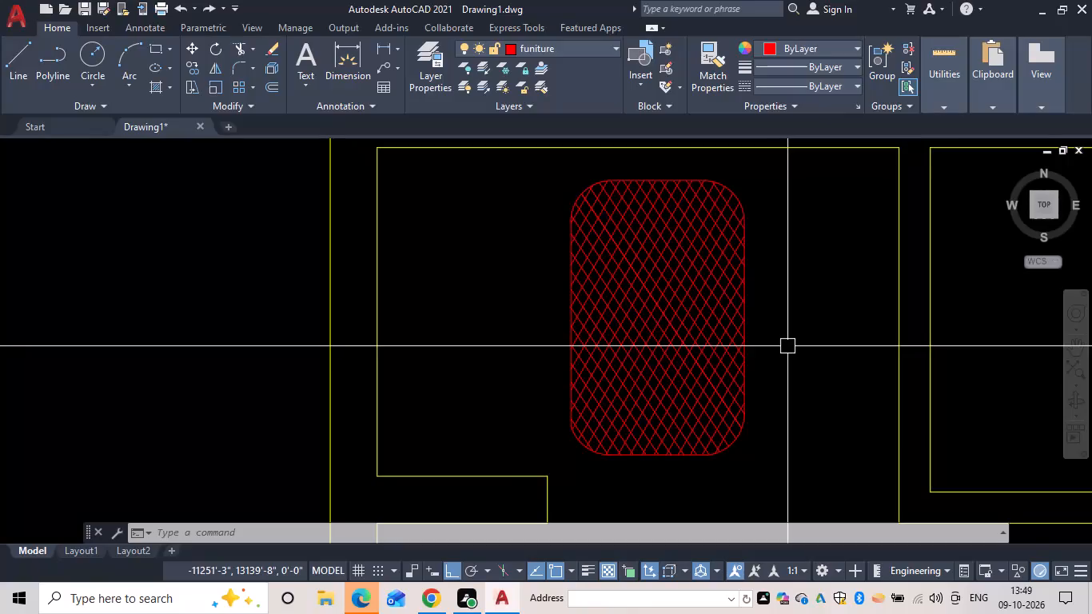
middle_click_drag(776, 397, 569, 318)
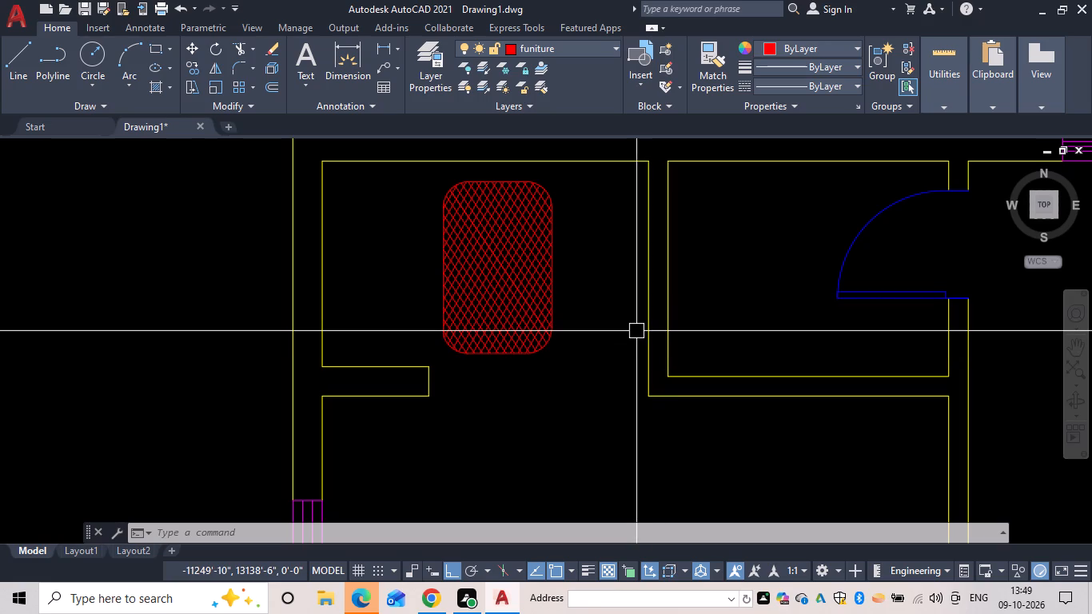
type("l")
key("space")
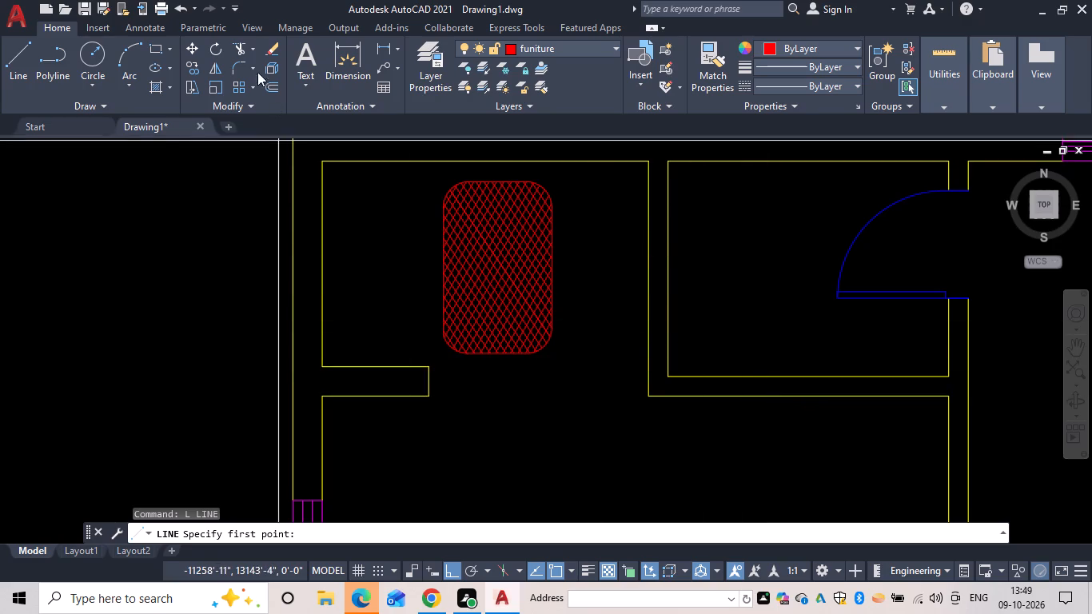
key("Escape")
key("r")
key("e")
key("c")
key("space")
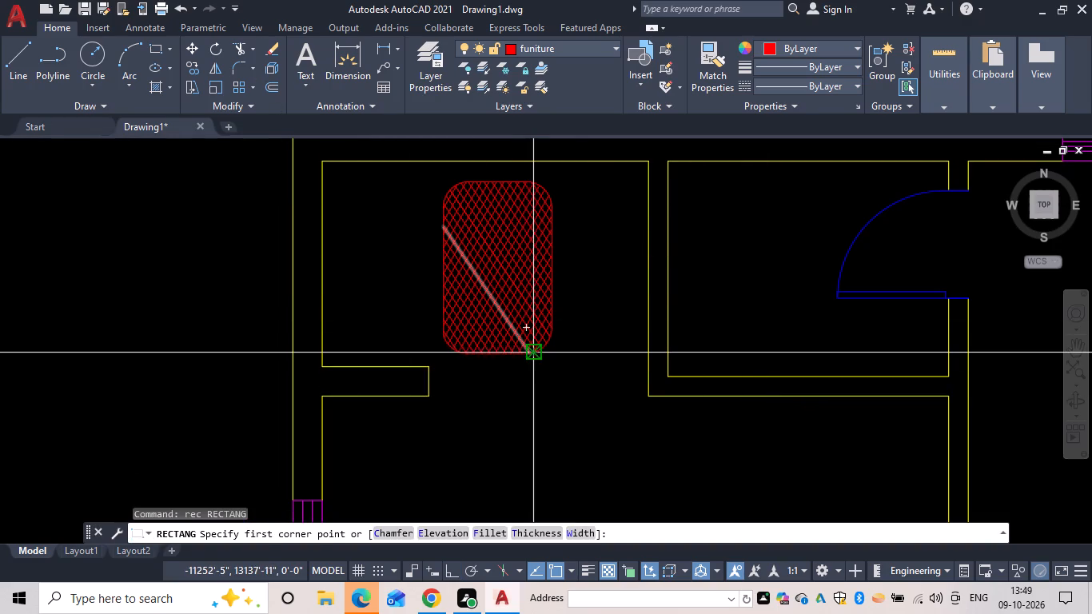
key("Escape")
Draw a small rectangle against the inner south wall of the room with the blue door, east of the patterned rectangle.
key("r")
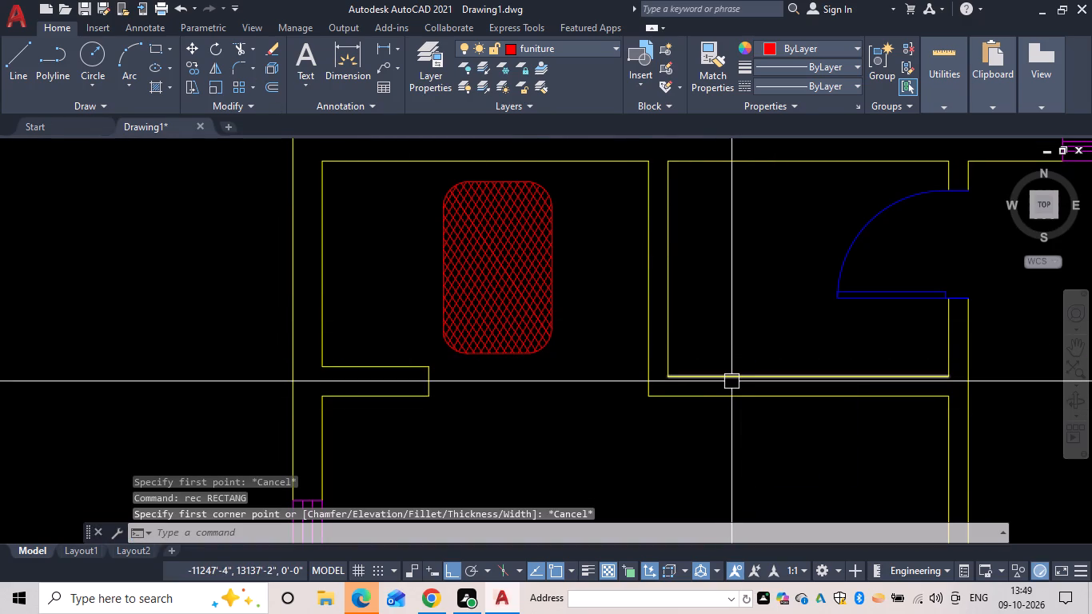
type("ec")
key("space")
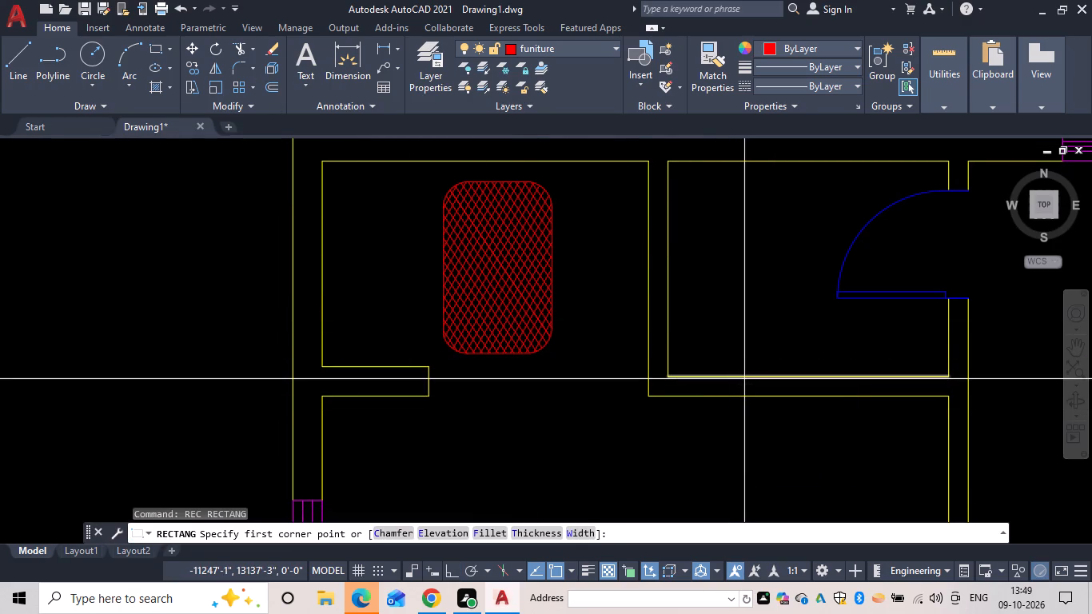
left_click(746, 377)
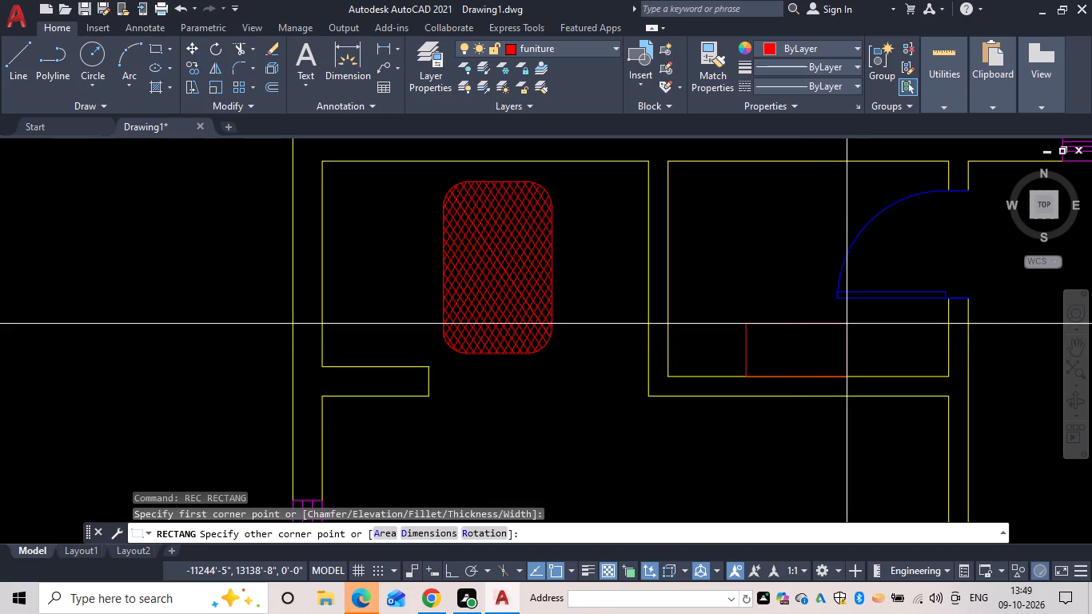
left_click(832, 316)
key("Escape")
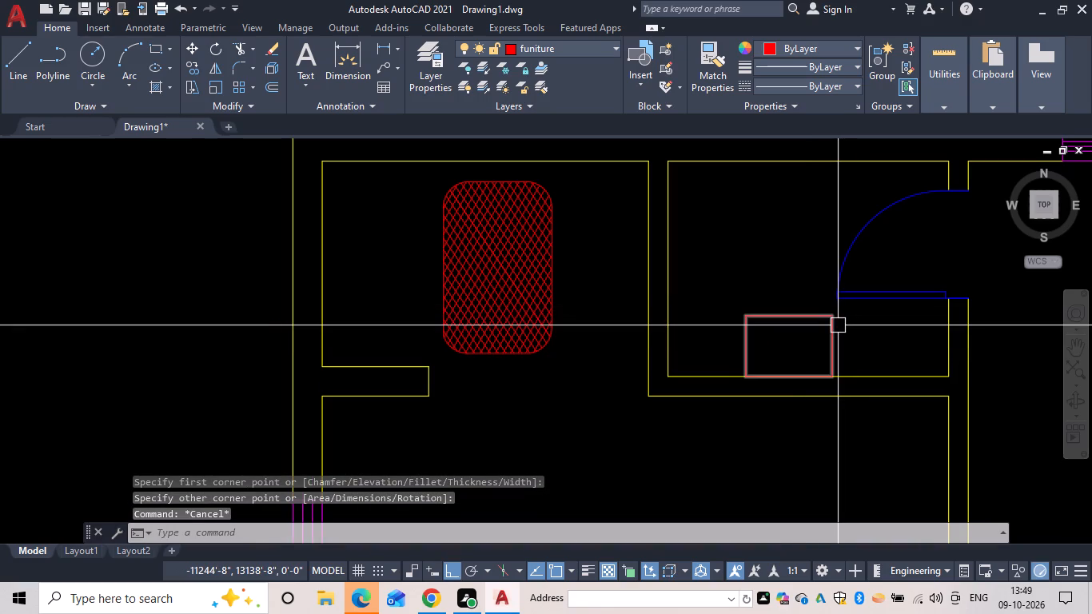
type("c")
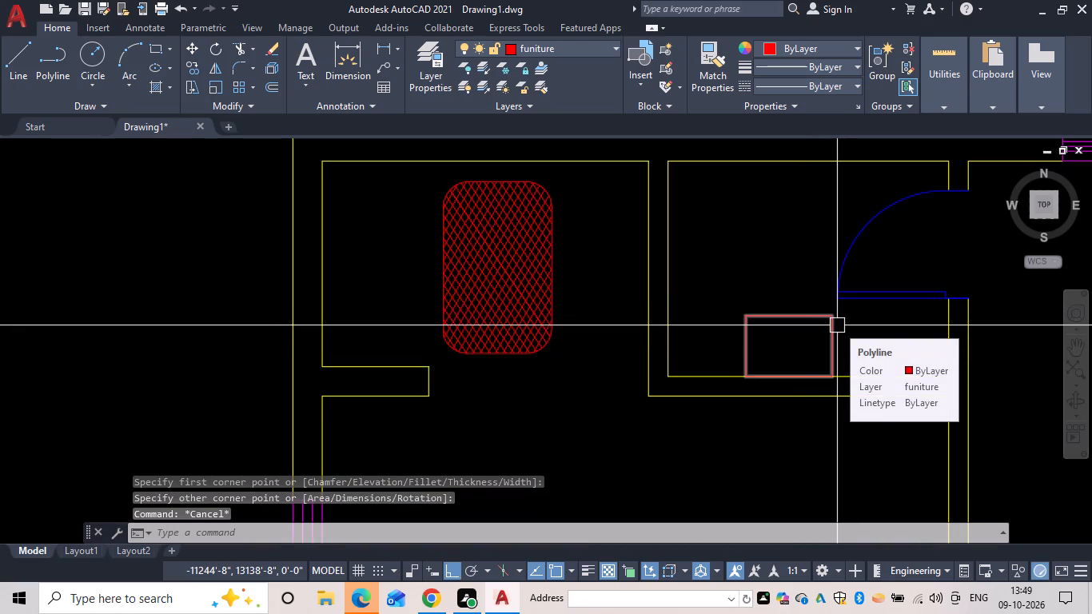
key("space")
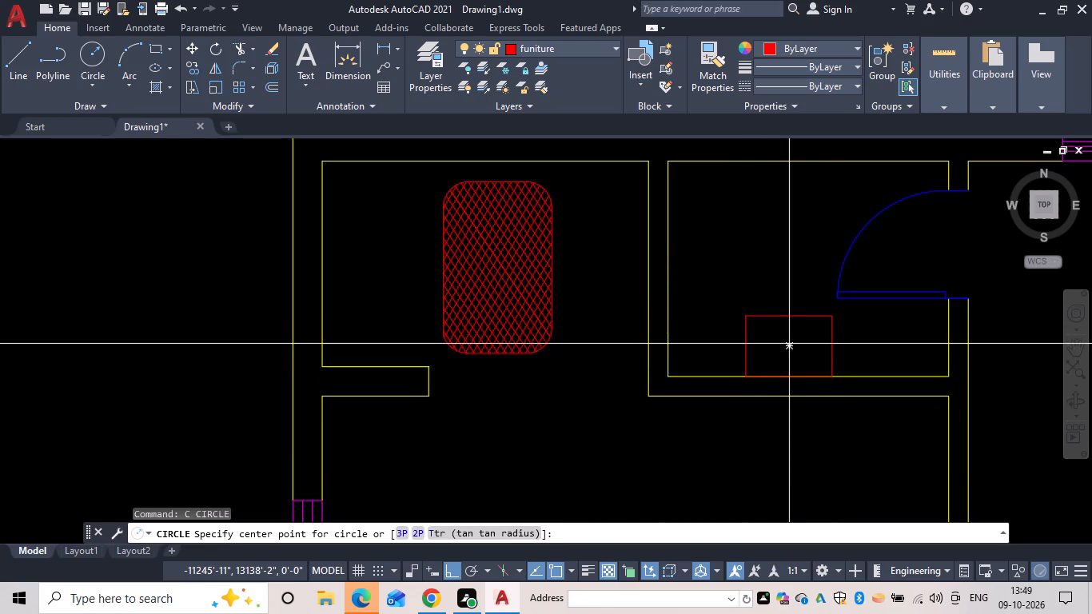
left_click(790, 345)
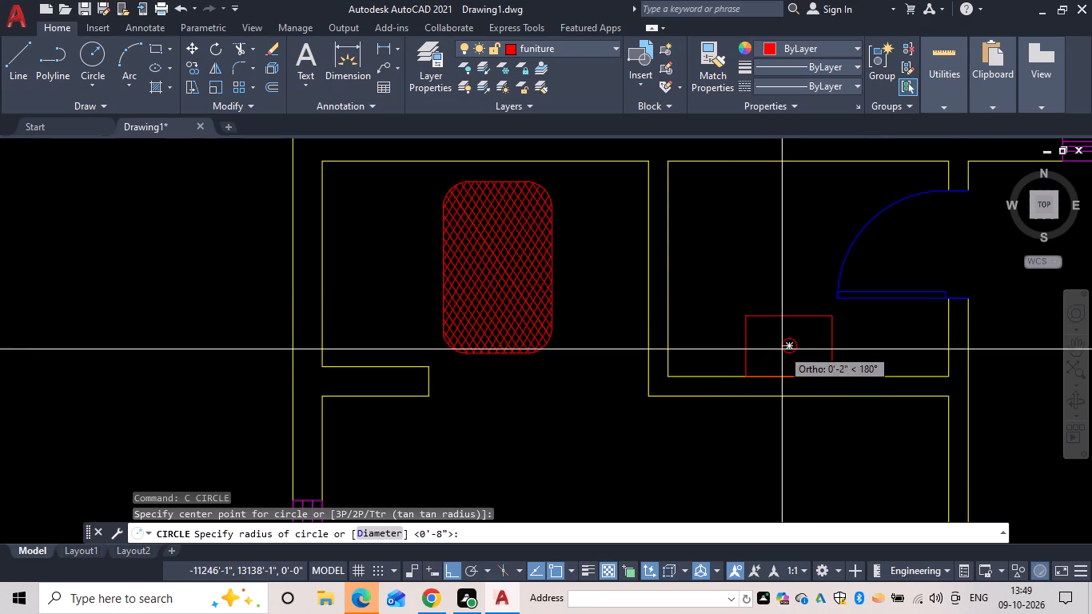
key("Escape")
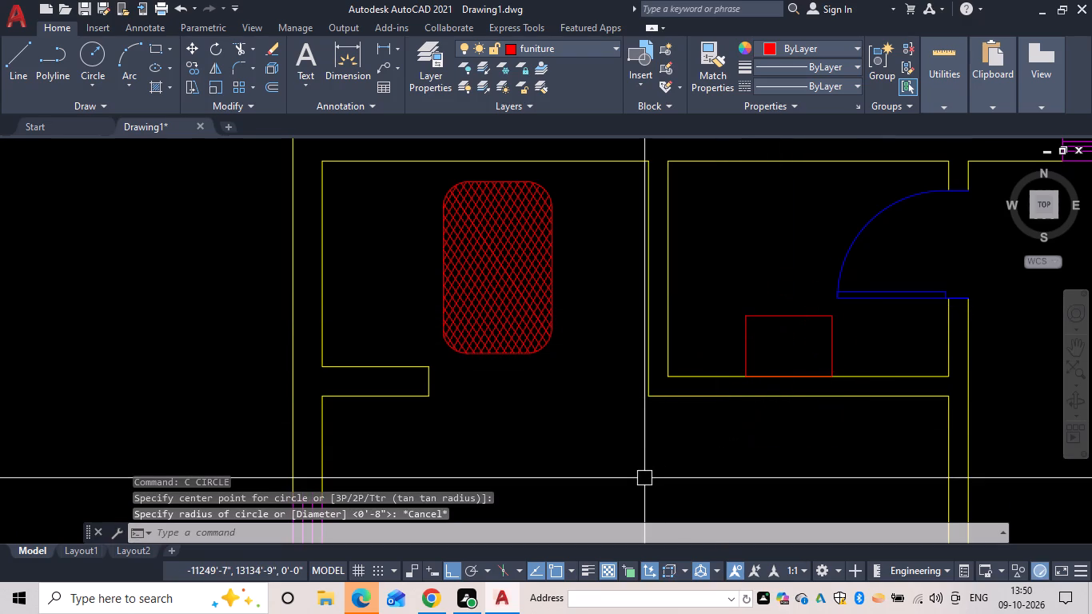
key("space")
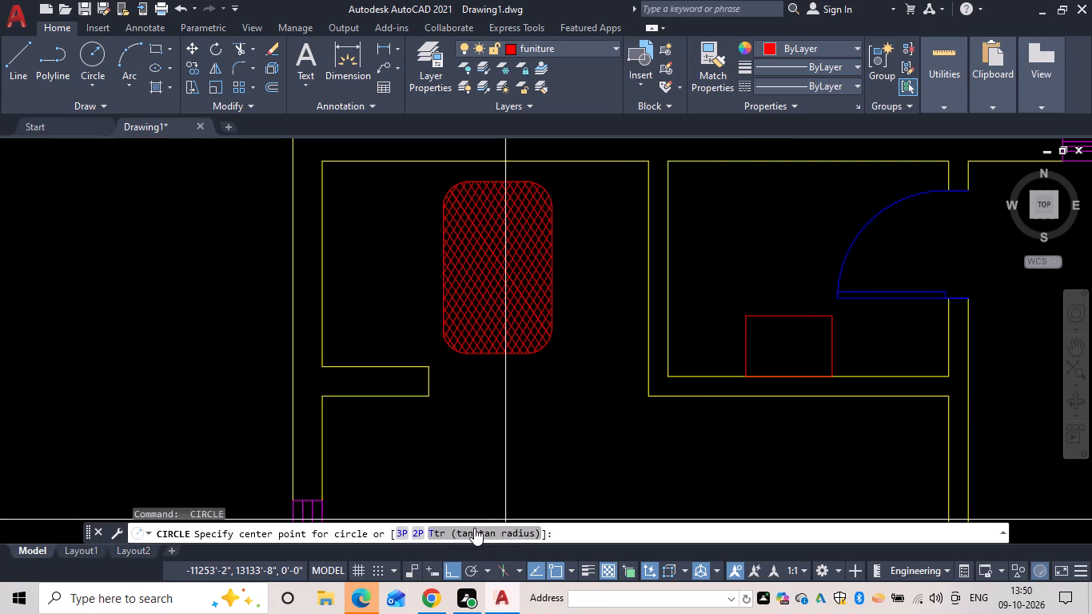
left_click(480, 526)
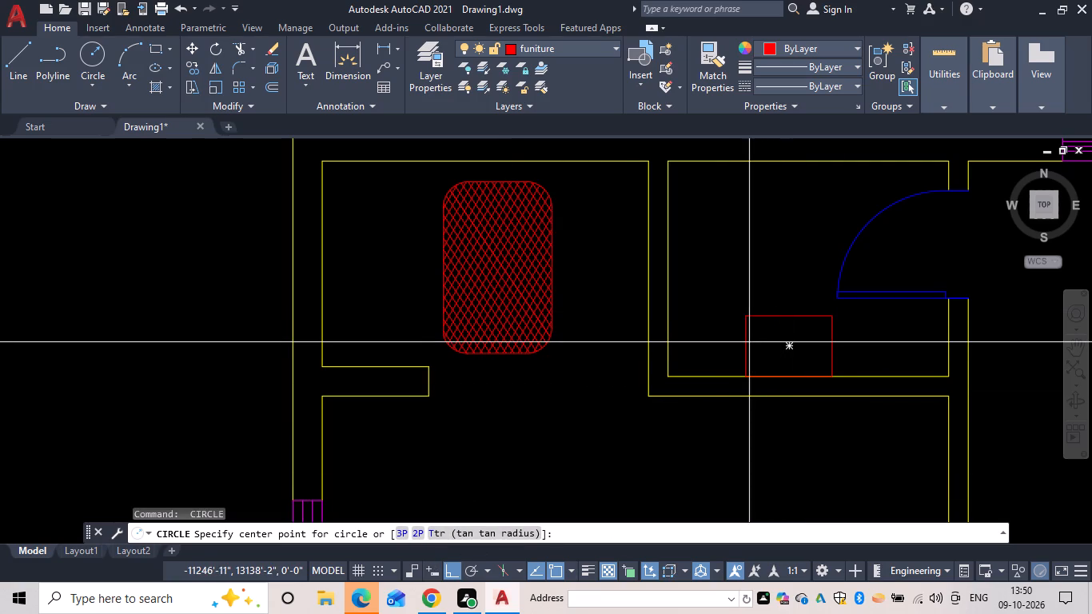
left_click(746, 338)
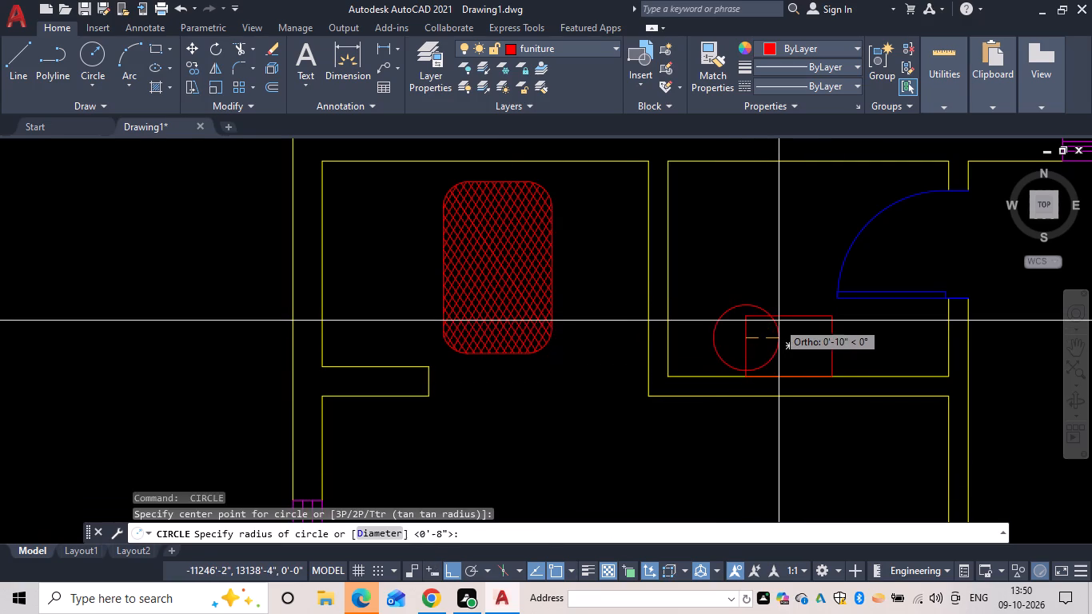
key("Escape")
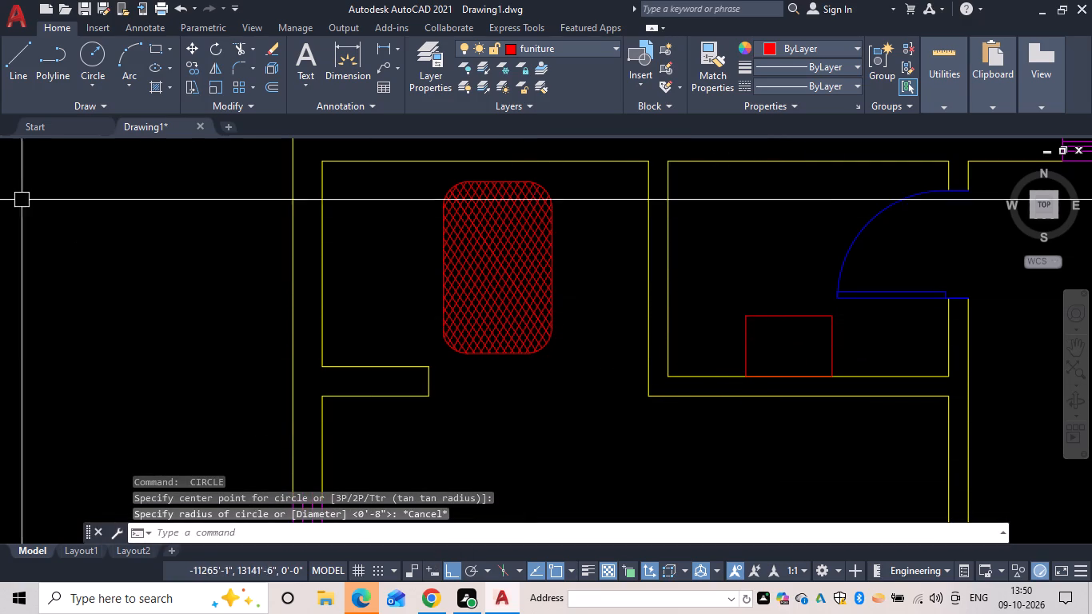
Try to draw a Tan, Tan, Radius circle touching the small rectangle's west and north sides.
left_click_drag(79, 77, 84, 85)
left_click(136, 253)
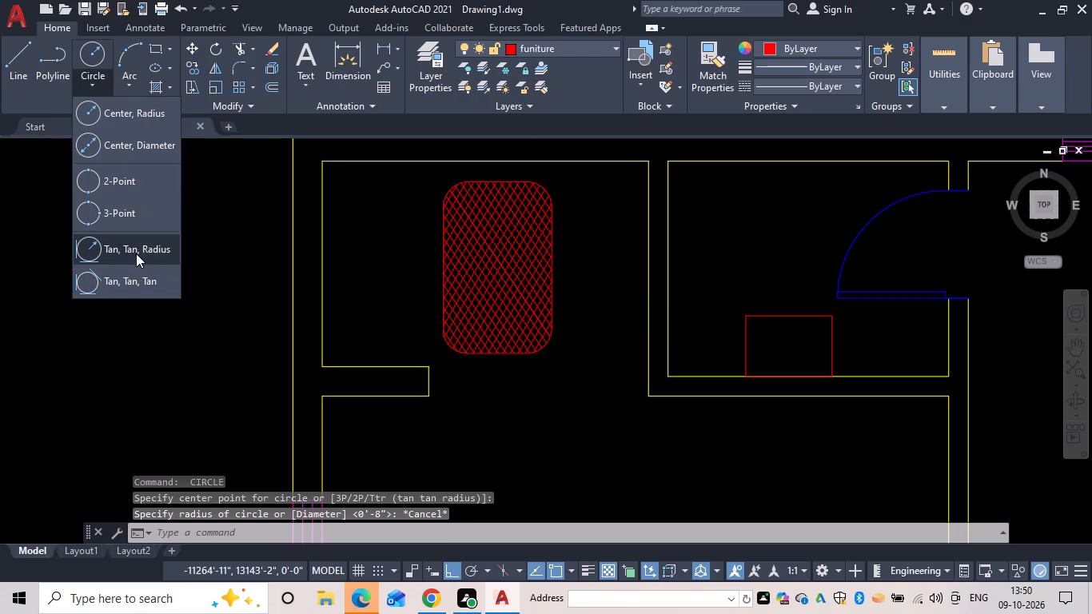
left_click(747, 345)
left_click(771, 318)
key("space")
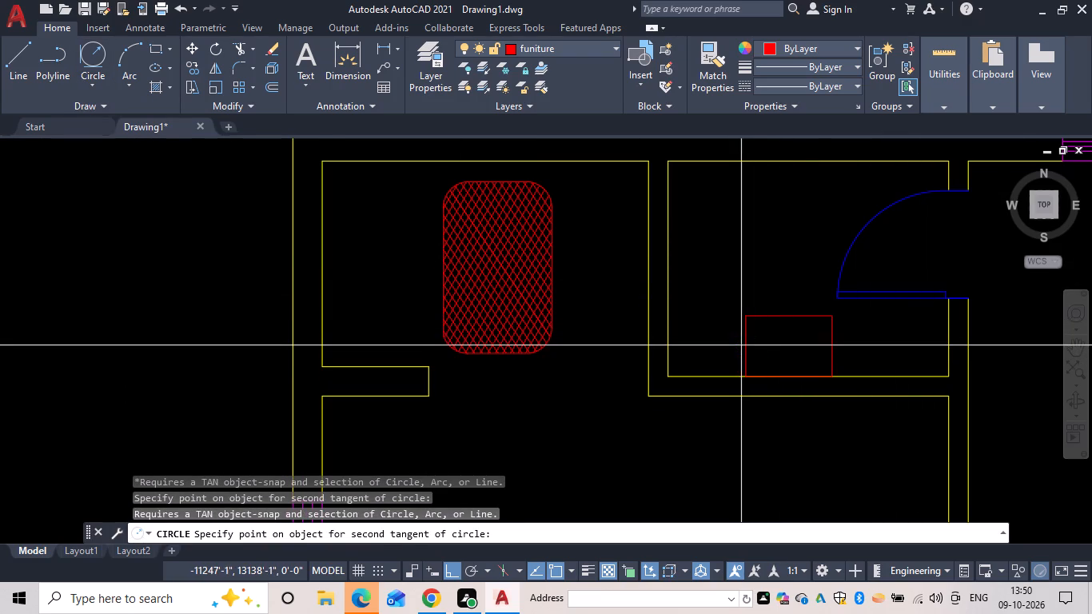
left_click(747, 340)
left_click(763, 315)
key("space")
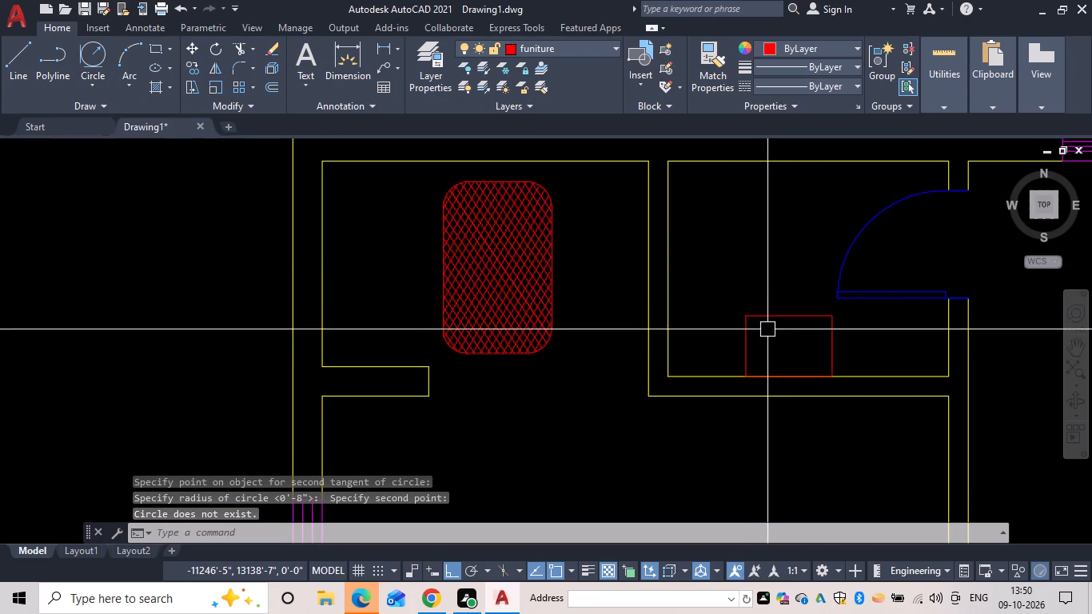
Draw a Tan, Tan, Radius circle with radius 0'-8" touching the small rectangle's west and north sides.
left_click(103, 86)
left_click(146, 253)
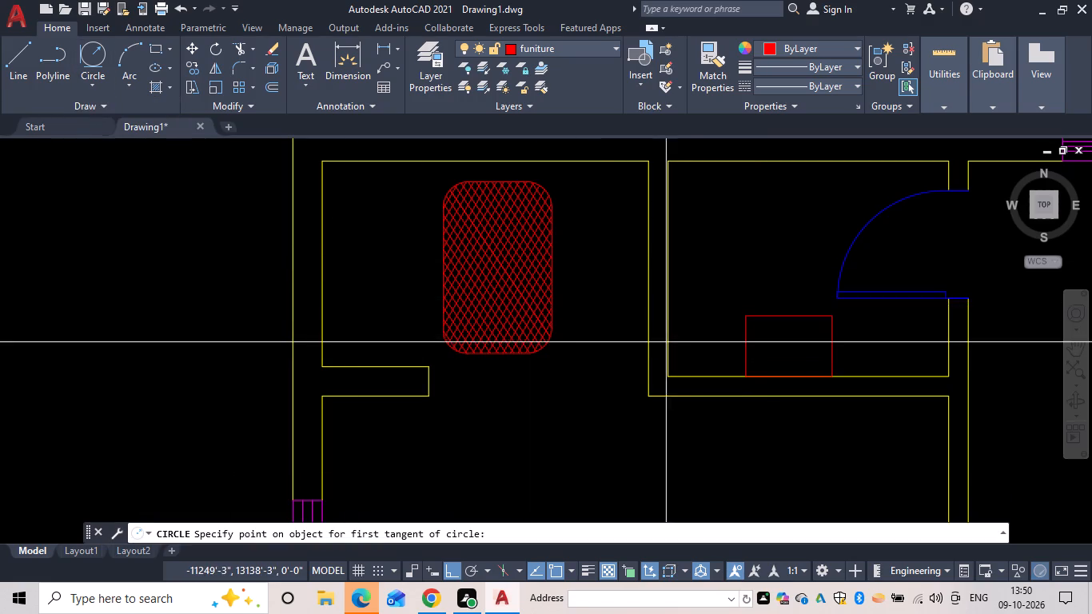
scroll(765, 333, "up", 3)
middle_click_drag(767, 329, 444, 290)
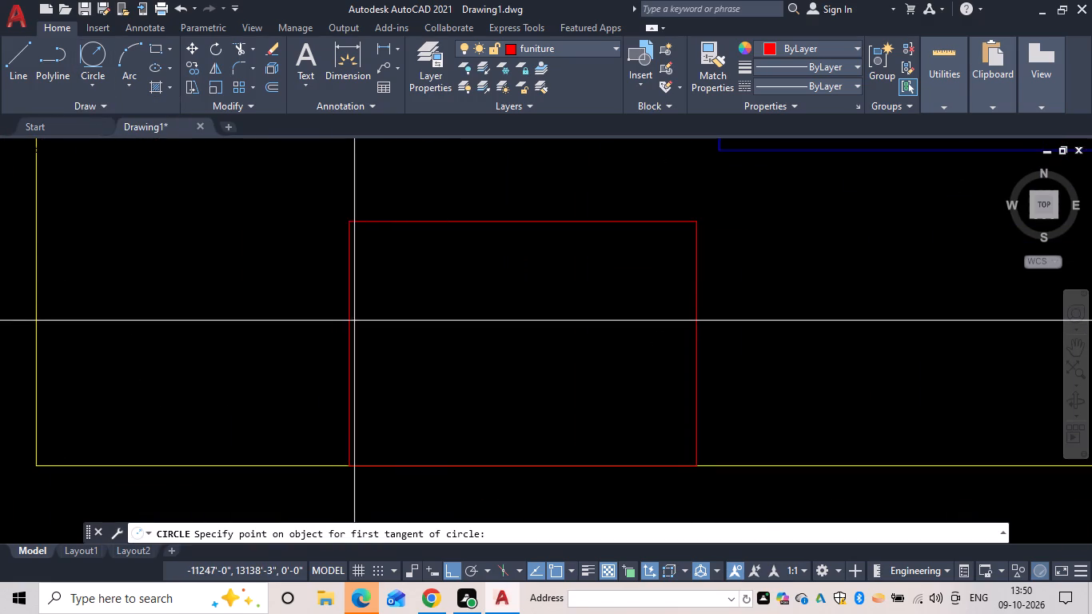
left_click(347, 313)
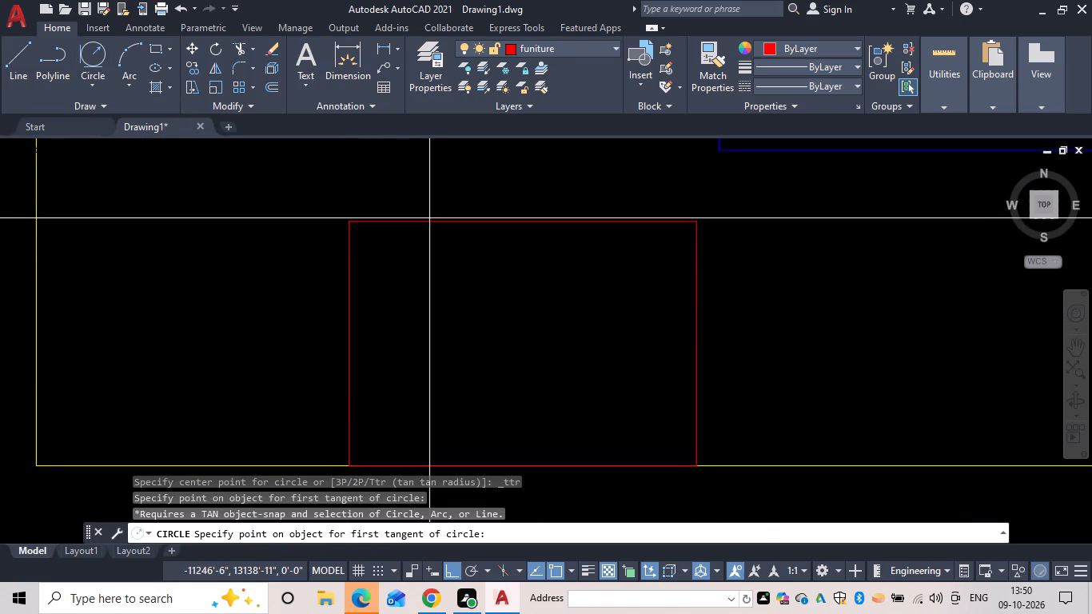
left_click(429, 221)
key("space")
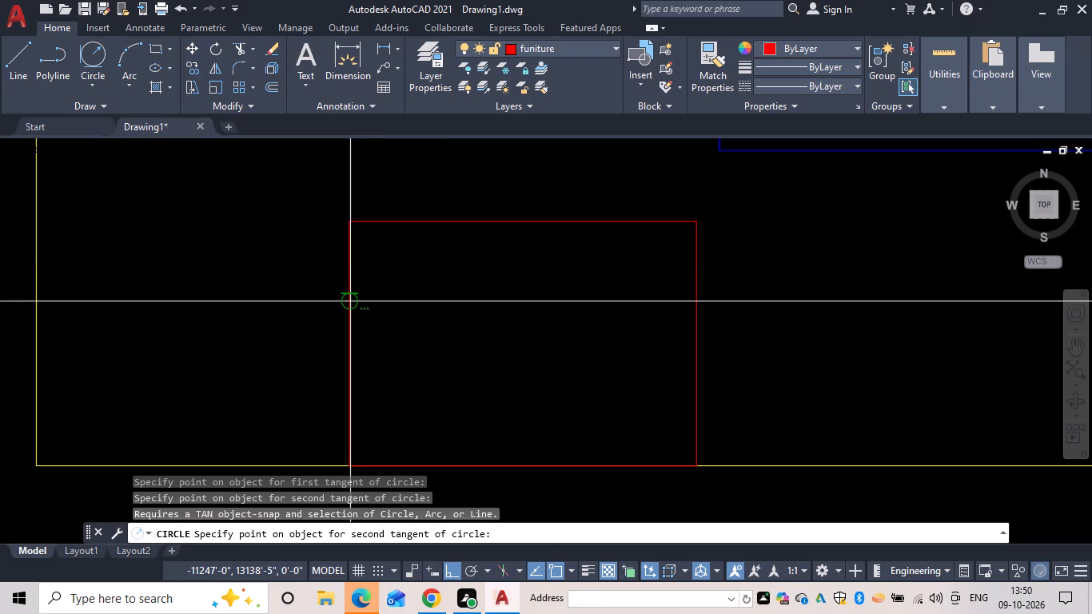
left_click(350, 301)
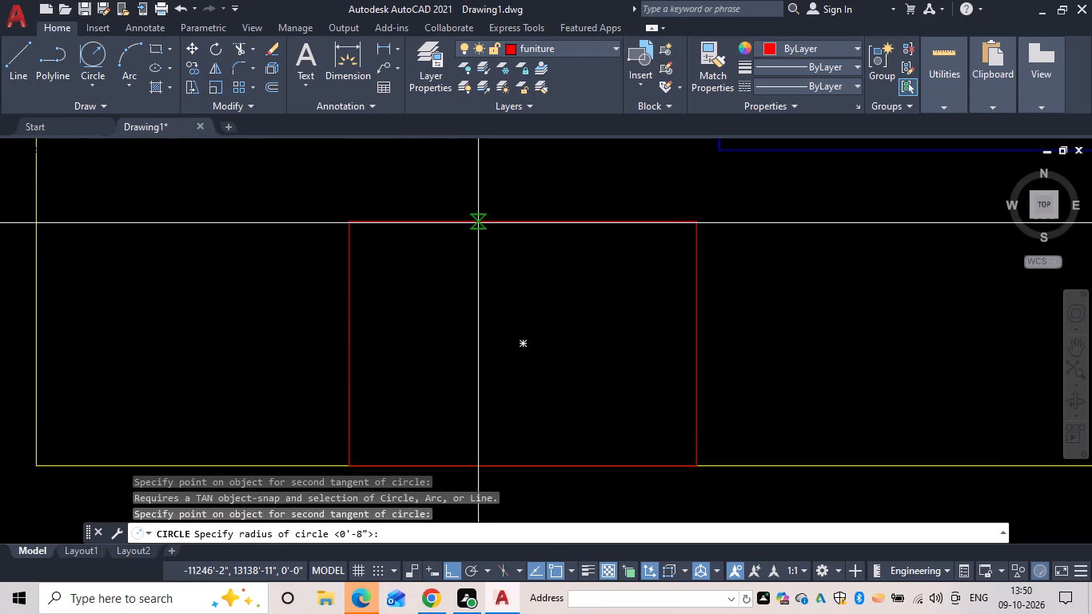
left_click(478, 223)
key("space")
scroll(524, 356, "down", 3)
middle_click_drag(525, 353, 524, 345)
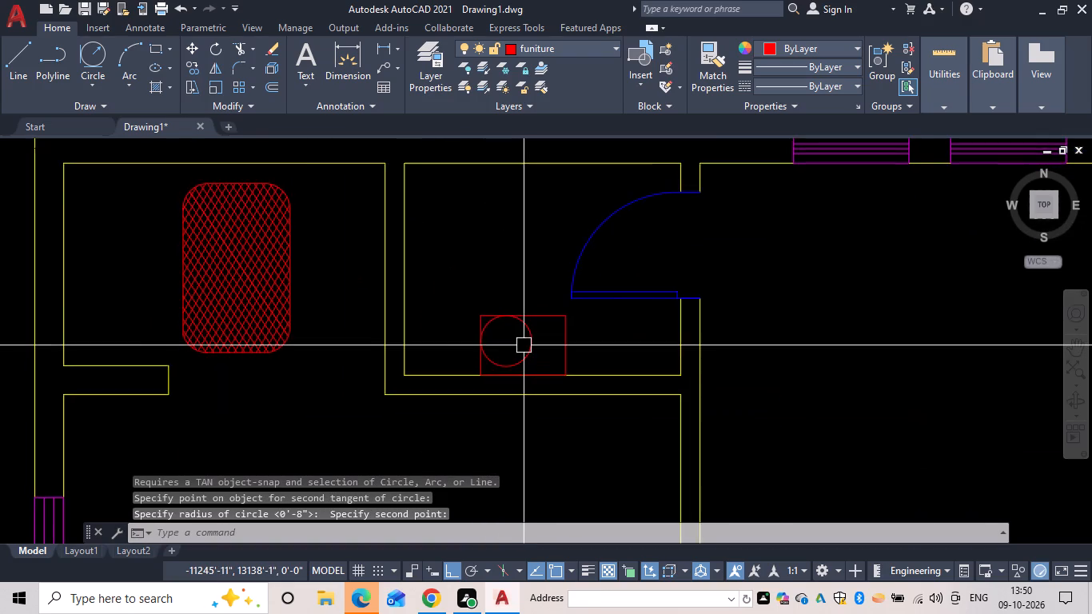
Draw a second Tan, Tan, Radius circle with radius 0'-8" touching the small rectangle's north and east sides.
scroll(524, 339, "up", 2)
left_click(96, 83)
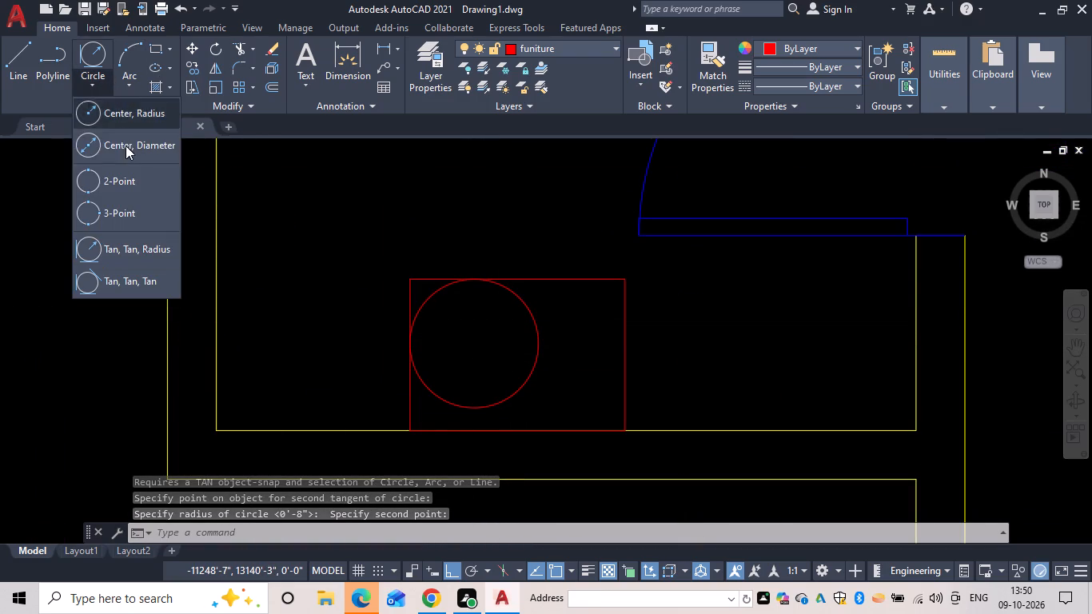
left_click(135, 246)
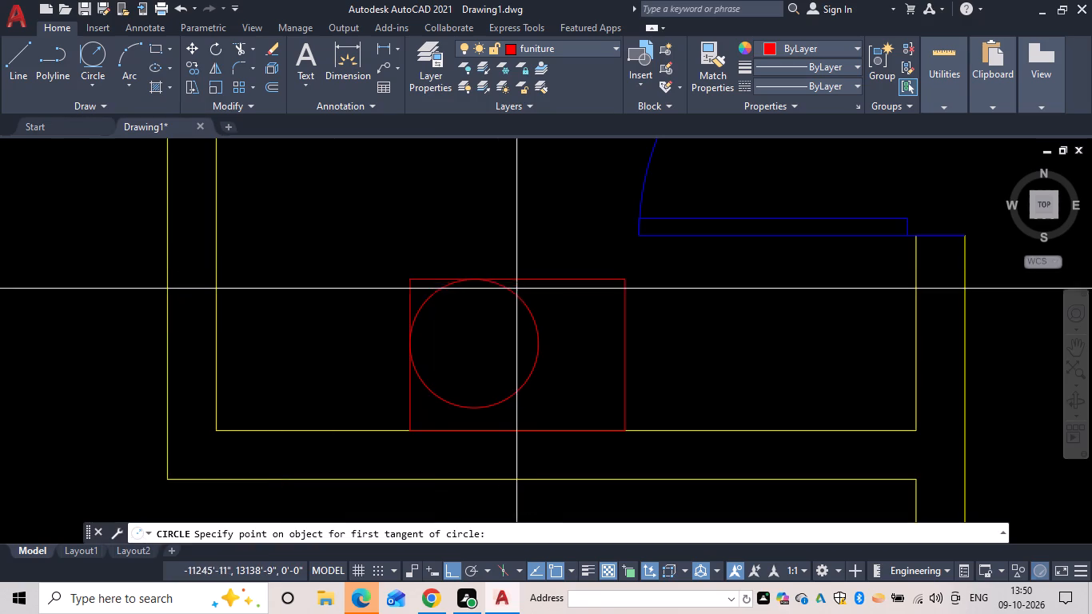
left_click(561, 278)
key("space")
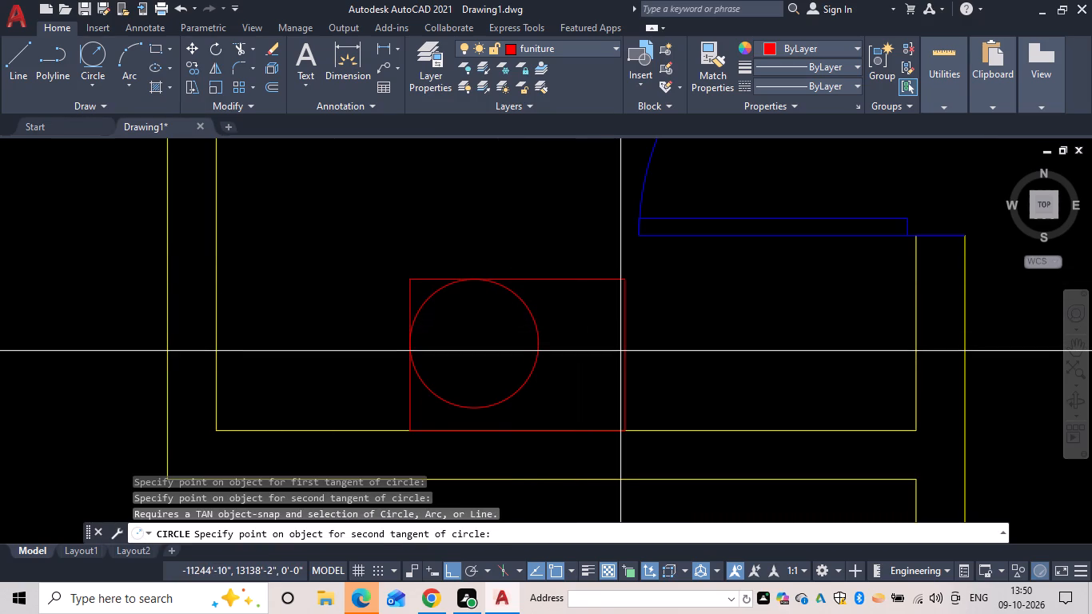
left_click(624, 342)
key("space")
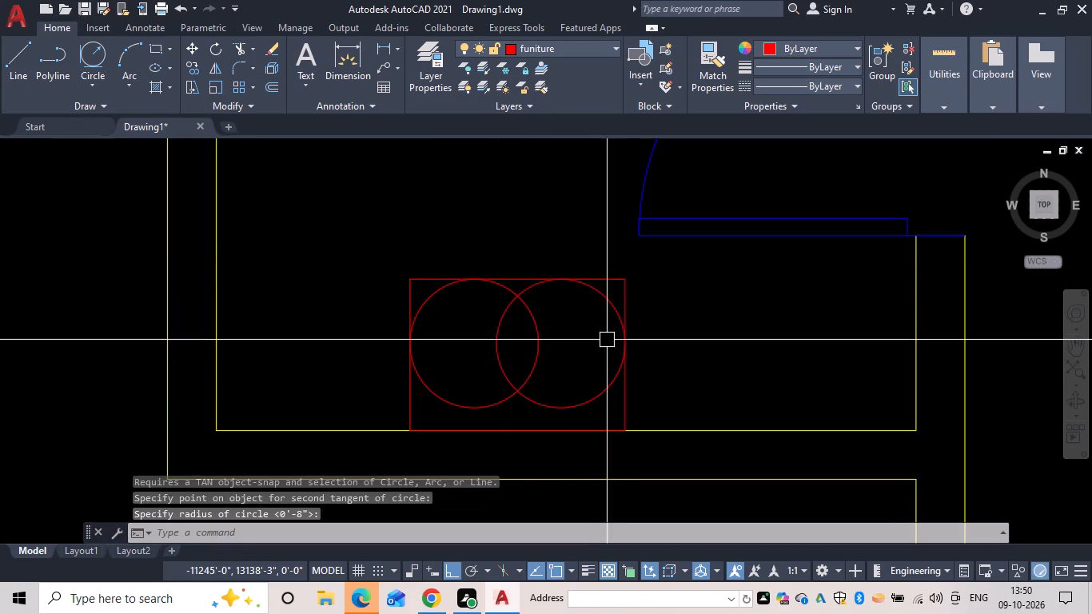
Trim the circles' overlapping and southern arcs inside the small rectangle, leaving two rounded lobes along its north side.
key("Escape")
type("tr")
key("space")
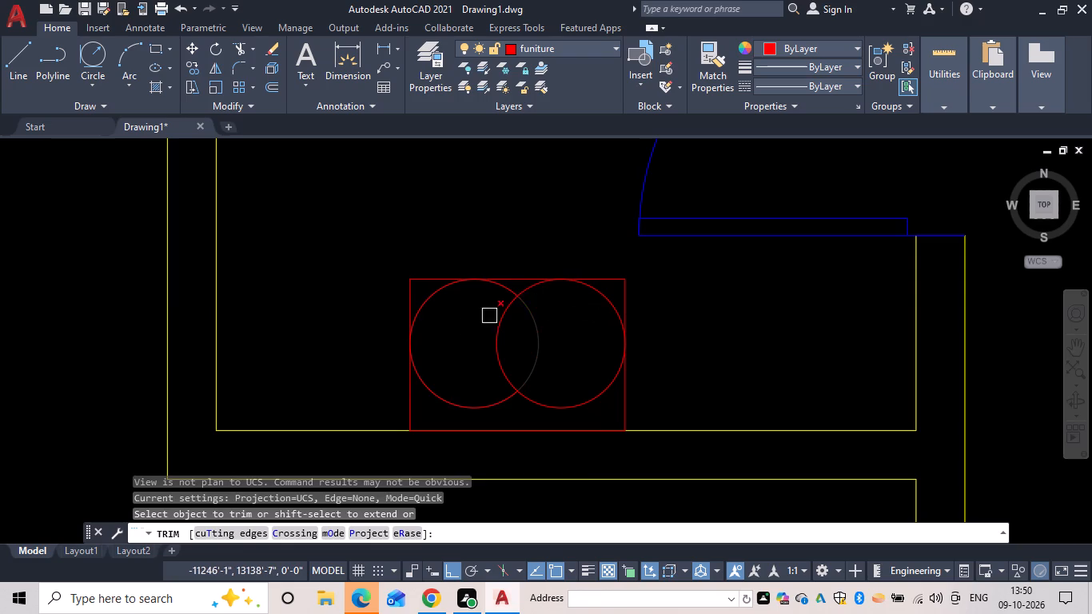
left_click_drag(431, 398, 504, 315)
left_click_drag(504, 315, 508, 325)
left_click(517, 337)
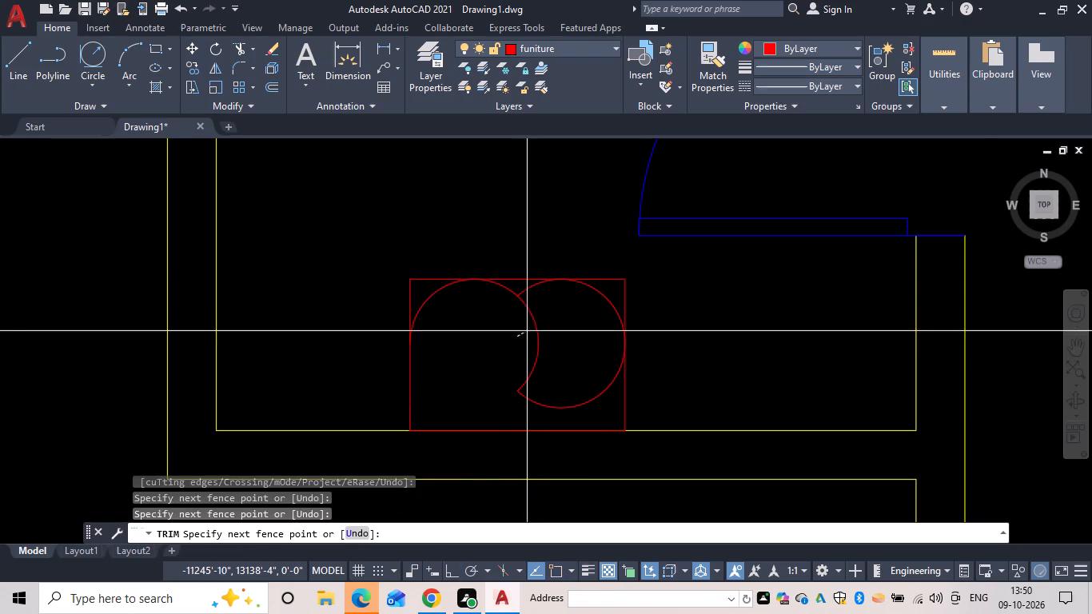
left_click_drag(533, 327, 545, 369)
left_click(526, 377)
left_click(529, 398)
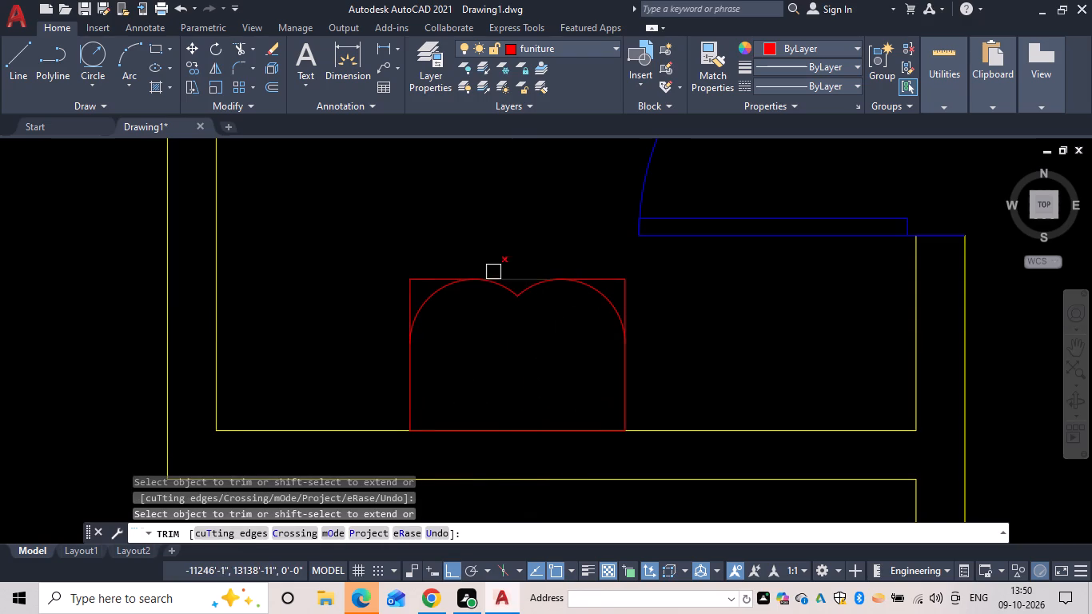
Trim off the small rectangle's square northwest corner back to the adjoining arc.
scroll(420, 288, "up", 2)
left_click(396, 299)
left_click(422, 271)
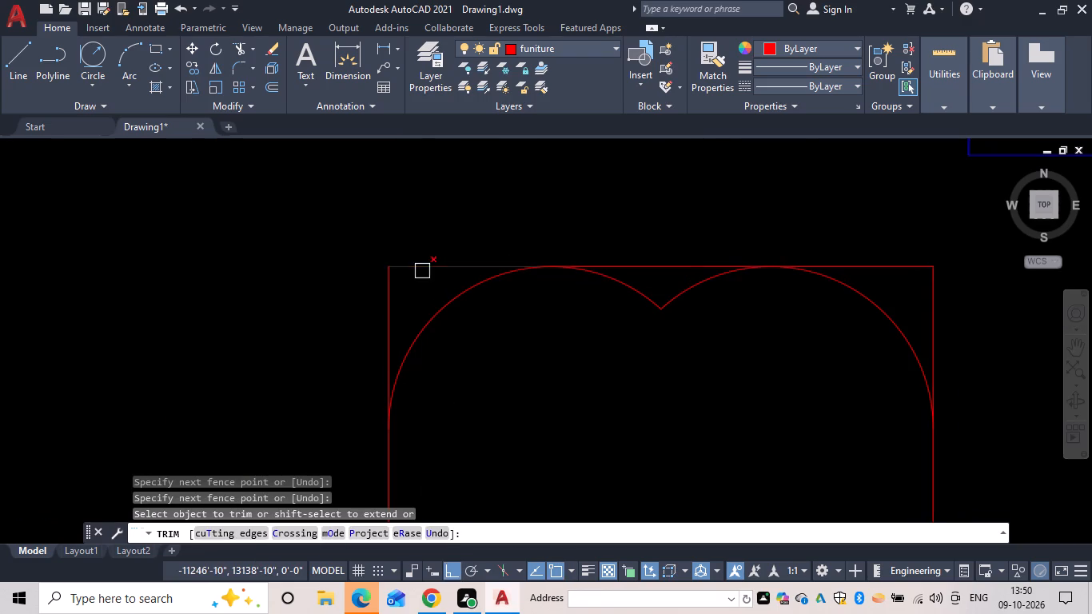
left_click_drag(377, 276, 384, 280)
left_click(414, 272)
left_click(423, 269)
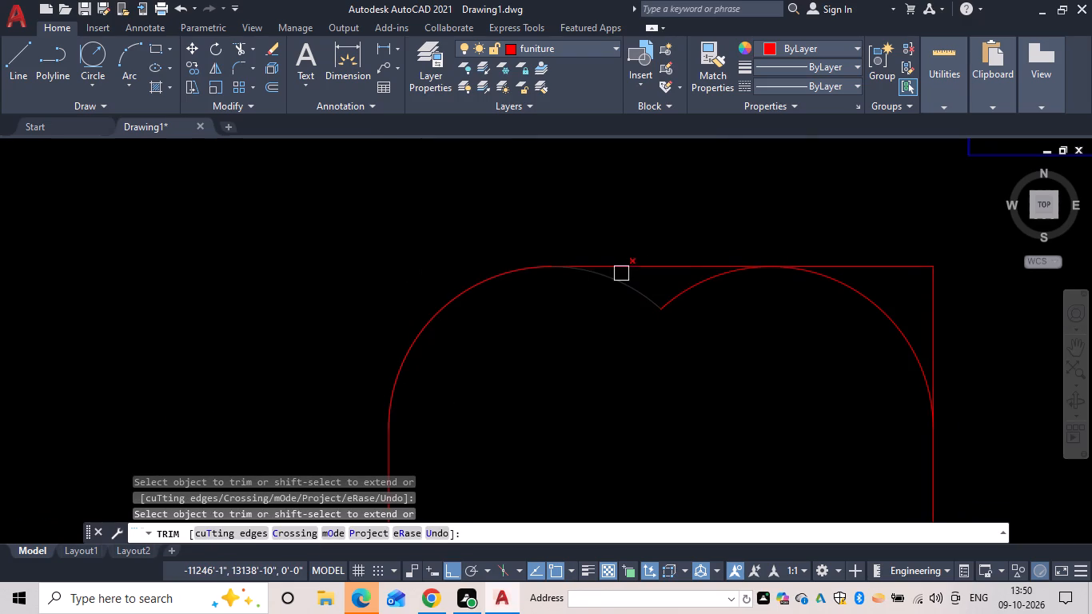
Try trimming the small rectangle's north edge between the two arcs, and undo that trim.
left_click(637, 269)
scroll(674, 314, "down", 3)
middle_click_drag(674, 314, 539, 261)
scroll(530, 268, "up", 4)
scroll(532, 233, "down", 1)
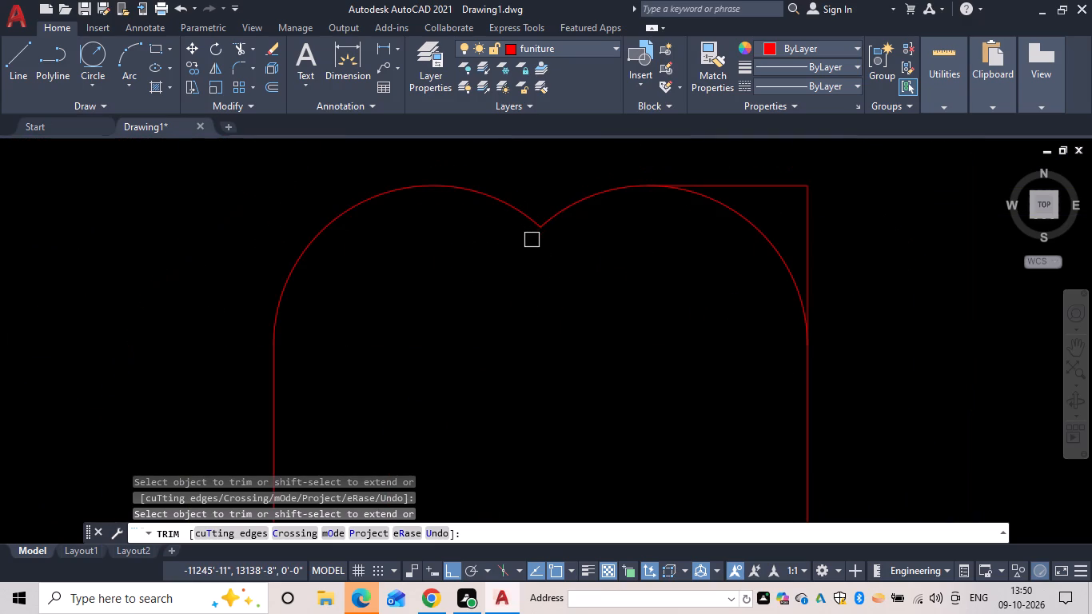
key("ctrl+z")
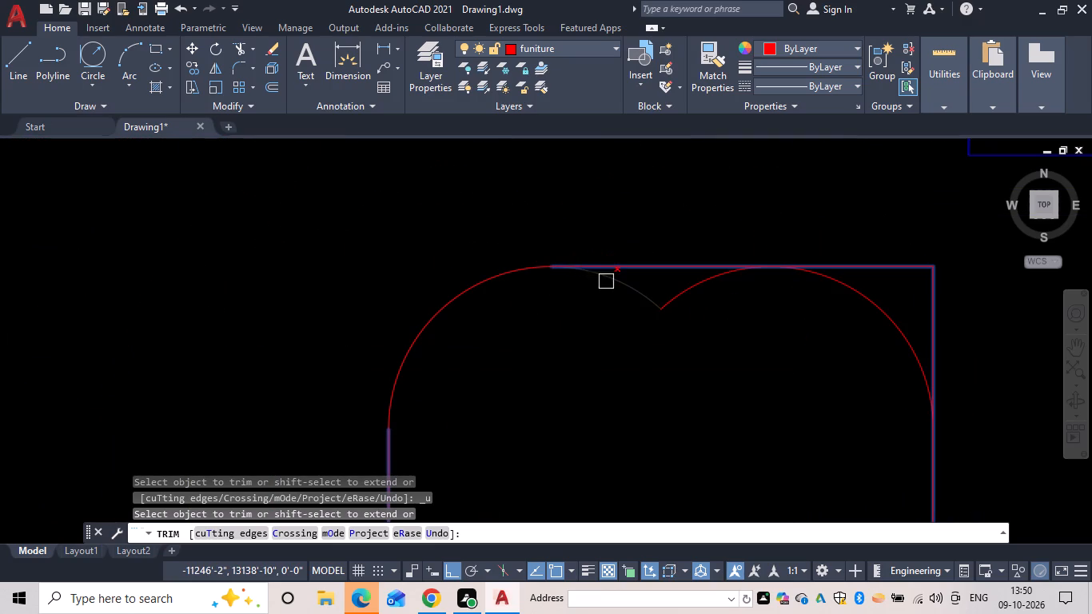
Trim away the small fixture's leftover inner arcs, square northeast corner and south edge, leaving a round-cornered outline against the wall.
left_click_drag(608, 283, 616, 285)
left_click(679, 295)
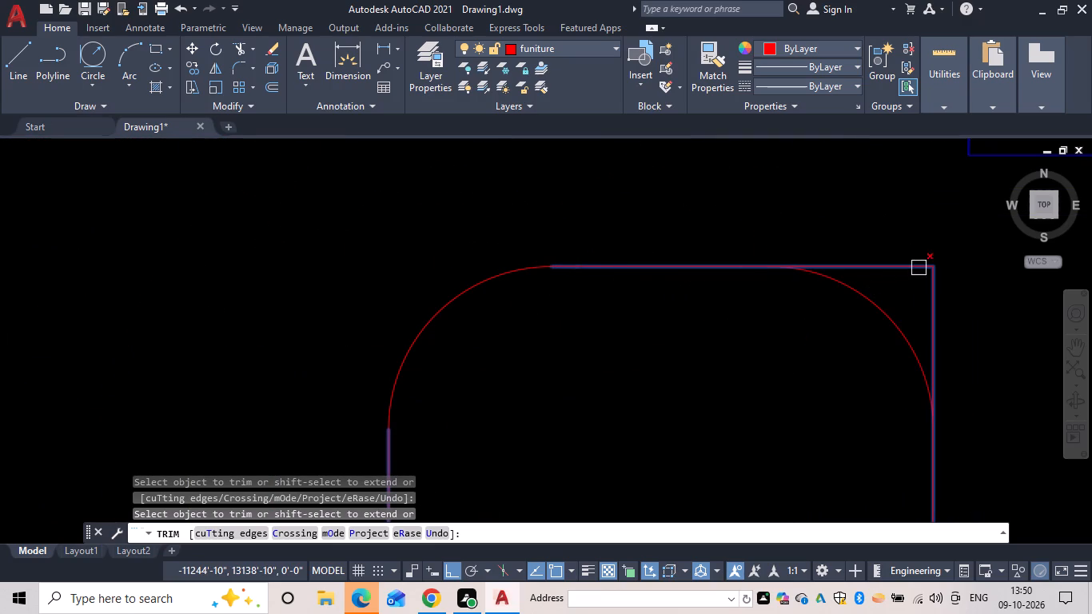
left_click(919, 268)
left_click(940, 300)
scroll(931, 295, "down", 1)
middle_click_drag(920, 284, 799, 151)
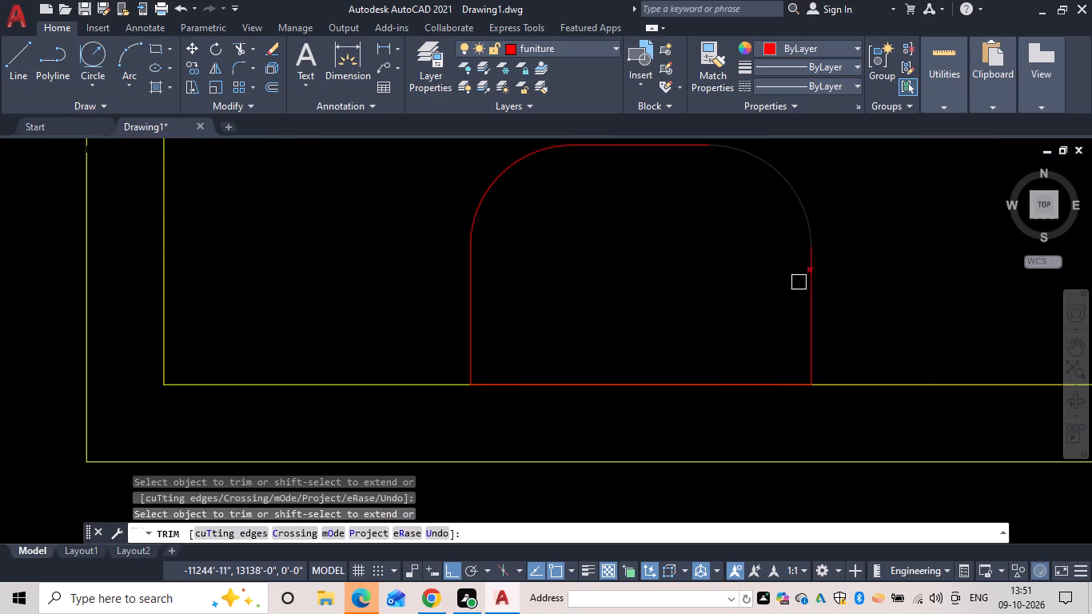
left_click(778, 383)
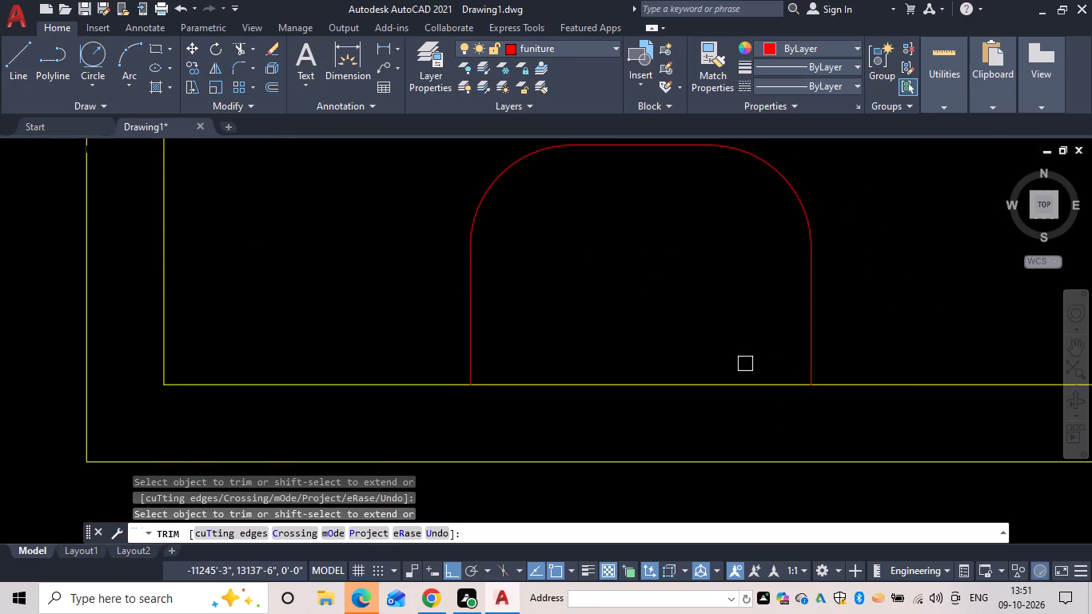
key("Escape")
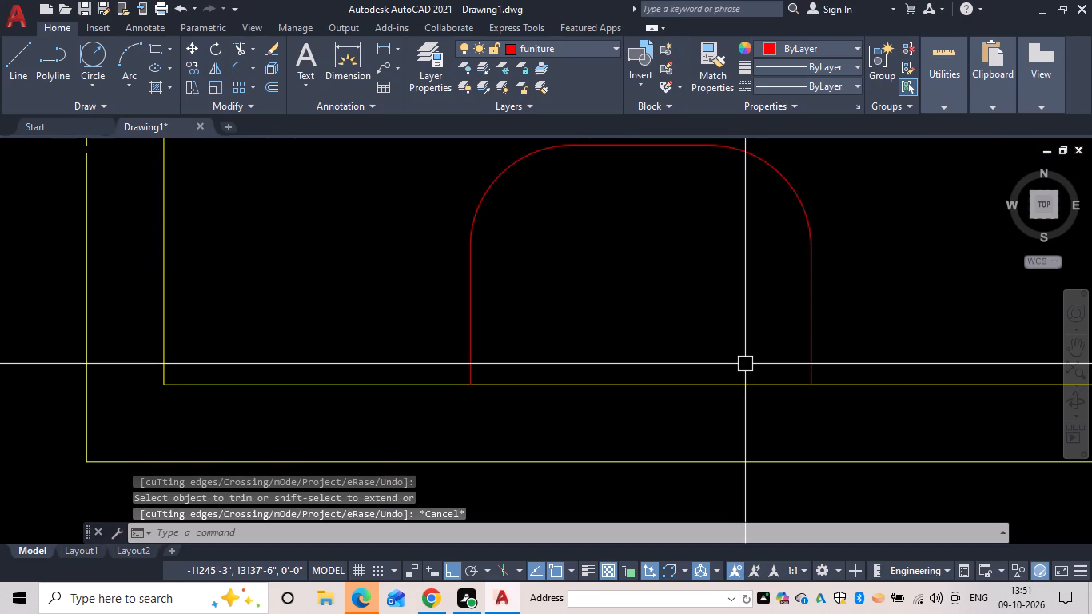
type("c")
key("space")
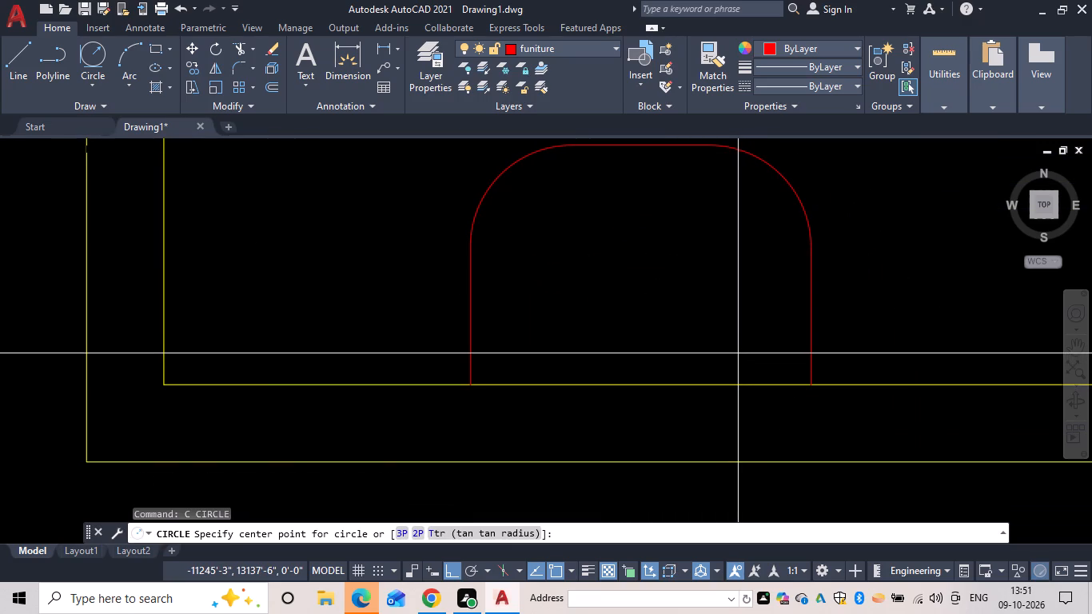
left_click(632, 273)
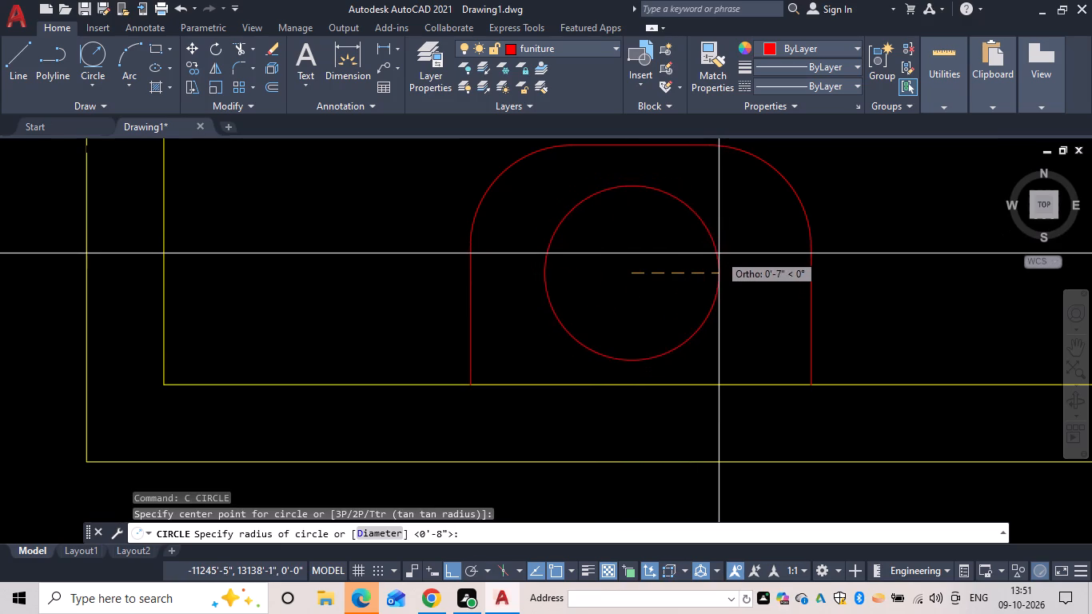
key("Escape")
Draw a circle with a radius of about 0'-8" near the middle of the round-cornered fixture.
key("space")
left_click(650, 270)
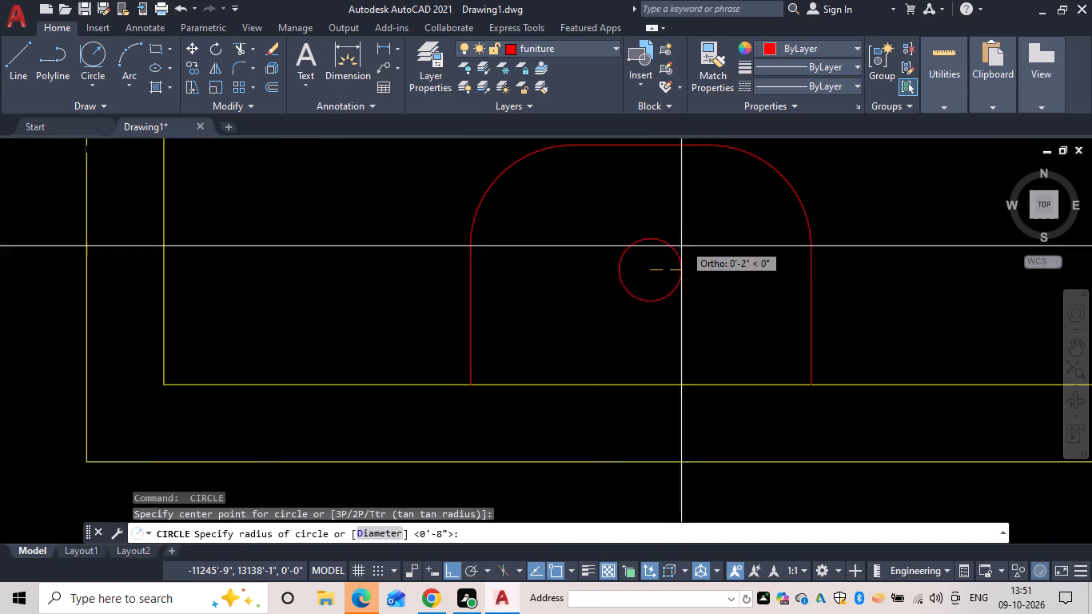
left_click(750, 207)
key("Escape")
Offset the circle inward twice at a distance of 2" to form three concentric rings.
type("of 2")
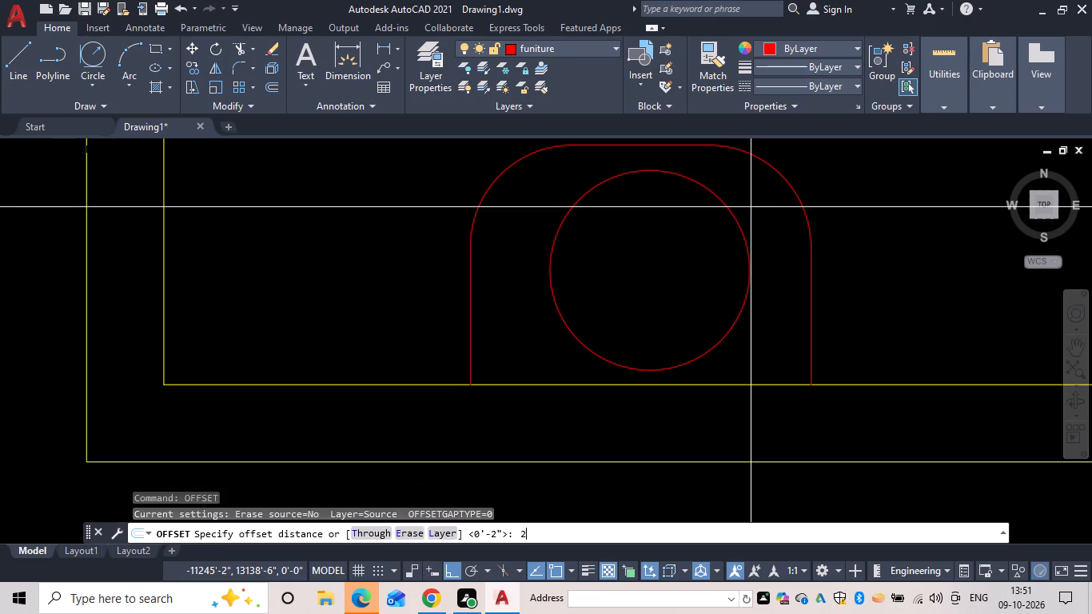
key("space")
left_click_drag(735, 207, 729, 215)
left_click(709, 233)
left_click_drag(708, 231, 701, 237)
left_click(656, 259)
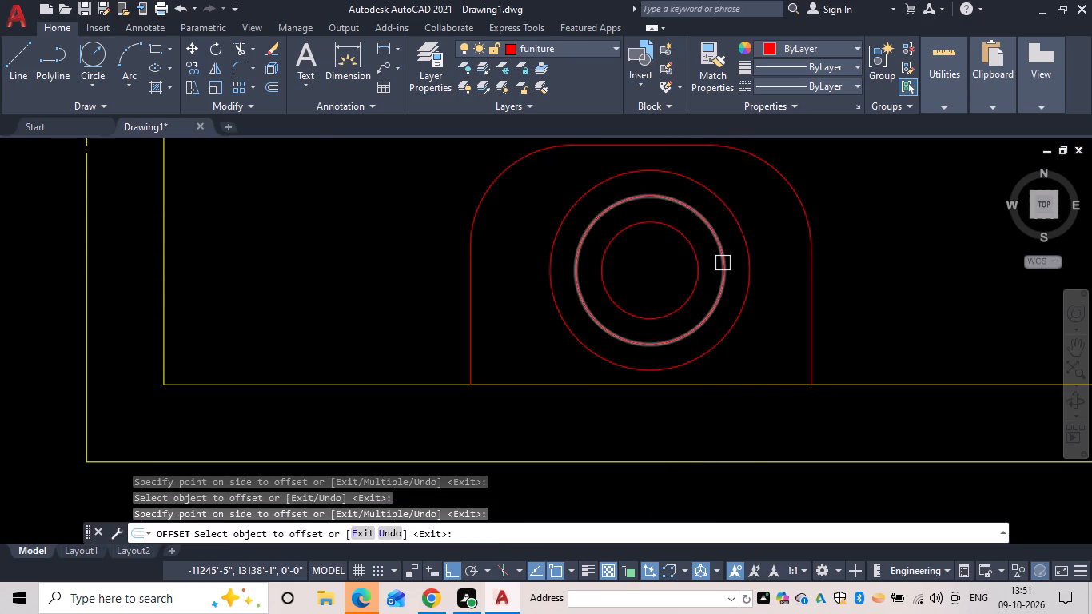
scroll(707, 267, "down", 3)
middle_click_drag(691, 268, 556, 336)
key("Escape")
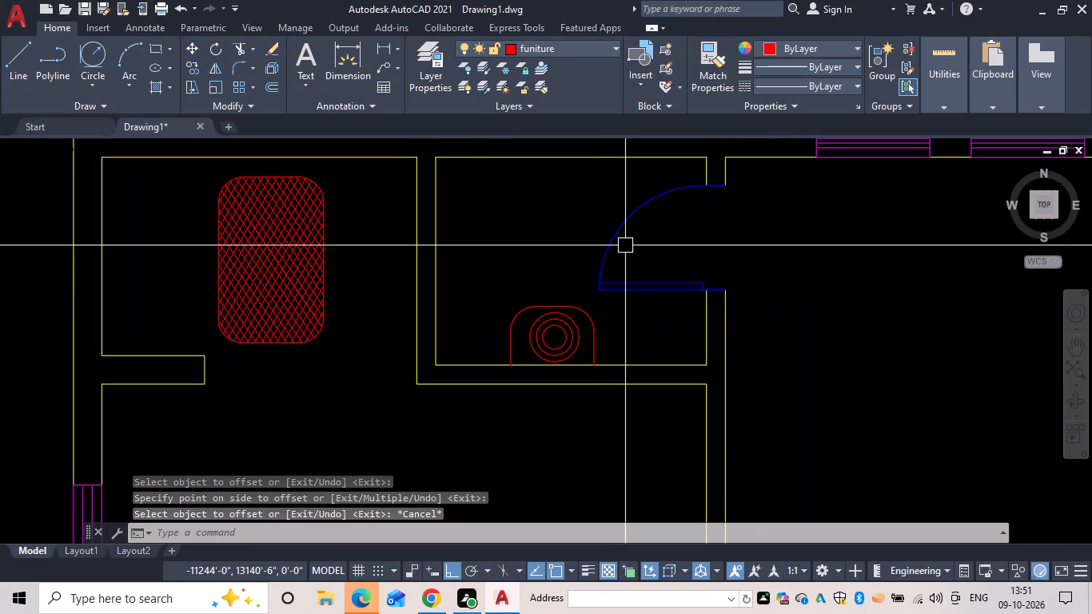
Place the Toilet - Imperial block from the tool palettes in the room, north of the round-cornered fixture.
right_click(625, 245)
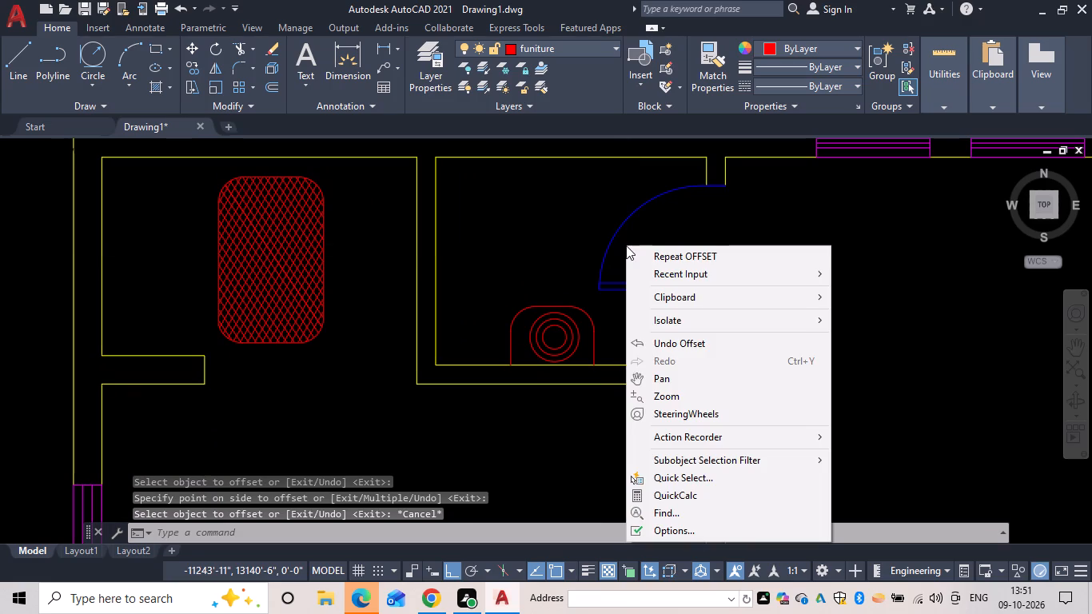
key("ctrl+Escape")
key("ctrl+3")
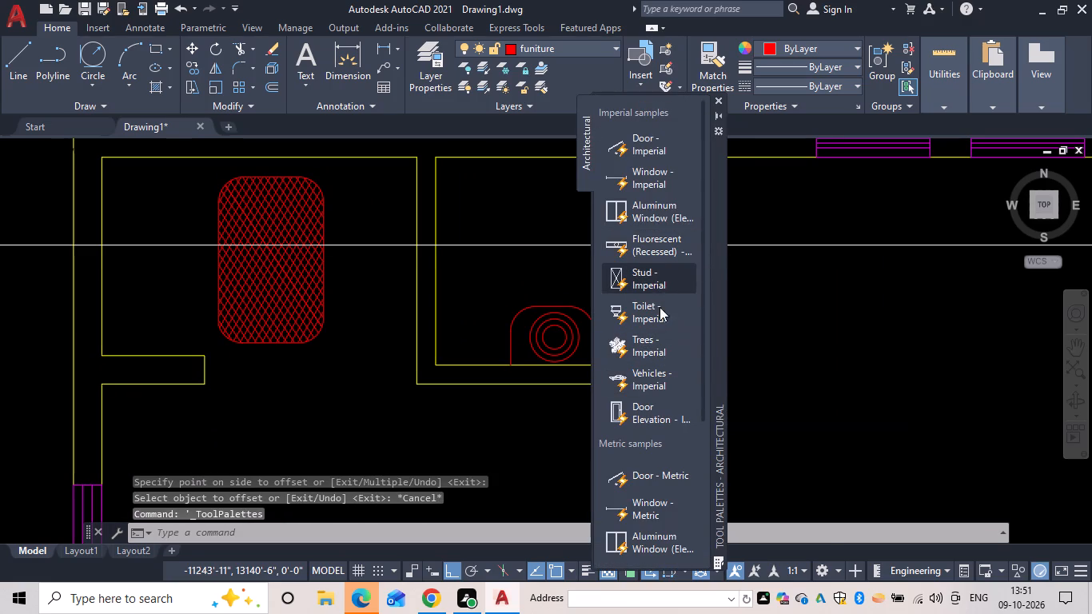
left_click_drag(664, 314, 514, 233)
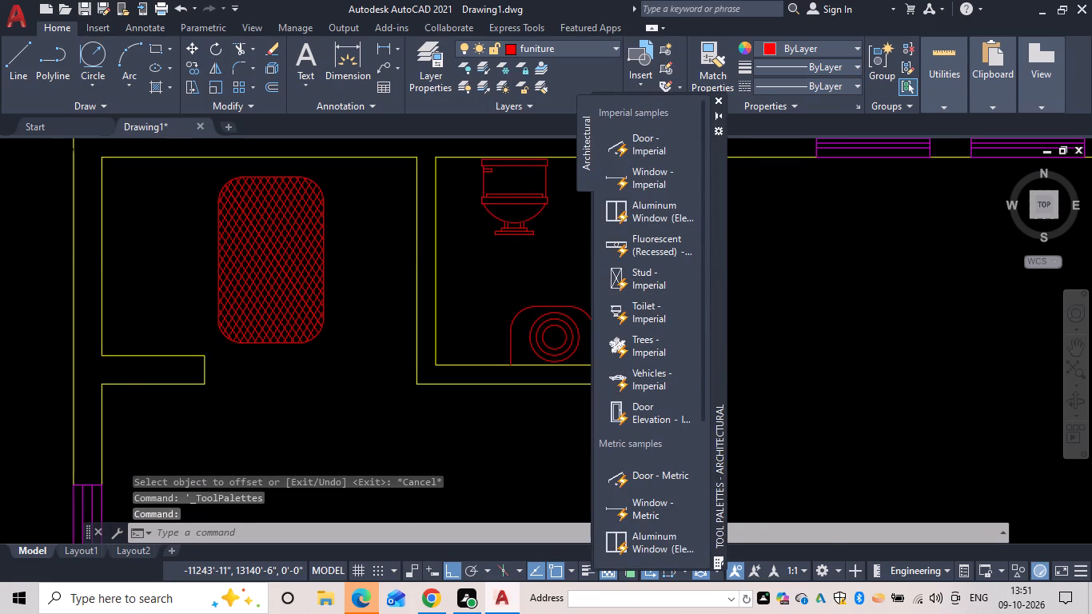
left_click_drag(514, 233, 516, 245)
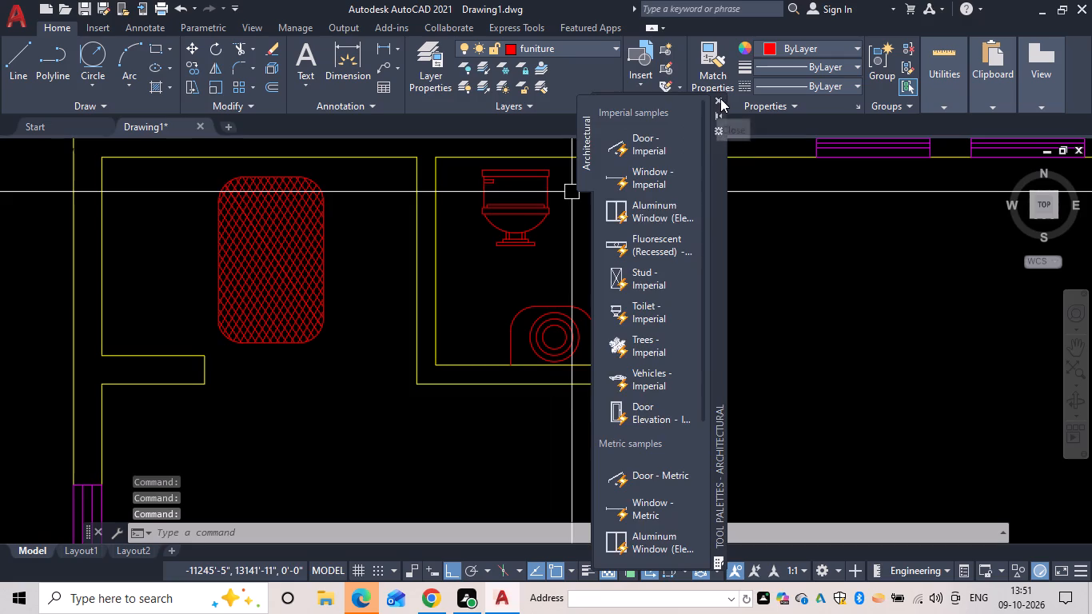
left_click(720, 98)
Switch the toilet block's view to Elongated (Plan).
left_click(541, 227)
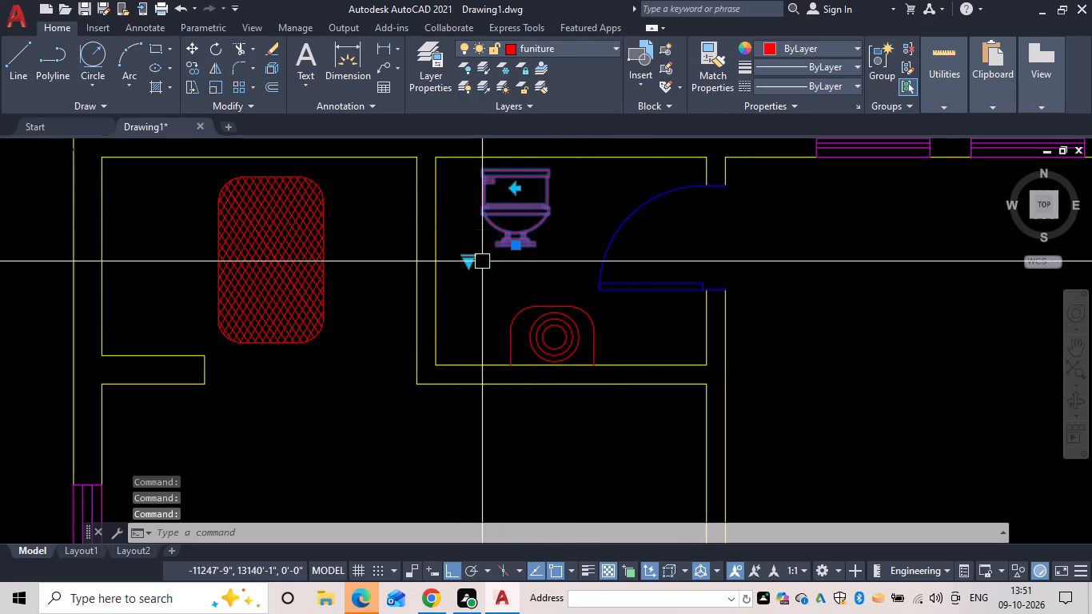
left_click(469, 258)
left_click(530, 293)
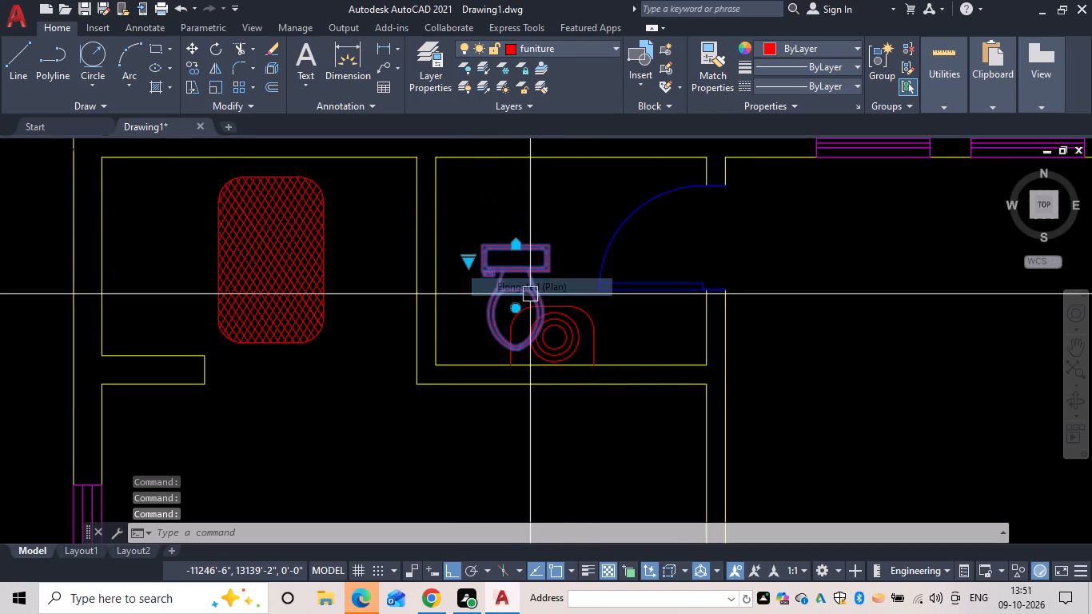
key("Escape")
Rotate the toilet block so that its bowl points west.
left_click(516, 263)
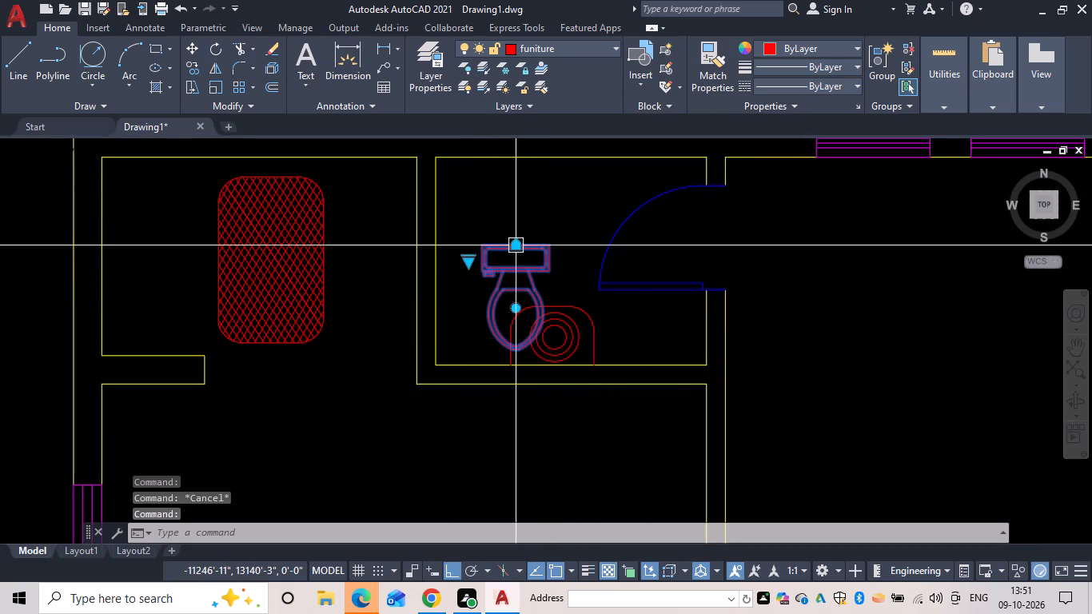
left_click(516, 307)
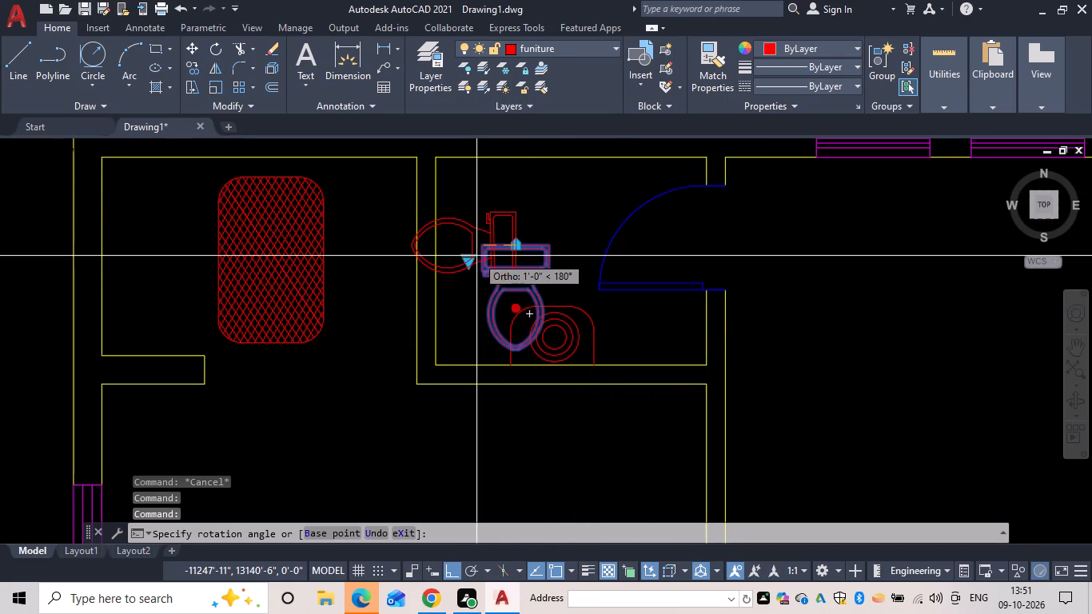
left_click(476, 256)
key("Escape")
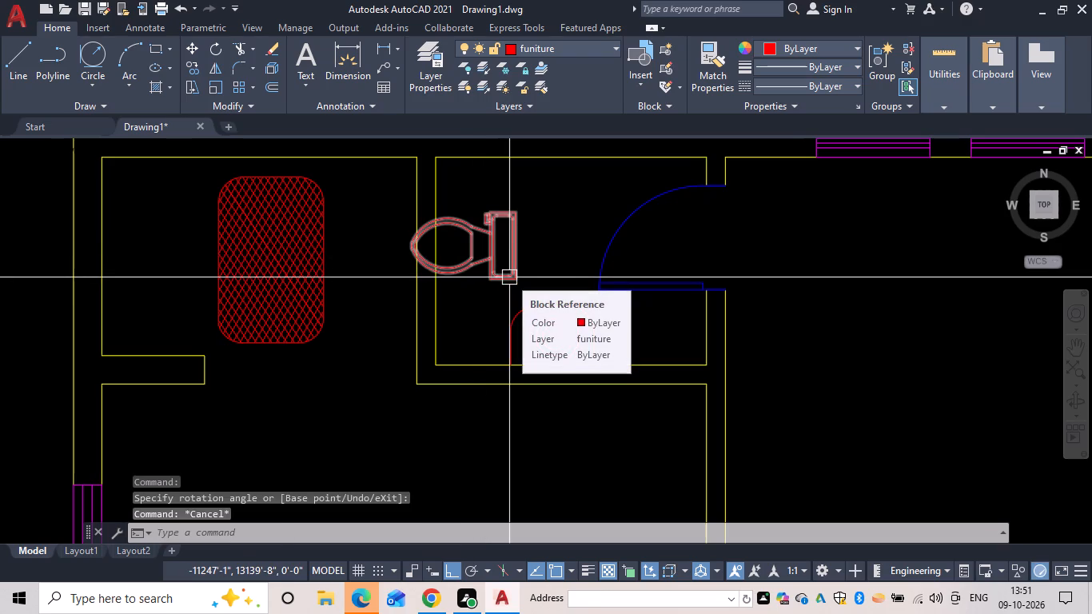
Move the toilet straight east so that it lies fully inside the room, clear of the west wall.
type("m")
key("space")
scroll(516, 249, "up", 3)
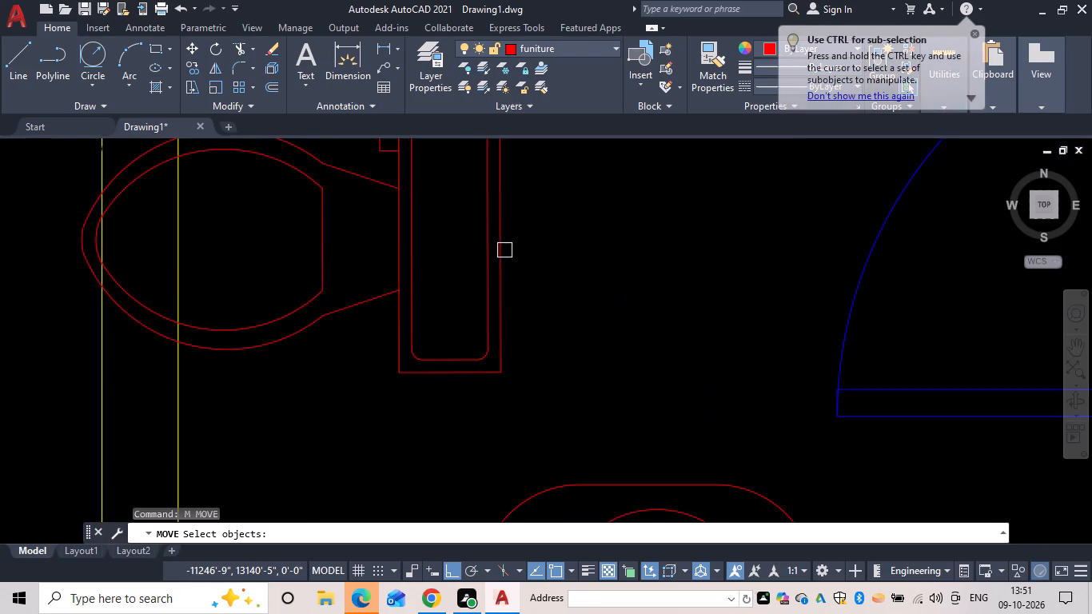
left_click(489, 261)
scroll(521, 231, "down", 1)
middle_click_drag(521, 235, 522, 310)
key("space")
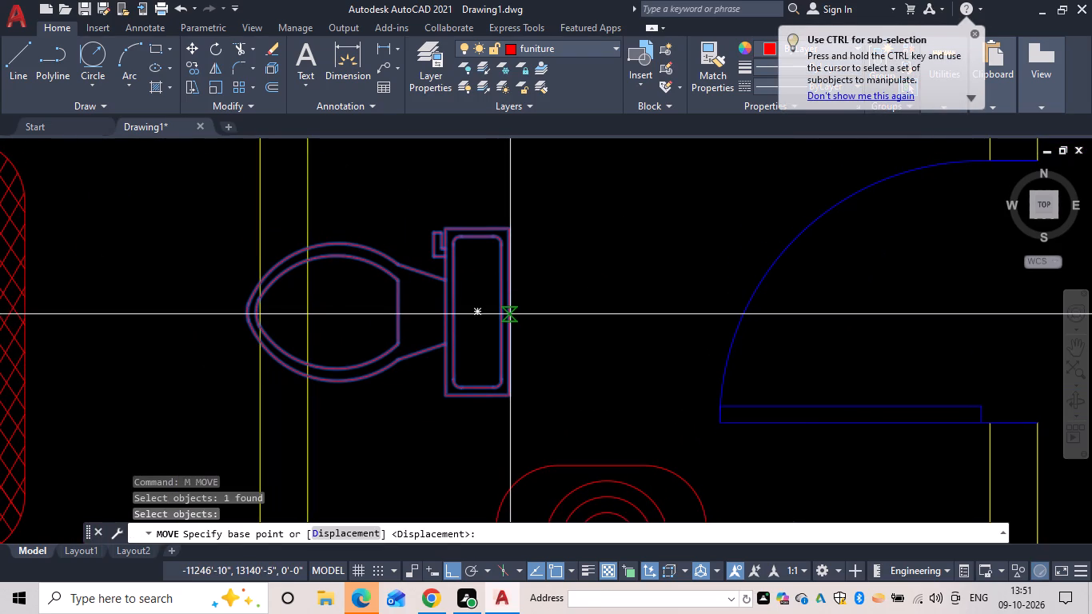
left_click(510, 310)
scroll(543, 298, "down", 2)
middle_click_drag(543, 298, 388, 360)
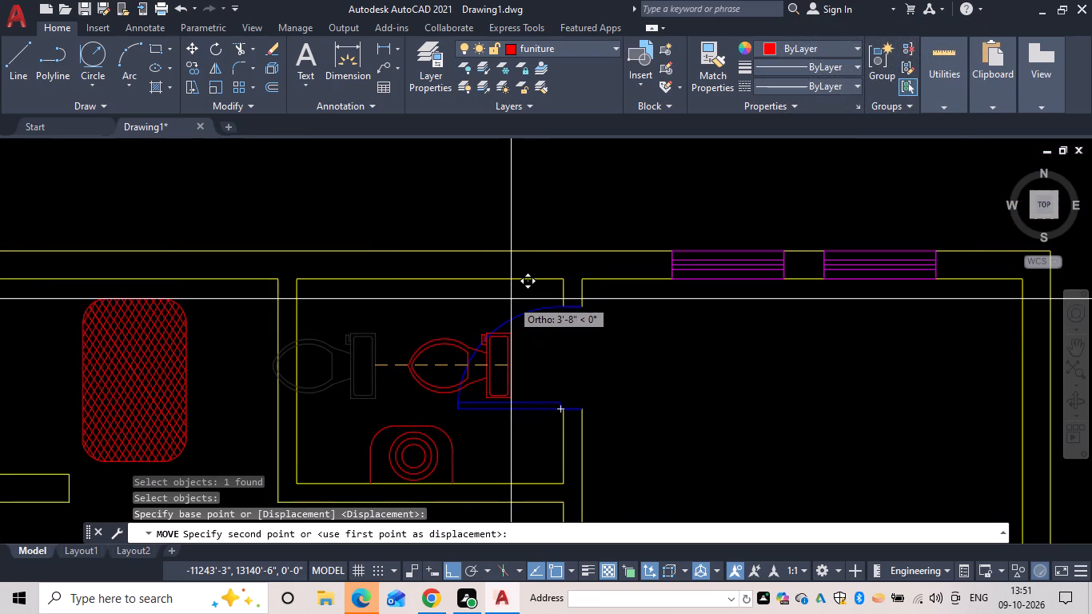
left_click(434, 317)
middle_click_drag(538, 347, 539, 342)
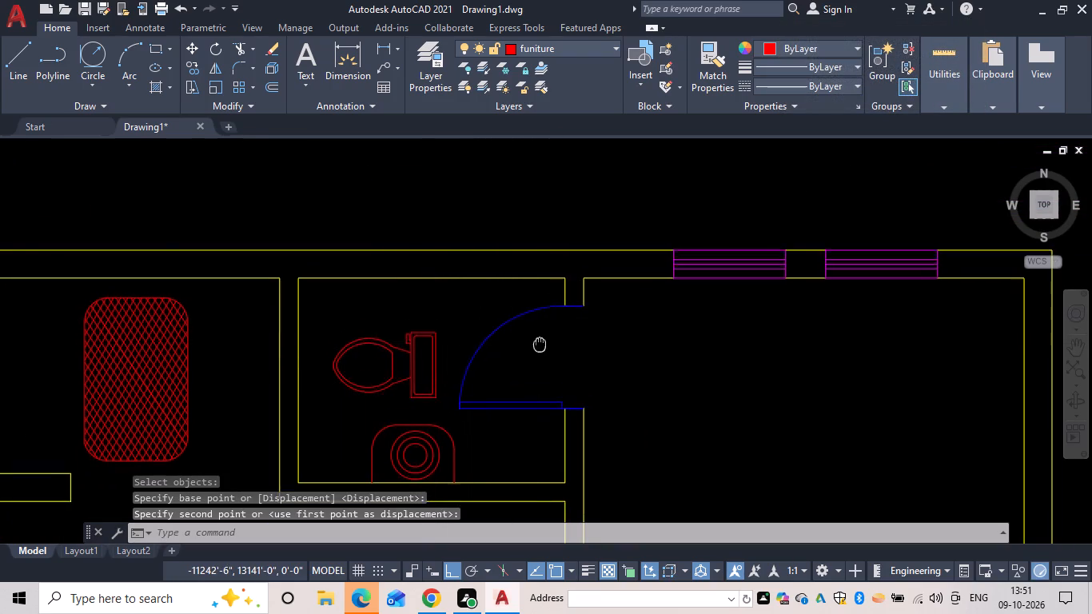
middle_click_drag(539, 342, 533, 279)
key("Escape")
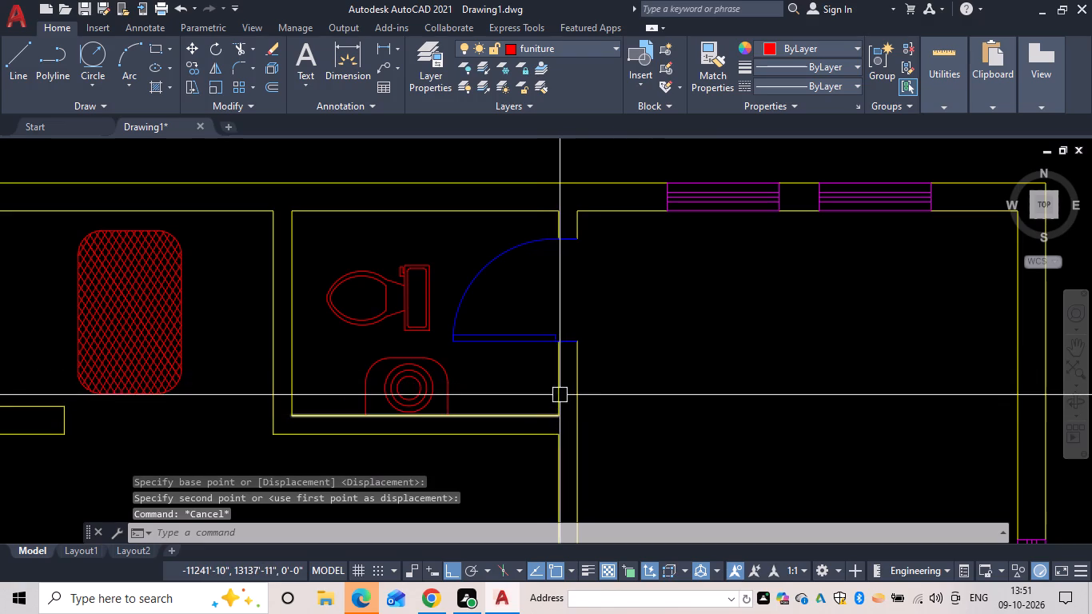
Move the door block straight south along the room's east wall, away from its current opening.
type("m")
key("space")
left_click(536, 345)
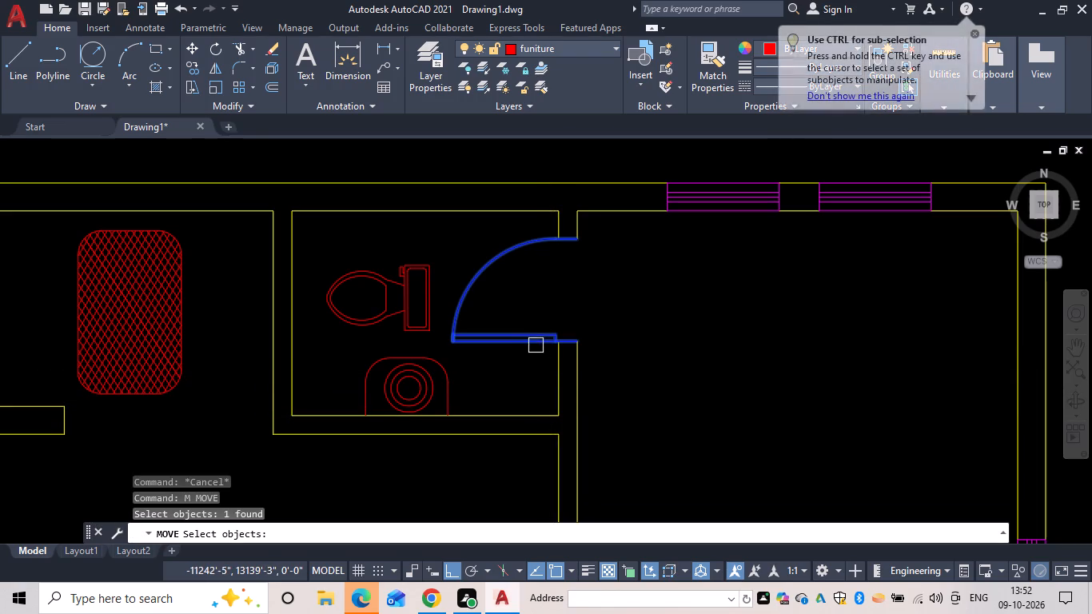
scroll(558, 239, "up", 4)
scroll(611, 357, "down", 2)
middle_click_drag(604, 350, 600, 315)
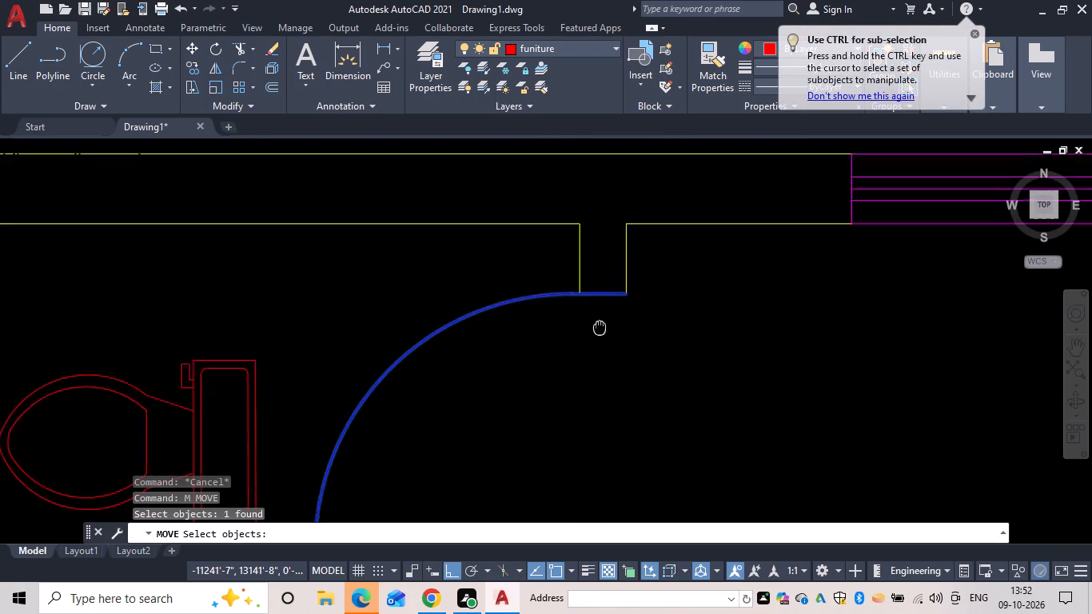
middle_click_drag(600, 315, 603, 256)
key("space")
left_click_drag(517, 325, 516, 338)
scroll(520, 381, "down", 1)
middle_click_drag(518, 375, 517, 257)
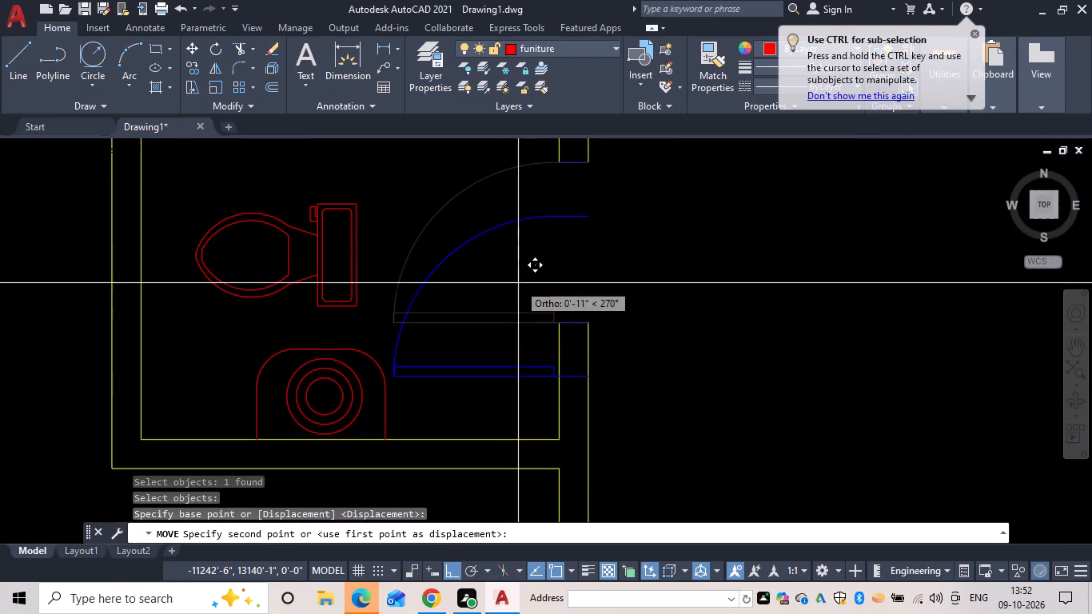
left_click(518, 314)
key("Escape")
Move the short jamb line at the opening's north end south onto the moved door's north end.
middle_click_drag(478, 236, 489, 333)
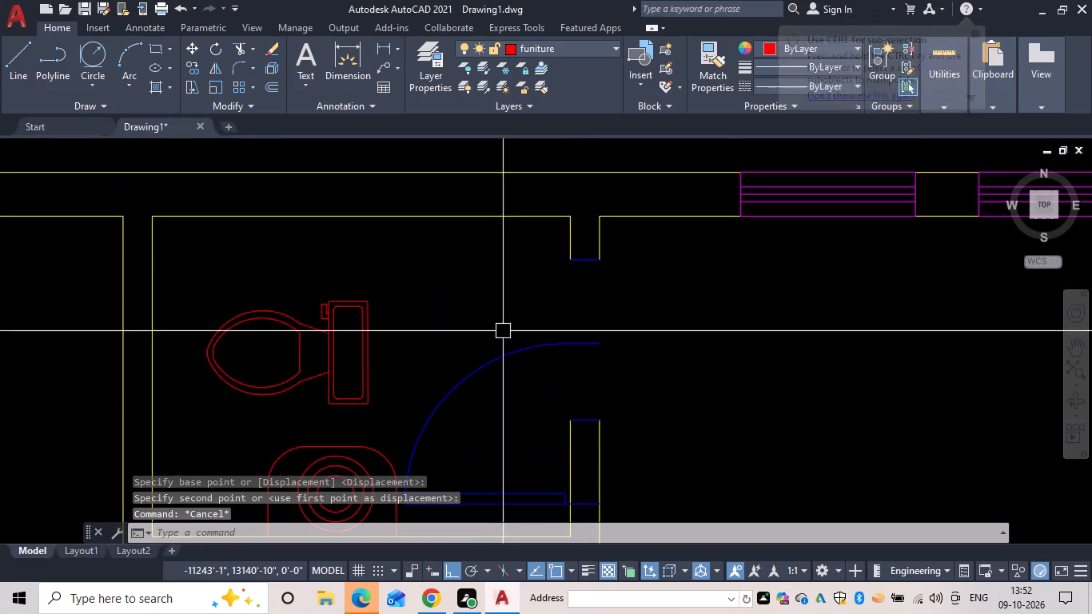
left_click(584, 262)
key("m")
key("space")
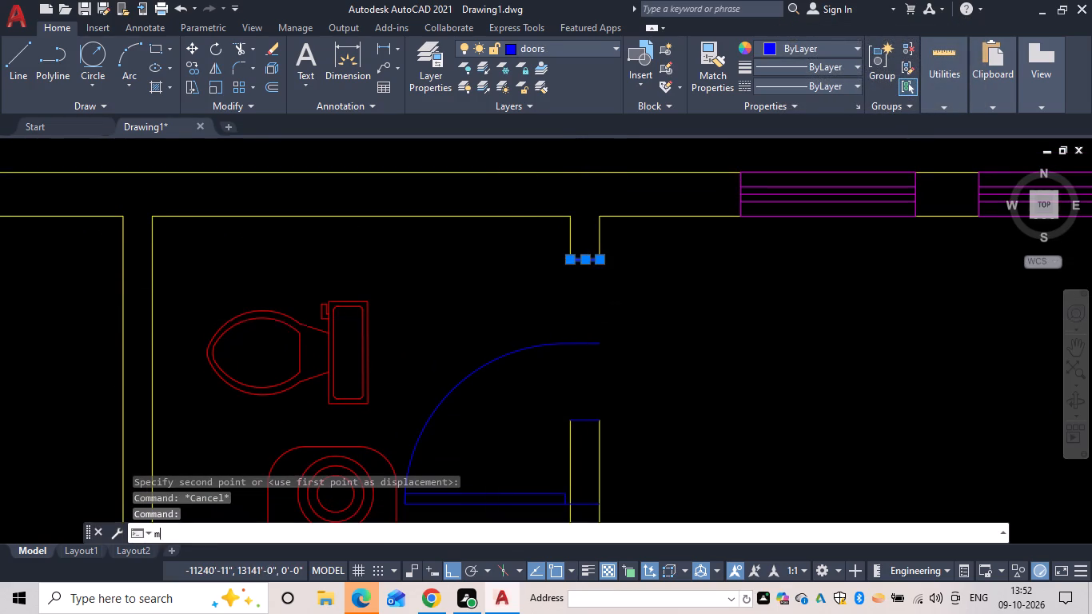
scroll(552, 249, "up", 3)
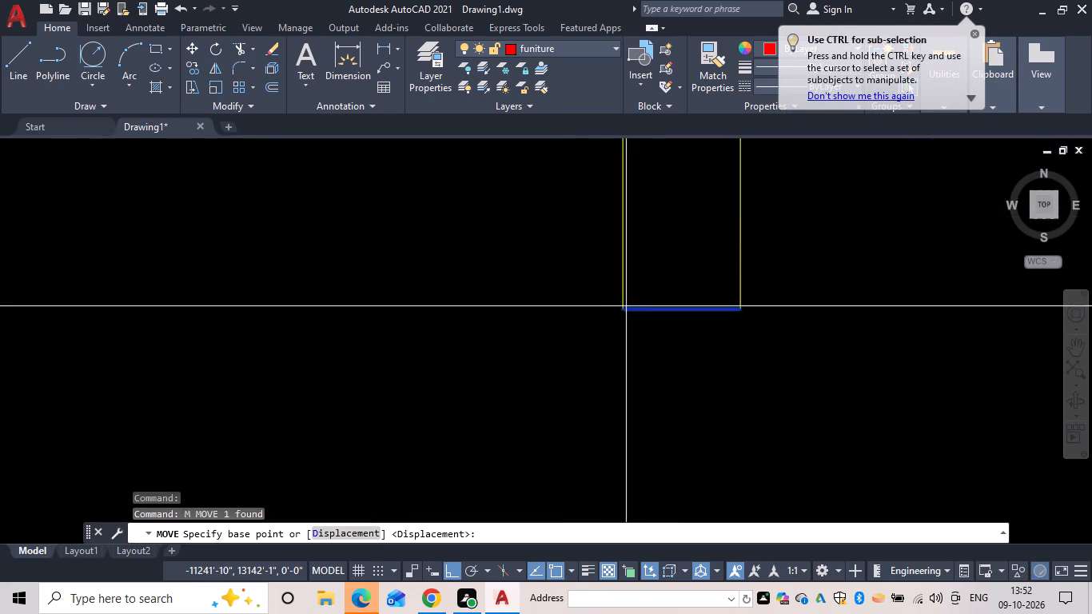
left_click(622, 309)
scroll(618, 364, "down", 2)
middle_click_drag(615, 366, 601, 228)
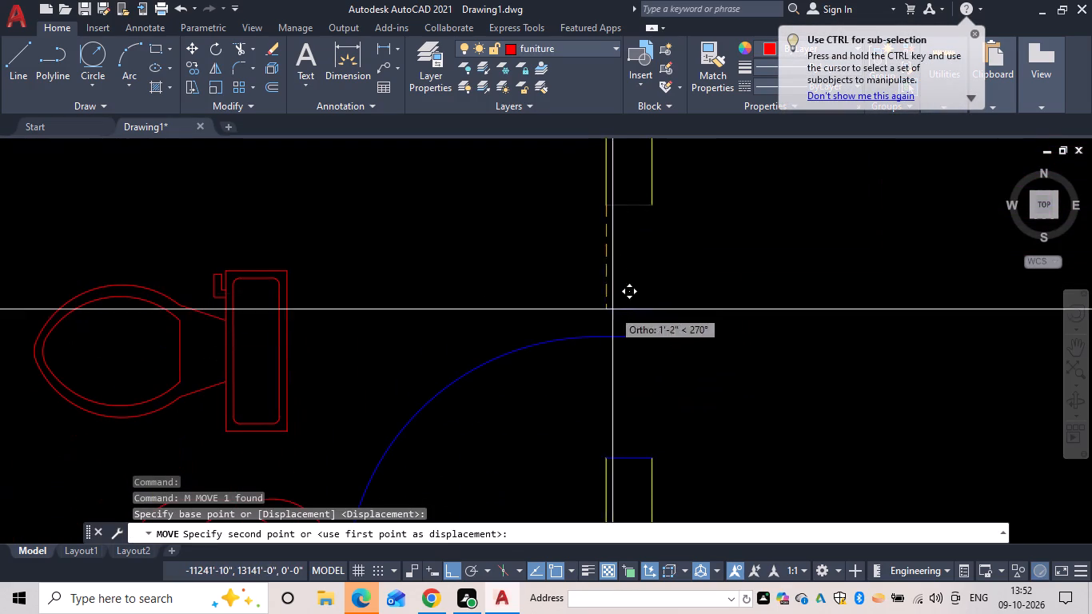
left_click(604, 337)
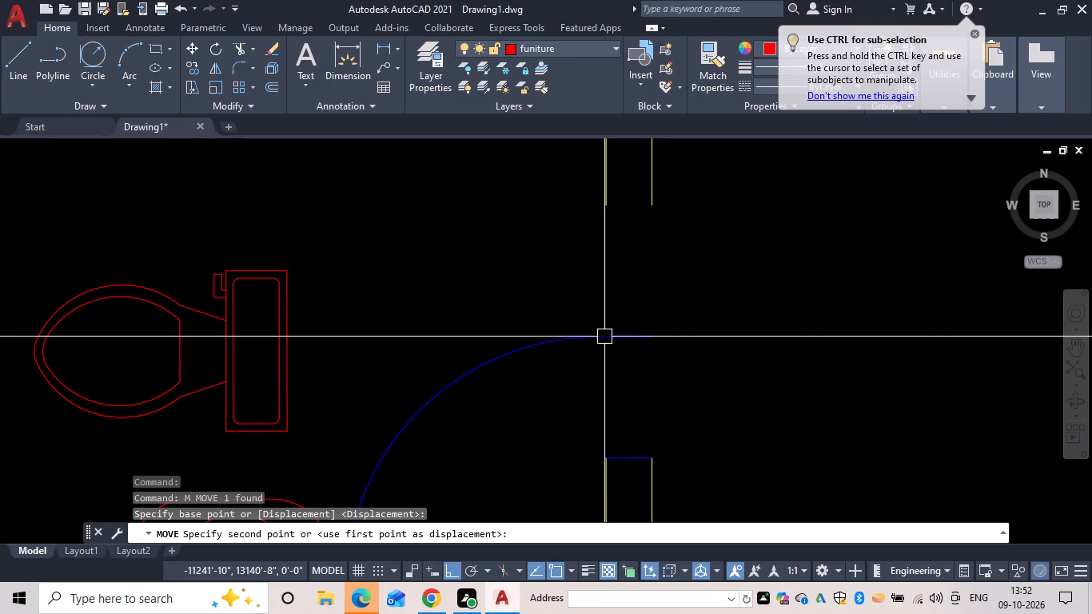
key("Escape")
Extend both wall lines north of the opening down to the moved jamb line.
type("ex")
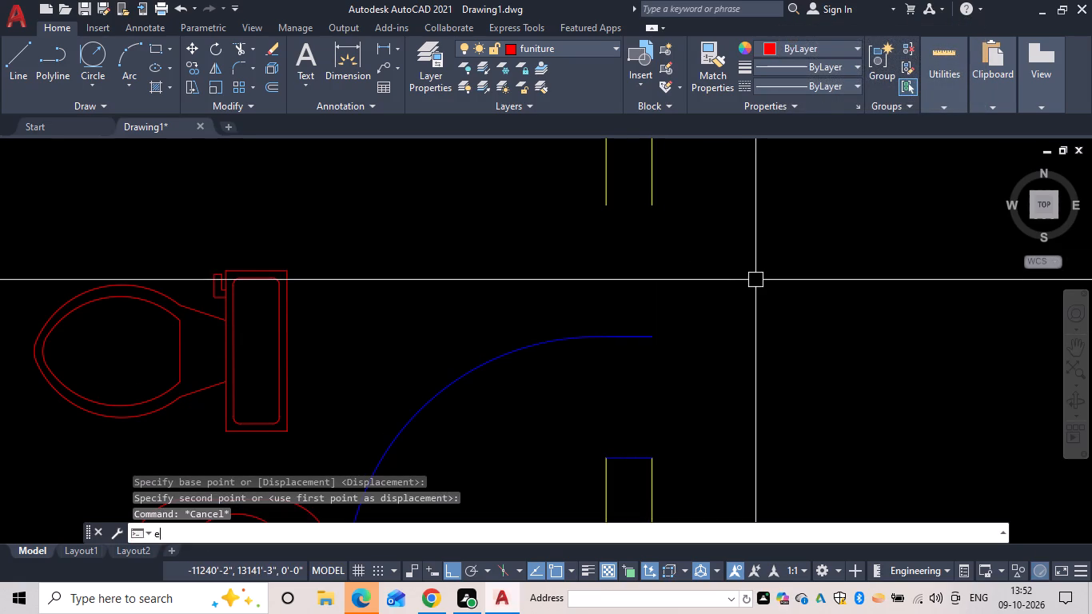
key("space")
left_click(602, 171)
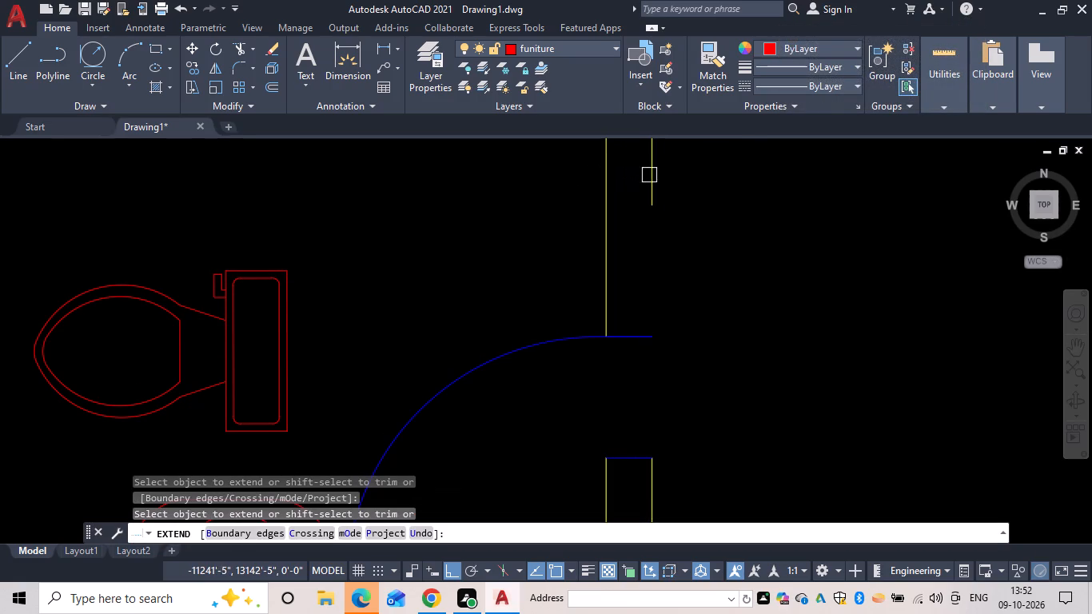
left_click(651, 175)
scroll(672, 266, "down", 1)
middle_click_drag(671, 269, 705, 333)
middle_click_drag(536, 340, 624, 293)
key("Escape")
Move the toilet so that the back of its tank sits against the inner face of the room's east wall.
type("m")
key("space")
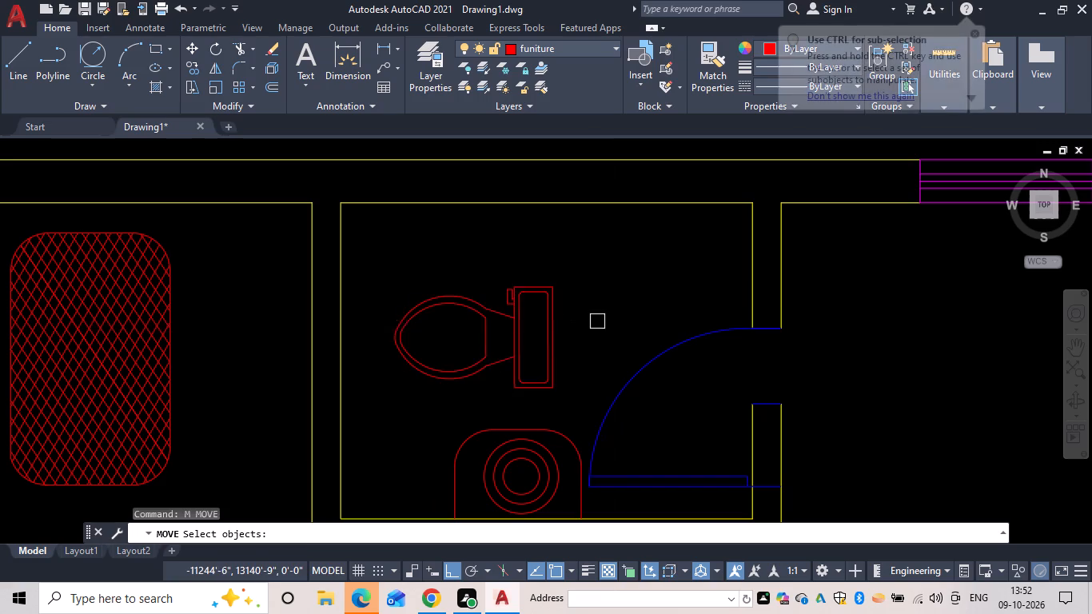
left_click_drag(597, 321, 548, 315)
left_click(500, 305)
key("space")
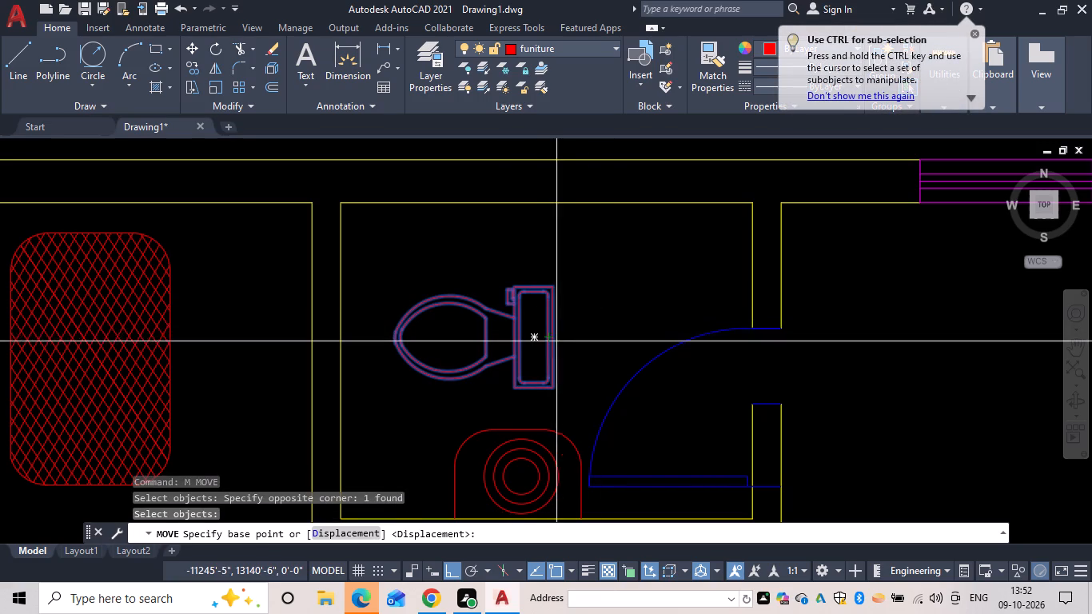
scroll(561, 341, "up", 3)
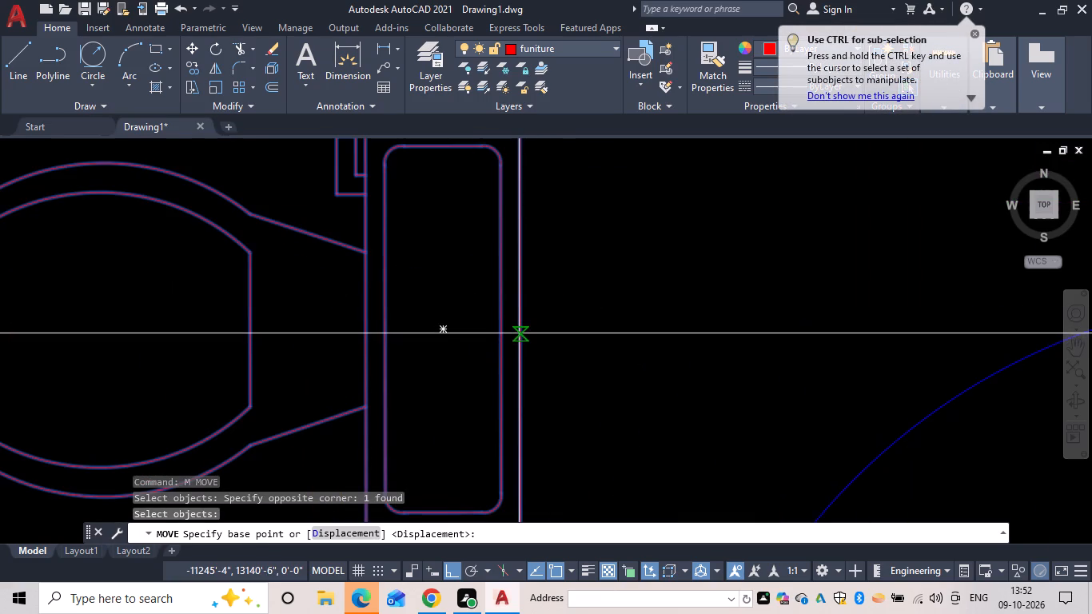
left_click(519, 329)
scroll(673, 309, "down", 3)
middle_click_drag(673, 309, 555, 365)
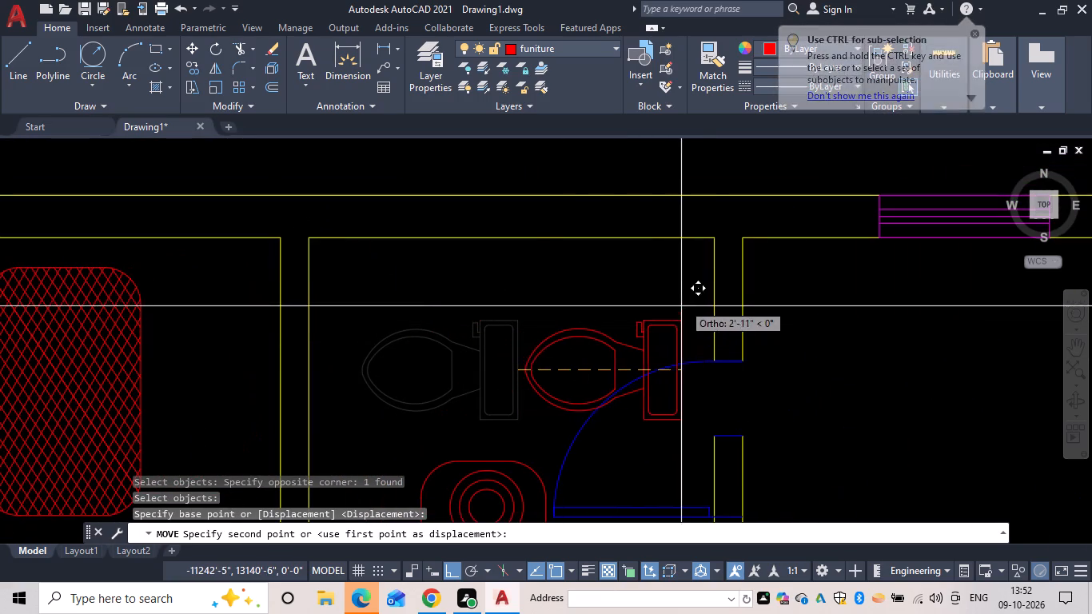
left_click(715, 297)
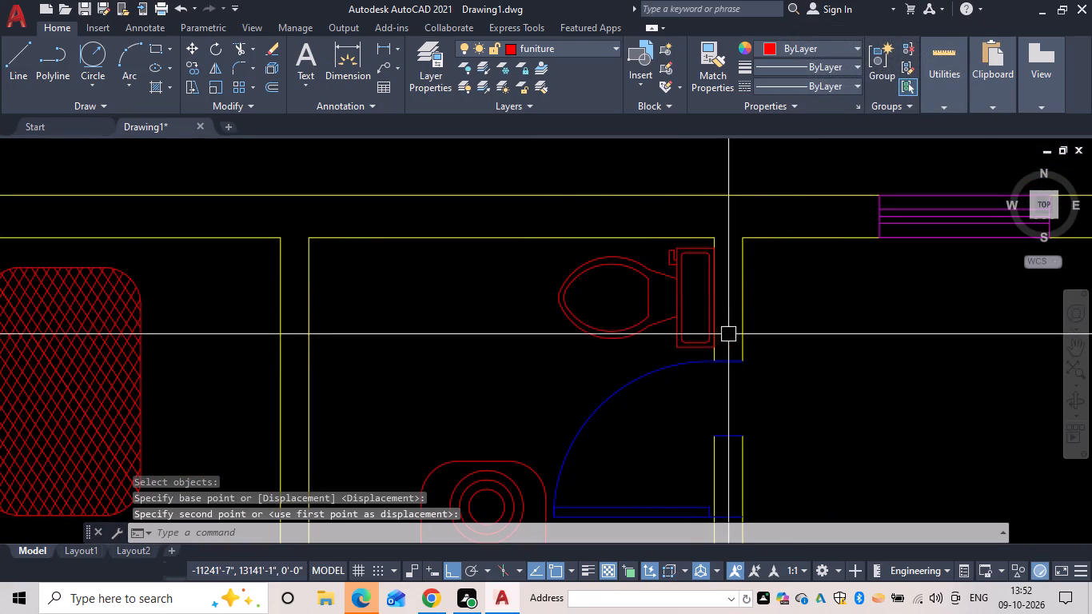
scroll(702, 280, "up", 2)
scroll(702, 281, "down", 2)
middle_click(702, 281)
scroll(702, 281, "up", 2)
key("Escape")
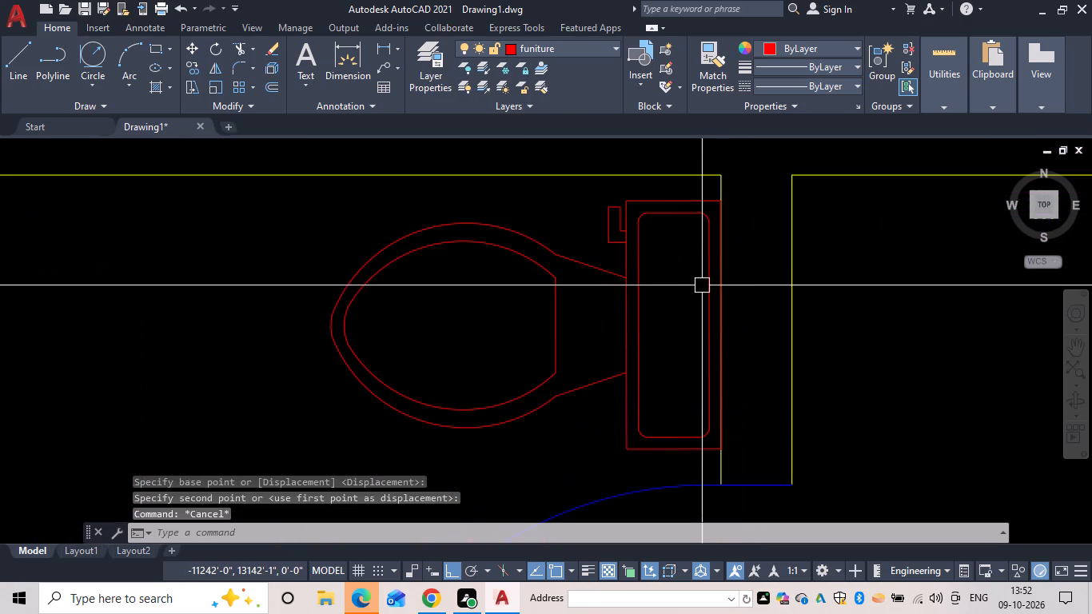
Move the toilet straight north until its tank touches the north wall in the room's northeast corner.
type("m")
key("space")
left_click(641, 274)
key("space")
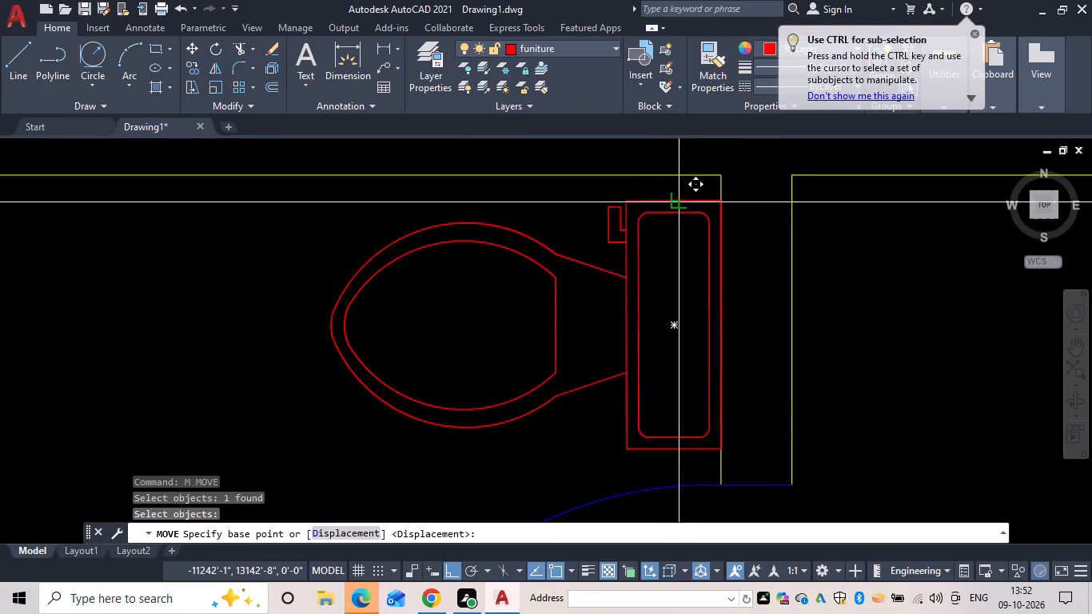
left_click(679, 202)
left_click(678, 175)
scroll(648, 292, "down", 1)
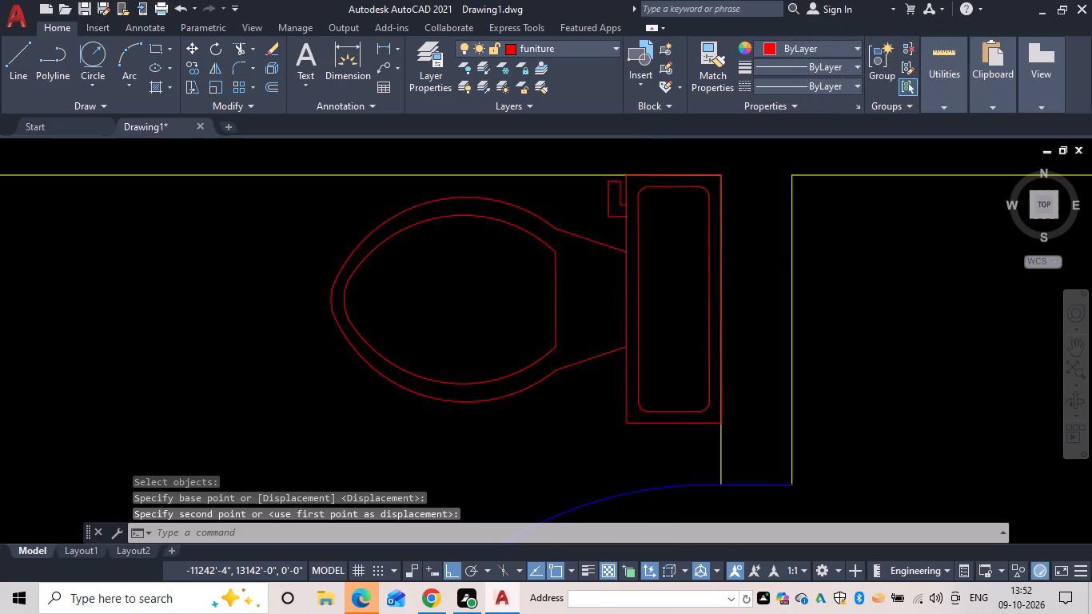
scroll(648, 292, "down", 1)
middle_click_drag(648, 292, 611, 230)
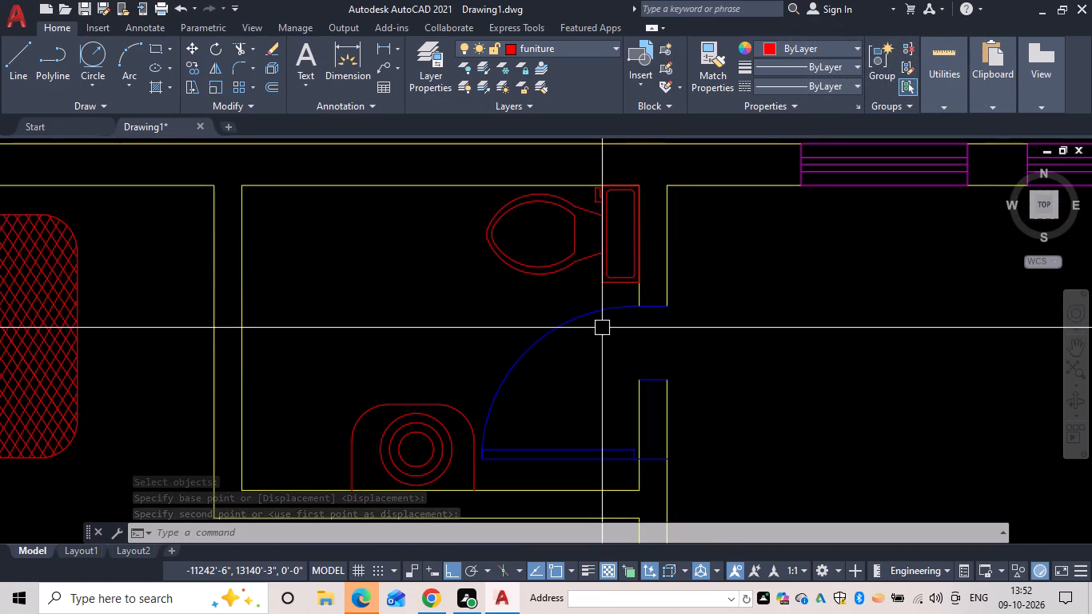
Trim both east wall lines between the old south jamb line and the moved door's south end.
middle_click_drag(705, 408, 703, 365)
key("Escape")
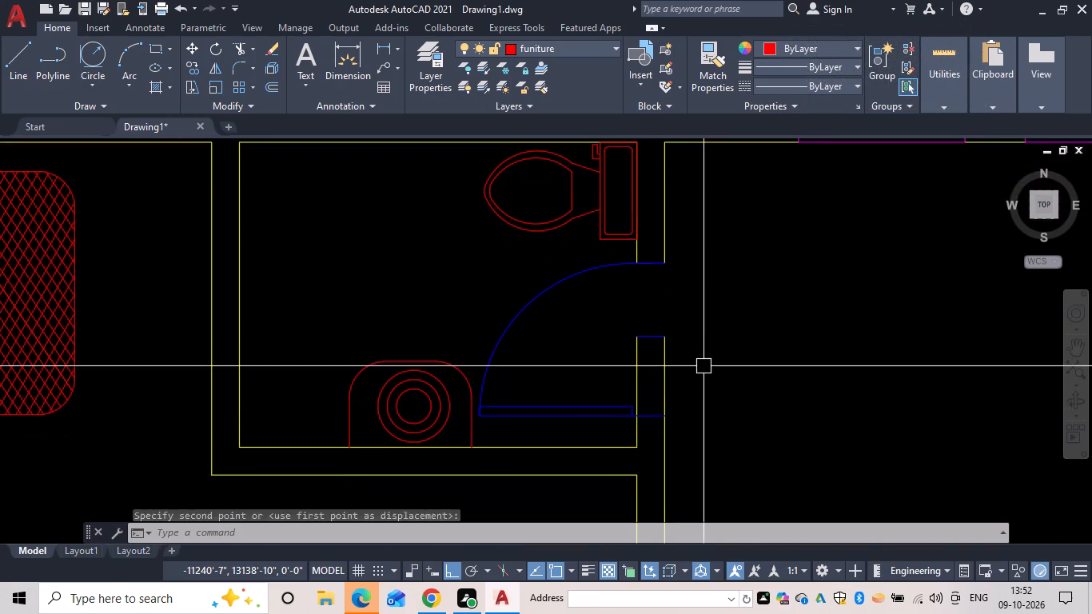
type("tr")
key("space")
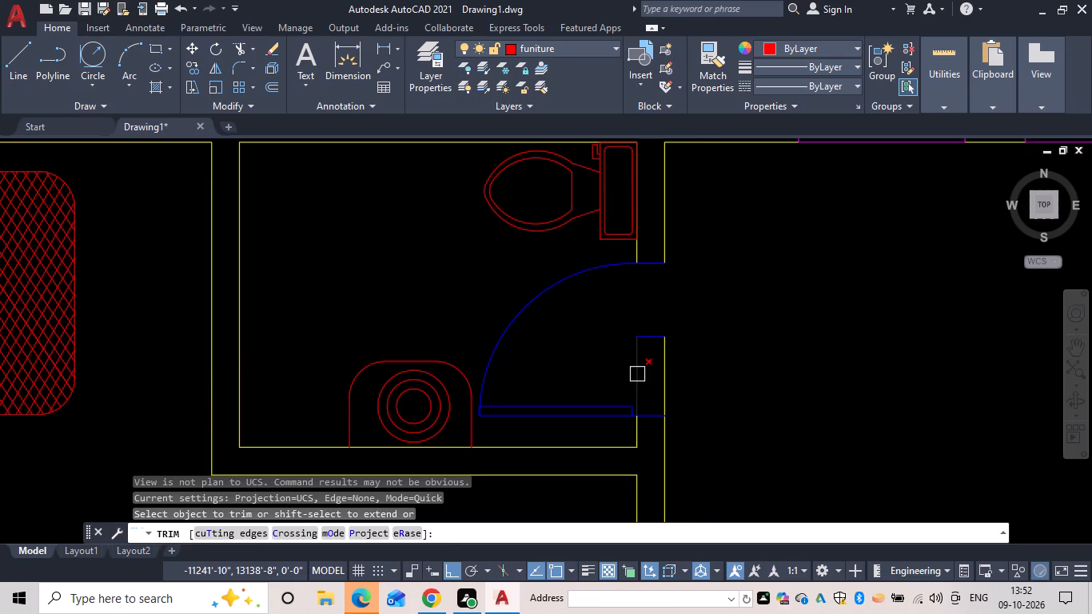
left_click(639, 374)
left_click(668, 372)
middle_click_drag(675, 373, 672, 333)
key("Escape")
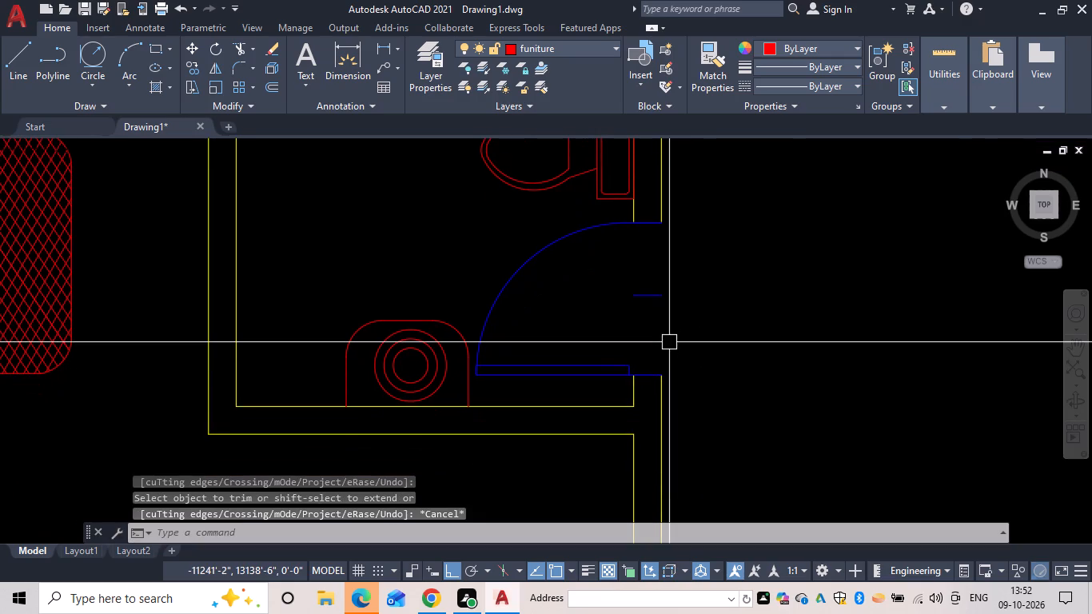
Move the leftover short jamb line straight south onto the moved door's south end.
type("m")
key("space")
left_click(654, 299)
key("space")
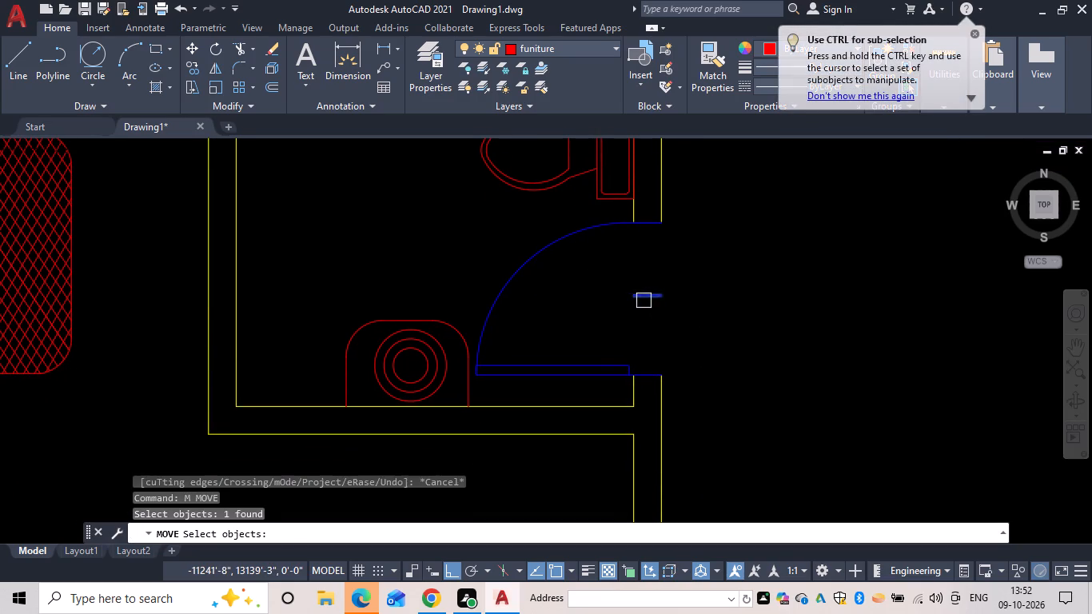
left_click_drag(634, 296, 634, 321)
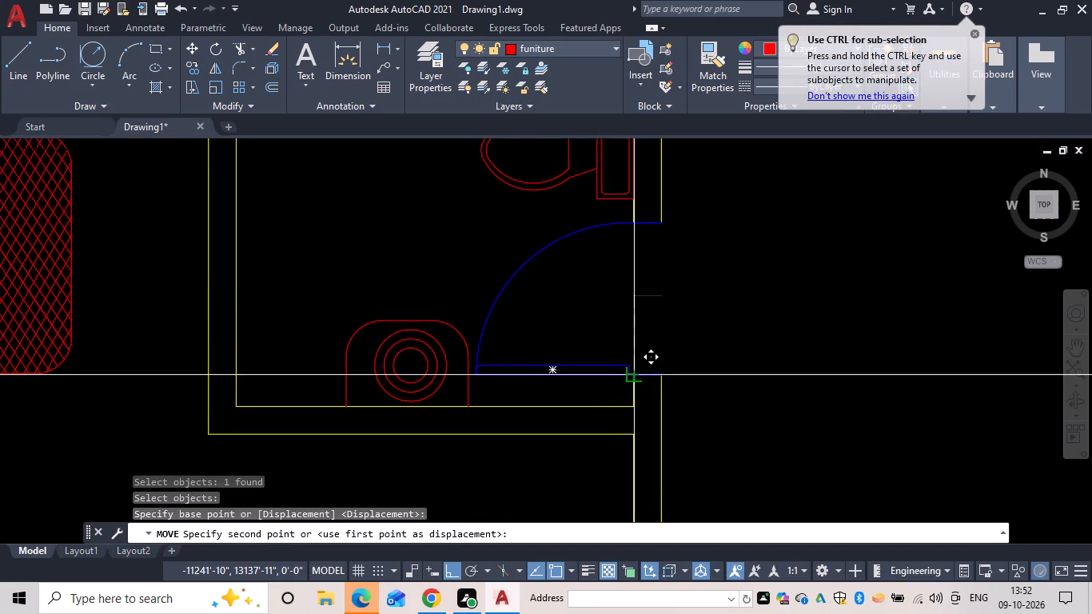
left_click(633, 374)
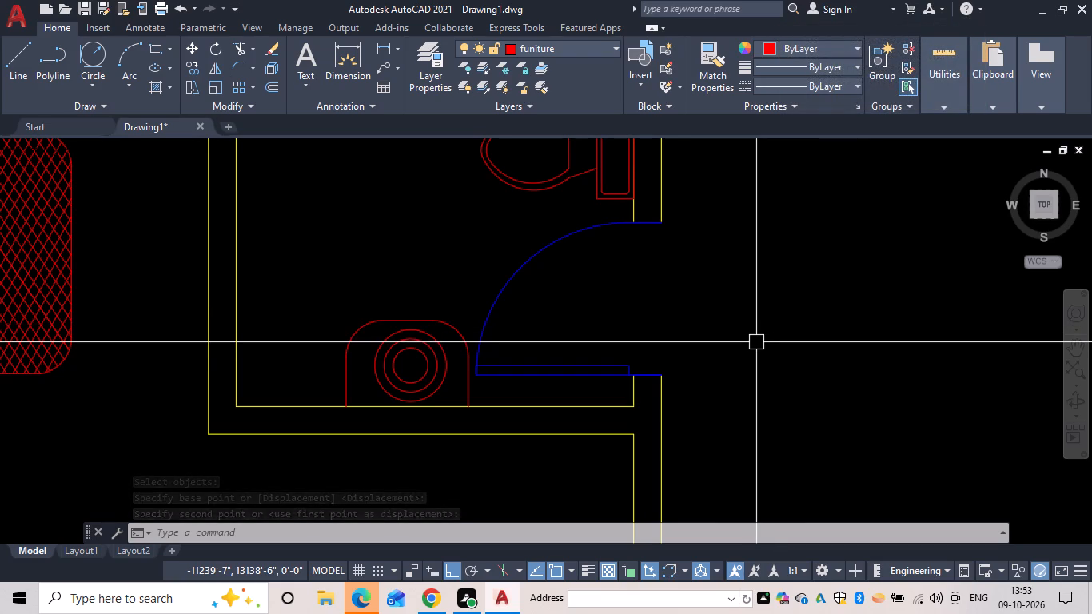
scroll(656, 354, "down", 2)
middle_click_drag(653, 354, 604, 297)
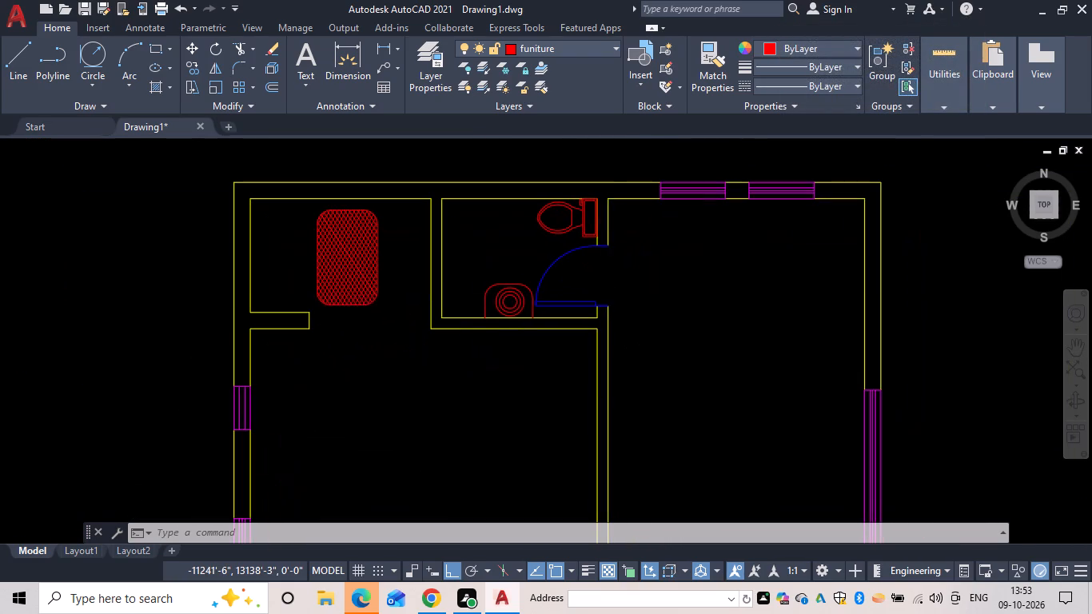
key("Escape")
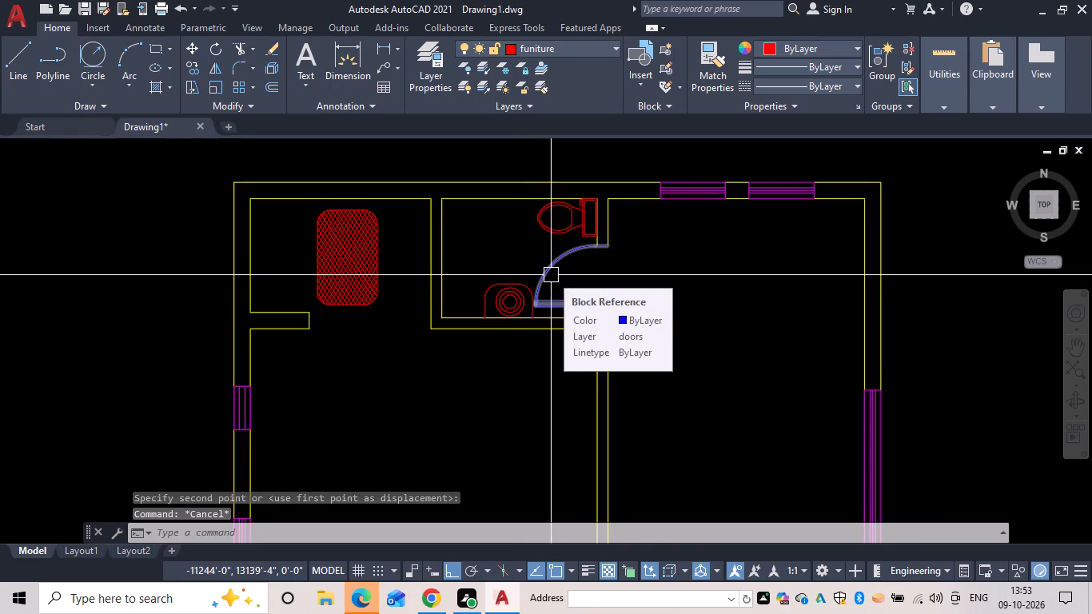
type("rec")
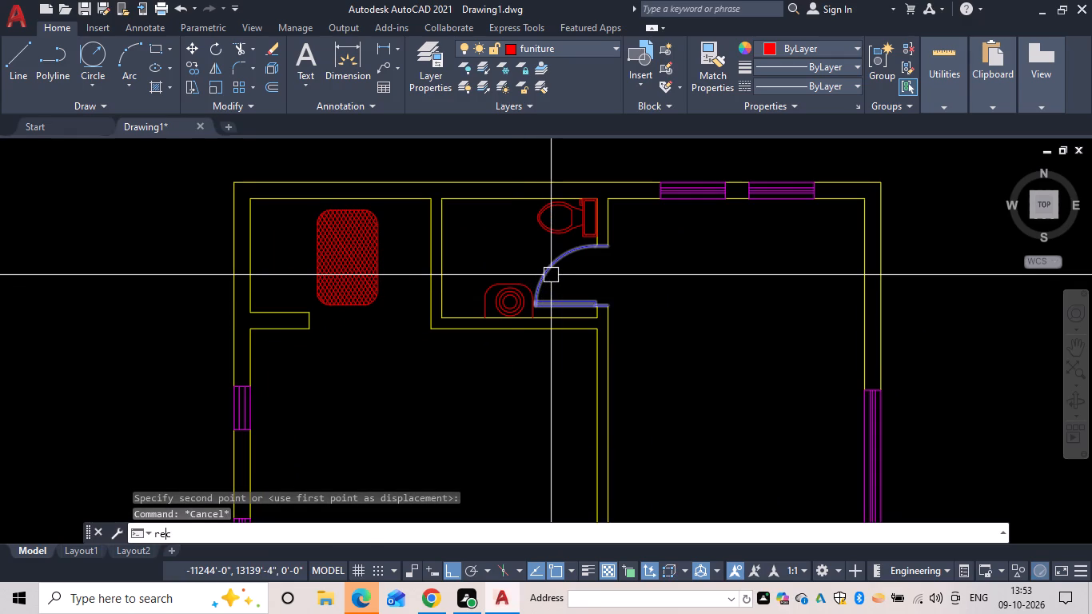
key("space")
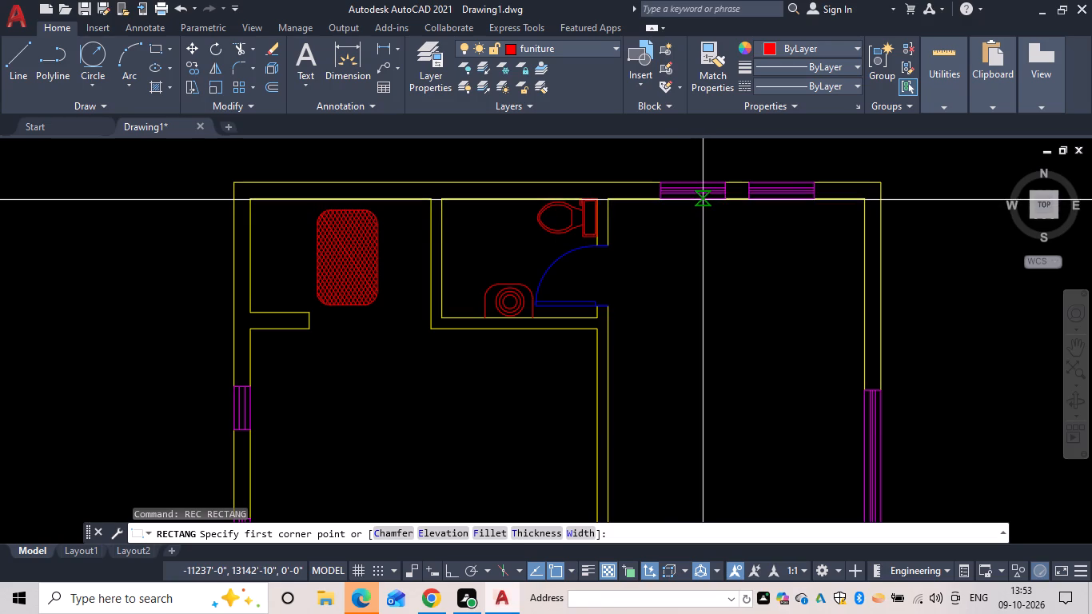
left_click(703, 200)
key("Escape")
Draw a rectangle about 3'-4" by 1'-6" just below the two north windows in the large east room.
scroll(715, 202, "up", 2)
middle_click_drag(715, 196, 656, 233)
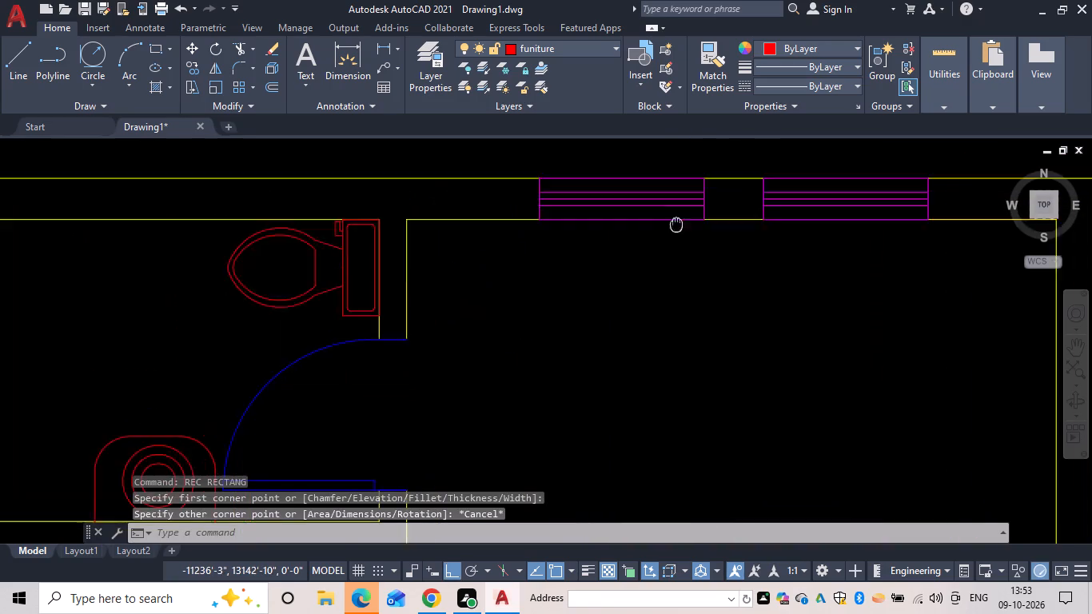
middle_click_drag(656, 233, 594, 259)
key("space")
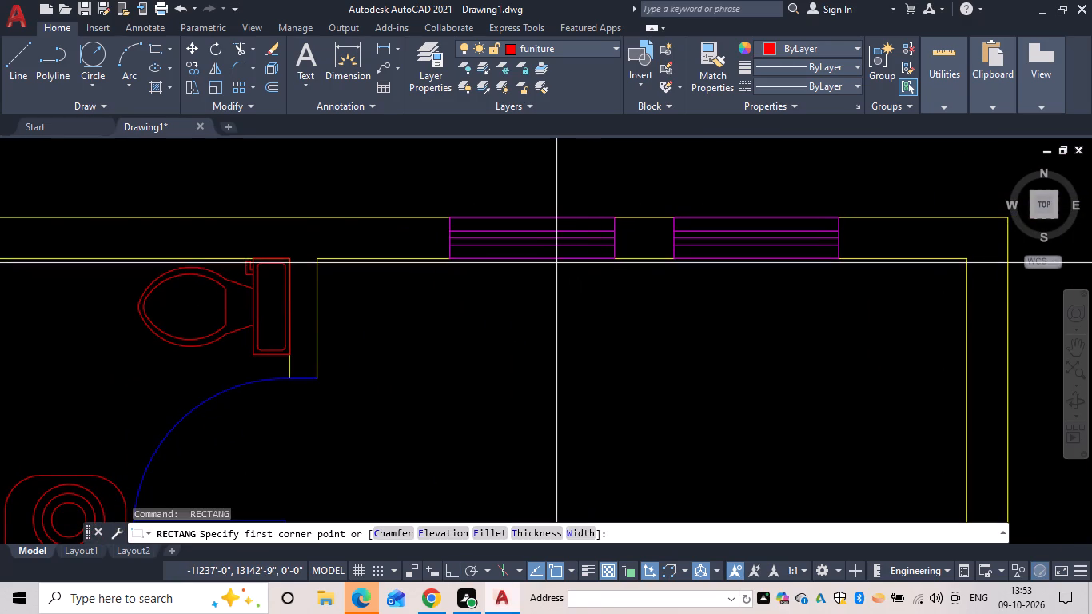
left_click_drag(556, 263, 583, 281)
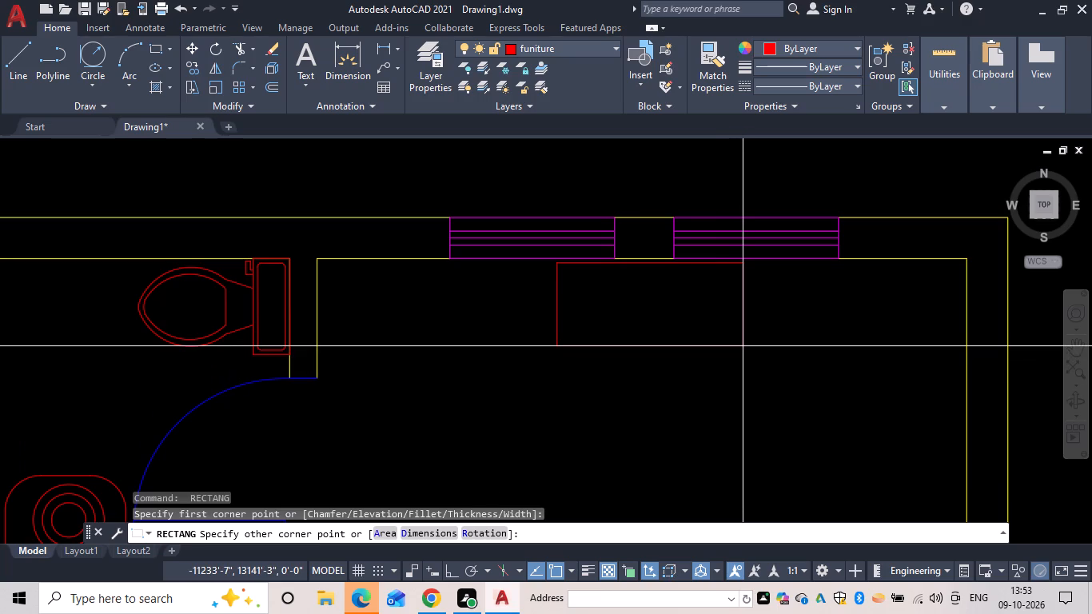
left_click(736, 345)
key("Escape")
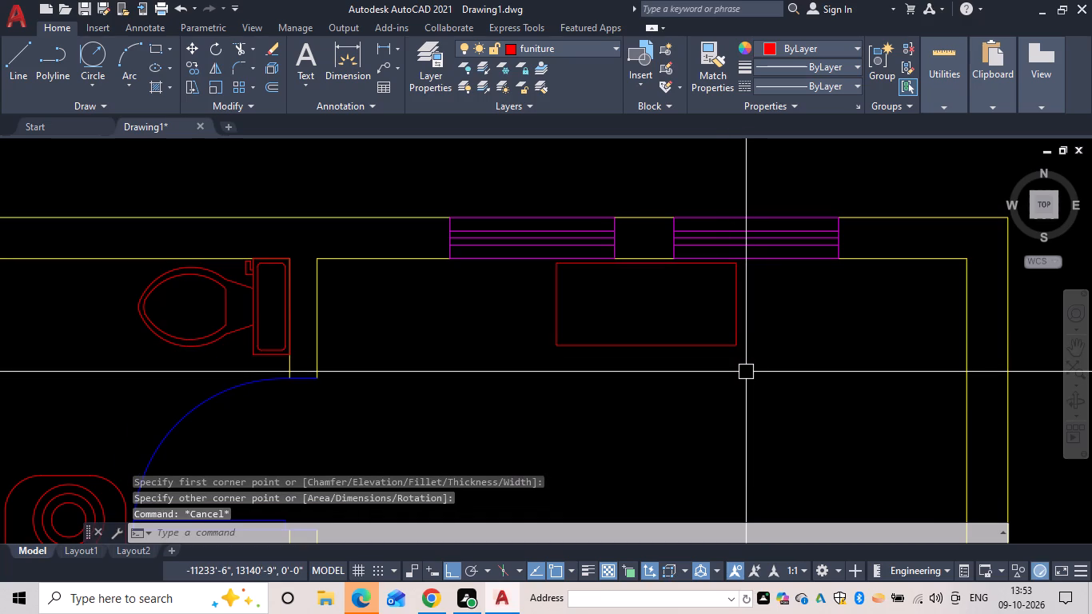
Offset the new rectangle 2" inward.
type("of 2")
key("space")
left_click_drag(731, 333, 673, 349)
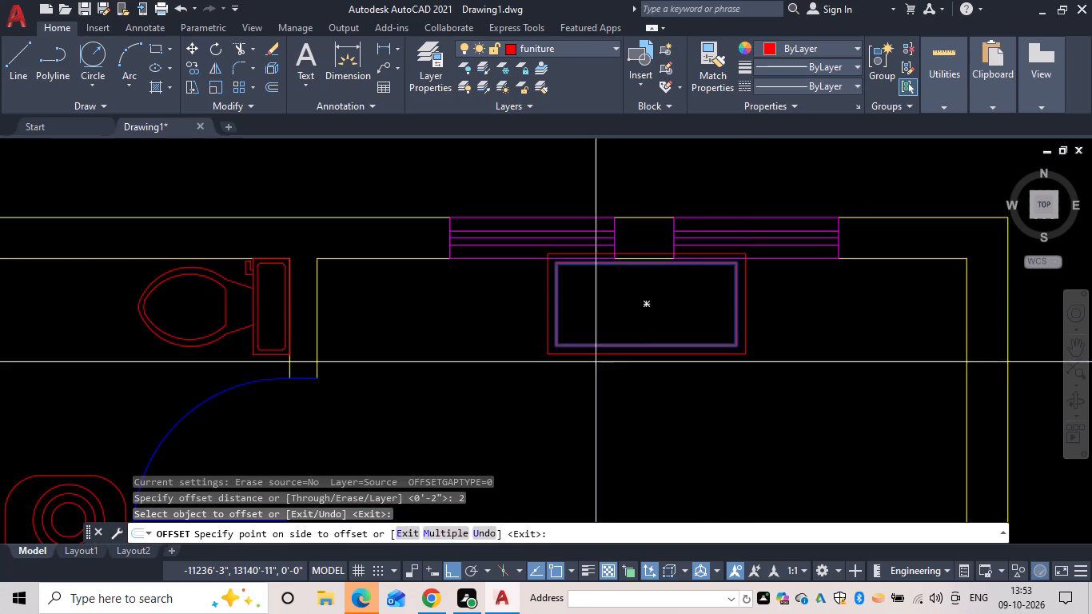
left_click(596, 362)
key("ctrl+z")
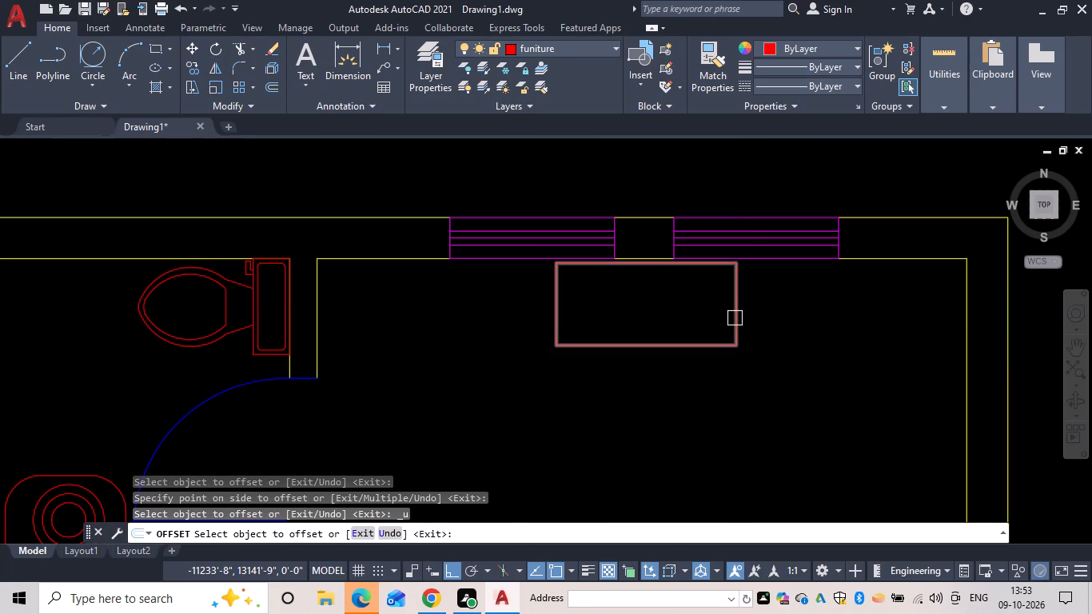
left_click(735, 318)
left_click(672, 335)
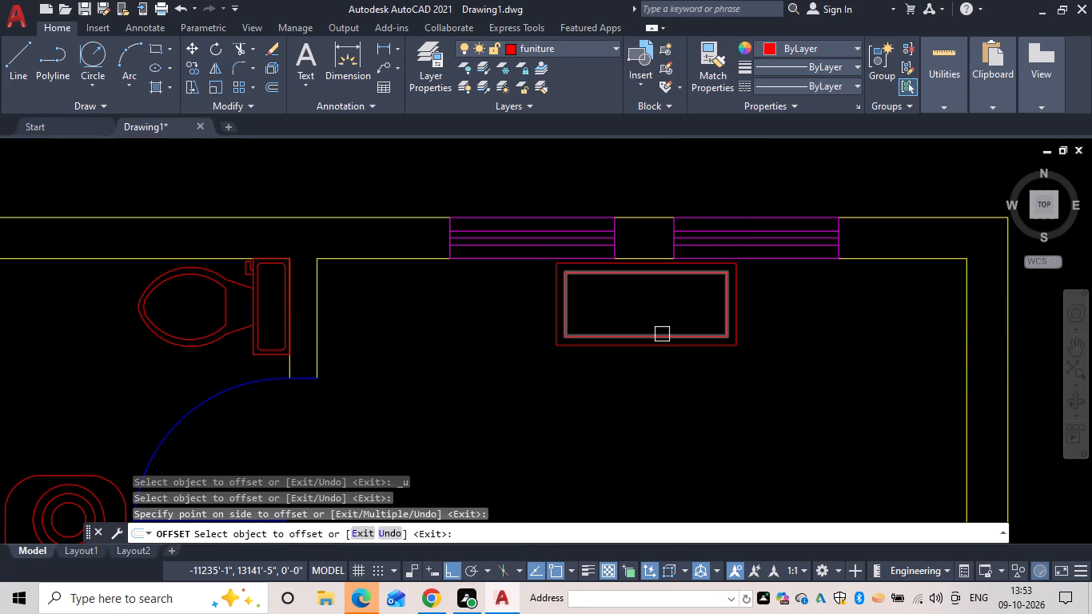
scroll(619, 346, "up", 3)
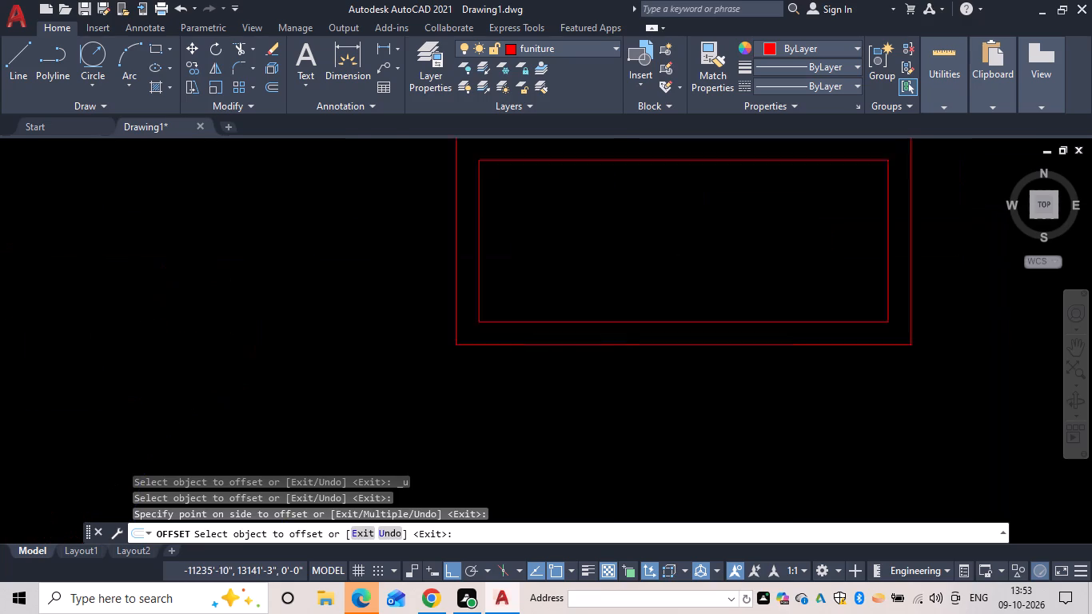
key("Escape")
Draw a short vertical line from each south corner of the inner rectangle down to the outer rectangle's south edge.
key("l")
key("space")
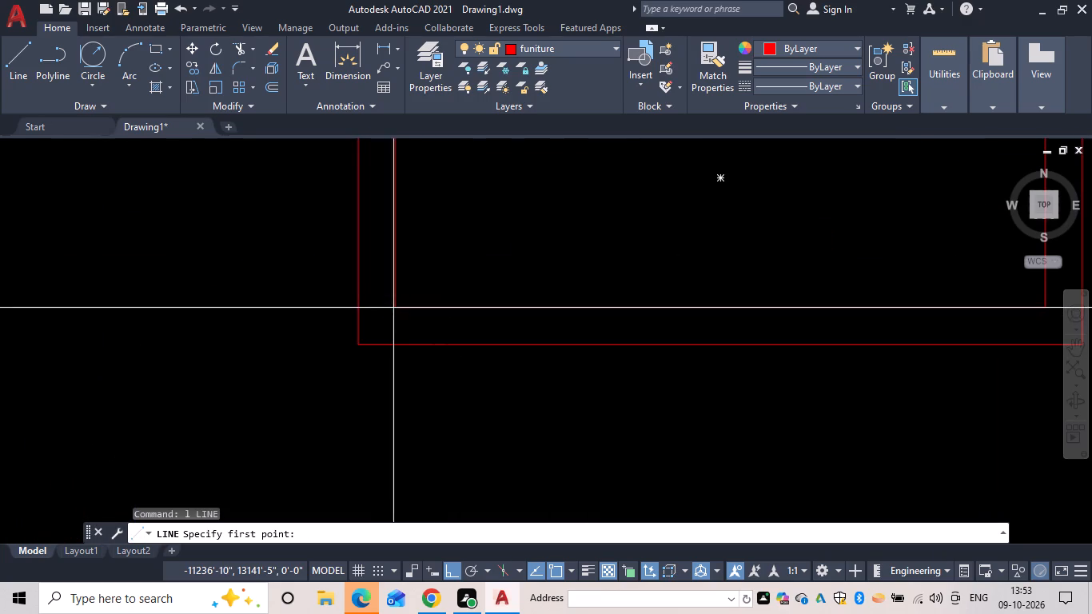
left_click_drag(394, 305, 387, 307)
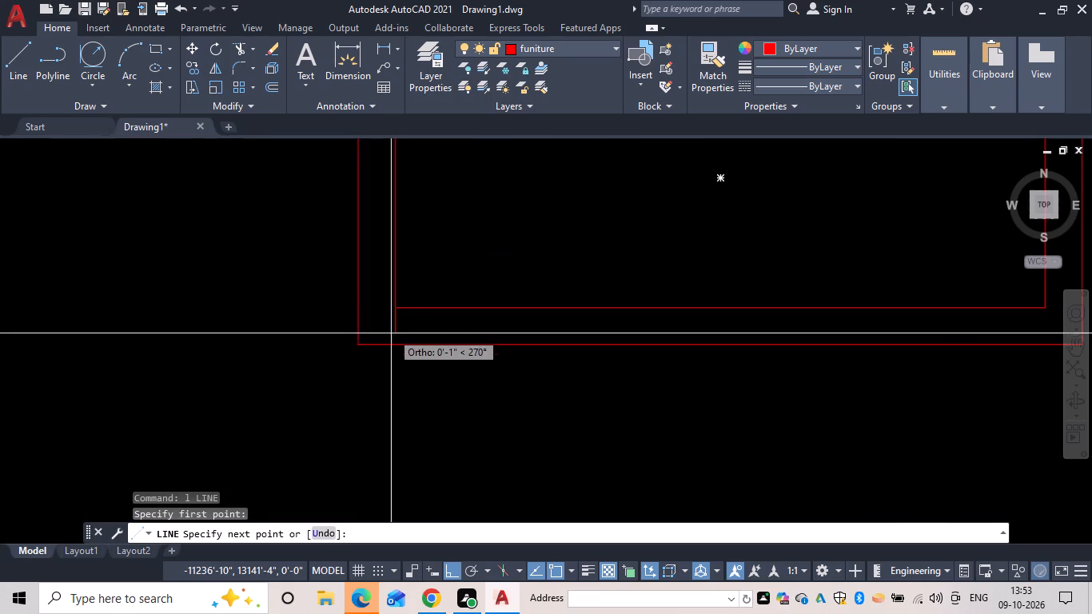
left_click(395, 343)
key("Escape")
middle_click_drag(523, 335, 305, 371)
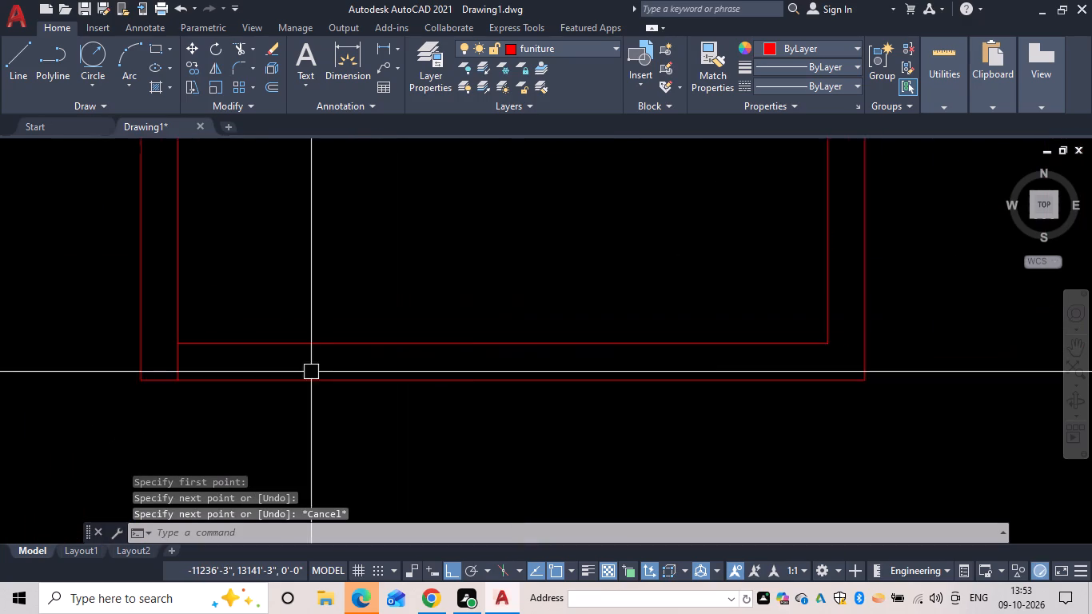
key("space")
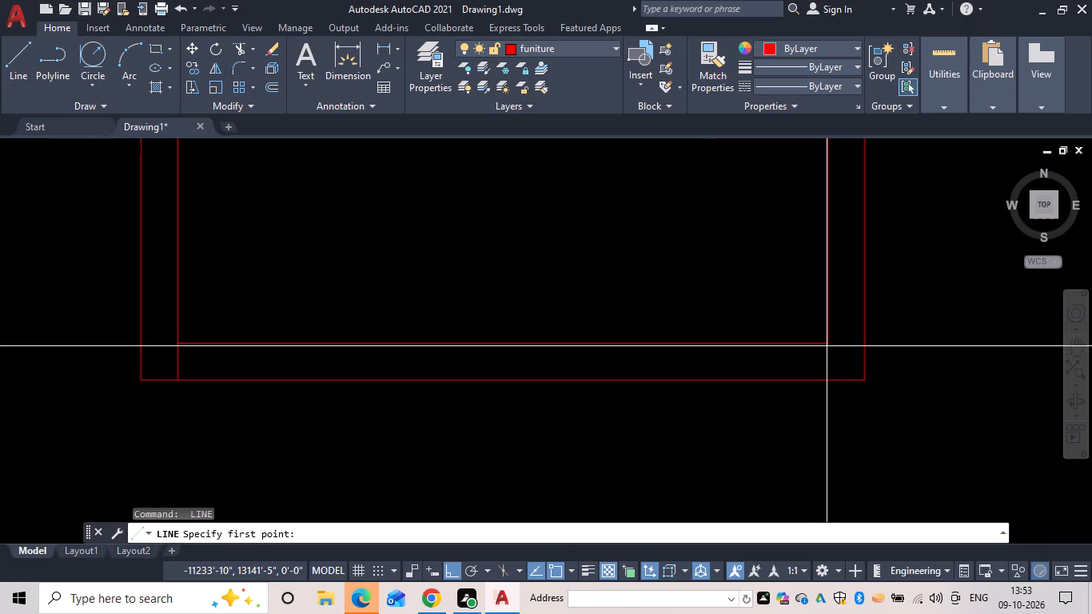
left_click_drag(827, 345, 823, 357)
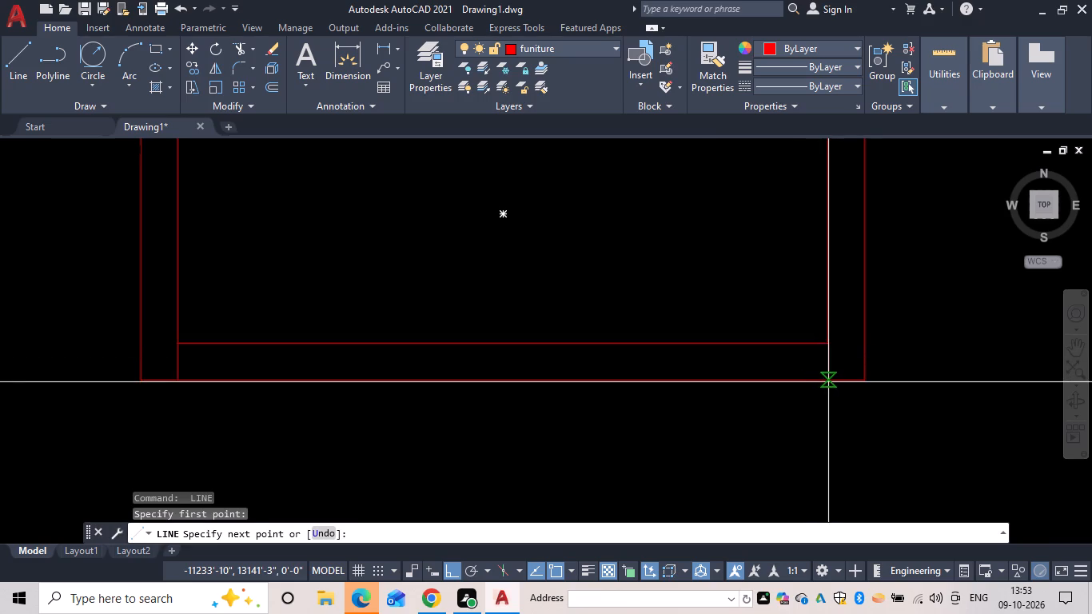
left_click(830, 381)
key("Escape")
scroll(897, 382, "up", 2)
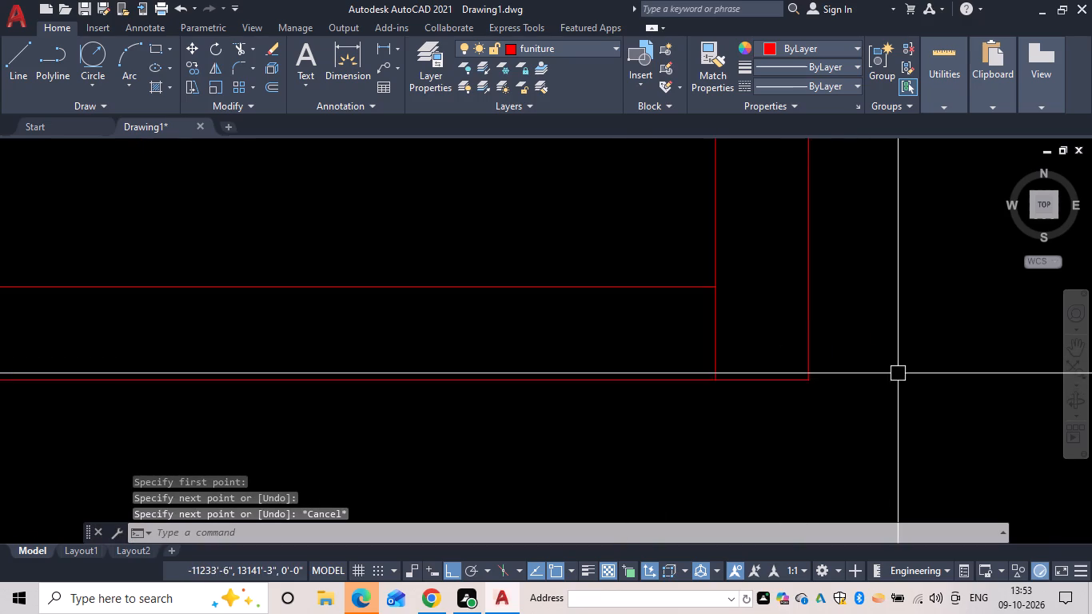
scroll(716, 353, "up", 4)
scroll(715, 358, "down", 5)
key("Escape")
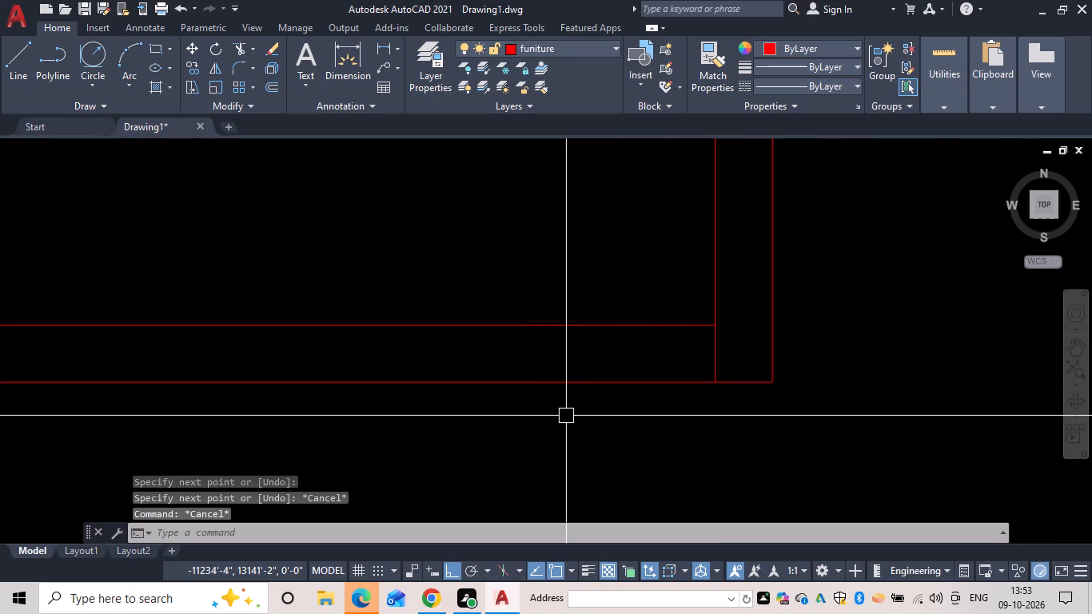
Trim away the inner rectangle's south edge between the two short vertical lines.
key("t")
key("r")
key("space")
scroll(548, 416, "down", 1)
middle_click_drag(548, 416, 727, 377)
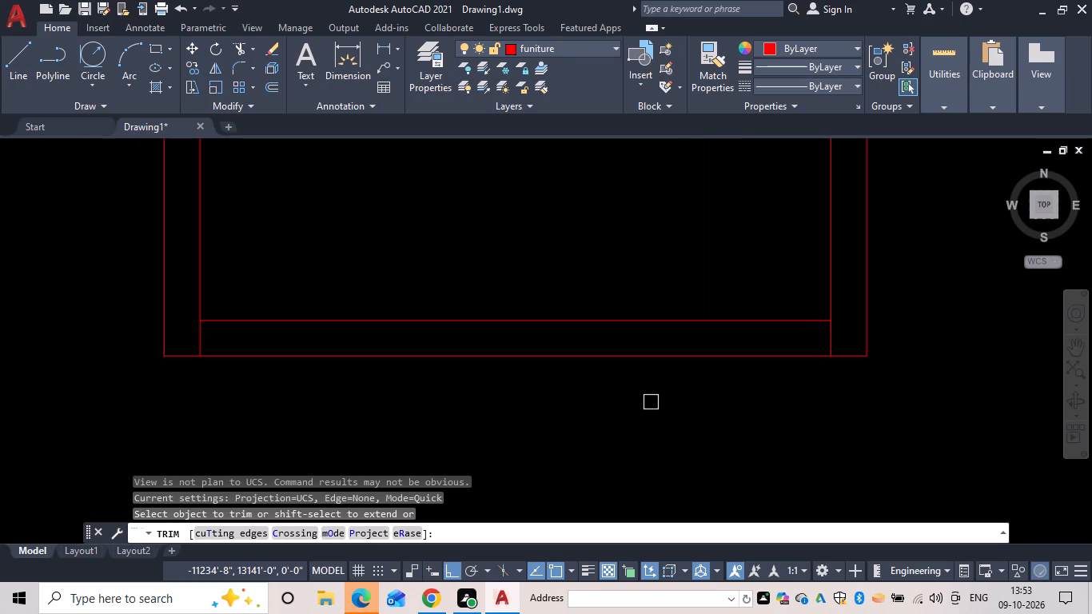
left_click(636, 409)
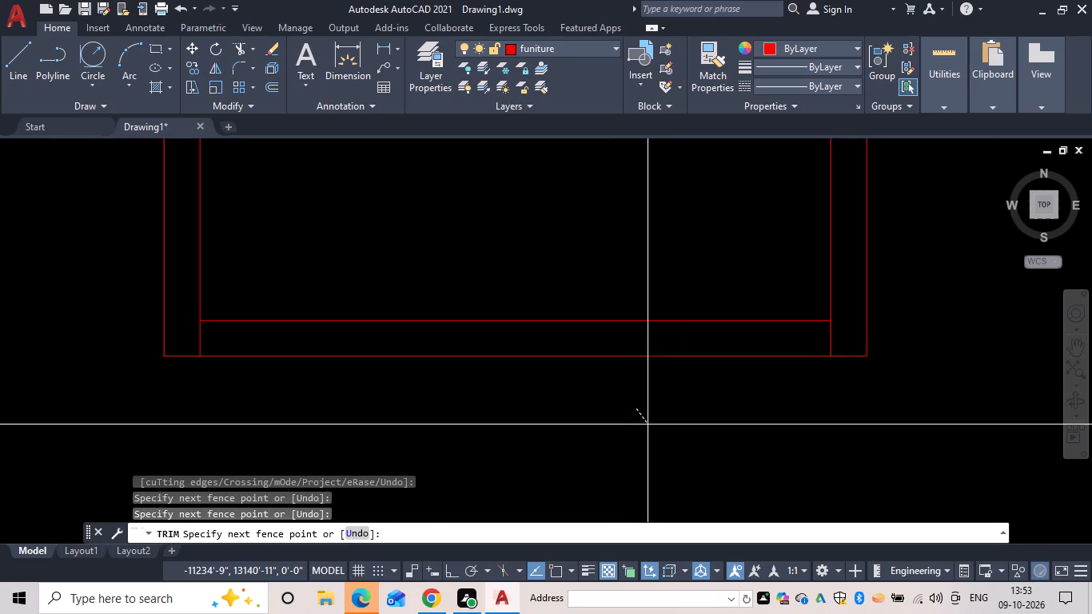
key("Escape")
key("space")
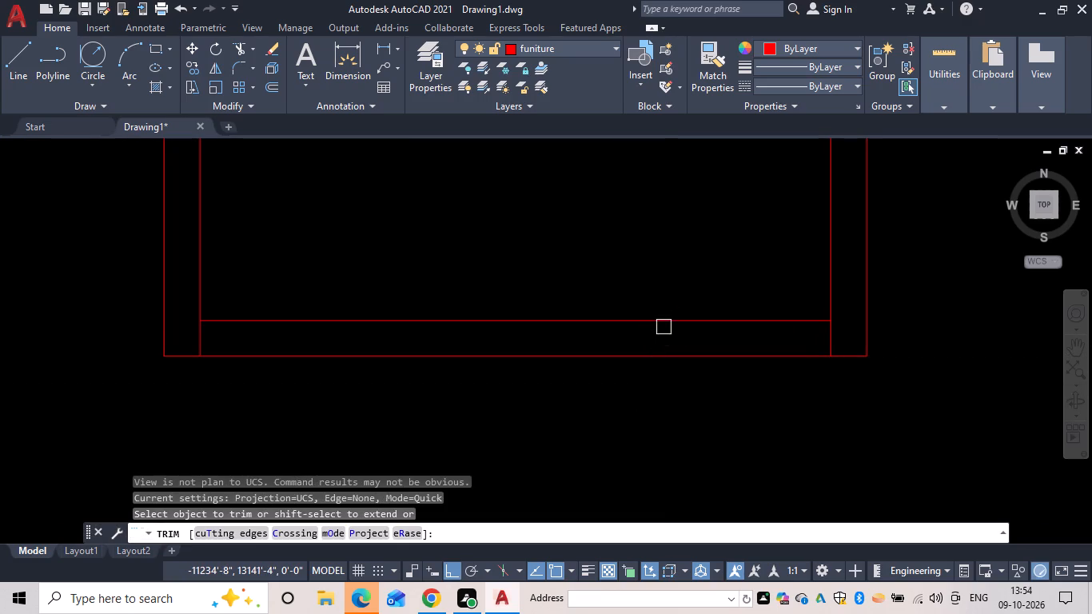
left_click(664, 323)
scroll(687, 347, "down", 3)
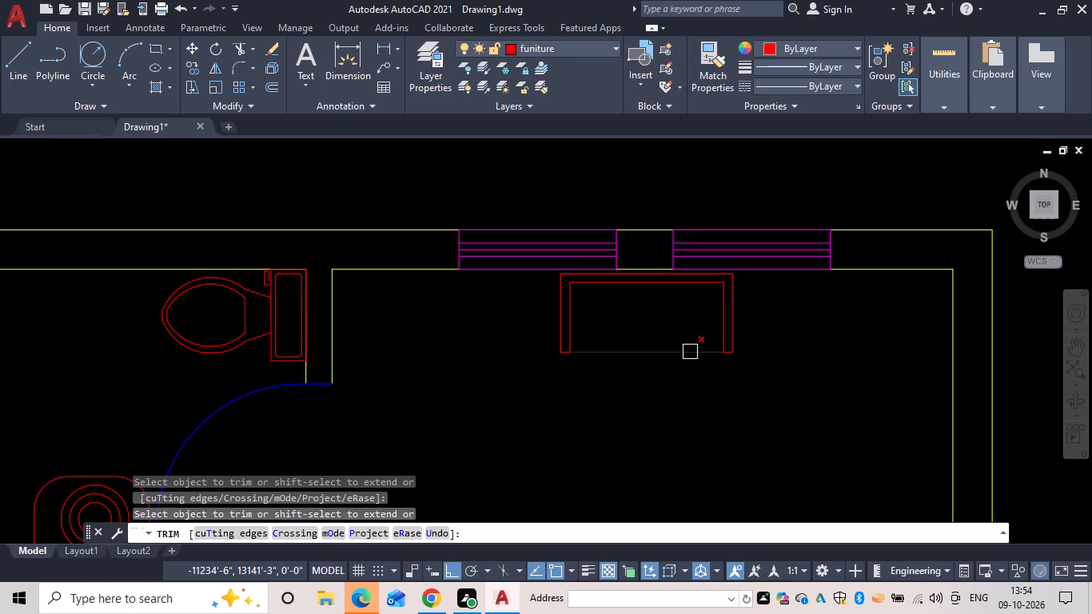
middle_click(690, 352)
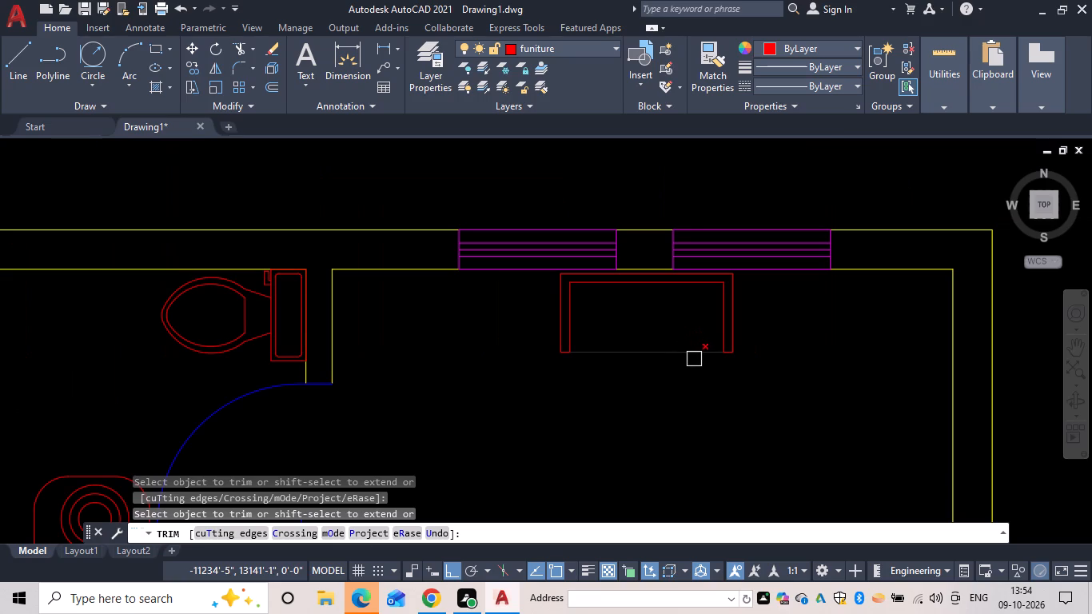
key("Escape")
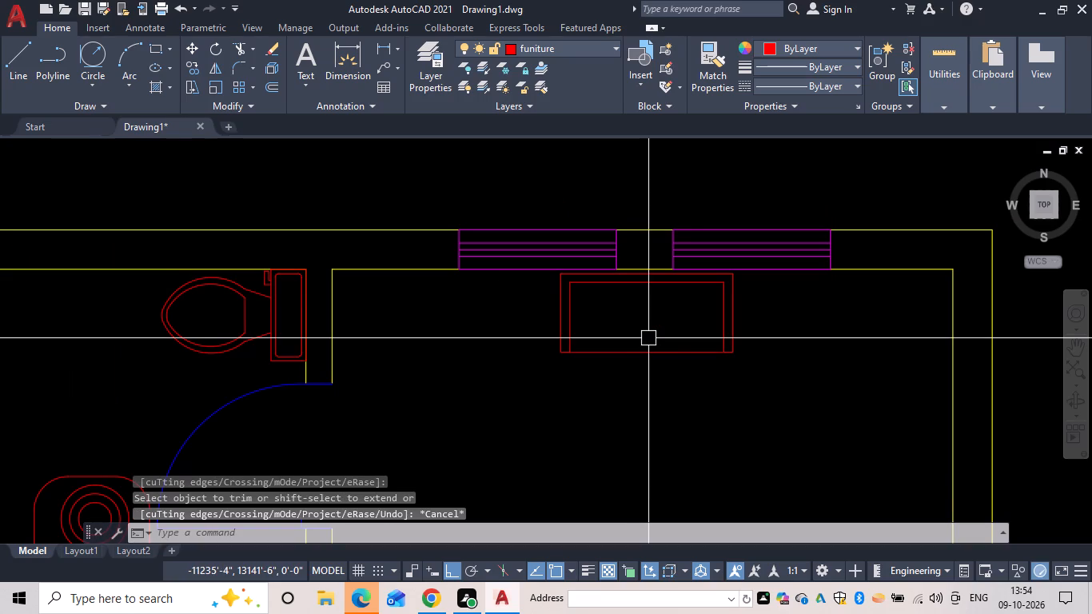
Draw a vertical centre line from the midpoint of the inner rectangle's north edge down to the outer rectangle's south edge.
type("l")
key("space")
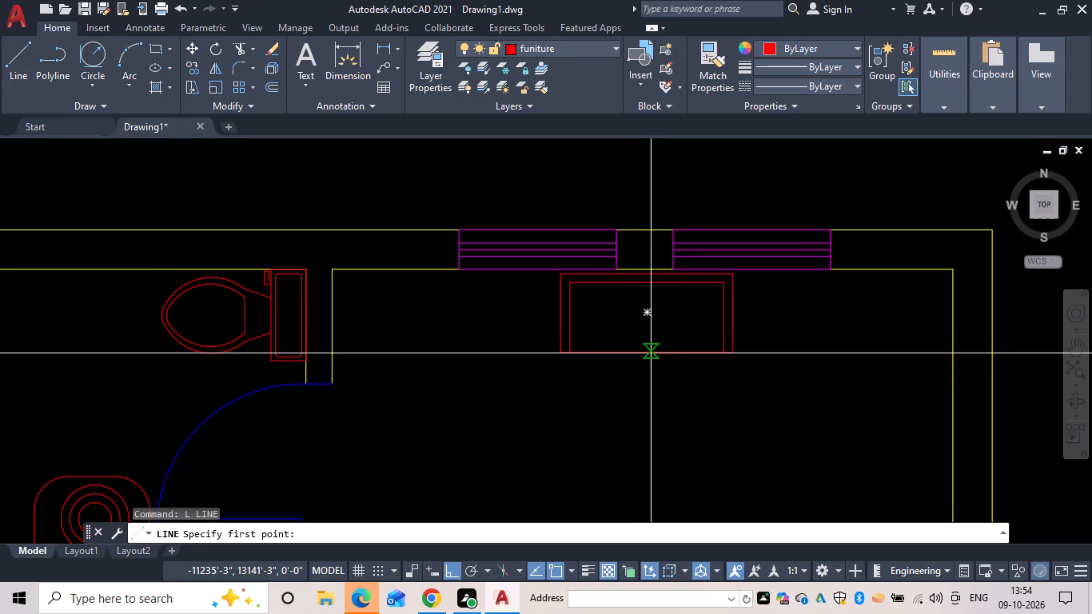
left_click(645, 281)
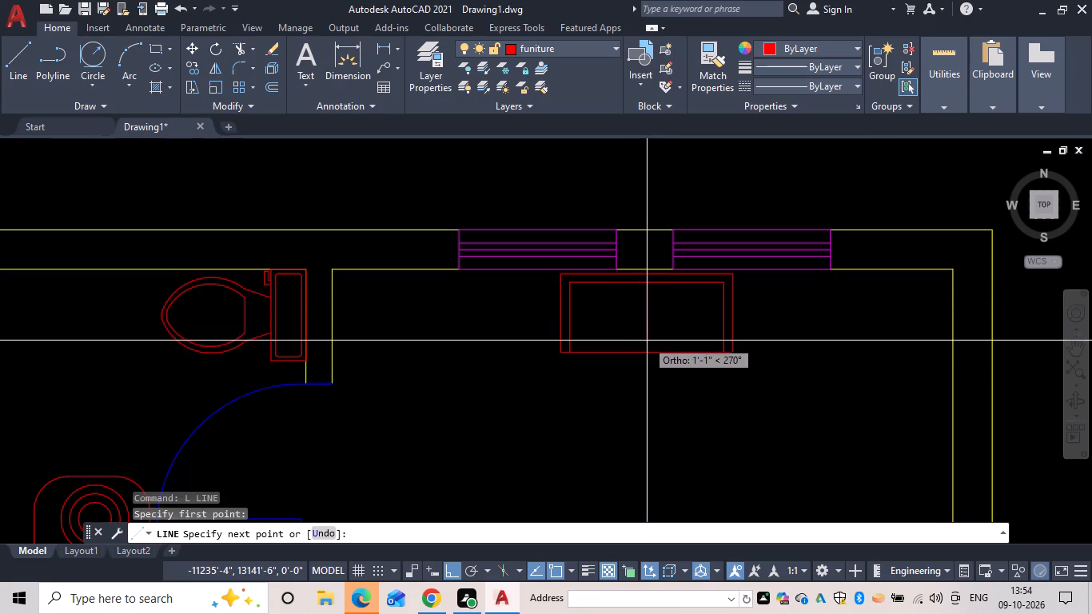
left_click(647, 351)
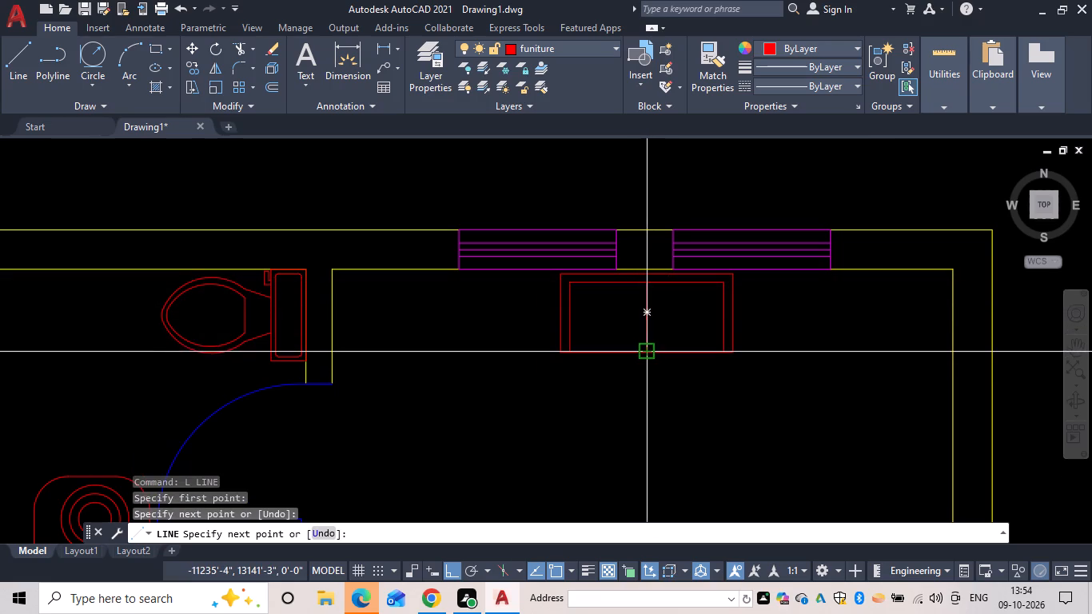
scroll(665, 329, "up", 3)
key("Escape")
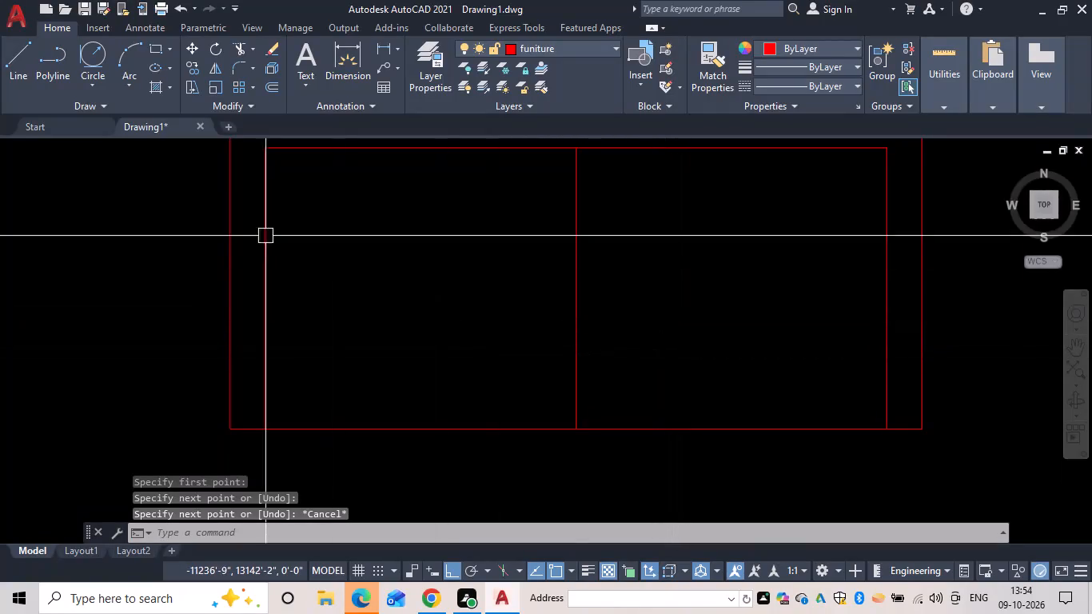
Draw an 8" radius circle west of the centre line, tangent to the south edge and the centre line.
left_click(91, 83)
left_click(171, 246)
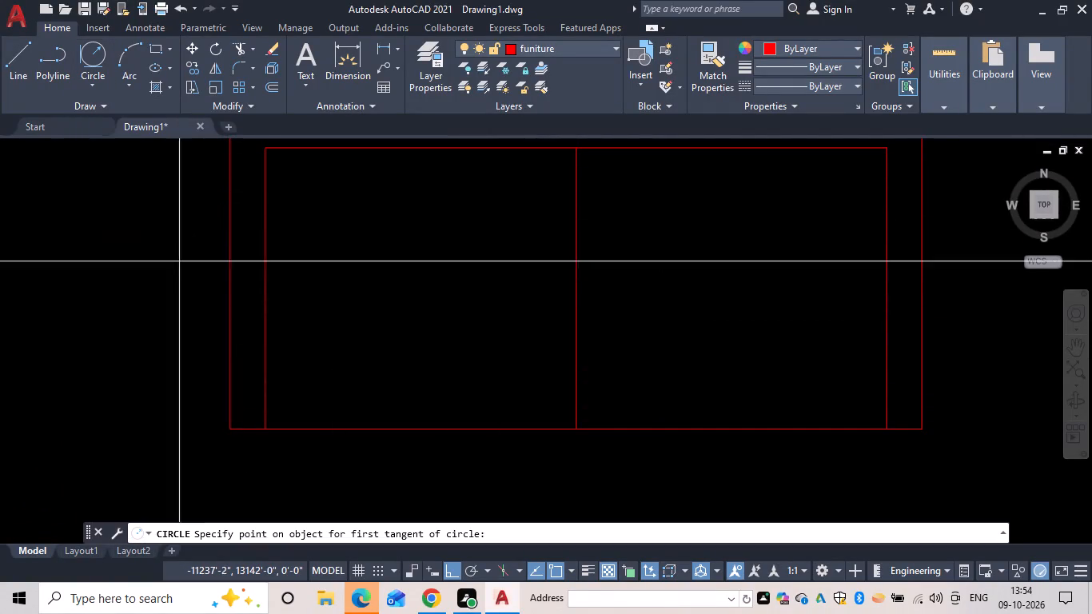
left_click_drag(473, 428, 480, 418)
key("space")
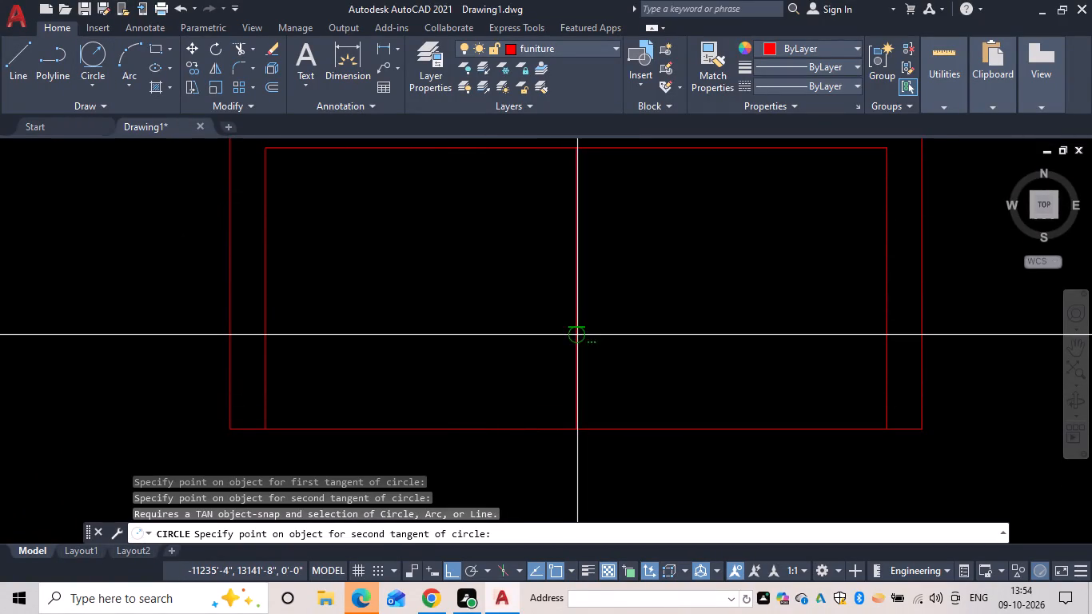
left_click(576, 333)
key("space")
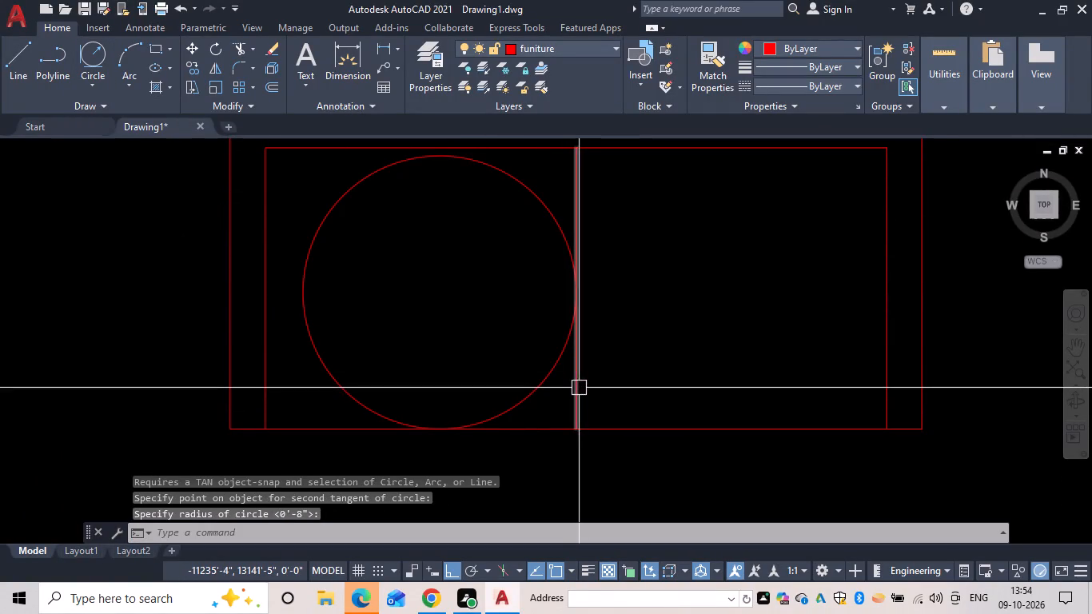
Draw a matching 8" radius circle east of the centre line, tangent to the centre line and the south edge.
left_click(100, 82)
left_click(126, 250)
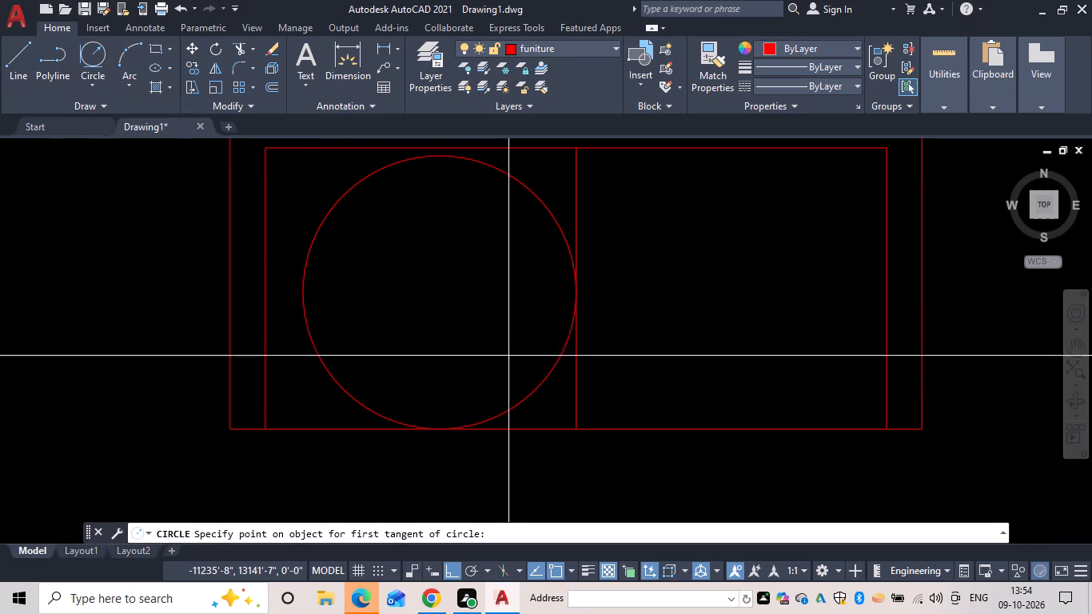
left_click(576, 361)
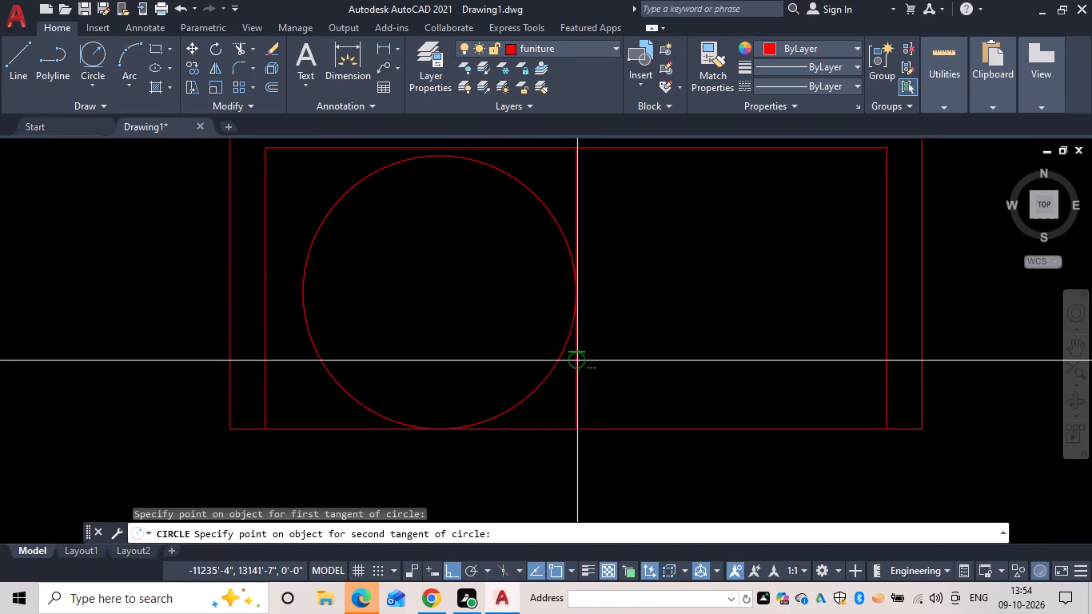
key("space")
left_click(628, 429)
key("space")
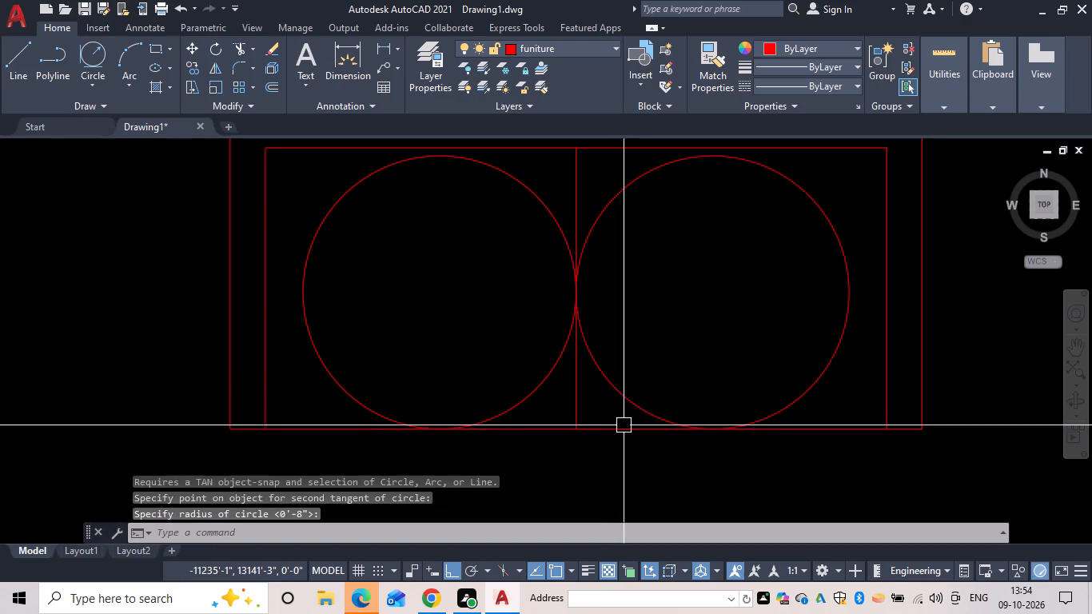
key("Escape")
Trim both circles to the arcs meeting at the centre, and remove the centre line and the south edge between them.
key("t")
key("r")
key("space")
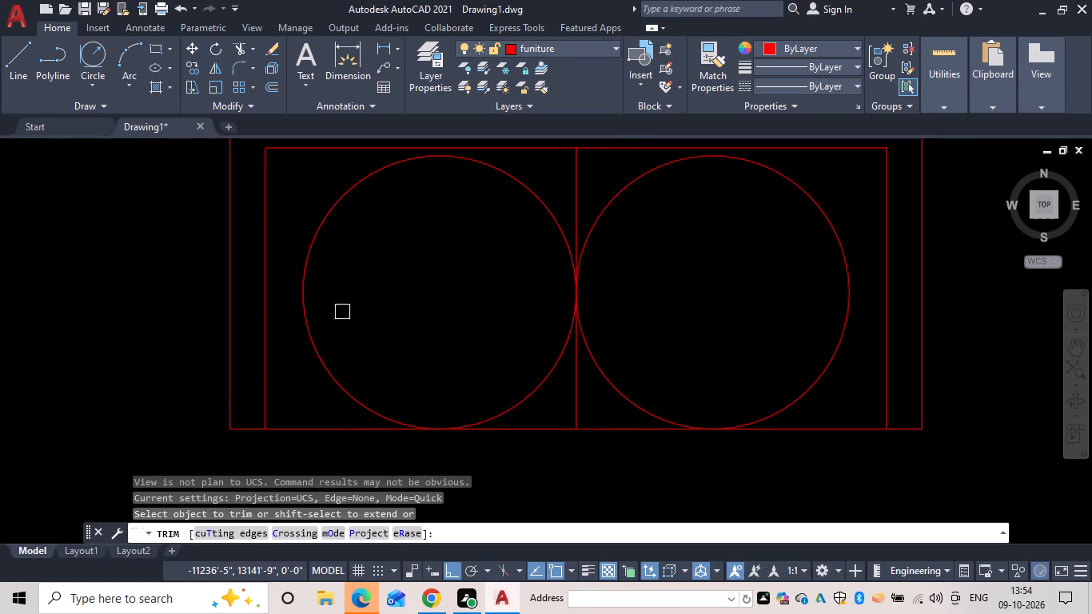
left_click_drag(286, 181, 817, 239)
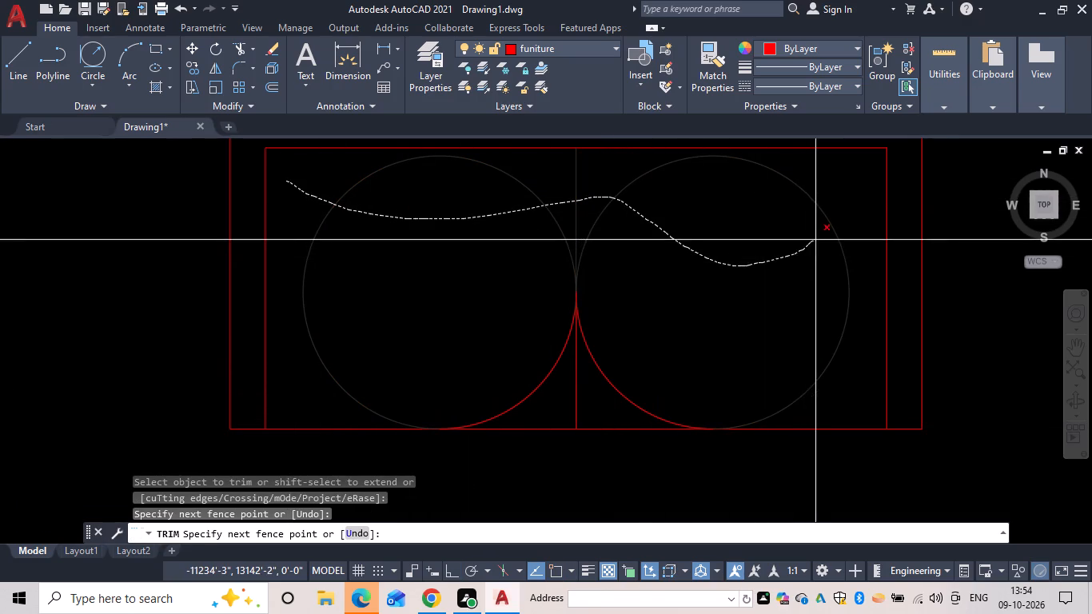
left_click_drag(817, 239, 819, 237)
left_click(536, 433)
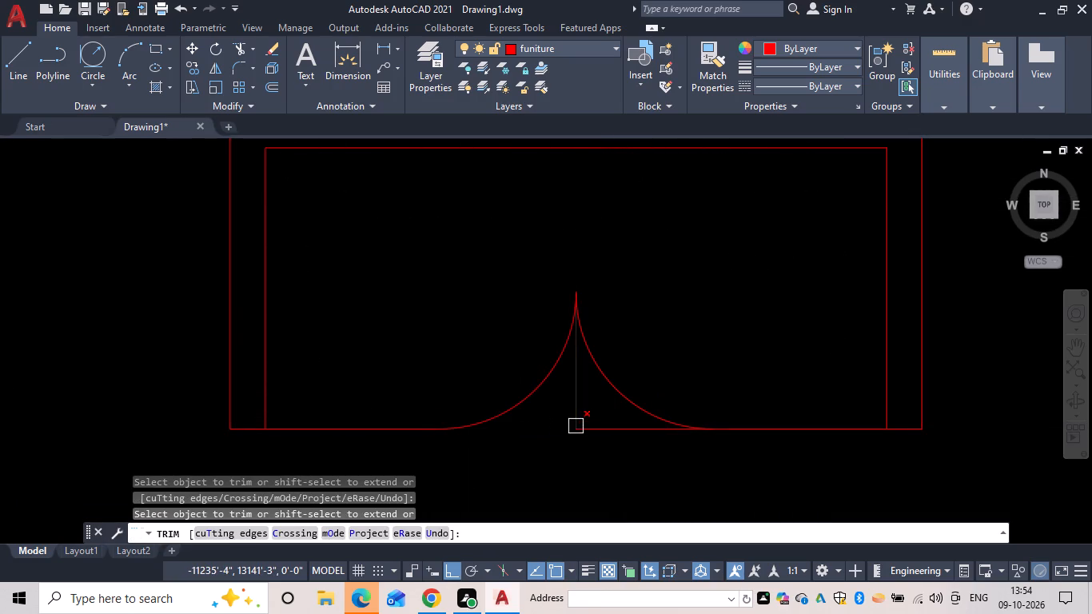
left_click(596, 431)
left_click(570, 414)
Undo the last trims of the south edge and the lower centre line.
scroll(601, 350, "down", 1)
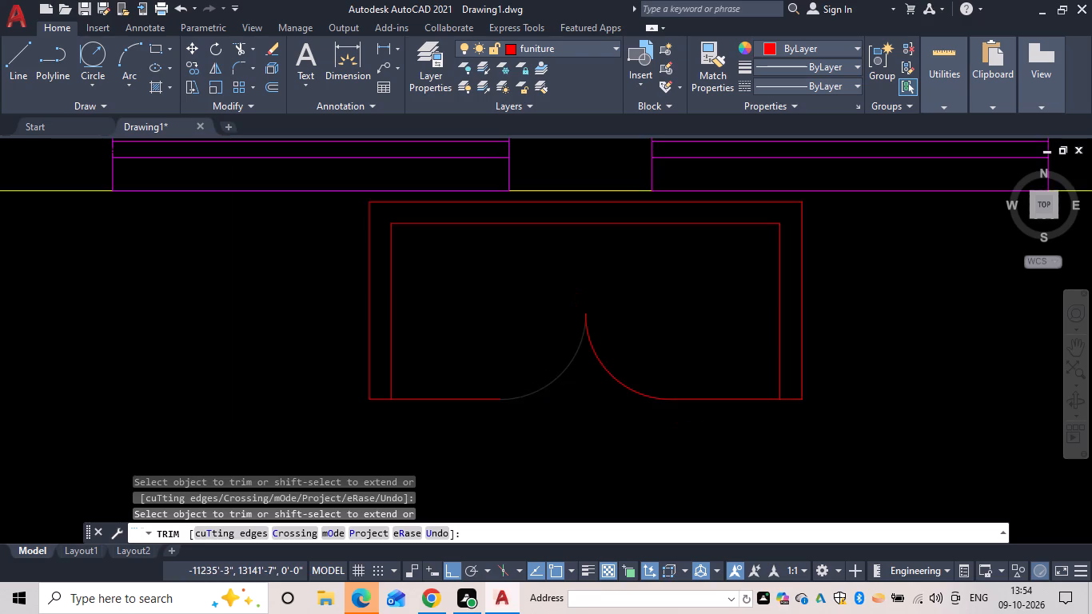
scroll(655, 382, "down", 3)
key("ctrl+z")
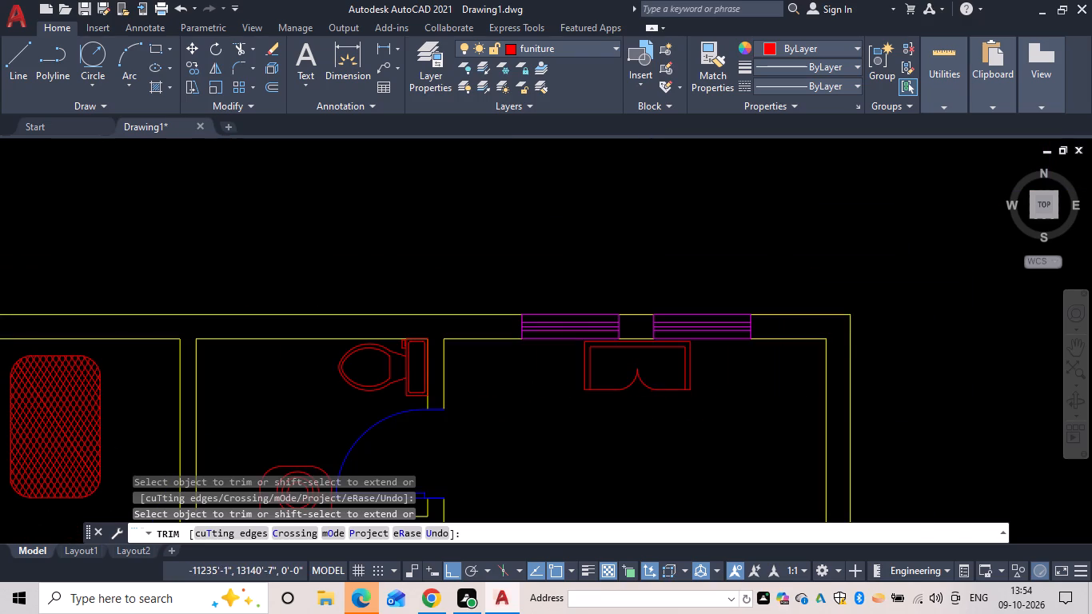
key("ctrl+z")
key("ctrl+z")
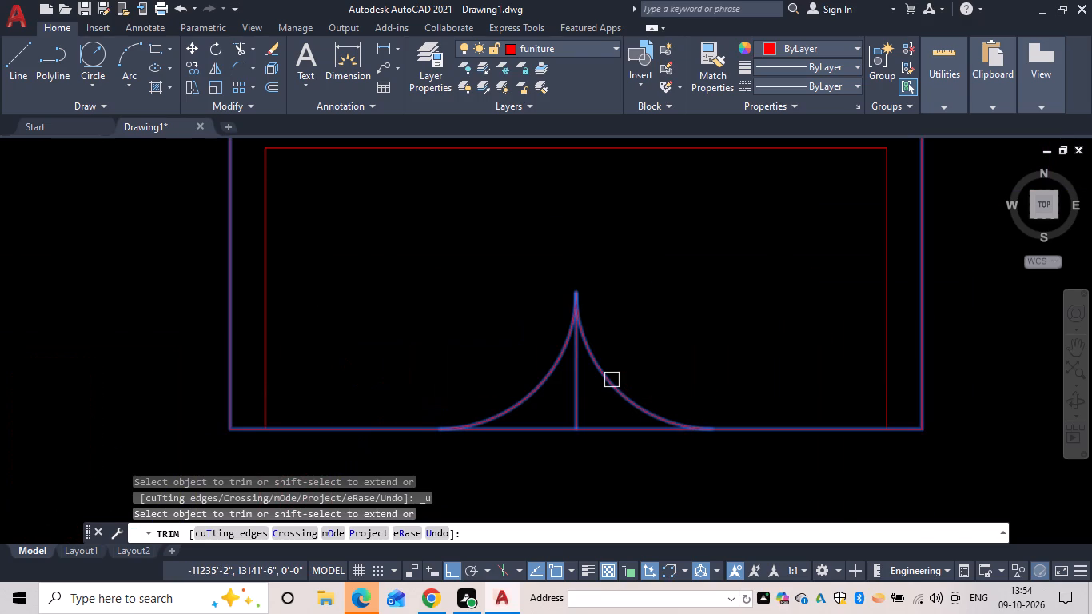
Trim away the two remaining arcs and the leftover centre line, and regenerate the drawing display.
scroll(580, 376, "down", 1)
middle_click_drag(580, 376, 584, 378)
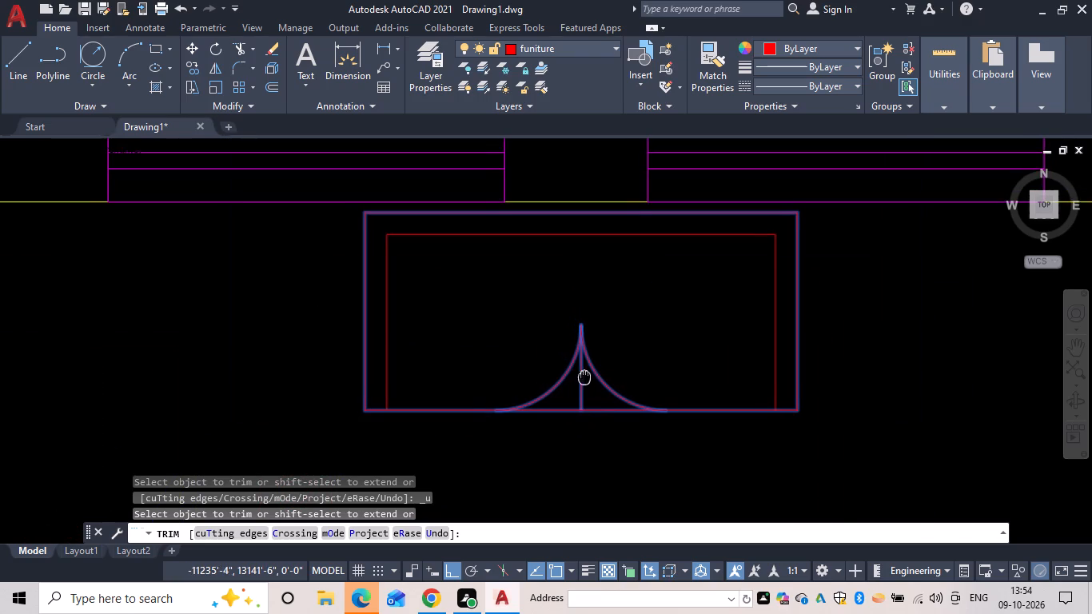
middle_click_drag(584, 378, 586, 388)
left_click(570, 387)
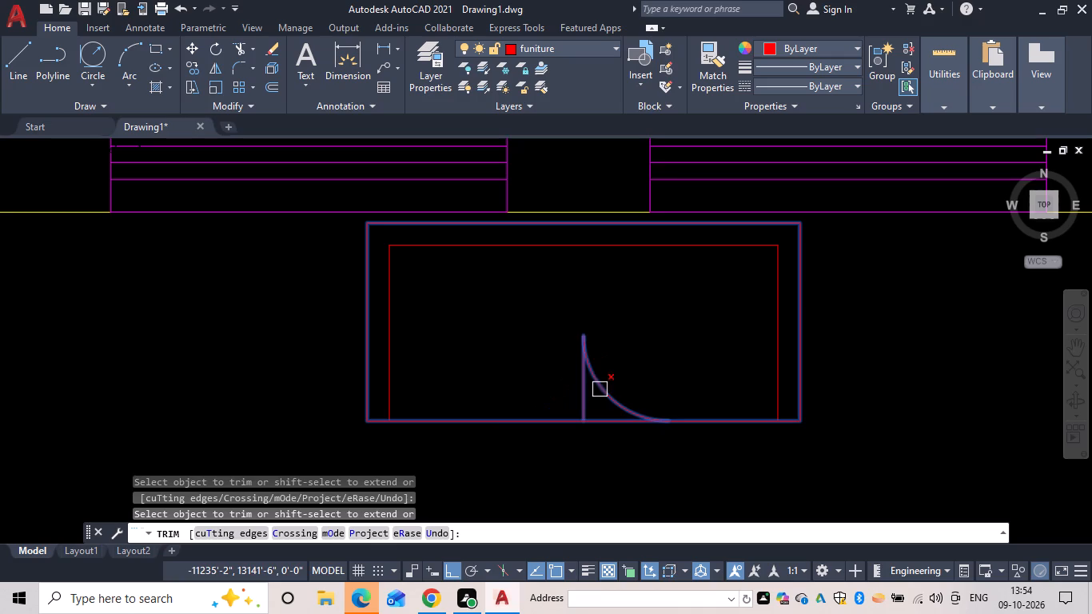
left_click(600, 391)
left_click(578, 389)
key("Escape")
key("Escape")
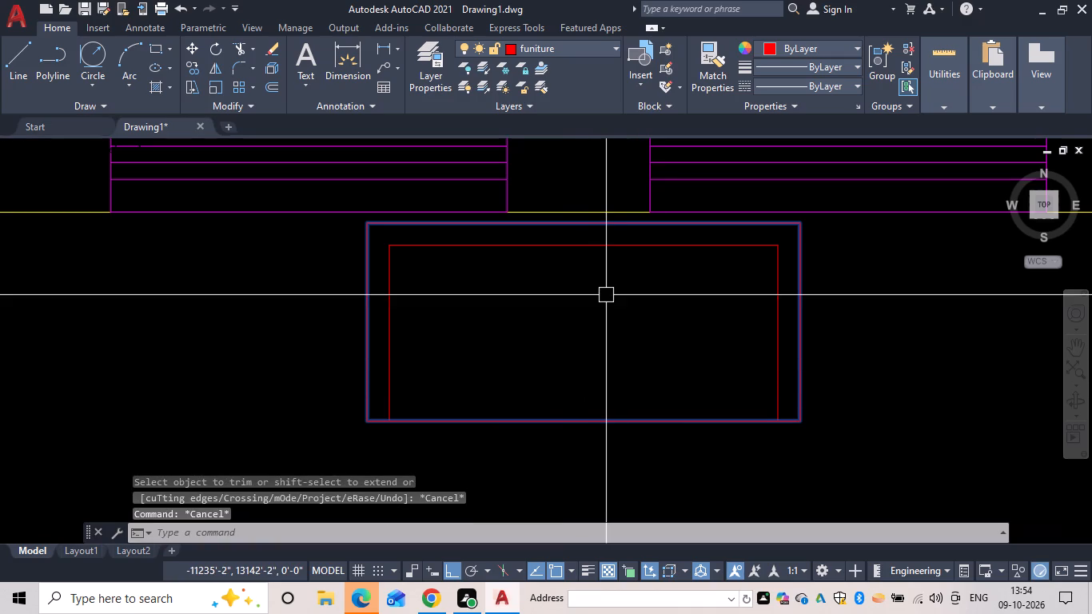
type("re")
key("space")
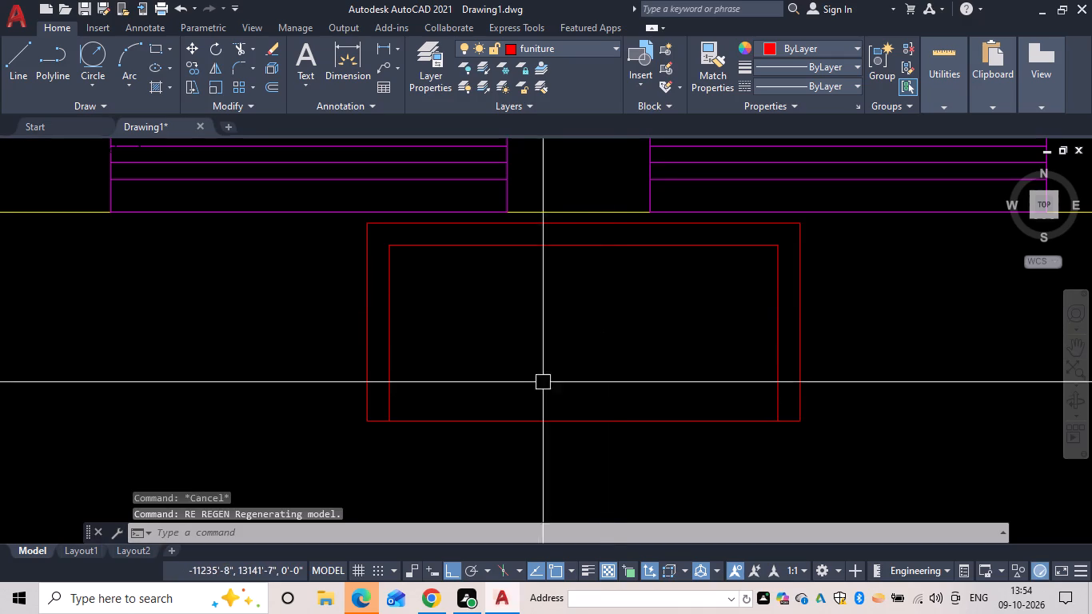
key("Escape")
Draw a short vertical line north from the midpoint of the outer rectangle's south edge.
key("l")
key("space")
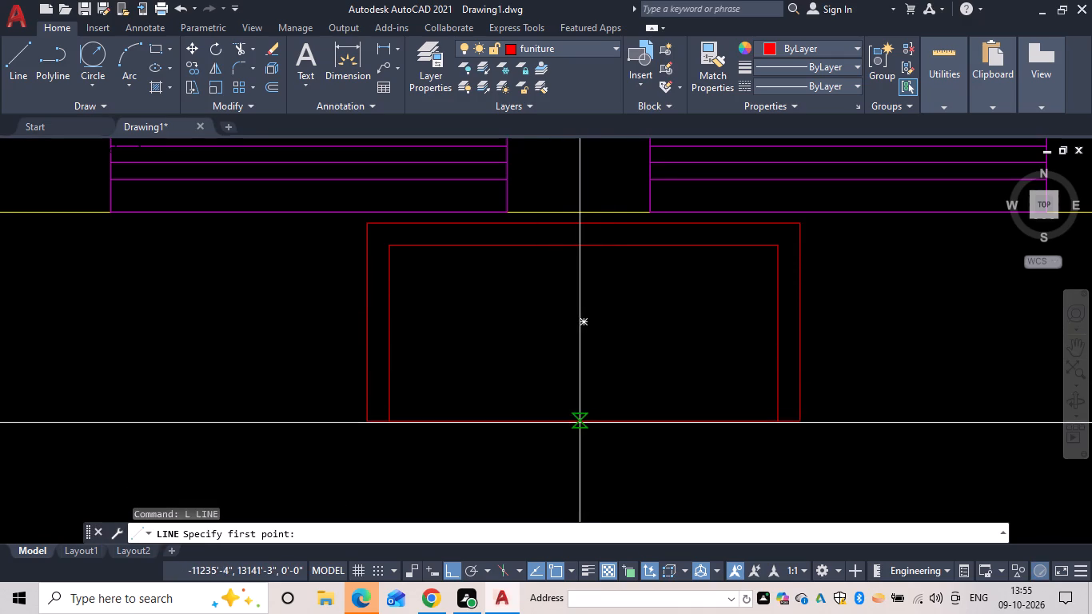
left_click(583, 420)
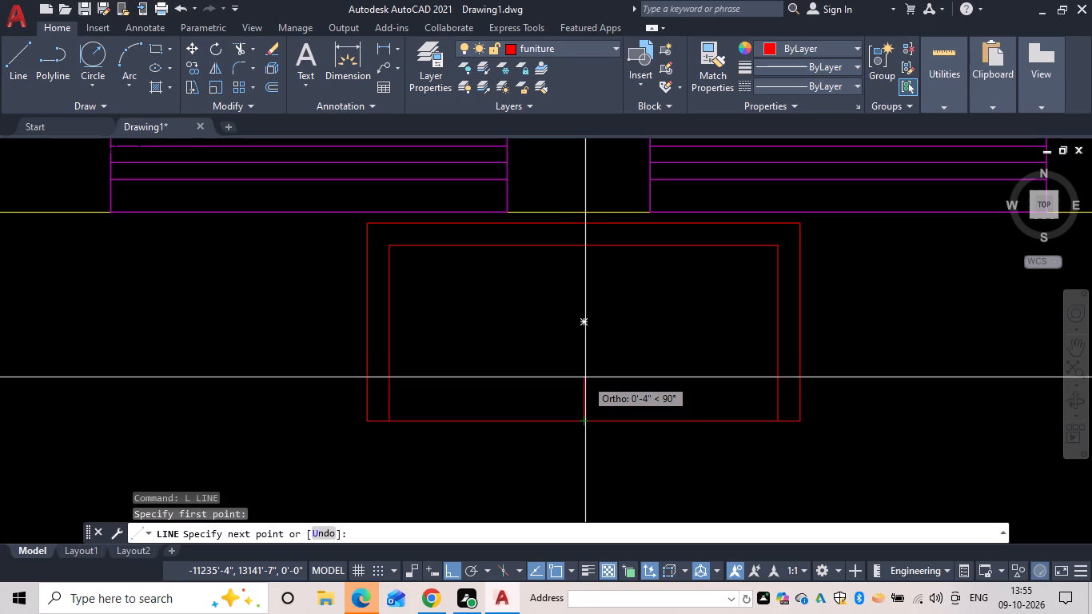
left_click(585, 385)
key("Escape")
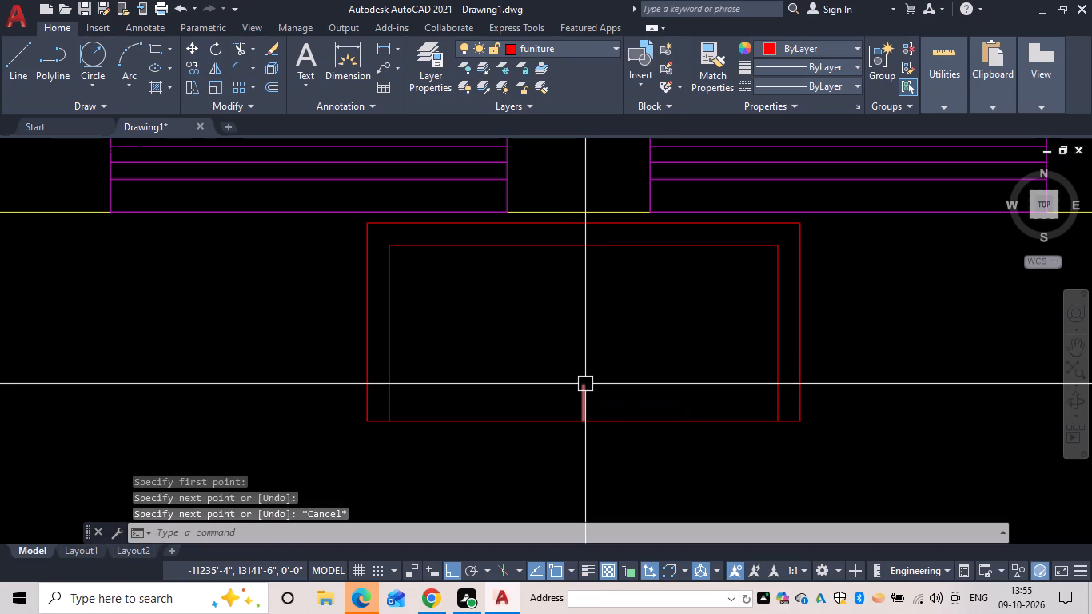
Offset the short middle line 2" to both its east and west sides.
type("of 2")
key("space")
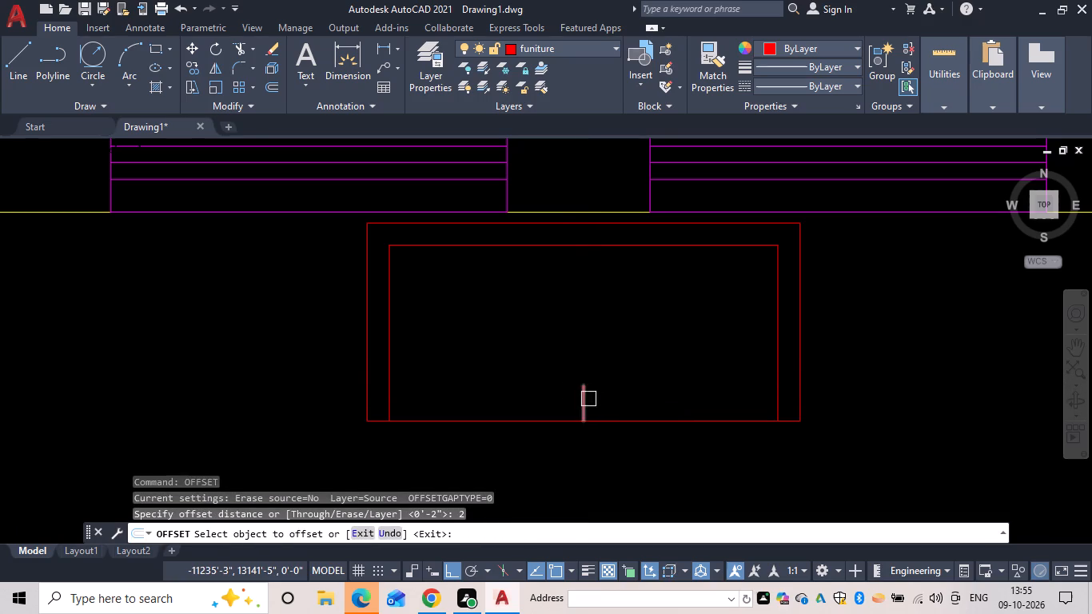
left_click_drag(585, 392, 607, 392)
left_click_drag(636, 392, 624, 396)
left_click_drag(581, 398, 536, 398)
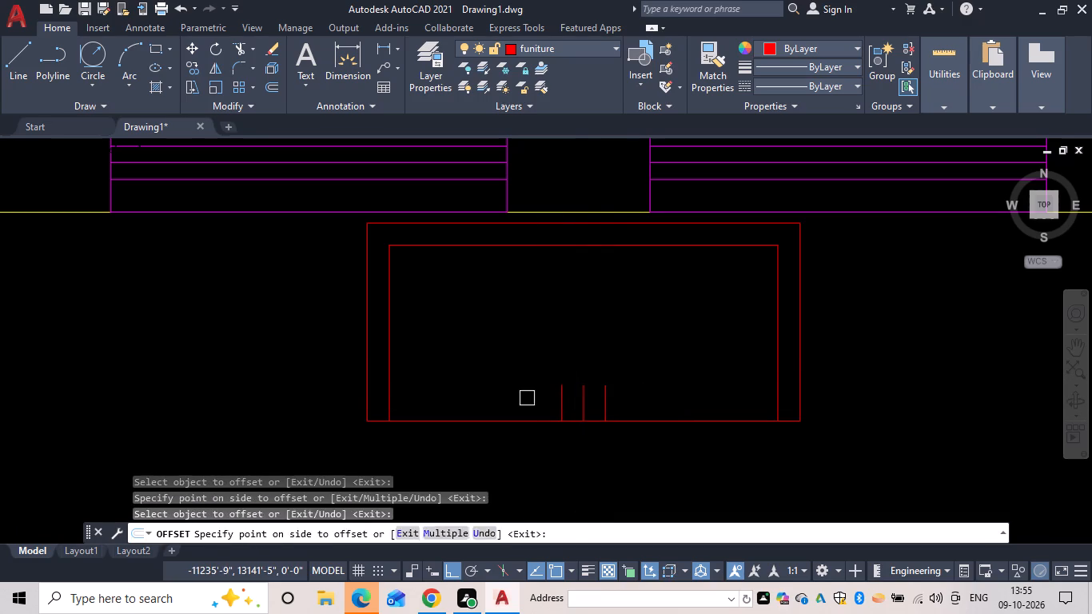
left_click(527, 398)
key("Escape")
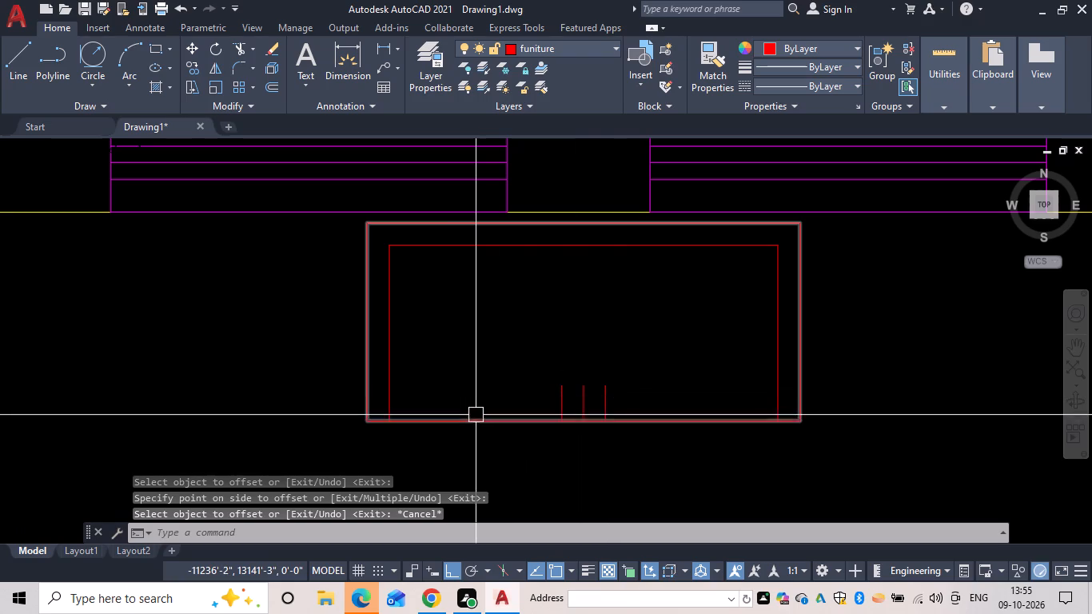
Draw a horizontal line joining the north ends of the two offset lines.
type("l")
key("space")
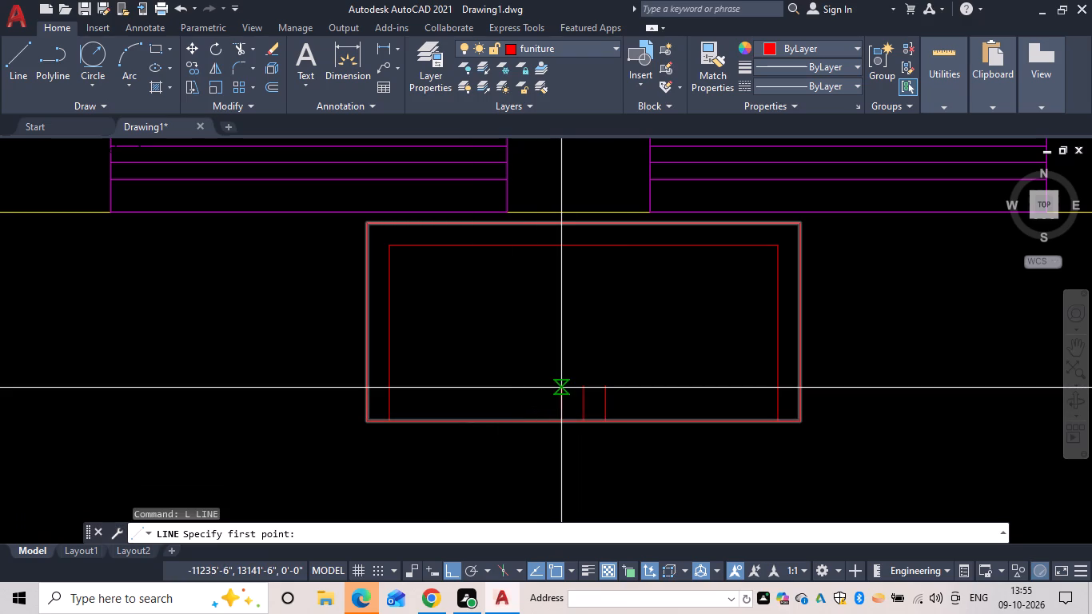
left_click_drag(561, 384, 582, 383)
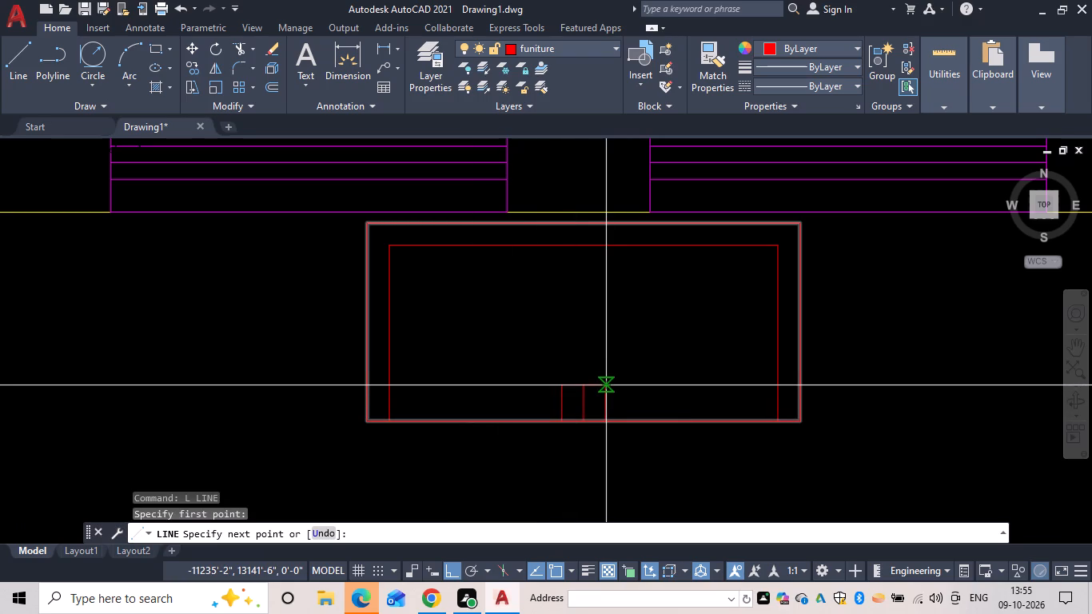
left_click(607, 387)
key("Escape")
Trim the middle line and the south edge between the two offset lines to open the notch in the furniture piece.
type("tr")
key("space")
scroll(588, 411, "up", 3)
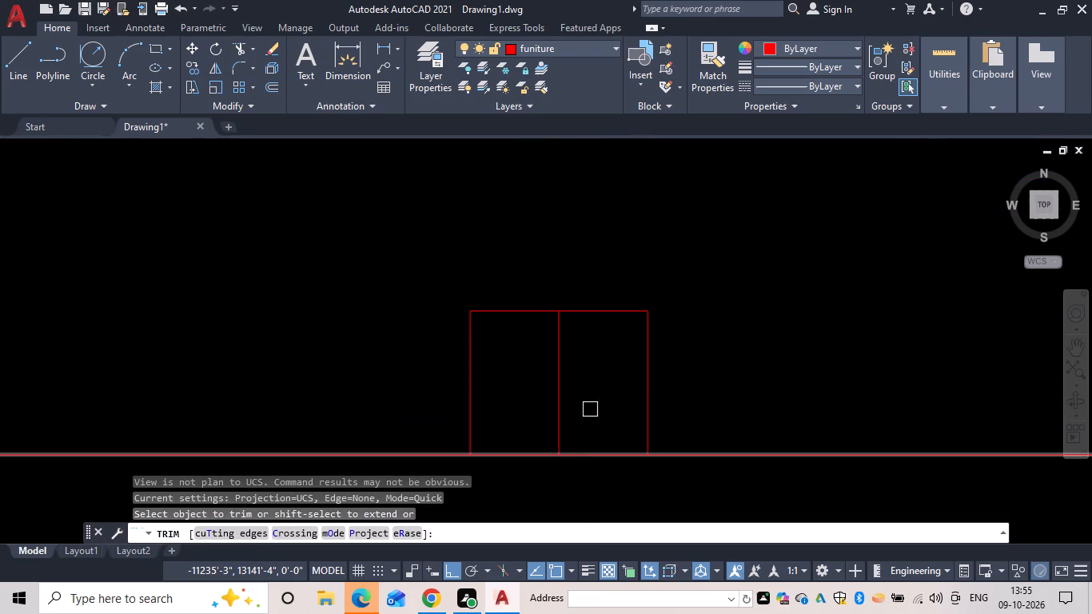
left_click_drag(587, 397, 585, 435)
scroll(585, 438, "down", 4)
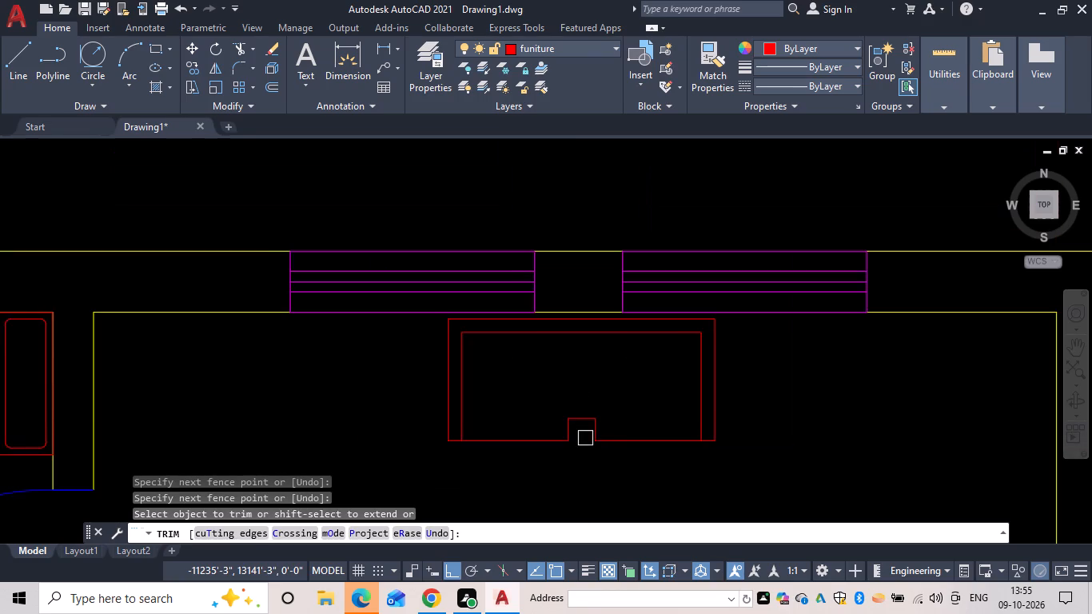
middle_click_drag(586, 439, 600, 437)
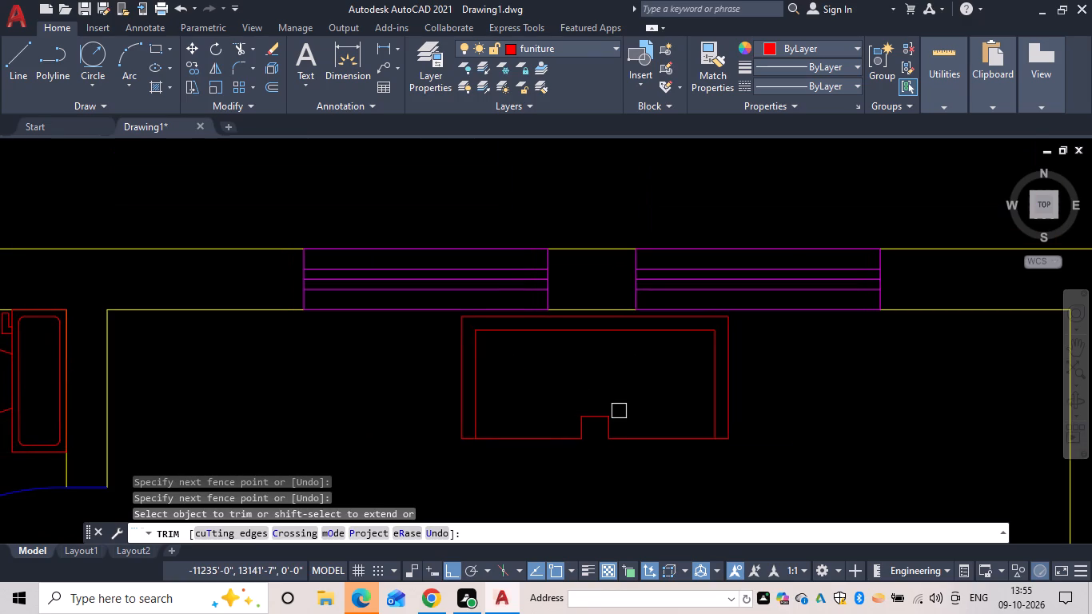
key("Escape")
Draw two circles of about 2" radius inside the furniture piece, near its northwest and northeast inner corners.
type("c")
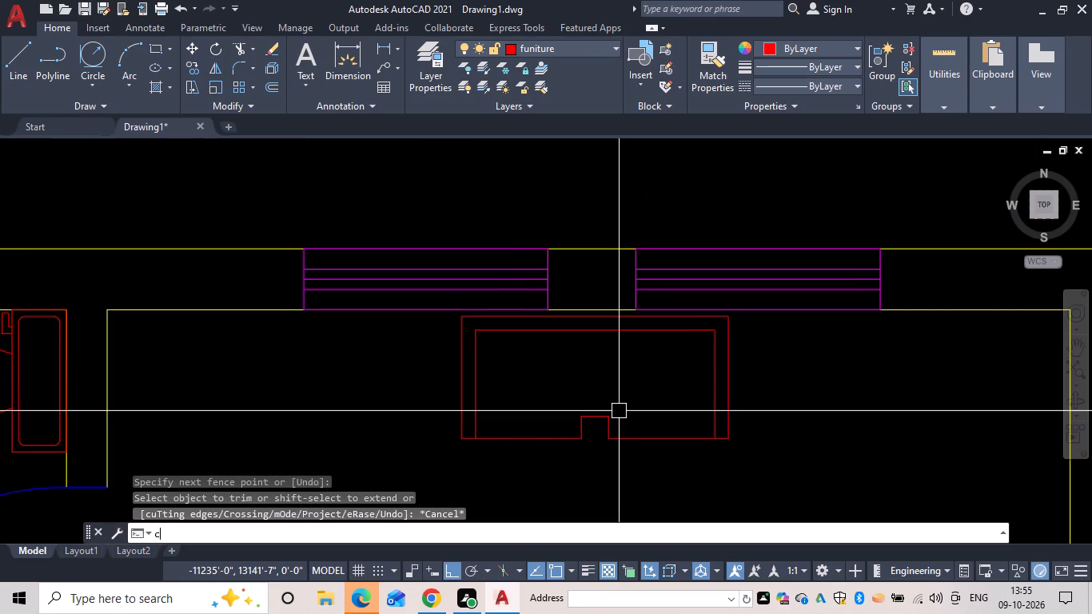
key("space")
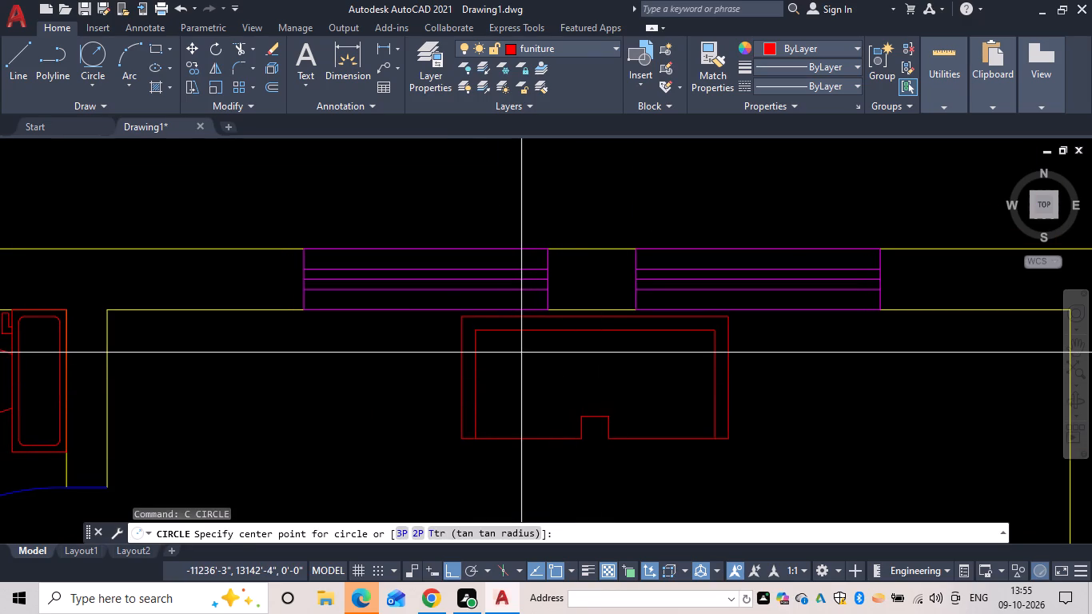
left_click(521, 353)
left_click(538, 369)
key("space")
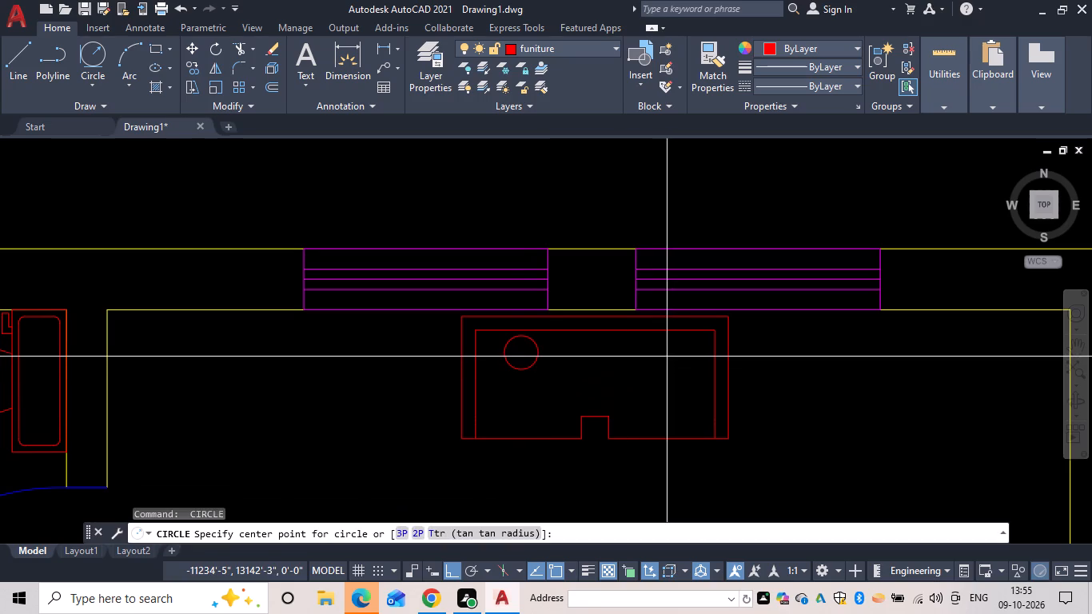
left_click(670, 351)
left_click(687, 357)
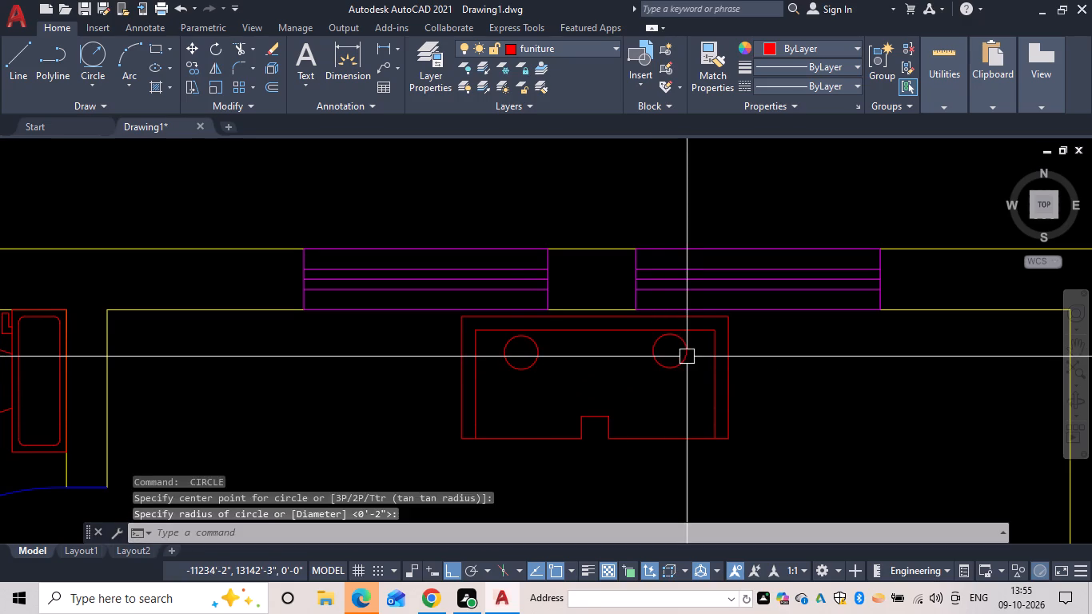
key("Escape")
Draw a line from the room's northeast inner corner west to the window's east edge and about 5'-5" south.
scroll(662, 411, "down", 1)
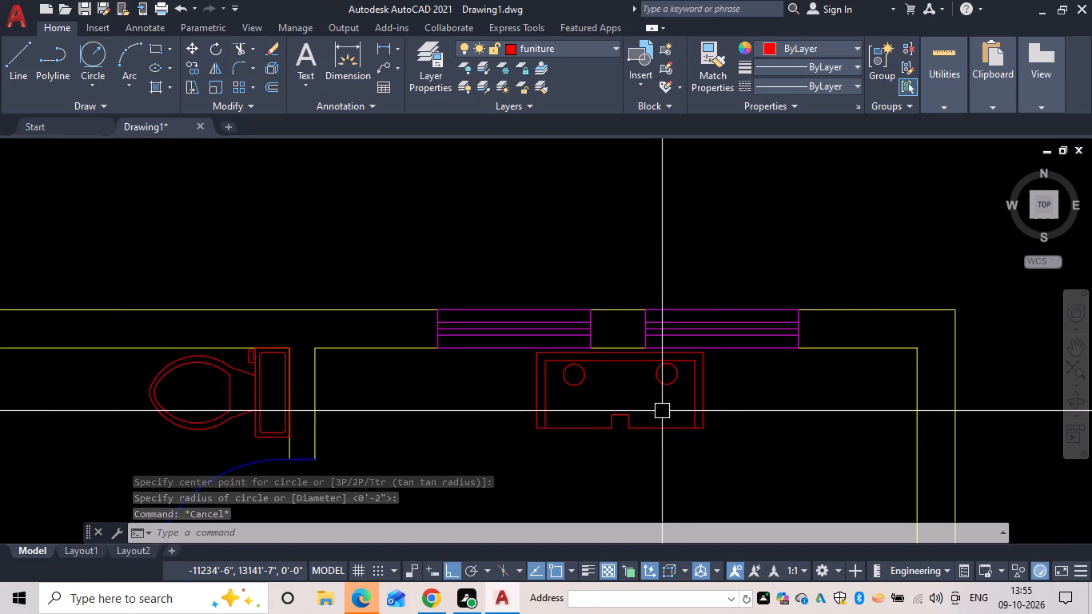
type("l")
key("space")
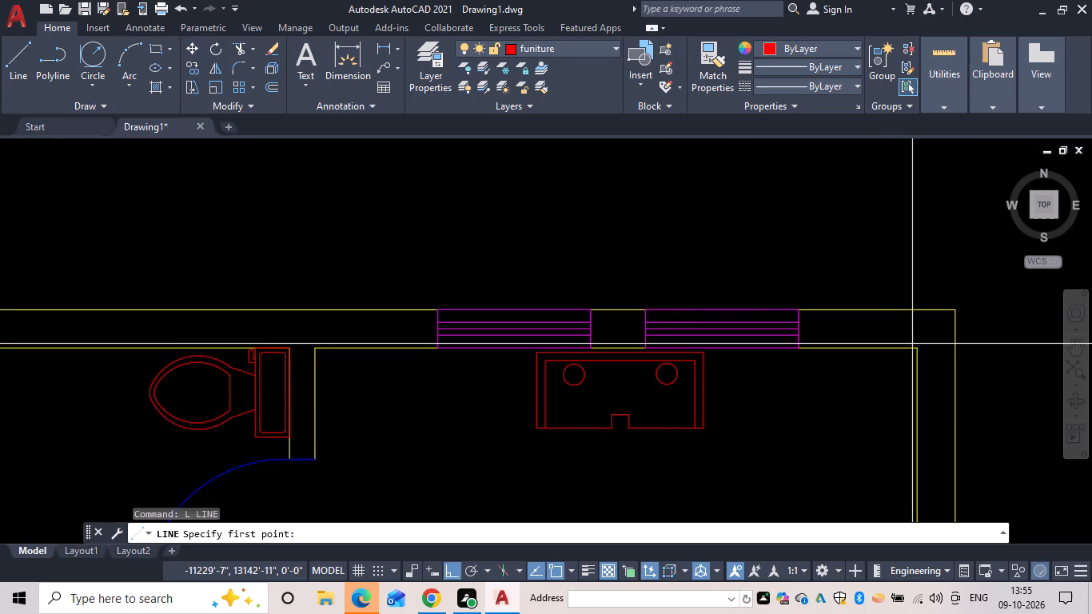
left_click_drag(918, 349, 911, 353)
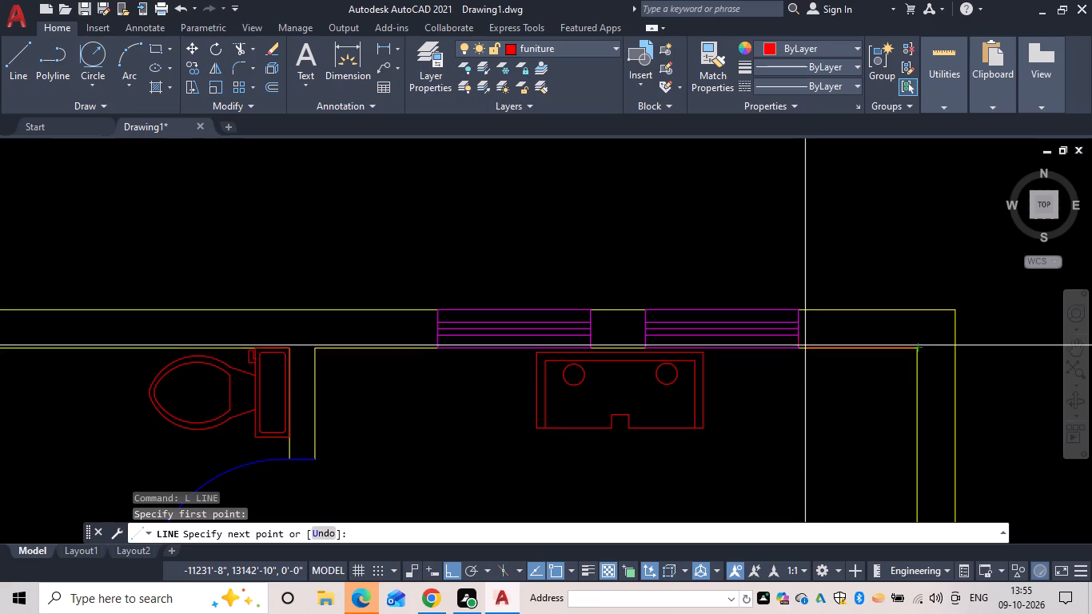
left_click(797, 348)
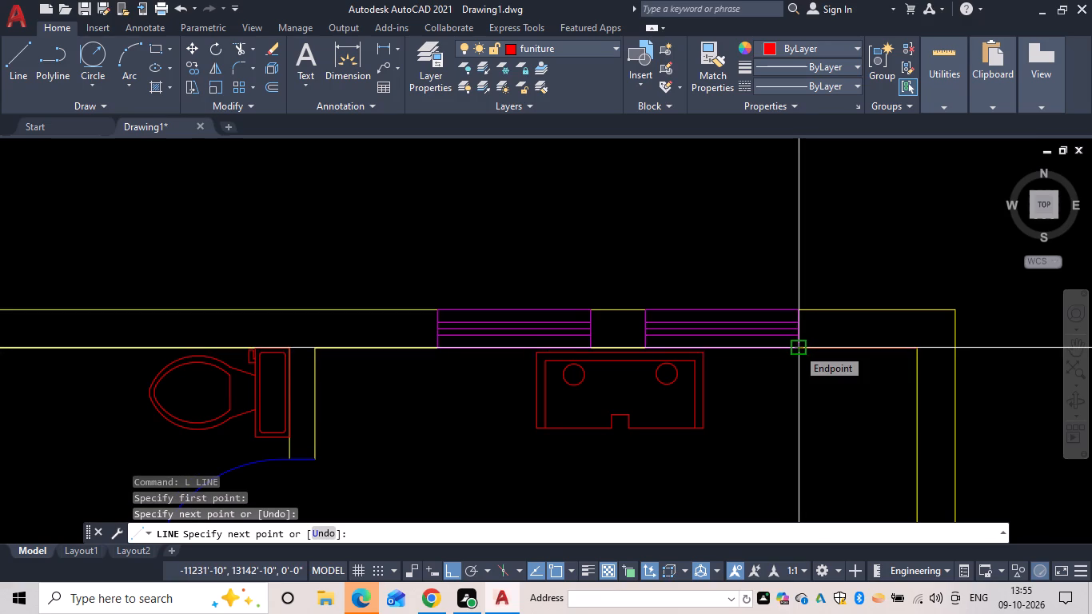
scroll(801, 356, "down", 2)
middle_click_drag(799, 356, 795, 339)
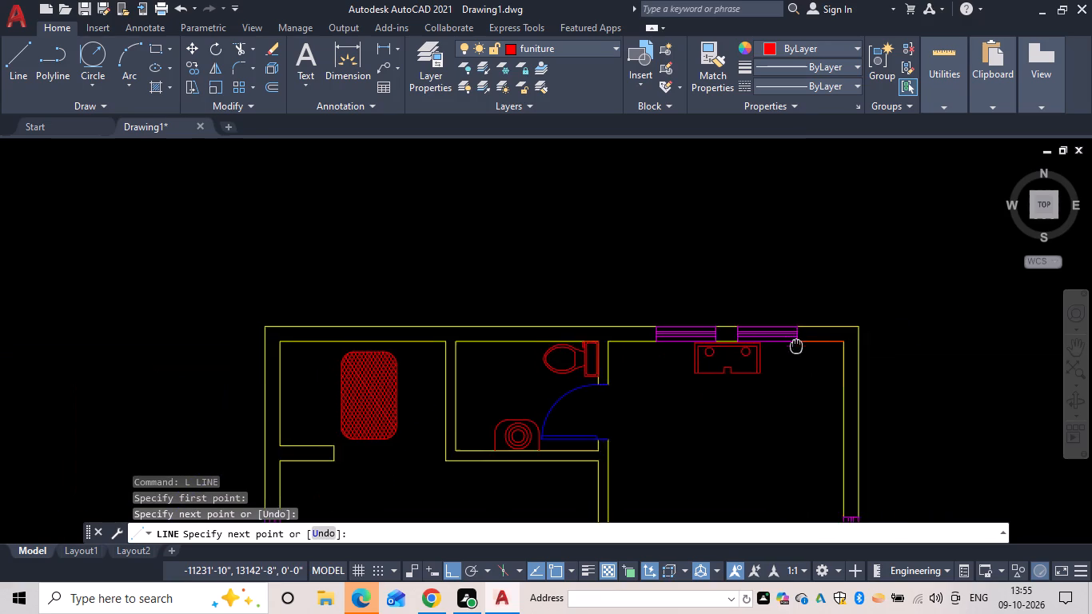
middle_click_drag(795, 339, 766, 215)
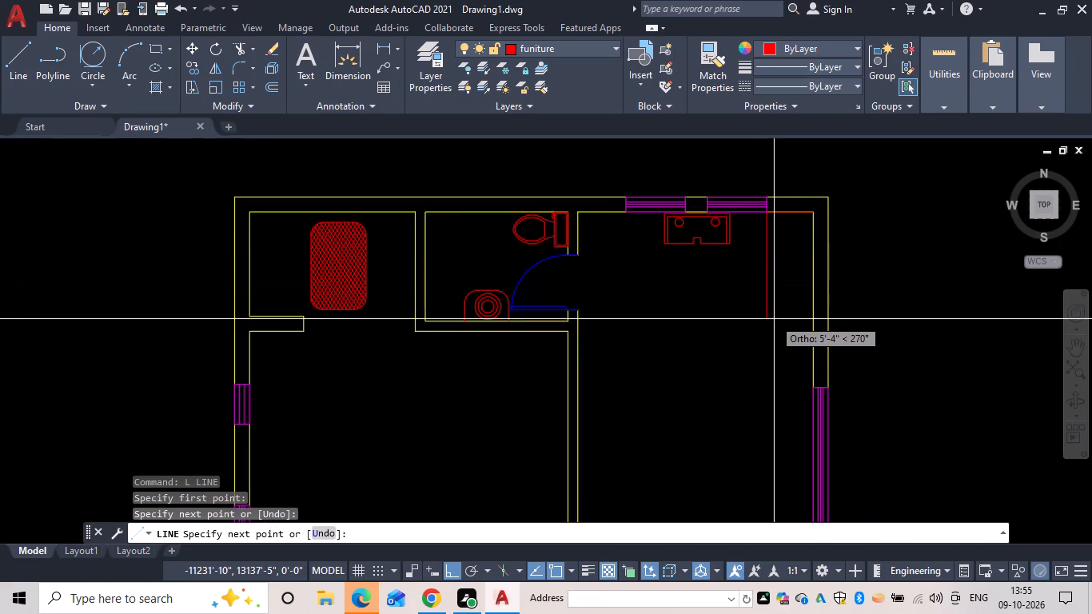
left_click(775, 322)
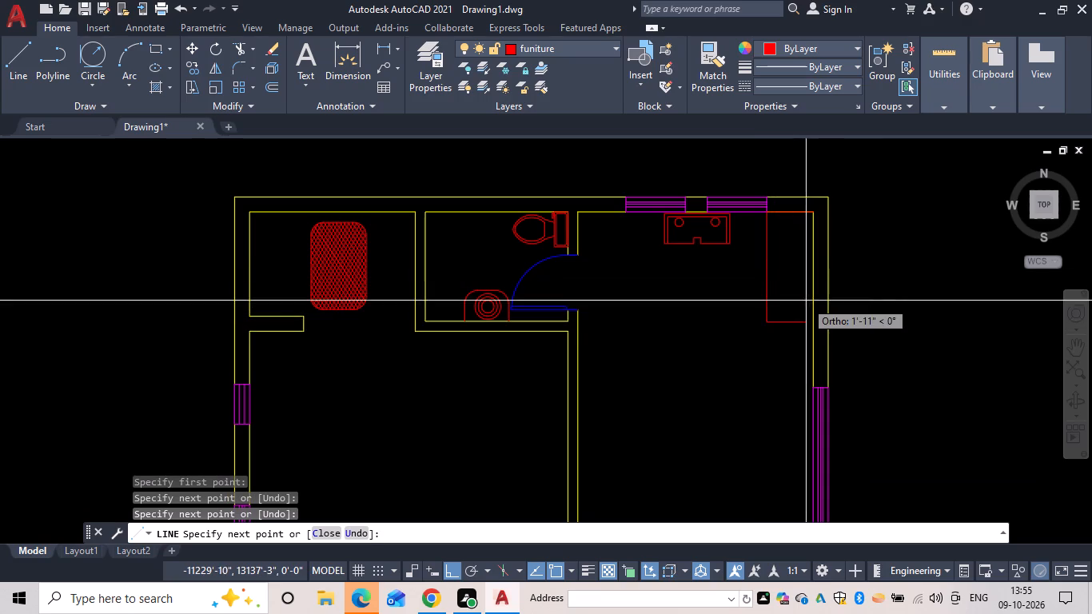
key("Escape")
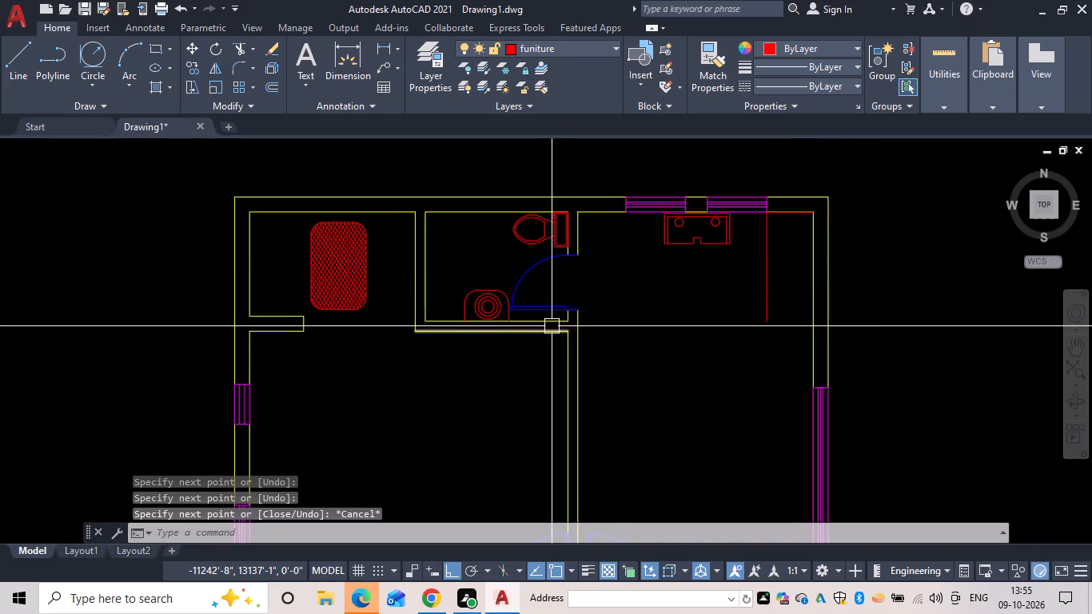
Stretch the east end of the toilet room's inner south wall line to the east room's inner east wall face.
left_click(552, 322)
left_click_drag(564, 319, 574, 321)
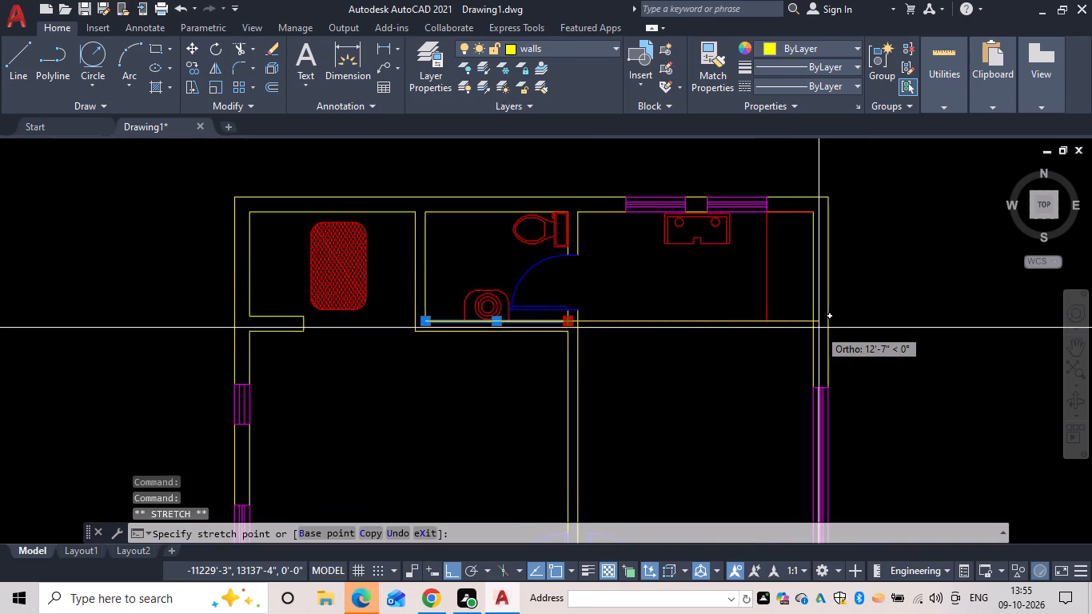
left_click(815, 320)
key("Escape")
Trim the end of the vertical furniture line that extends south past the extended wall line.
scroll(749, 339, "up", 4)
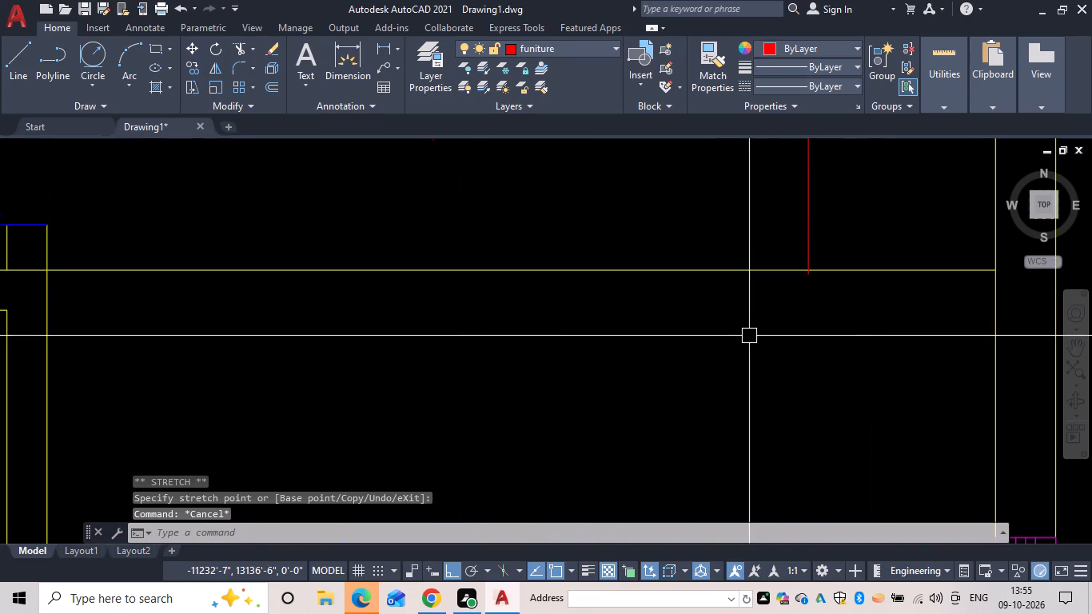
key("Escape")
type("tr")
key("space")
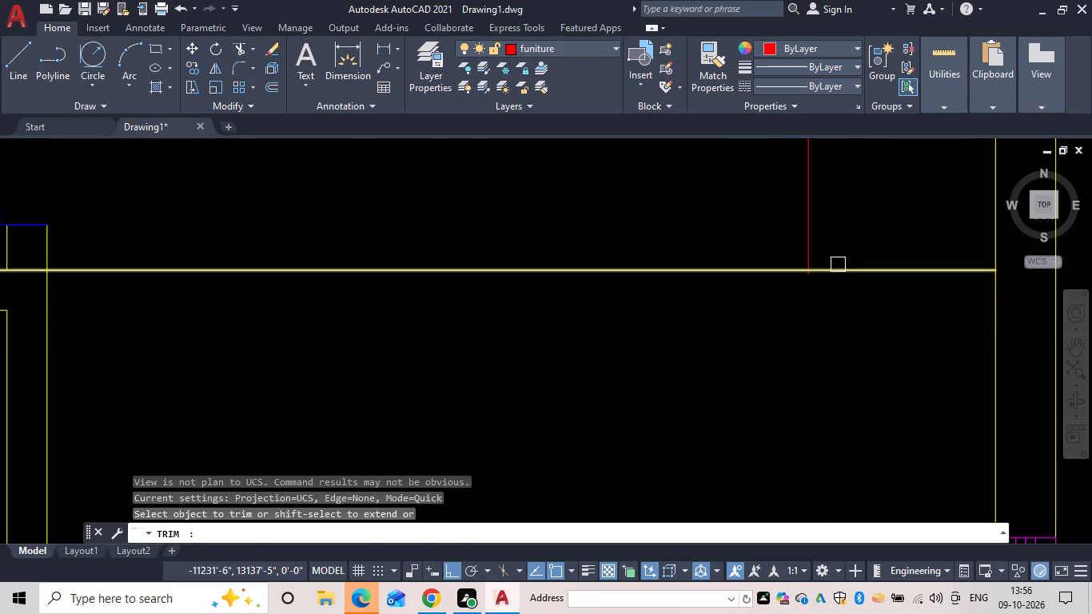
left_click(812, 278)
key("Escape")
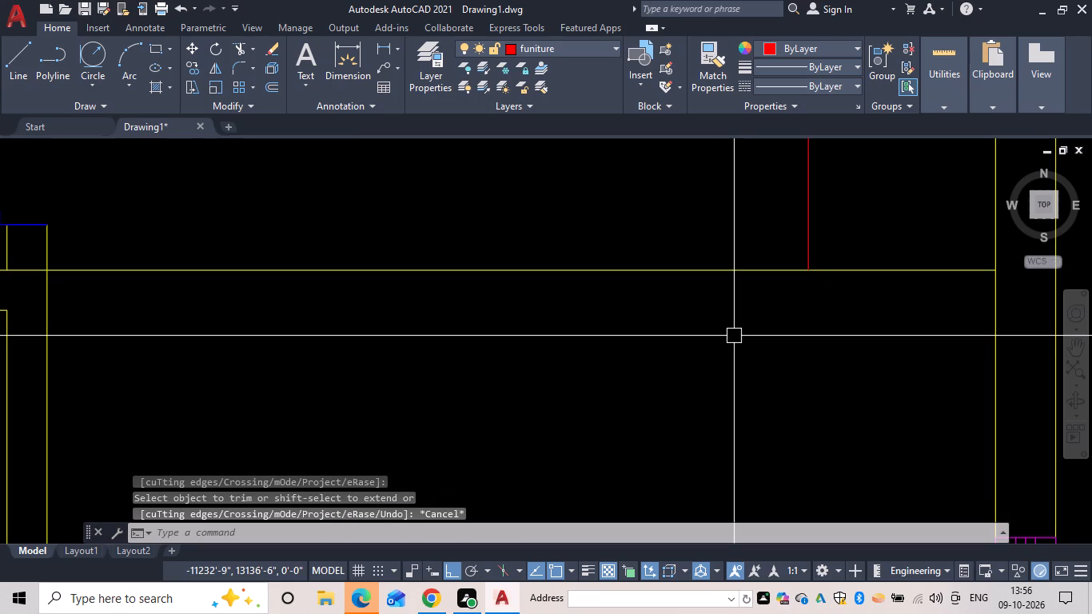
Offset the extended wall line 9" to the south.
scroll(738, 335, "down", 2)
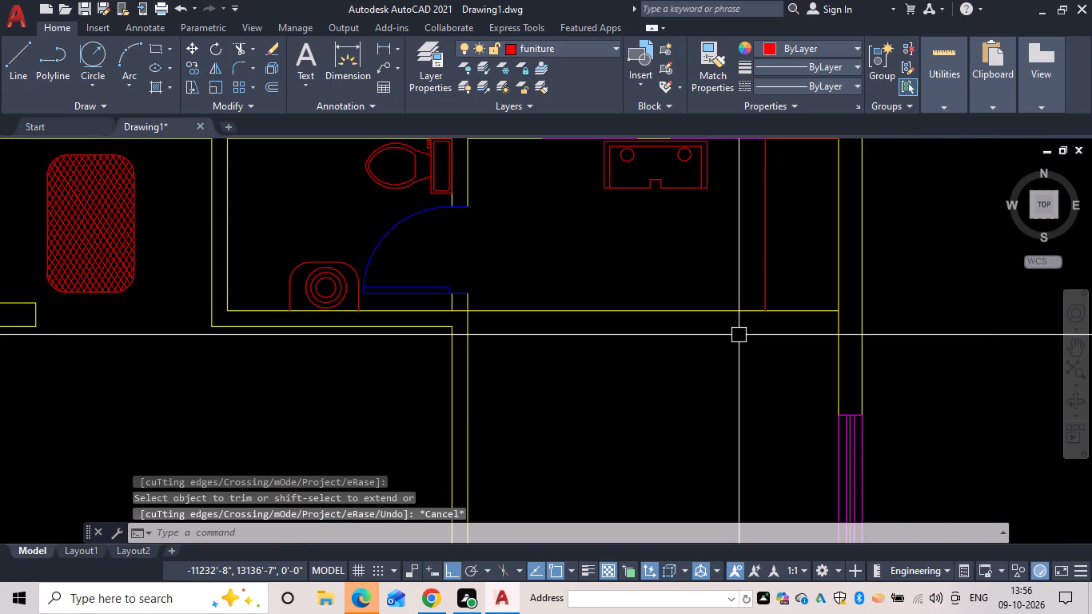
type("of")
key("space")
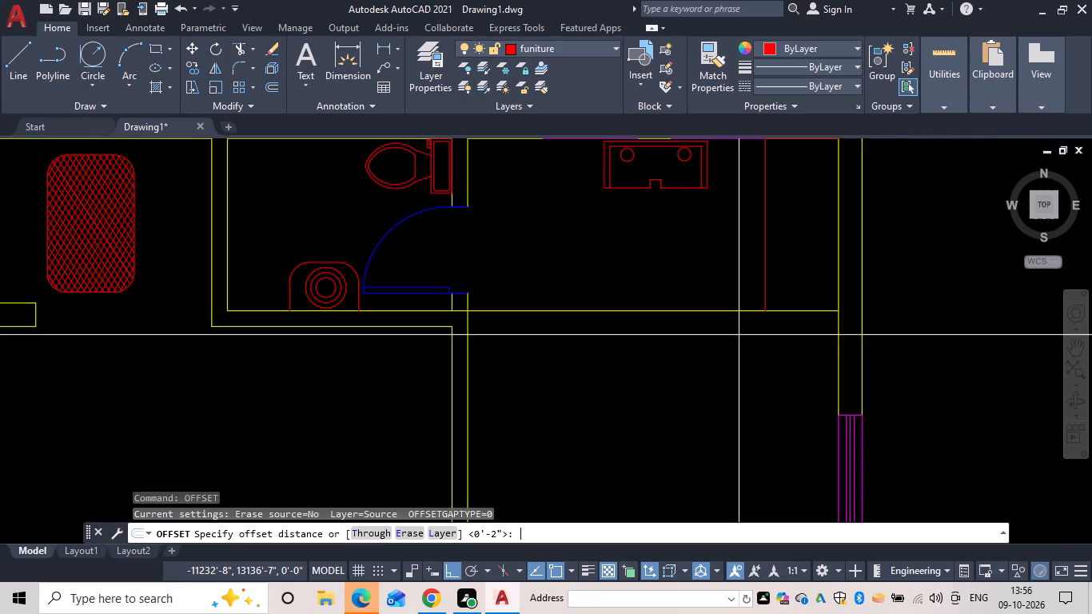
type("9")
key("space")
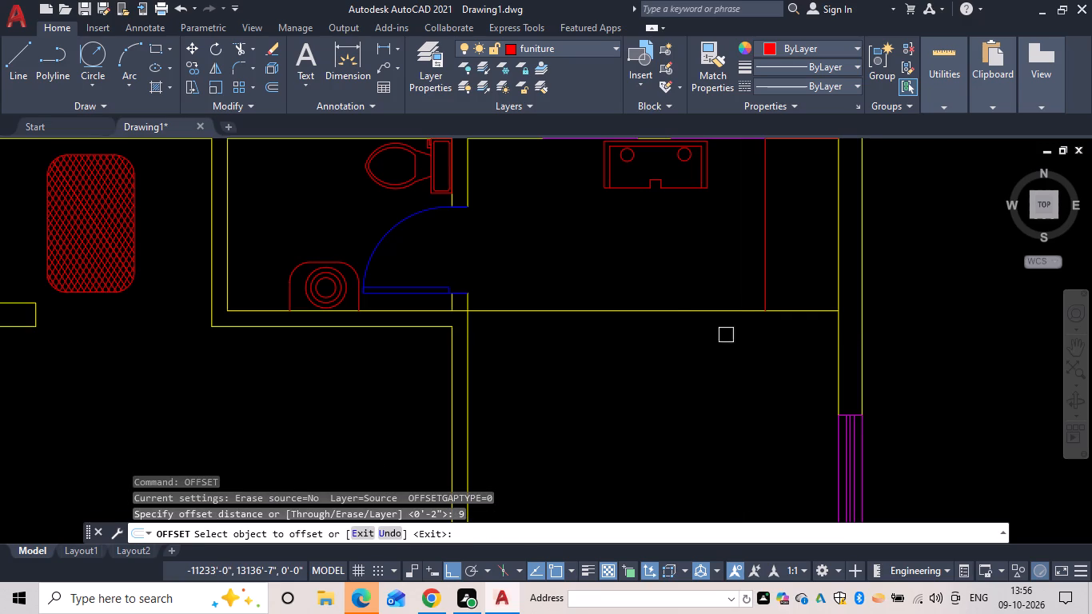
left_click_drag(669, 313, 660, 338)
left_click(637, 401)
key("Escape")
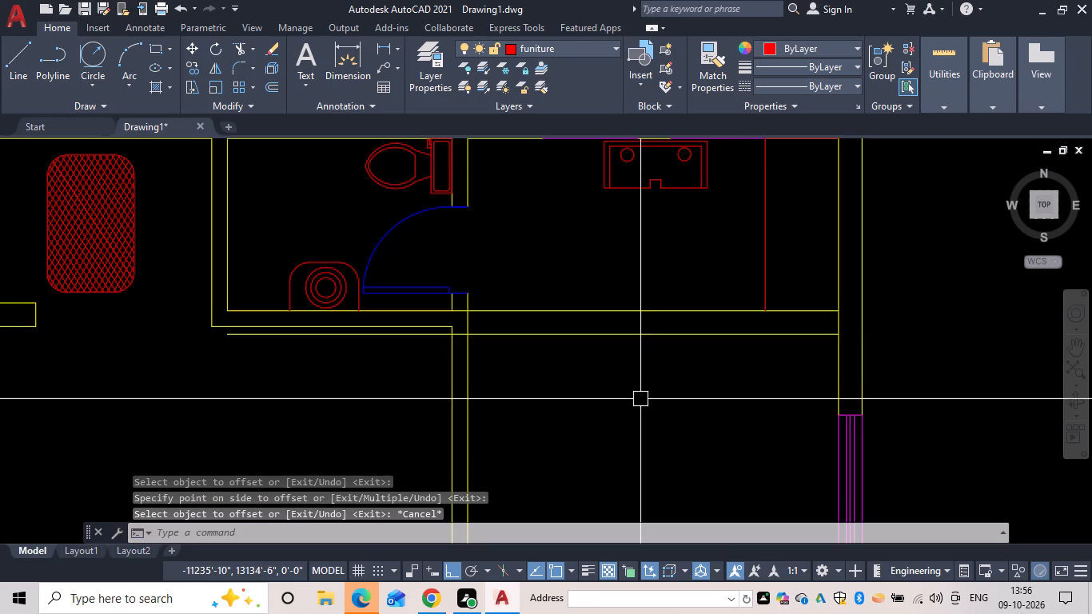
Trim the offset wall line back to the east face of the wall between the toilet and the east room.
type("tr")
key("space")
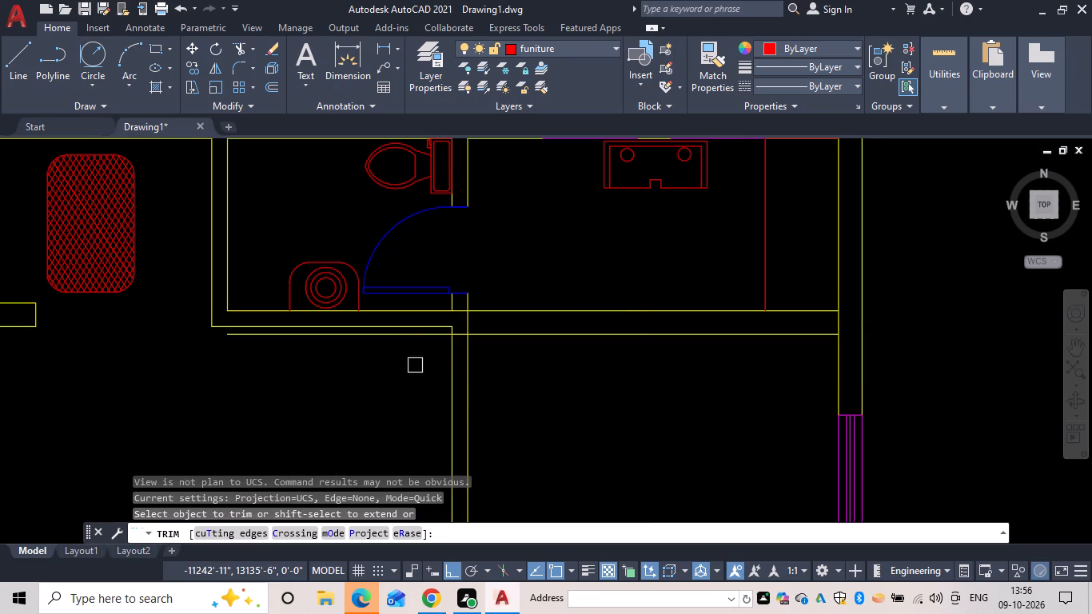
left_click(402, 338)
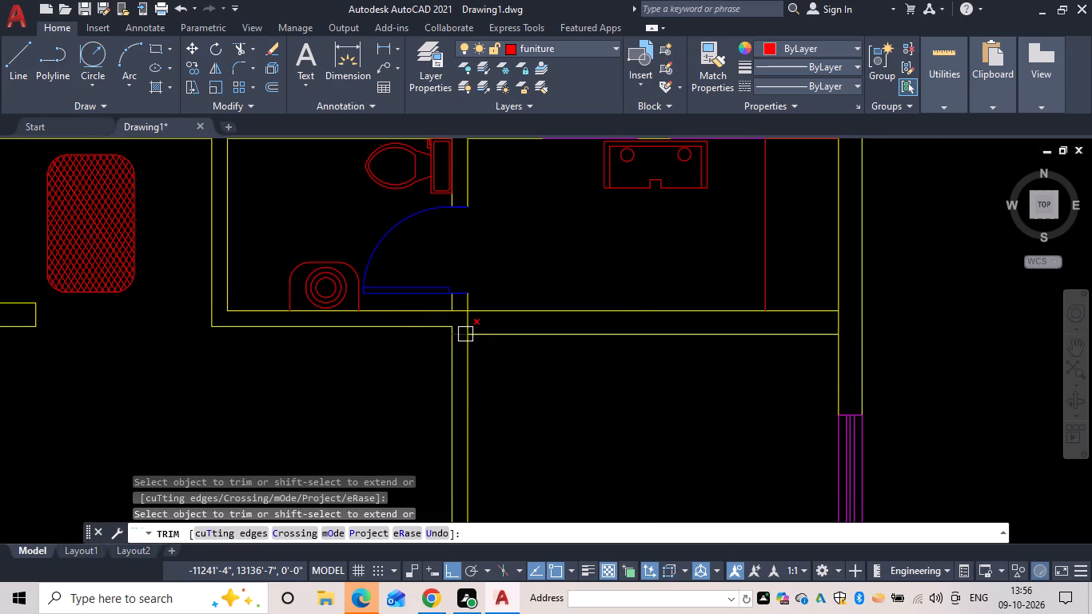
left_click(463, 333)
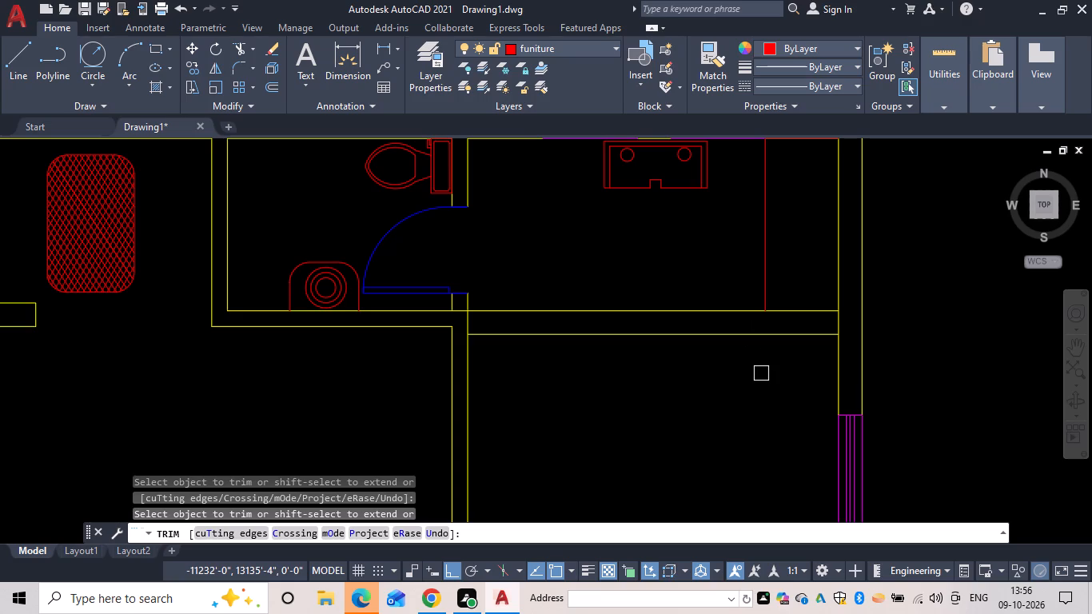
key("Escape")
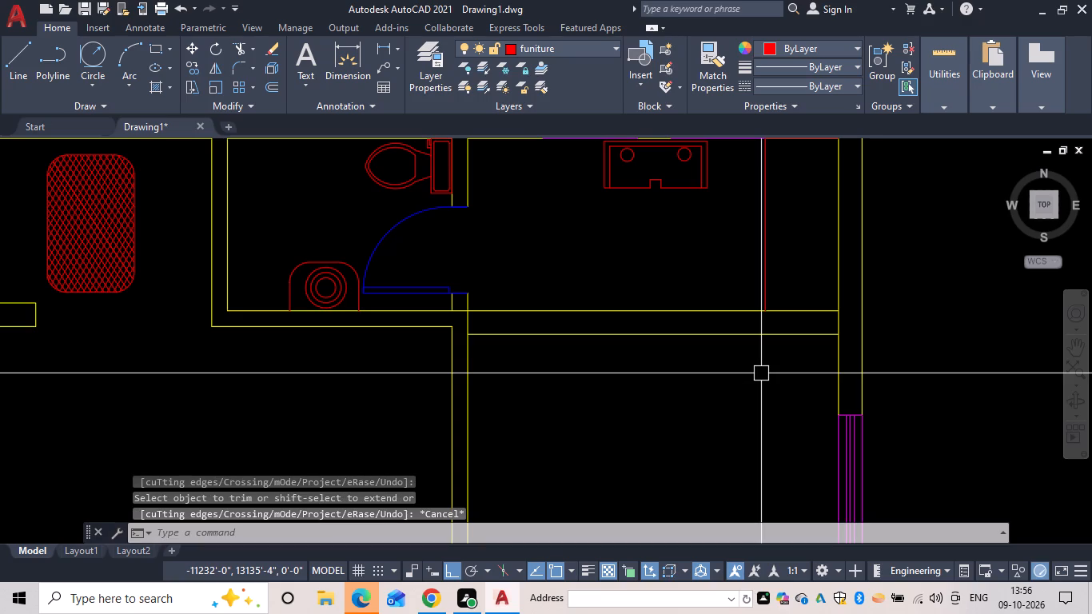
On the walls layer, draw a line 1'8" east from the offset wall line's west end and north past the upper wall line.
left_click(589, 50)
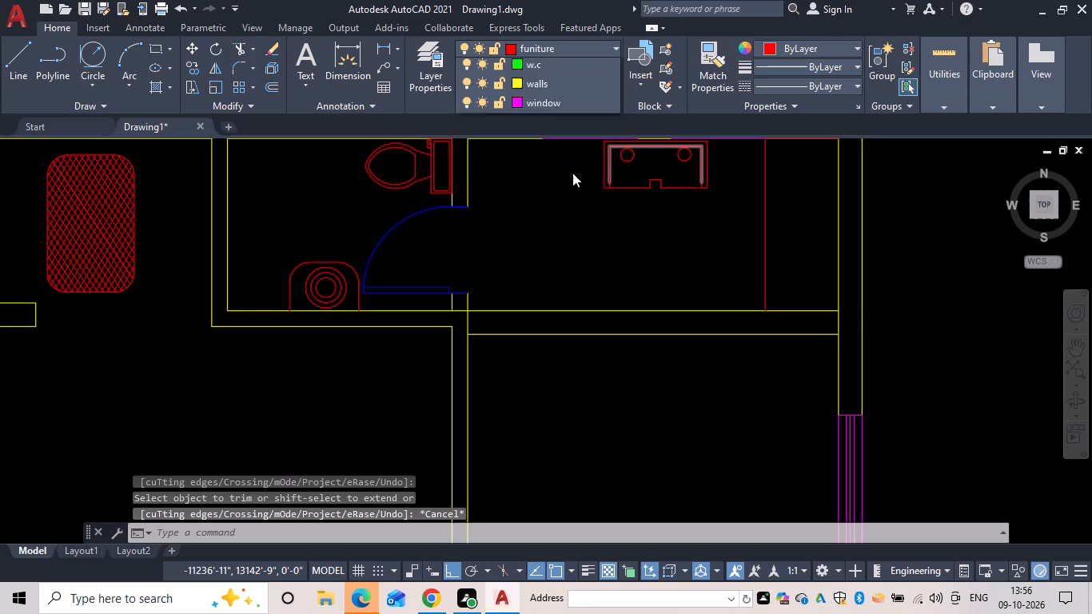
left_click(556, 205)
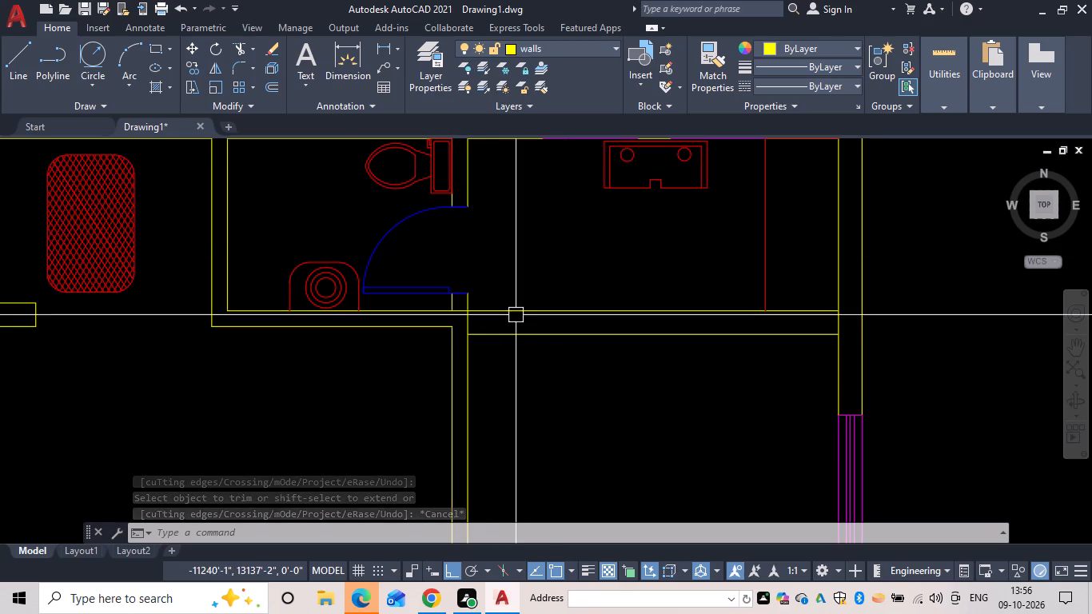
key("l")
key("space")
scroll(470, 341, "up", 2)
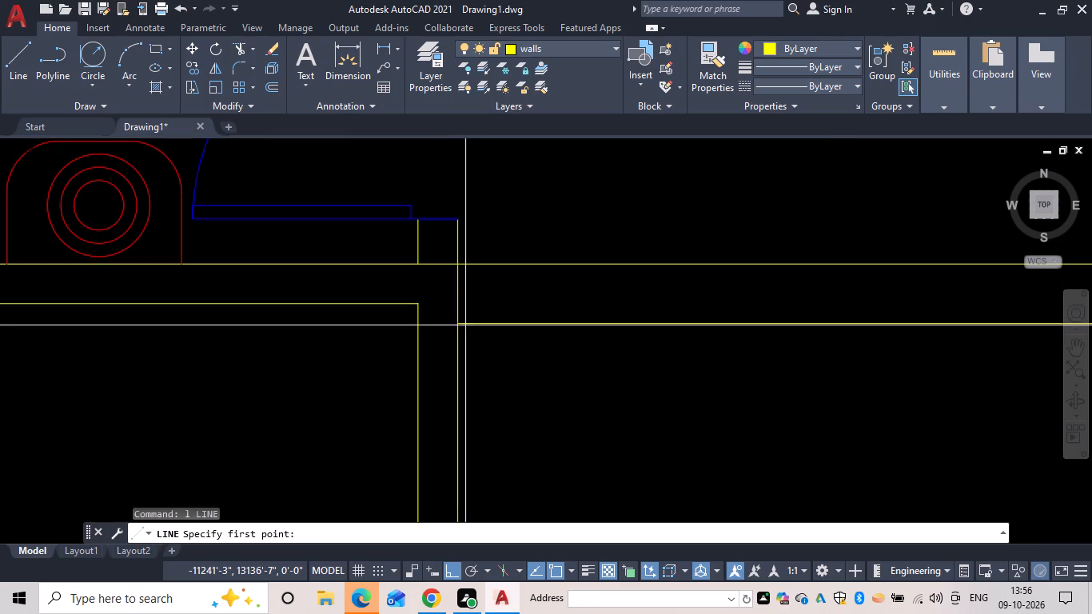
left_click_drag(459, 321, 468, 321)
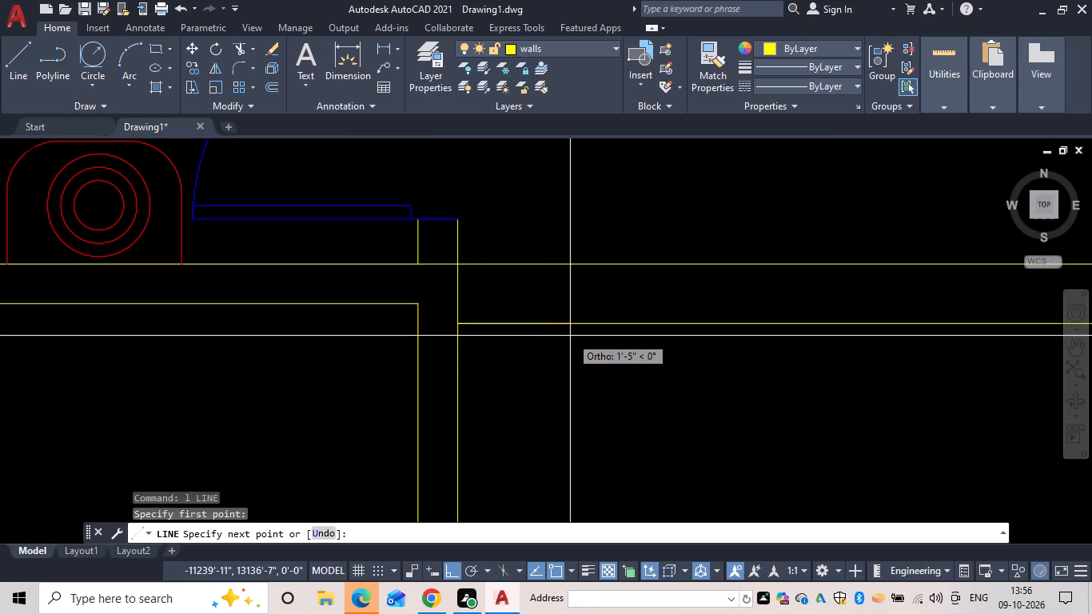
type("1'8\"")
key("space")
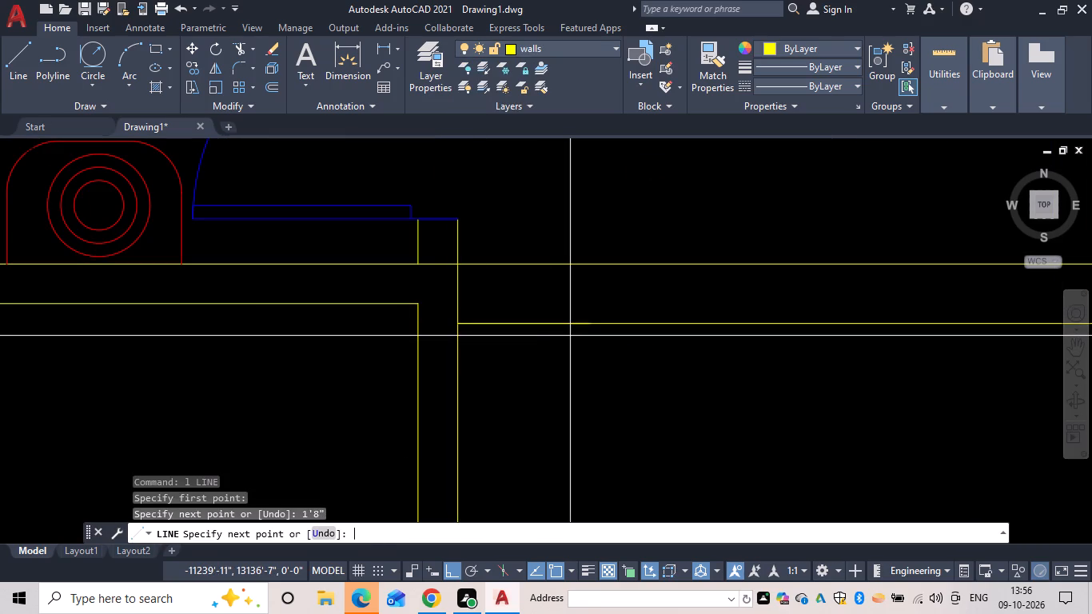
left_click(624, 229)
key("Escape")
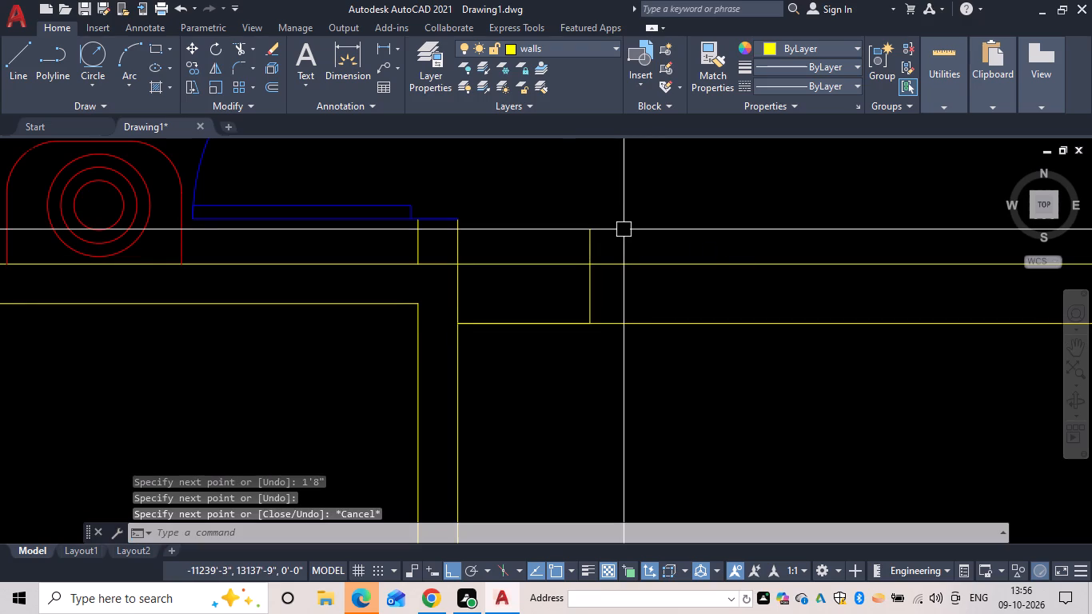
Trim the new line's overhang above the partition, the wall face between the partition lines, and the doubled segment at the west junction.
type("tr")
key("space")
left_click(591, 241)
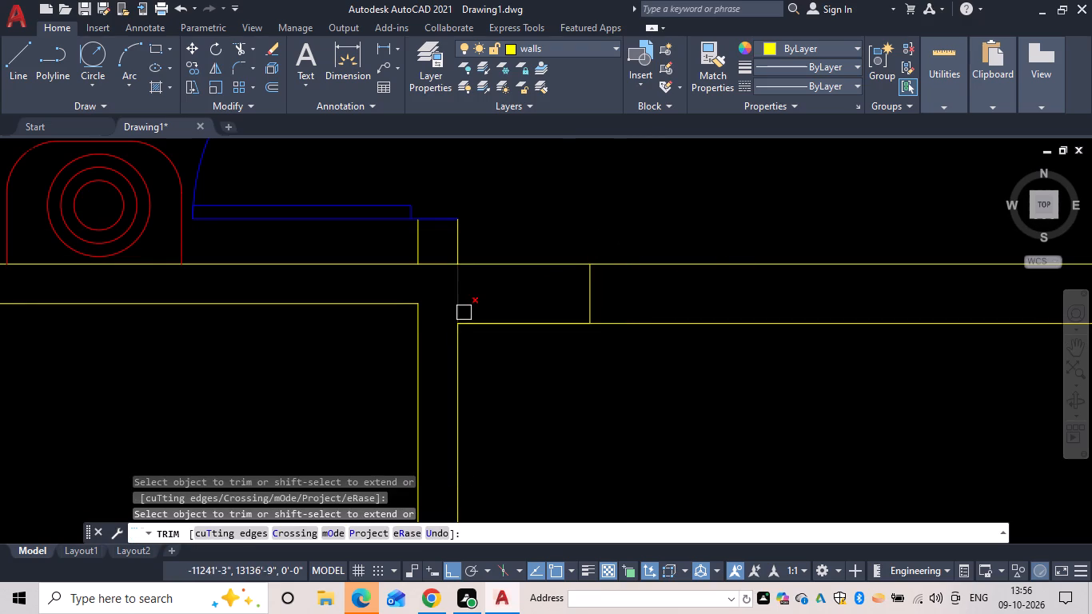
left_click(456, 305)
left_click(479, 325)
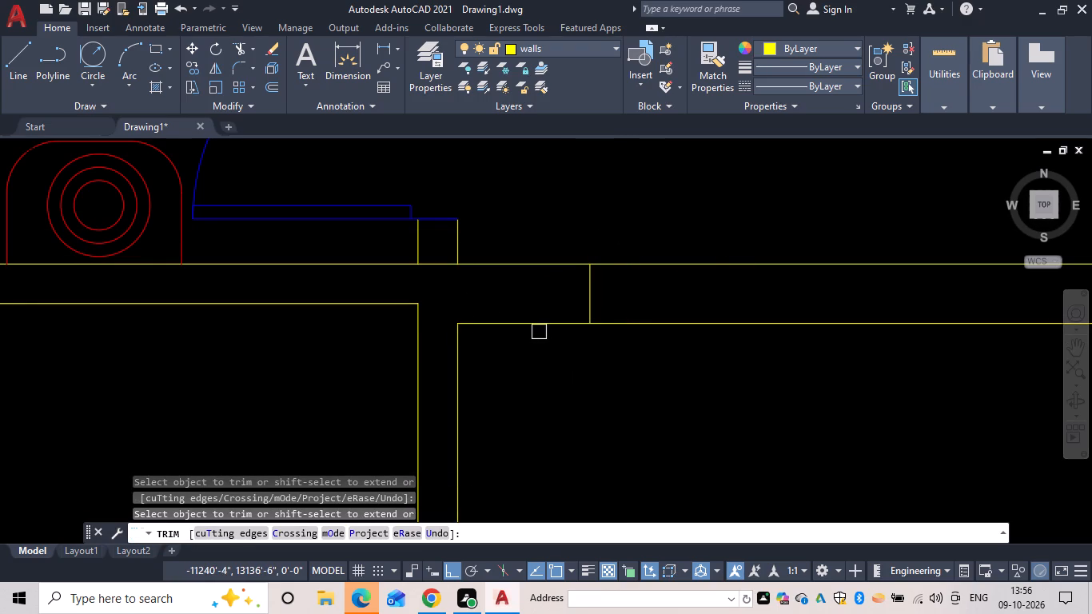
scroll(585, 336, "down", 2)
middle_click_drag(586, 337, 407, 306)
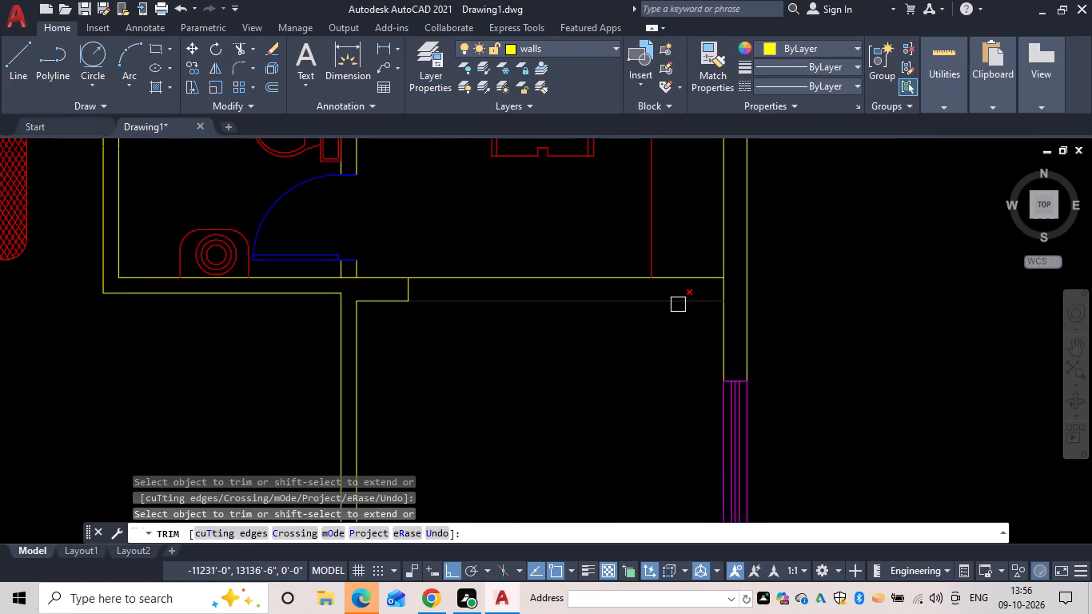
key("Escape")
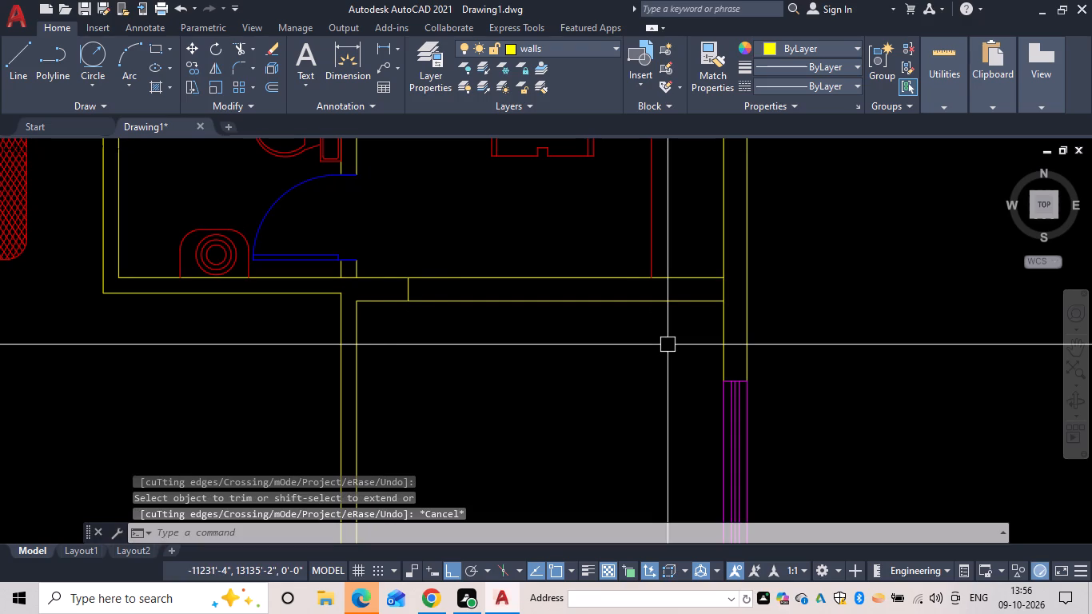
Draw a line 1'8" west from the south partition line's east end and north past the upper wall line.
type("l")
key("space")
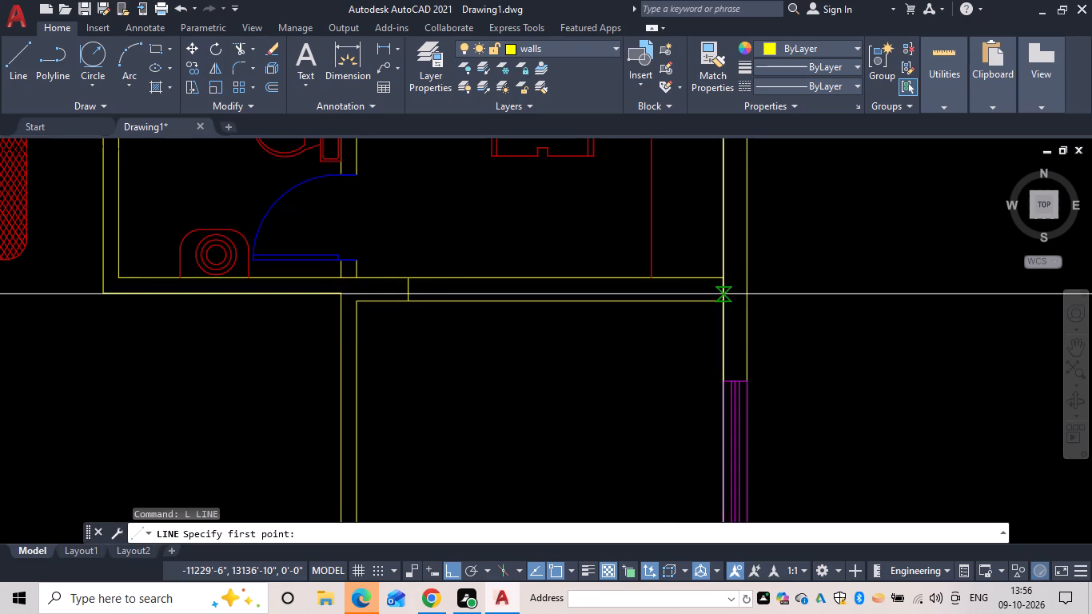
left_click(724, 302)
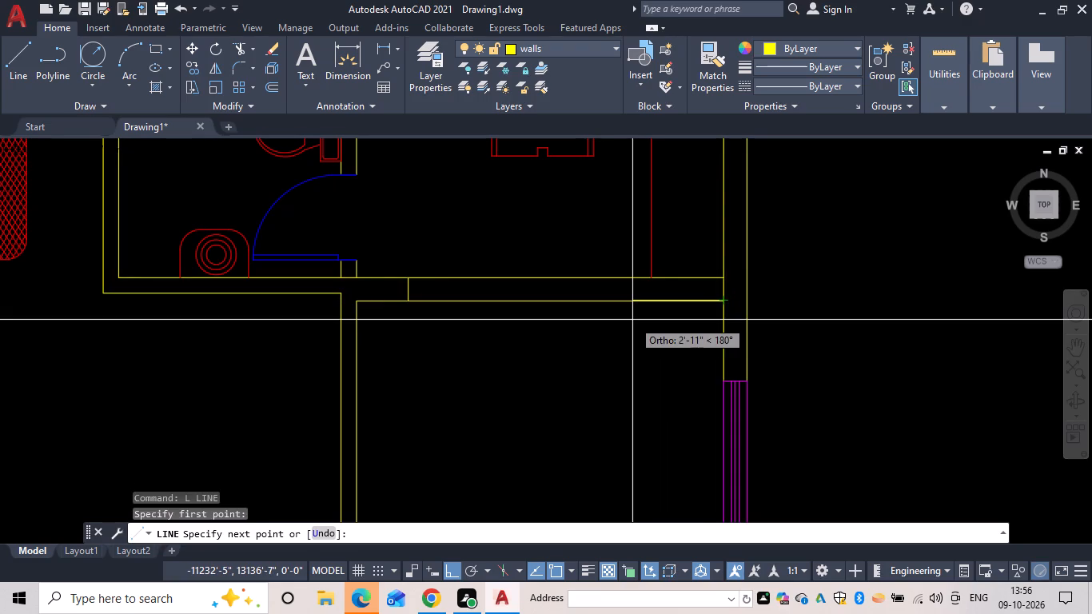
type("1'8\"")
key("space")
left_click(668, 204)
key("Escape")
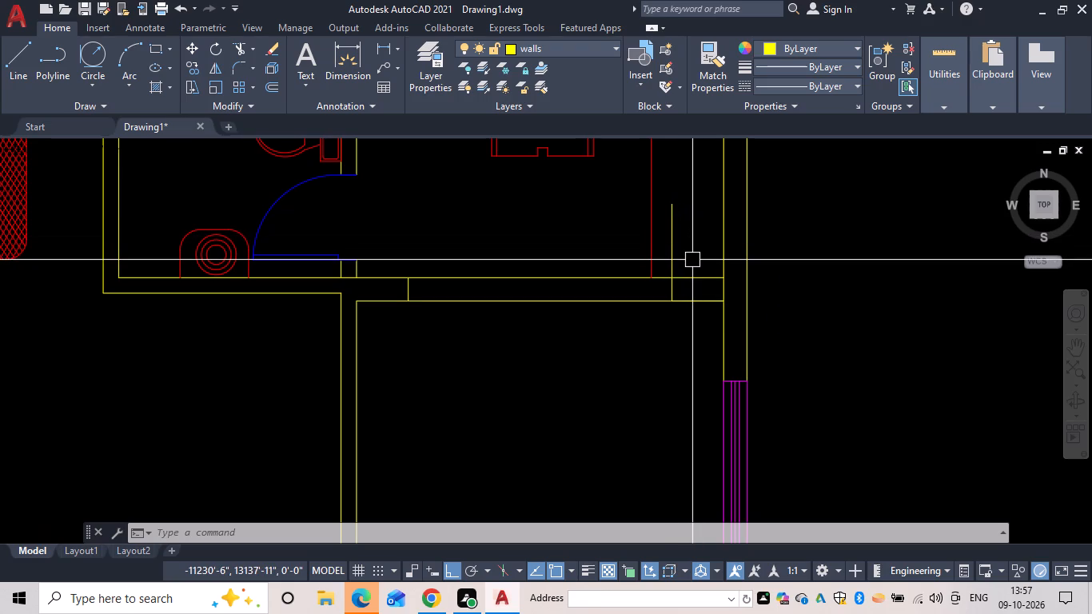
key("Escape")
Trim the east line's overhang north of the partition and the doubled segment along the south partition line.
type("tr")
key("space")
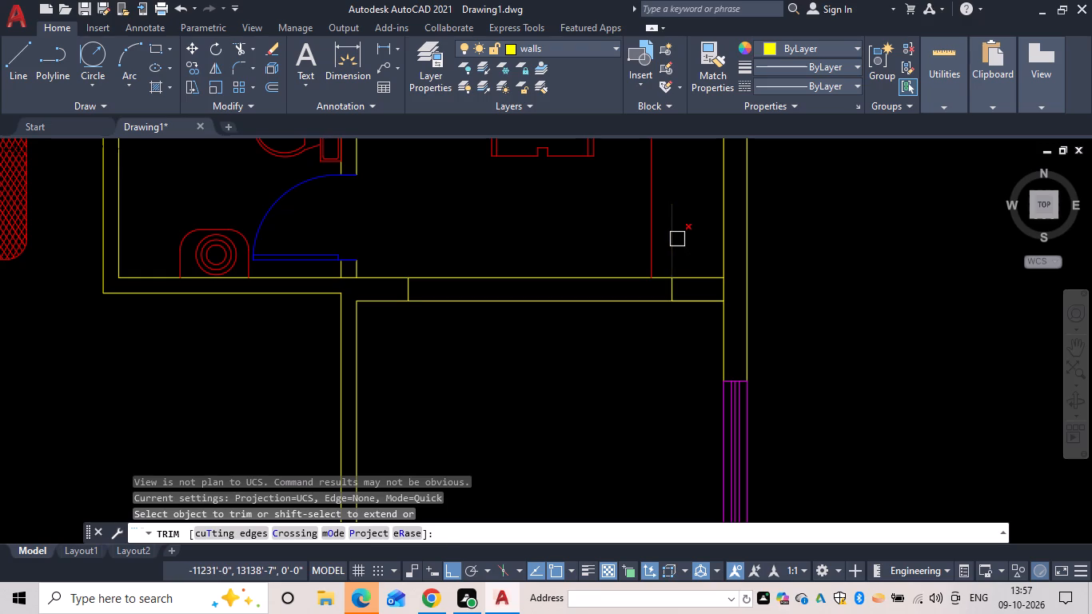
left_click(677, 239)
scroll(673, 249, "down", 1)
middle_click(673, 249)
scroll(675, 282, "up", 2)
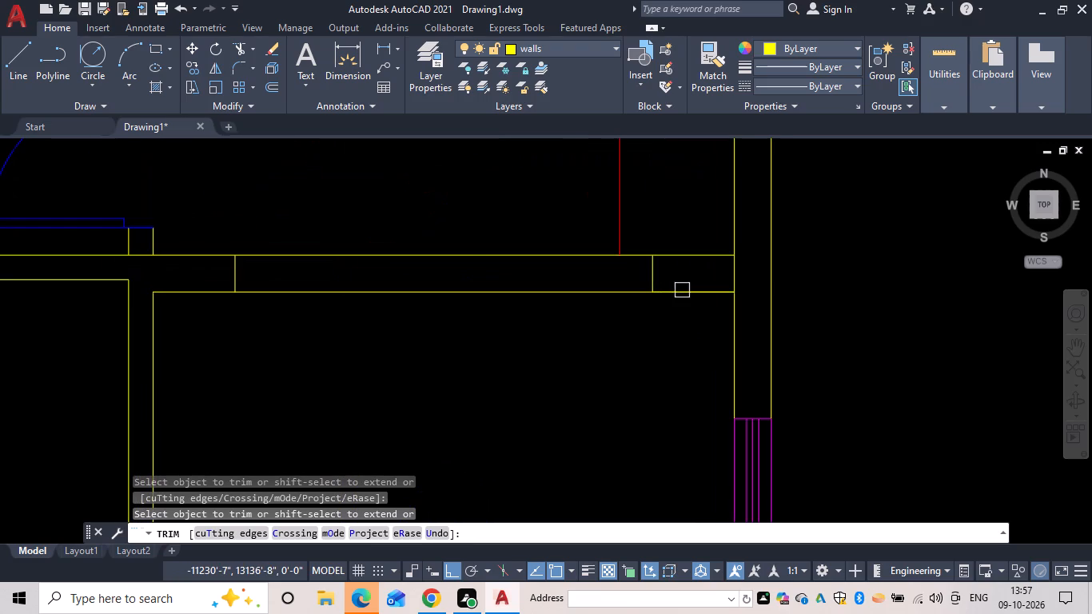
left_click(682, 291)
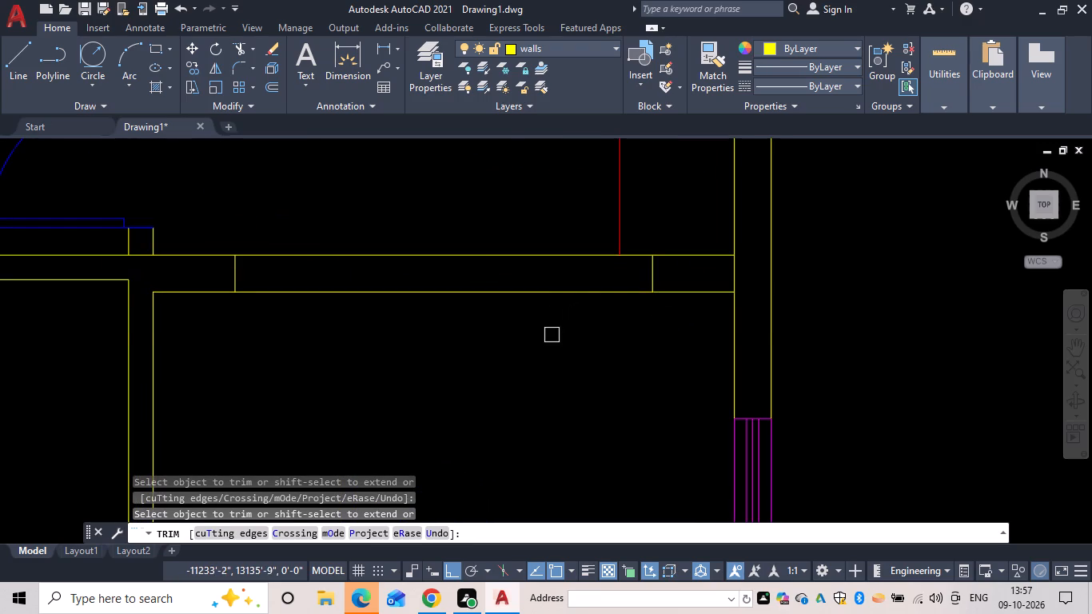
Trim both partition lines between the two end lines, leaving an opening between the west and east wall stubs.
left_click_drag(552, 335, 522, 229)
scroll(552, 249, "down", 1)
middle_click_drag(552, 264, 517, 330)
scroll(566, 315, "up", 2)
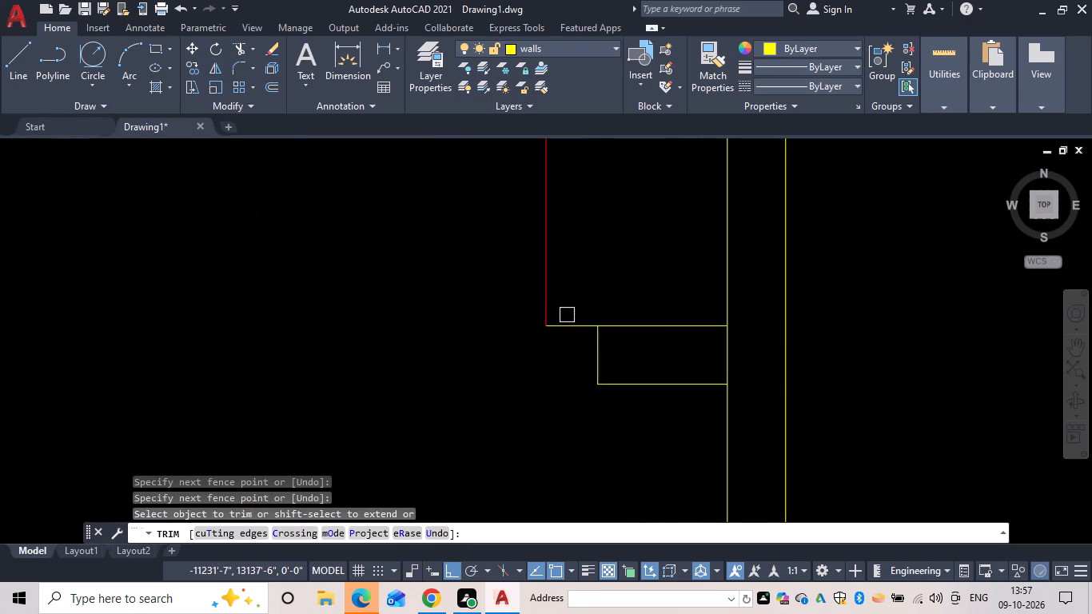
left_click(568, 324)
Remove the vertical furniture line that runs south from the north wall just west of the east wall stub.
scroll(566, 320, "down", 2)
middle_click_drag(566, 320, 545, 357)
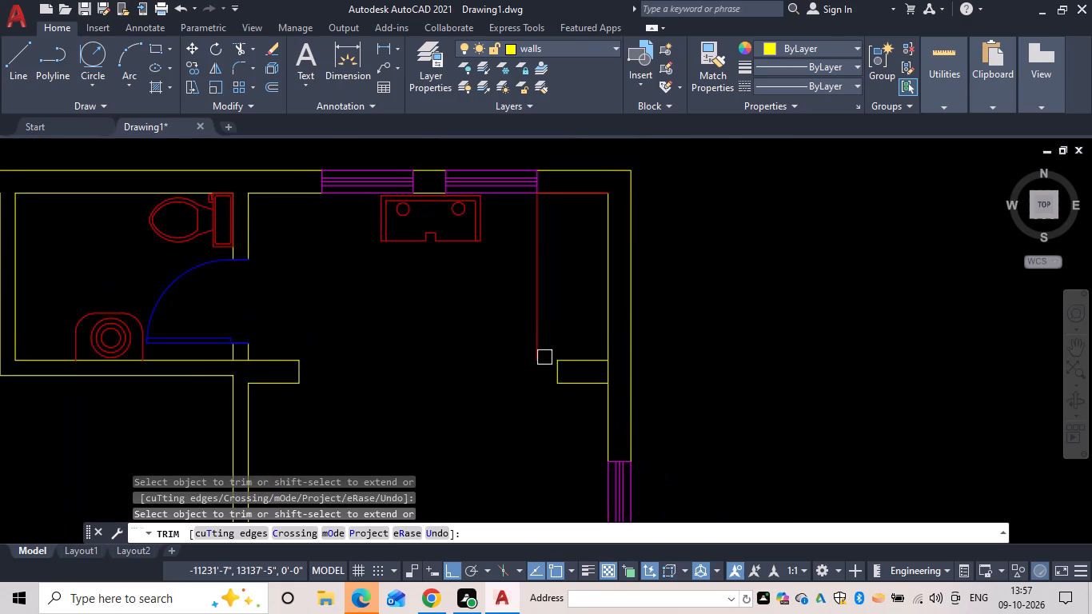
left_click(544, 327)
On the funiture layer, draw a vertical line from the east stub's northwest corner to the north wall's inner face.
left_click(601, 41)
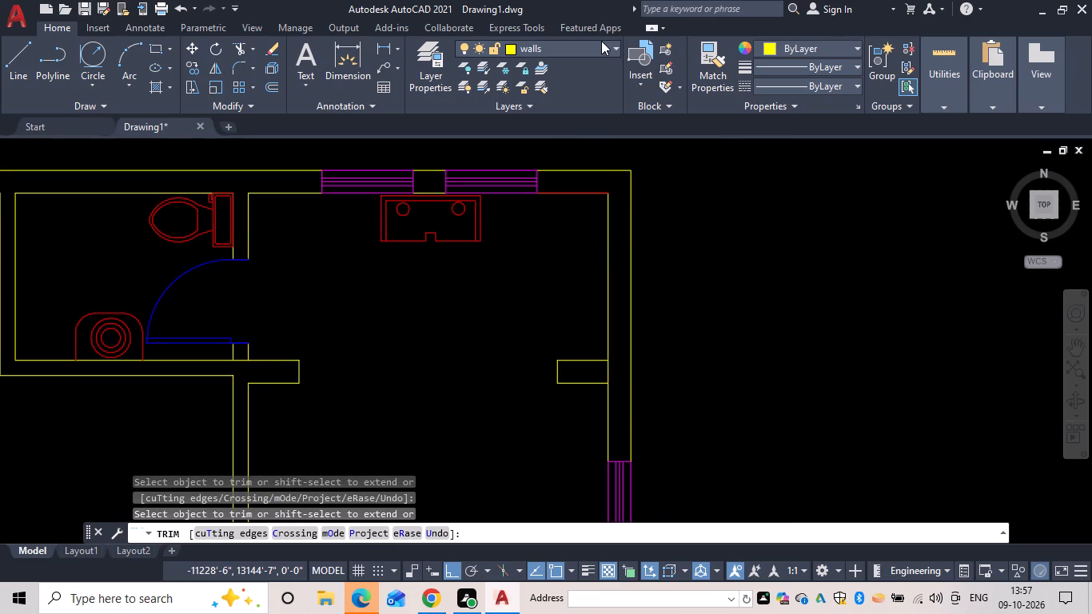
left_click(566, 142)
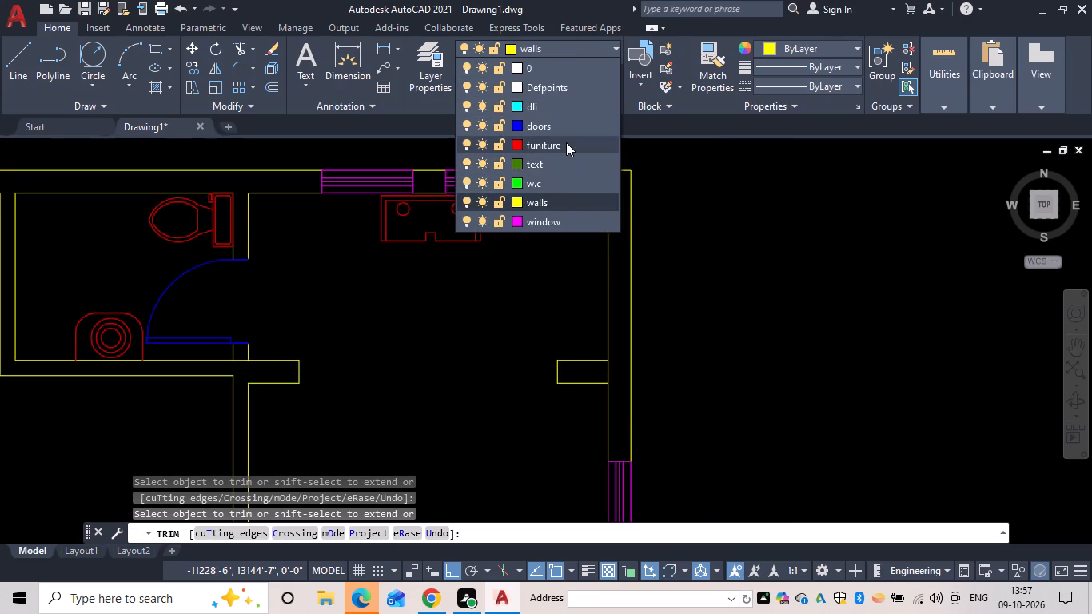
left_click(6, 51)
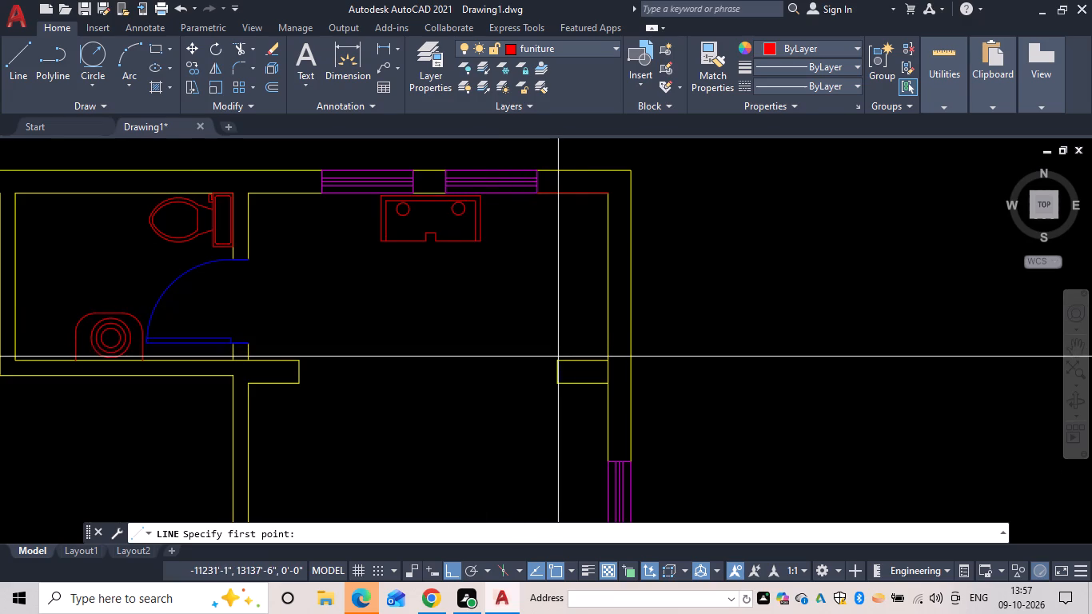
left_click(556, 361)
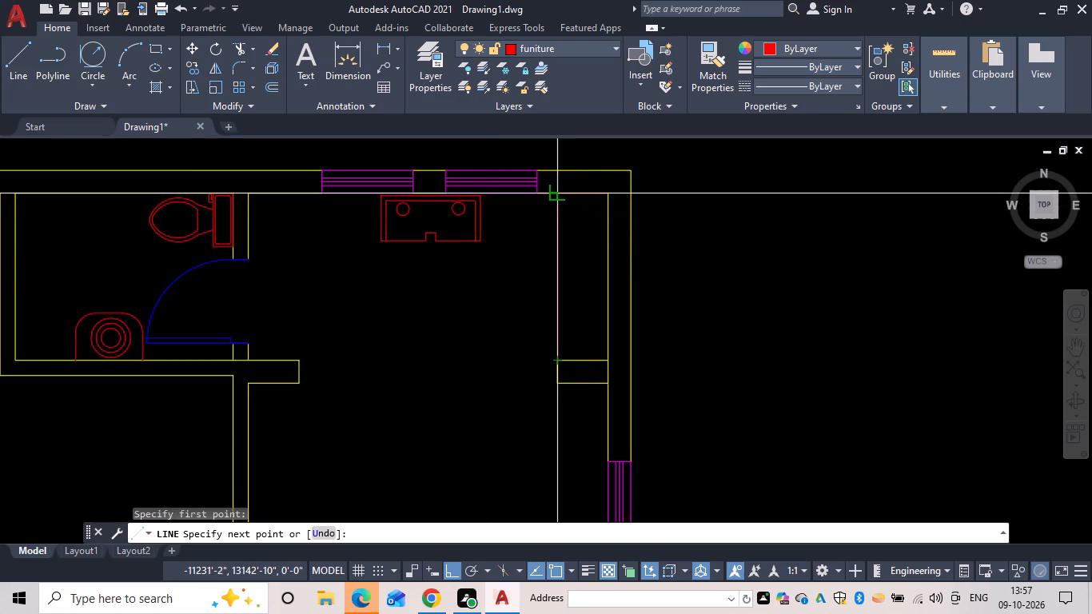
left_click_drag(558, 193, 558, 201)
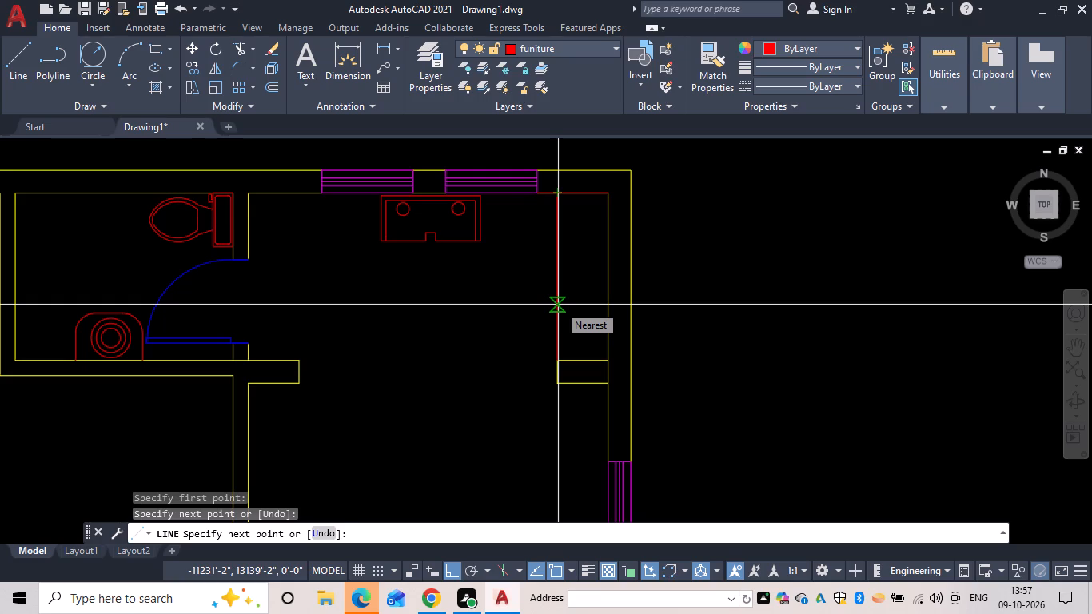
key("Escape")
Trim the horizontal furniture line along the north wall back to the new vertical line.
type("tr")
key("space")
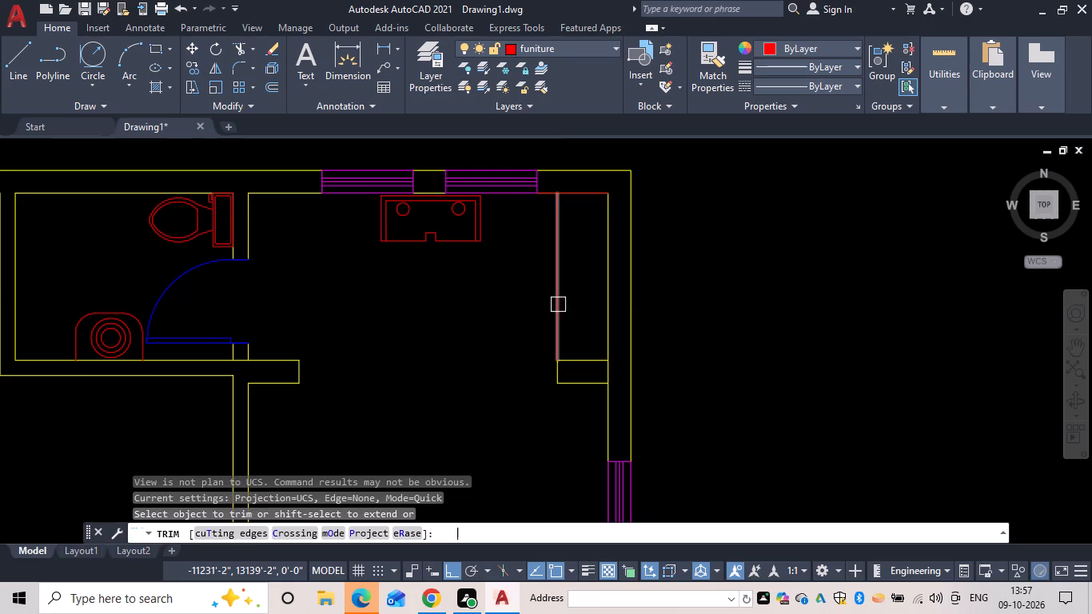
scroll(544, 193, "up", 1)
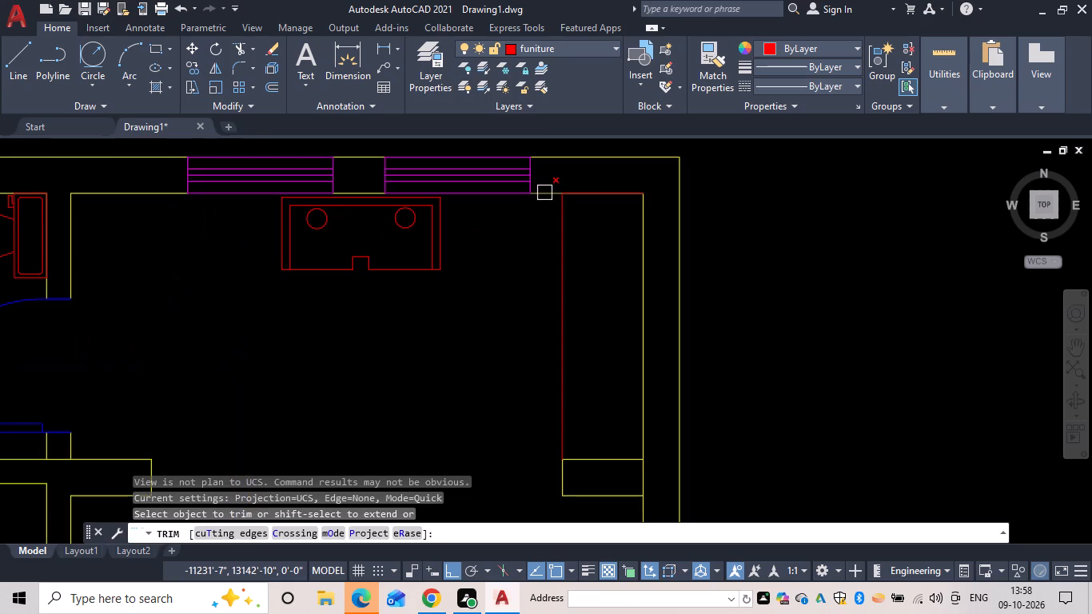
left_click(544, 193)
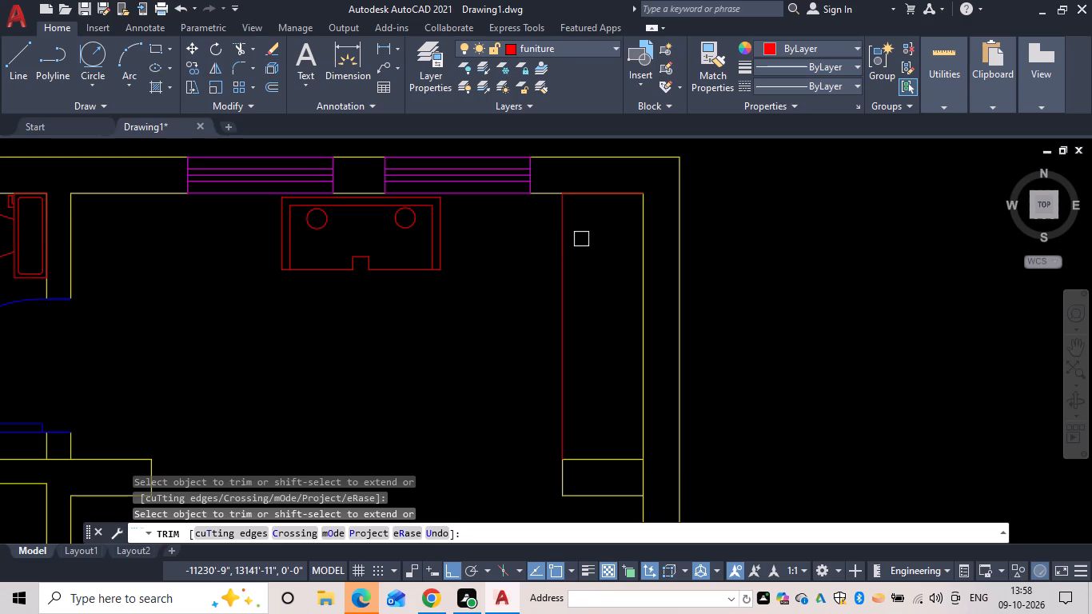
key("Escape")
Draw a horizontal line from about the middle of the vertical furniture line east to the wall's inner face.
type("l")
key("space")
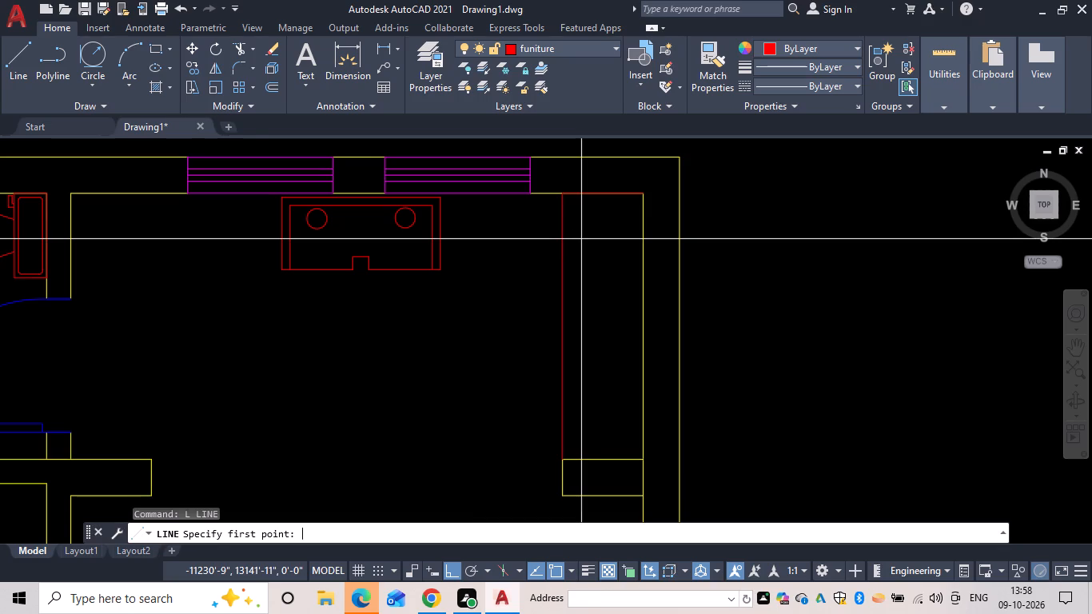
middle_click_drag(584, 349, 568, 250)
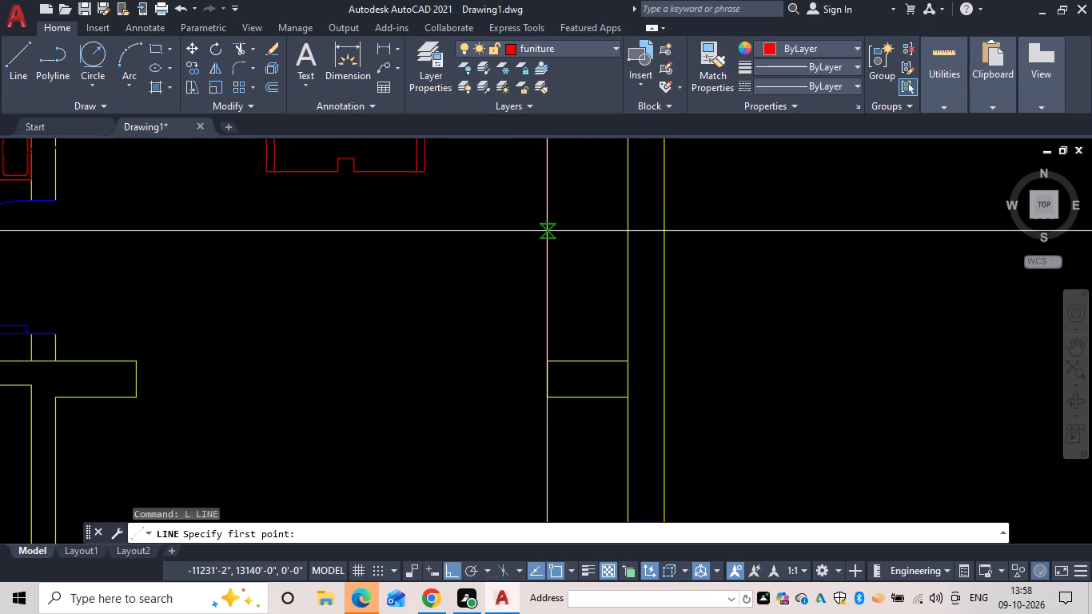
left_click(546, 233)
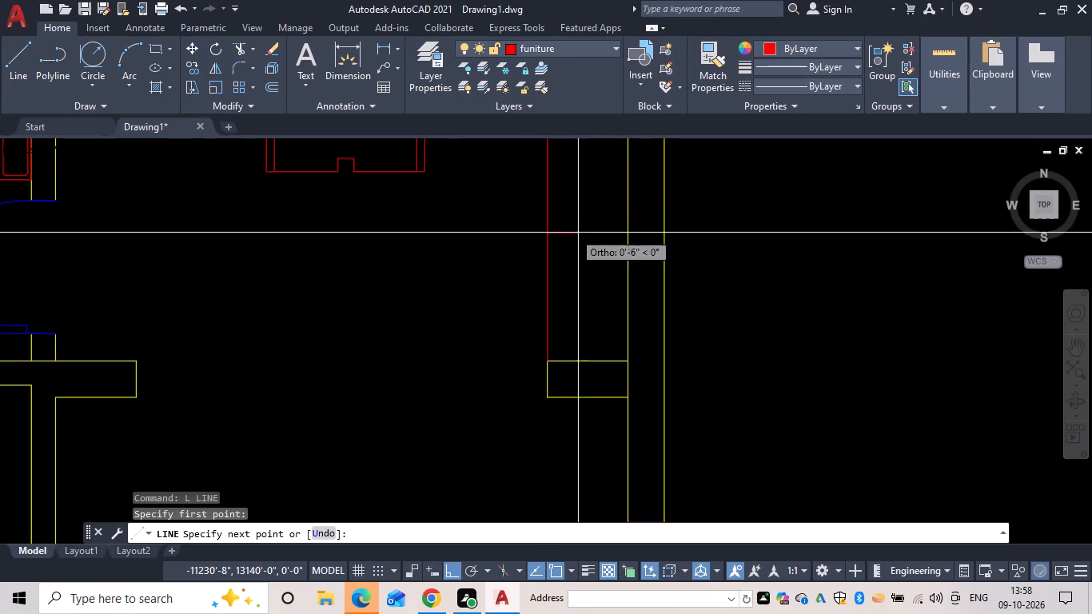
scroll(627, 242, "up", 2)
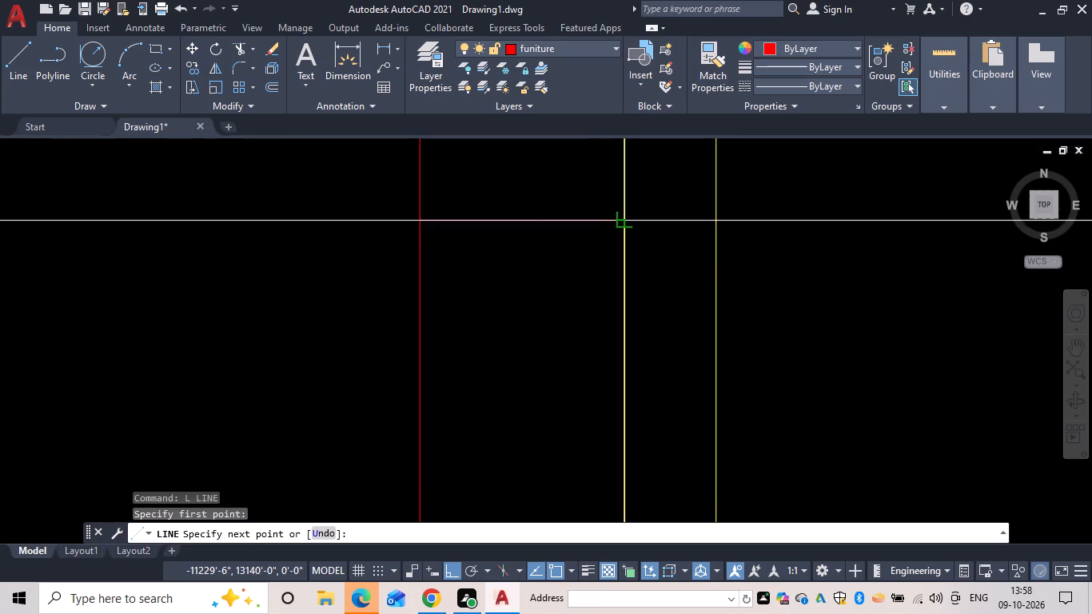
left_click(625, 221)
key("Escape")
scroll(613, 246, "down", 3)
key("Escape")
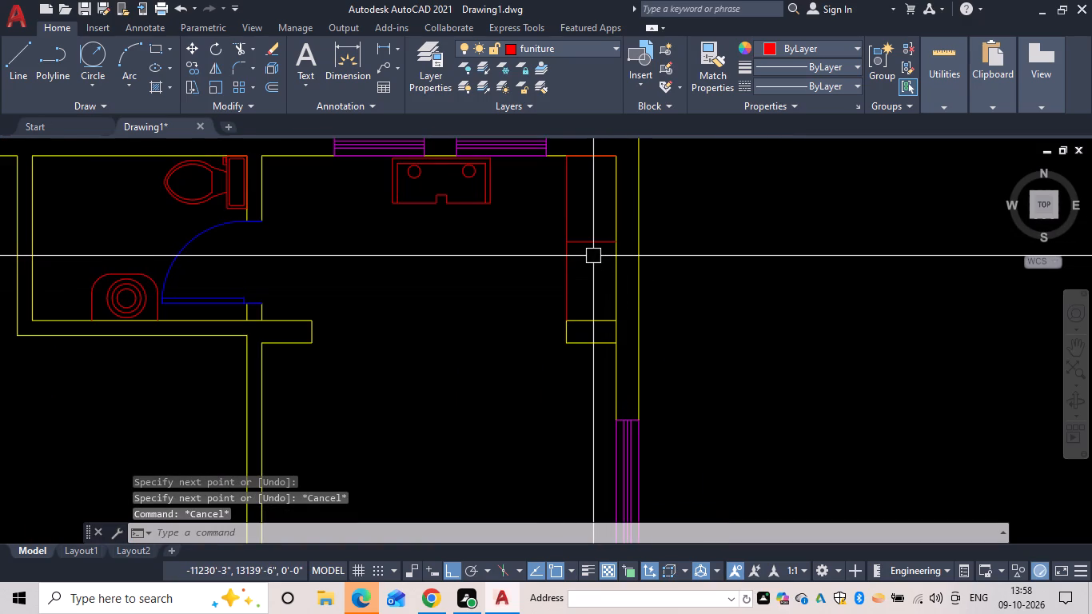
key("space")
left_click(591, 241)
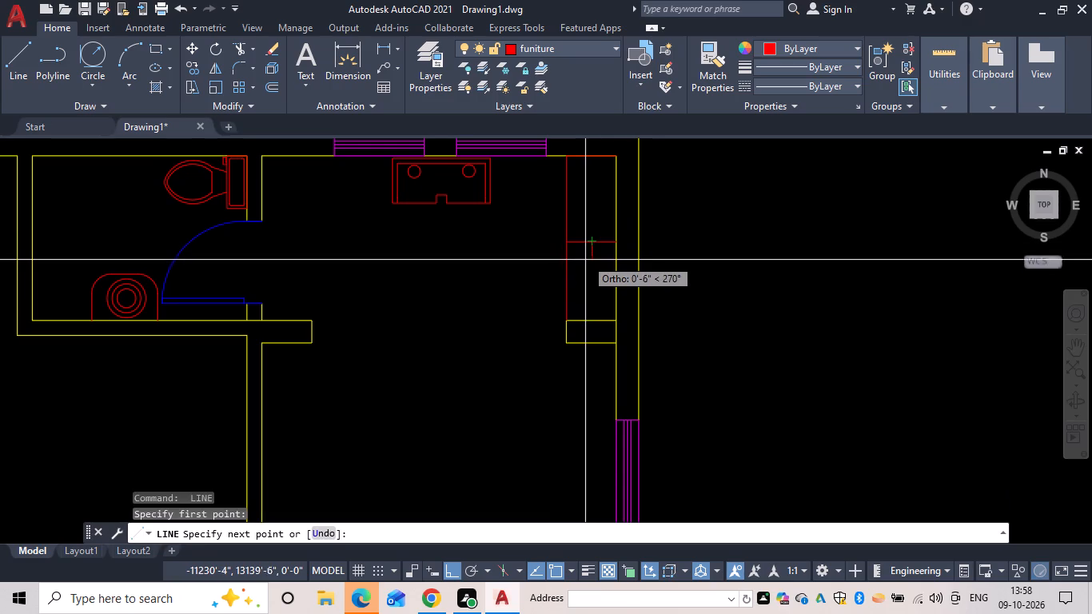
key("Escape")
Move the horizontal divider line about 6" south.
type("m")
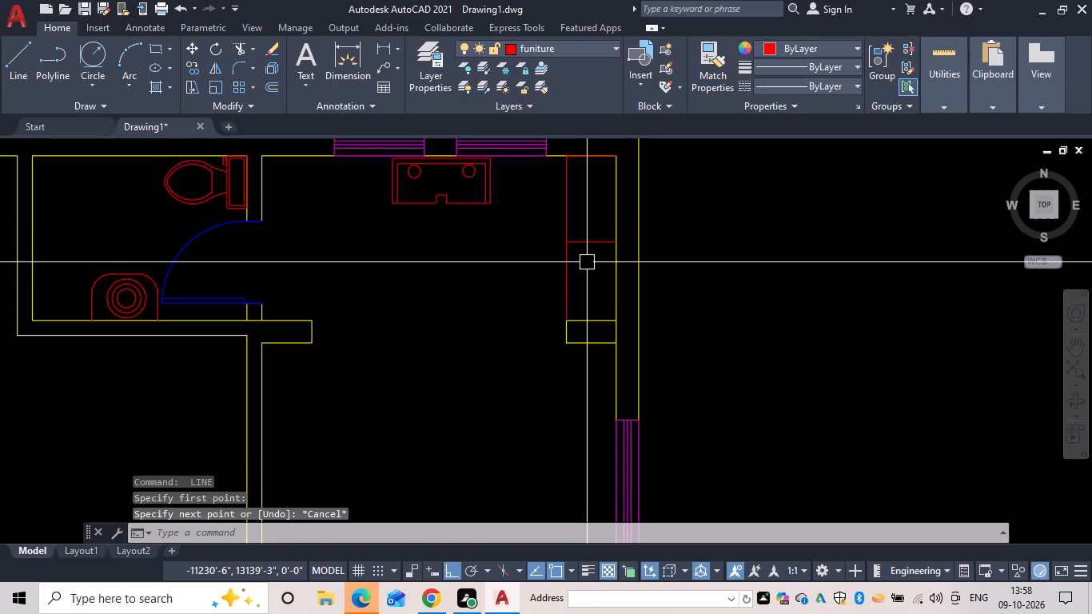
key("space")
left_click(591, 246)
key("space")
left_click(591, 246)
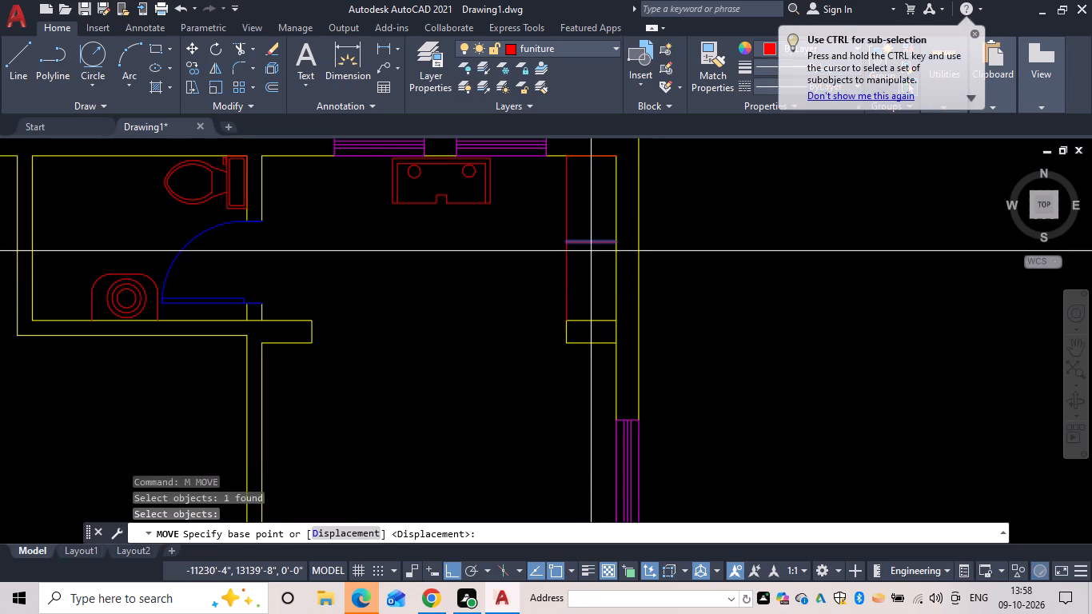
left_click(593, 243)
left_click(593, 256)
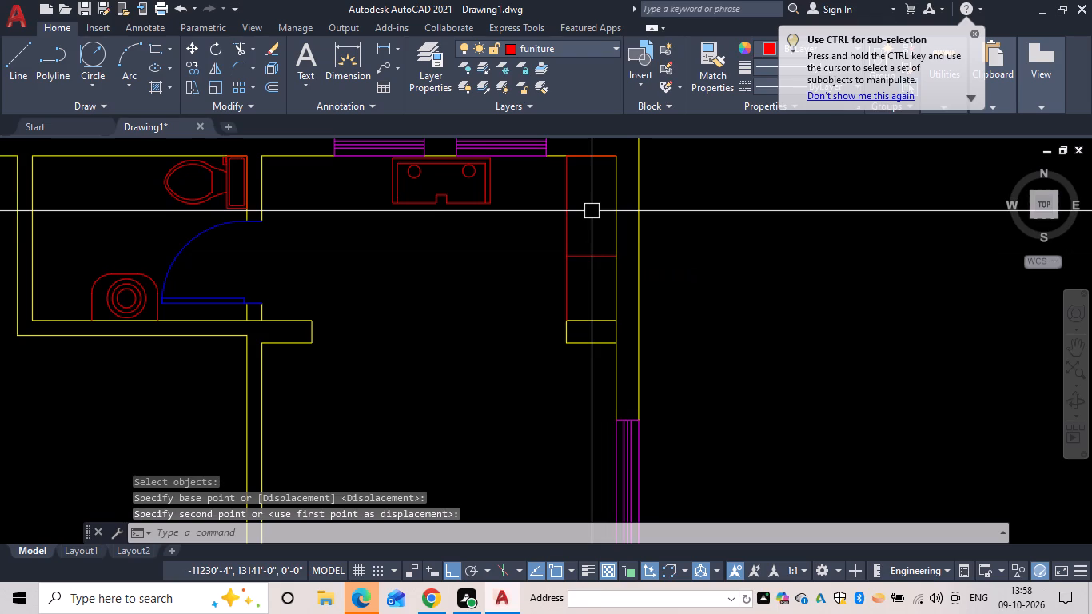
key("Escape")
Draw two crossing diagonals between opposite corners of the northern compartment beside the east wall.
type("l")
key("space")
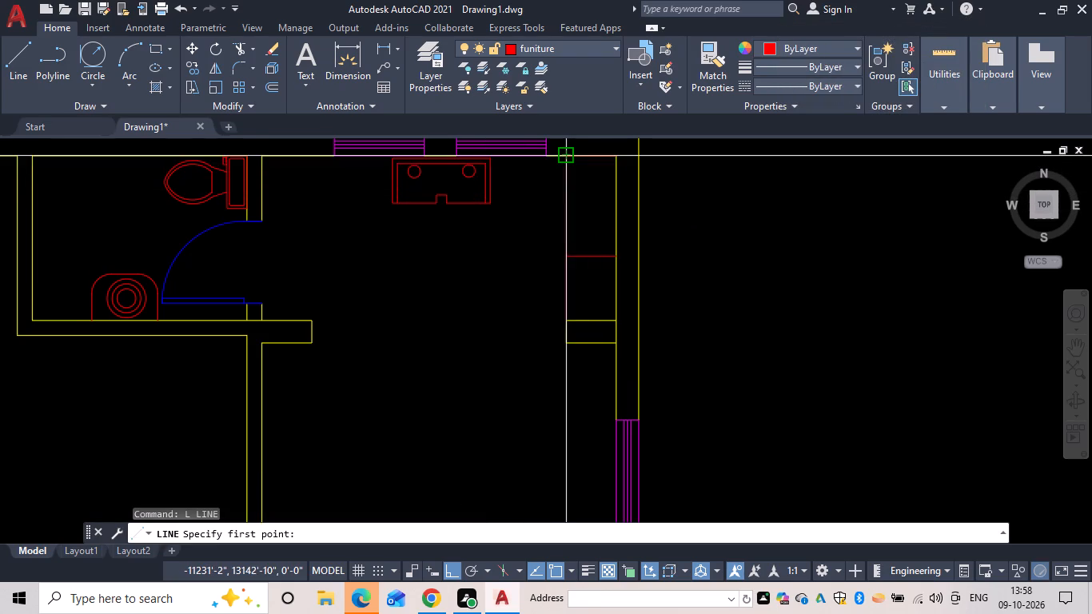
left_click(567, 156)
left_click(614, 254)
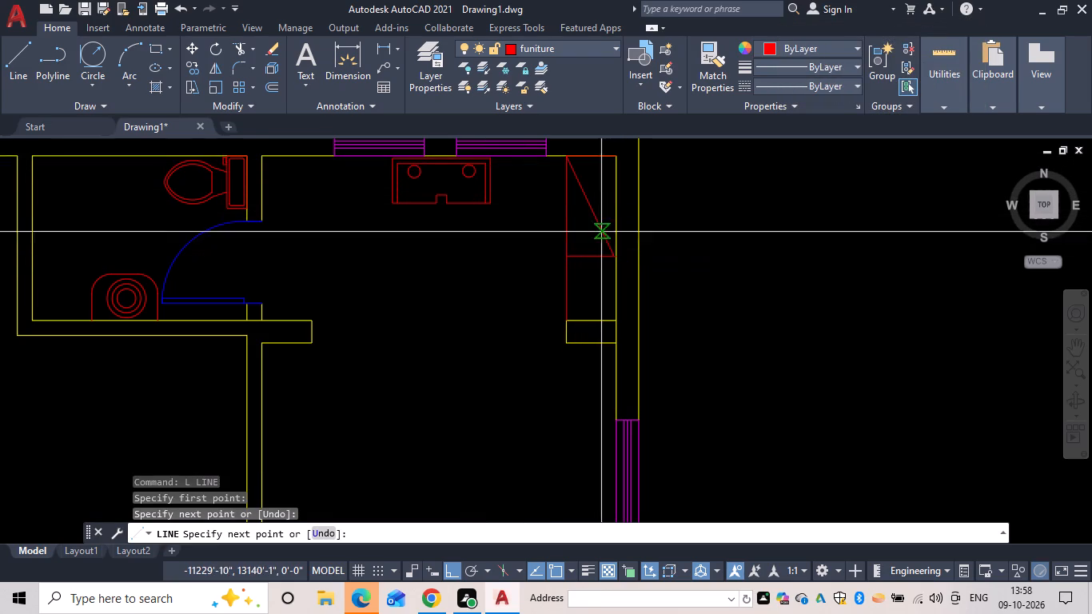
key("space")
key("space")
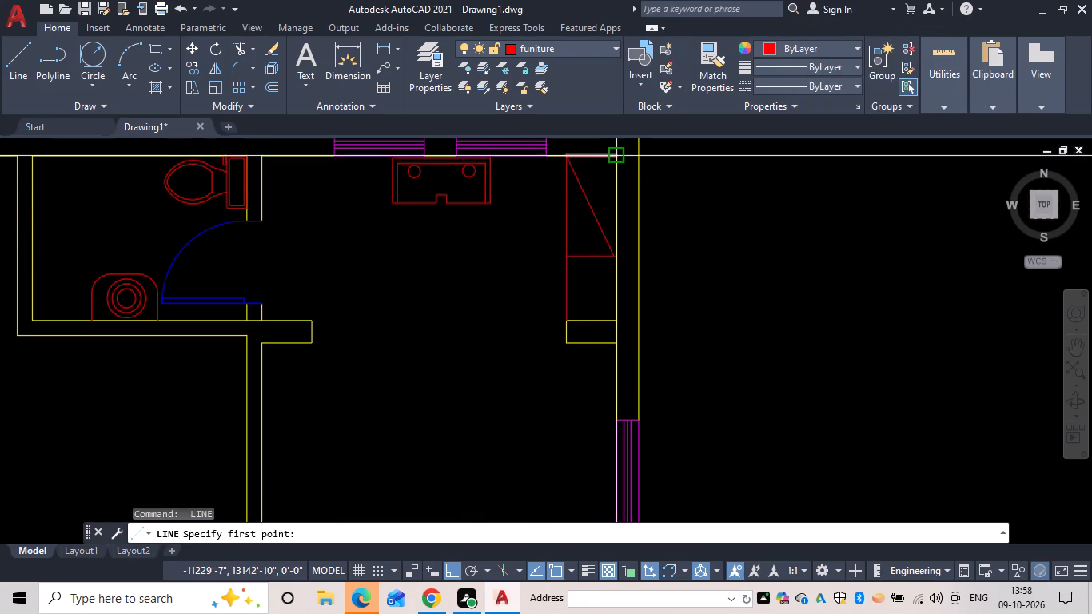
left_click(616, 155)
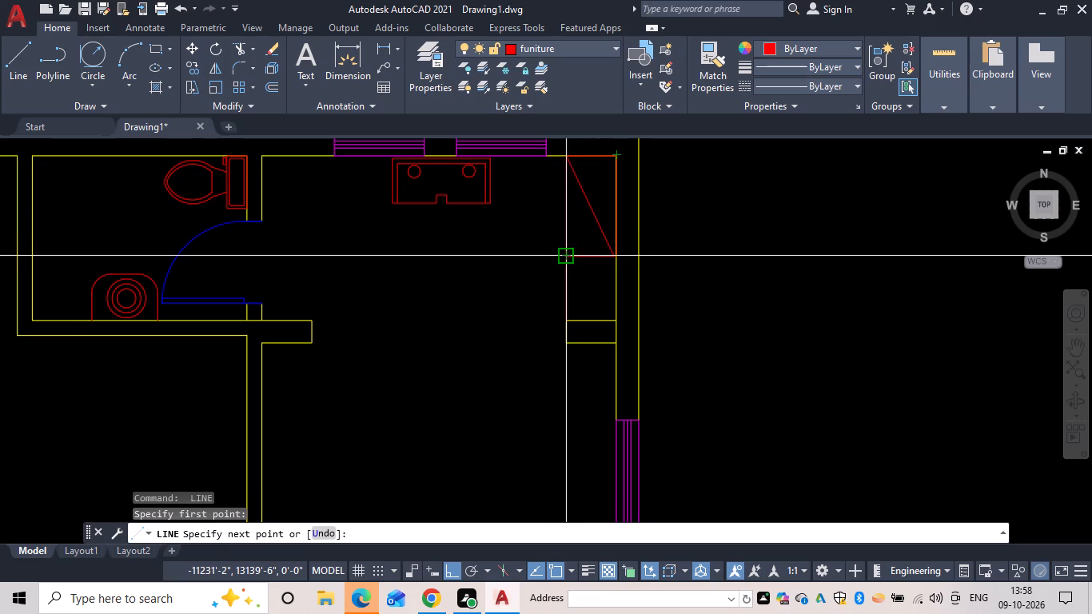
left_click(565, 257)
key("Escape")
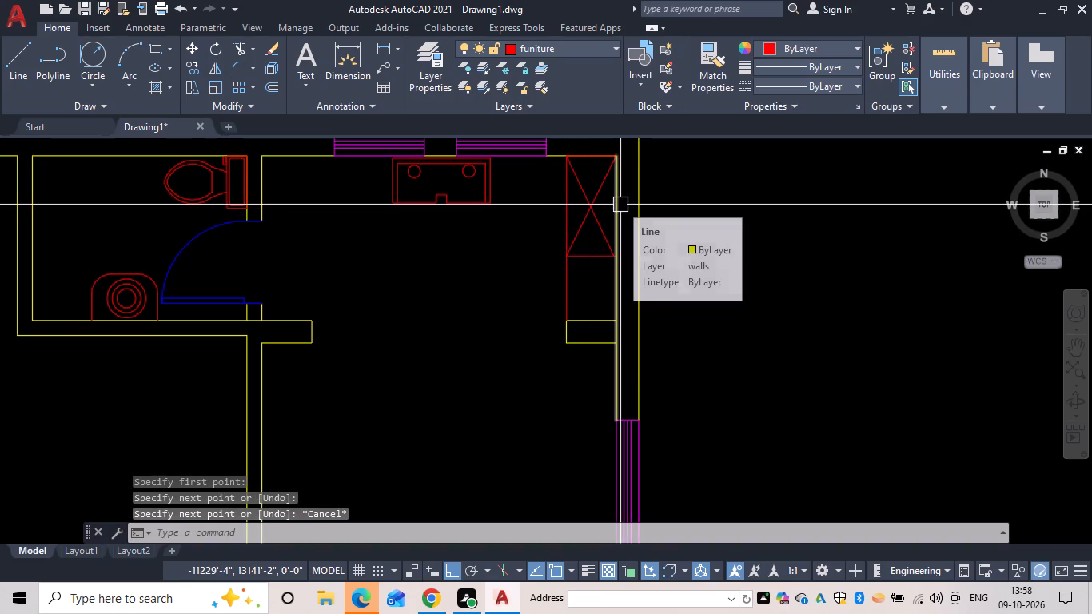
Draw a vertical line down the middle of the wardrobe's southern compartment, from the divider's midpoint to the wall stub.
scroll(583, 276, "up", 1)
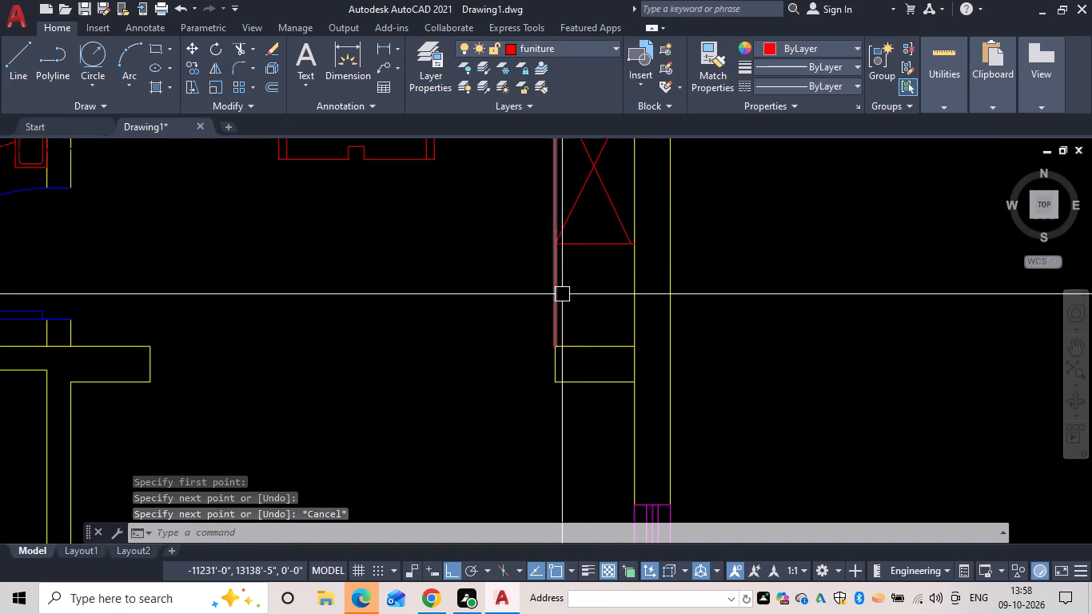
key("l")
key("space")
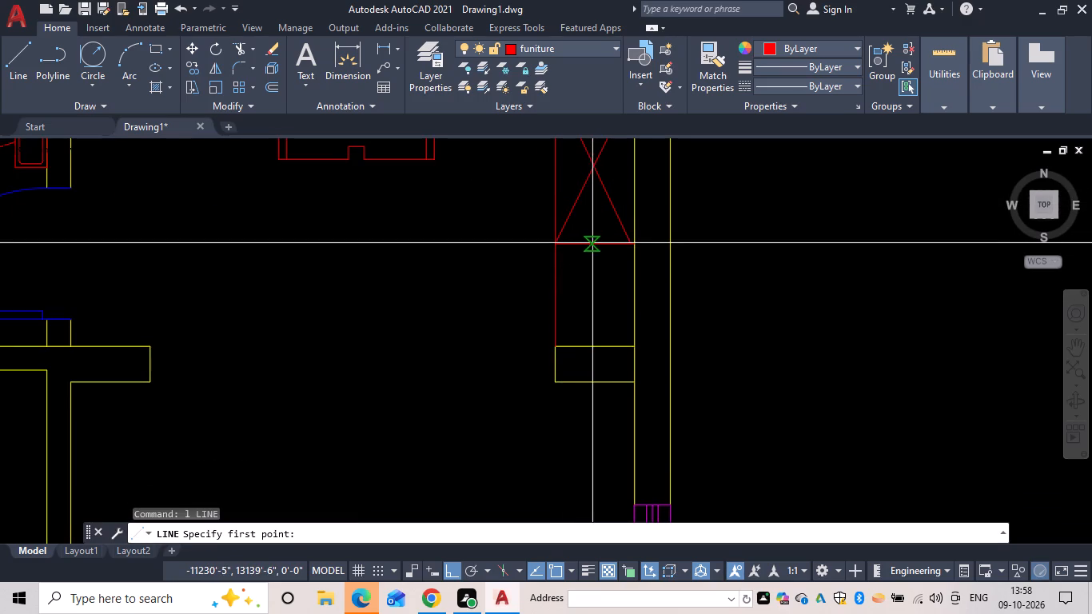
left_click(594, 243)
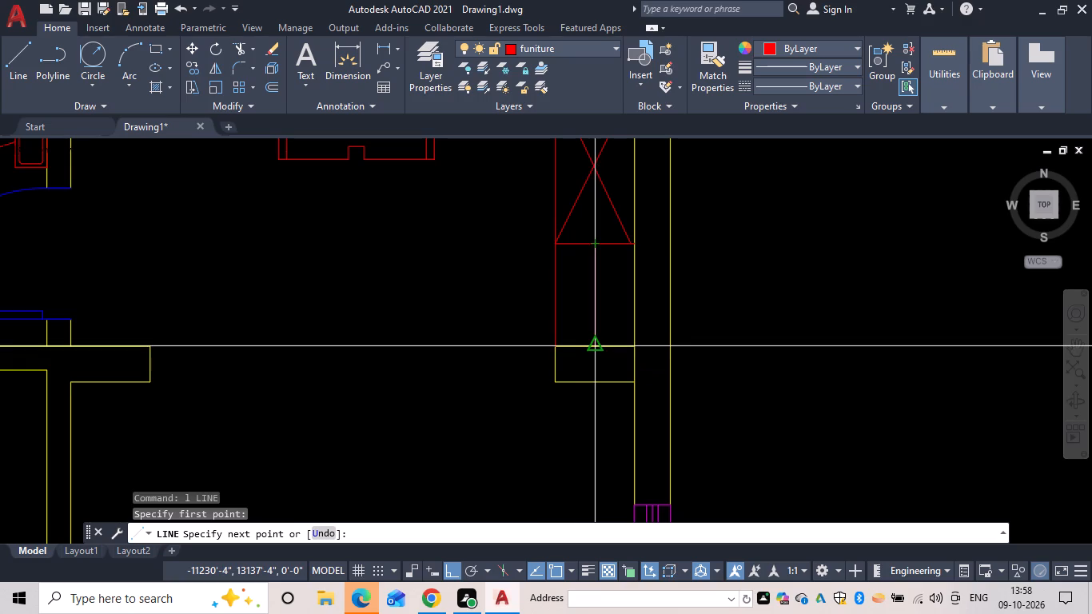
left_click(596, 347)
key("Escape")
Draw a short horizontal line about 11" long across the compartment's centre line, just south of the divider.
scroll(597, 270, "up", 2)
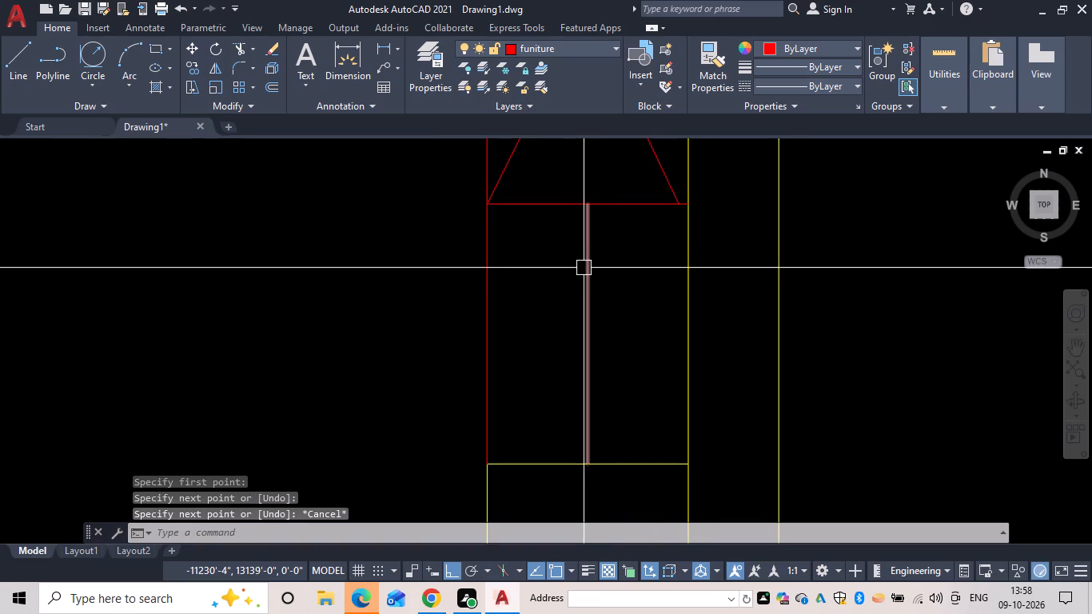
type("l")
key("space")
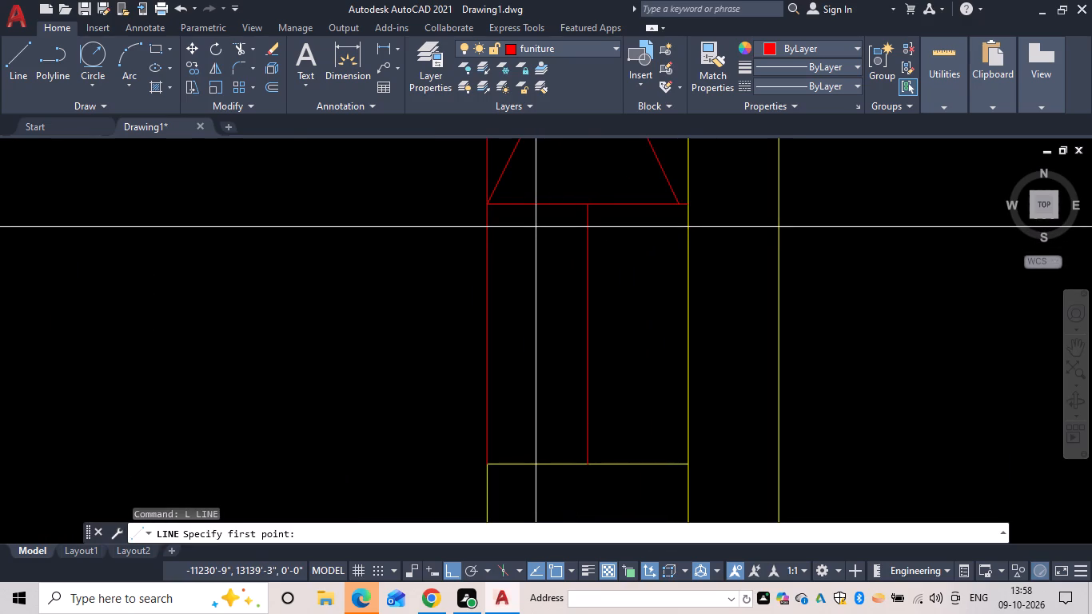
left_click(534, 227)
left_click(646, 228)
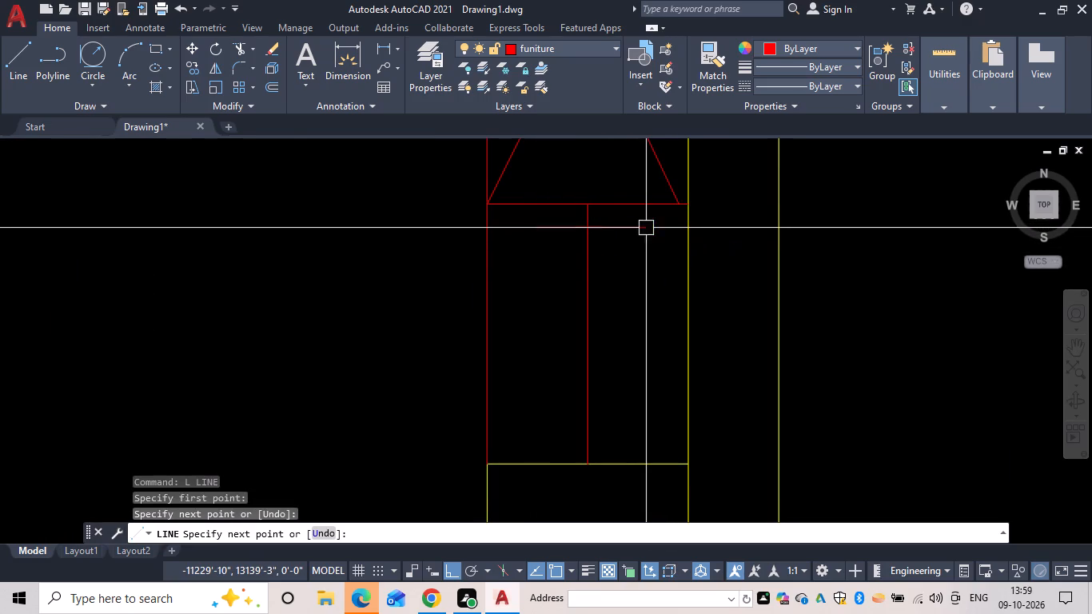
key("Escape")
Offset the short horizontal line southward at 1" spacing, repeating with the Multiple option until the copies nearly reach the wall stub.
type("of 1")
key("space")
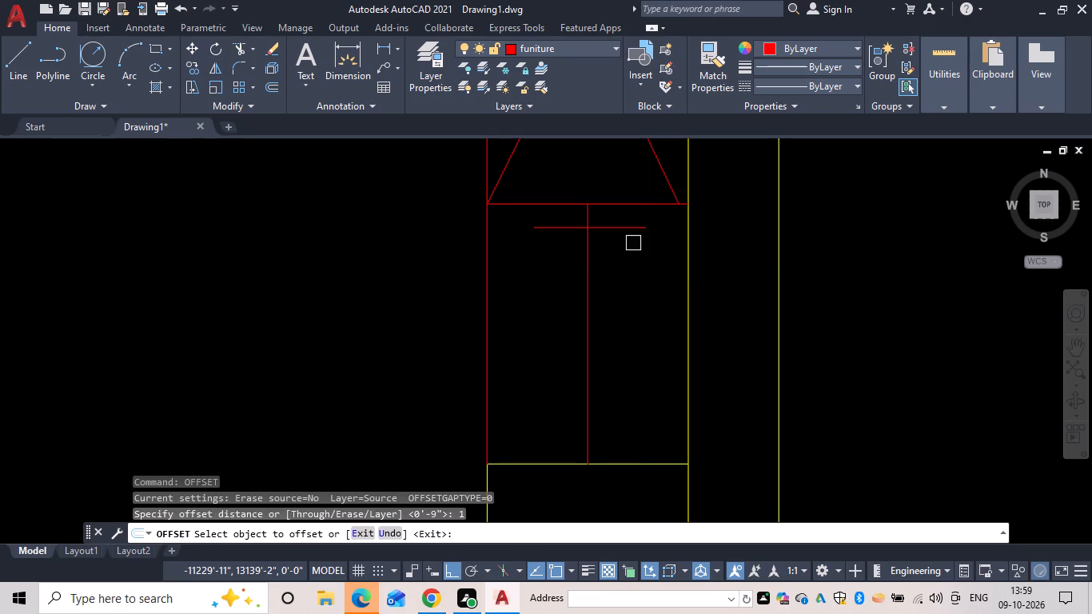
left_click(632, 230)
left_click(628, 252)
left_click(629, 240)
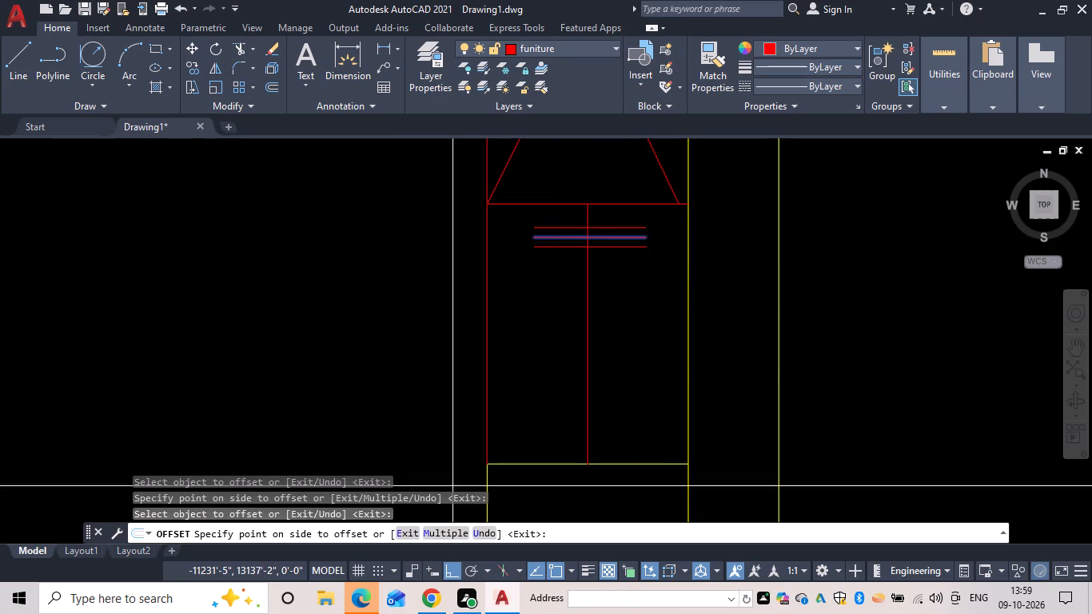
left_click(448, 524)
left_click(450, 530)
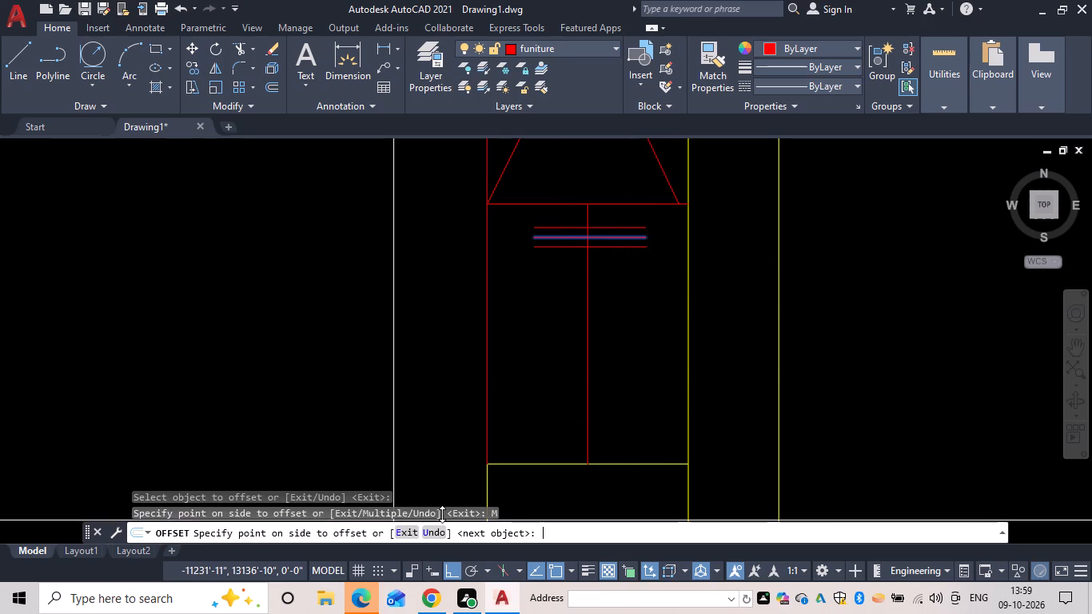
triple_click(337, 306)
triple_click(337, 304)
triple_click(341, 302)
triple_click(342, 301)
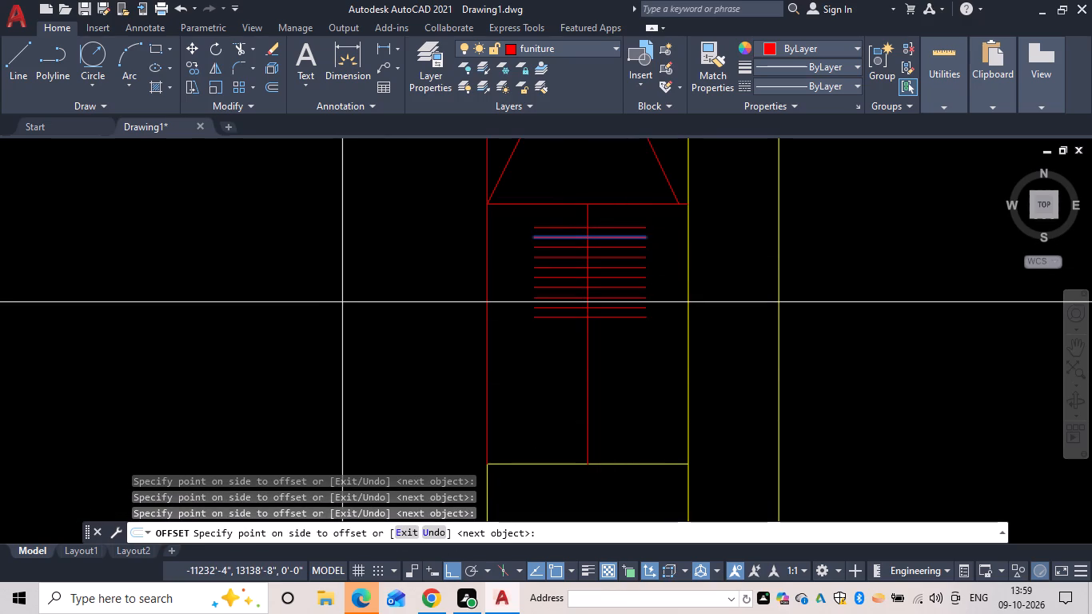
triple_click(345, 298)
double_click(345, 296)
triple_click(345, 291)
triple_click(349, 290)
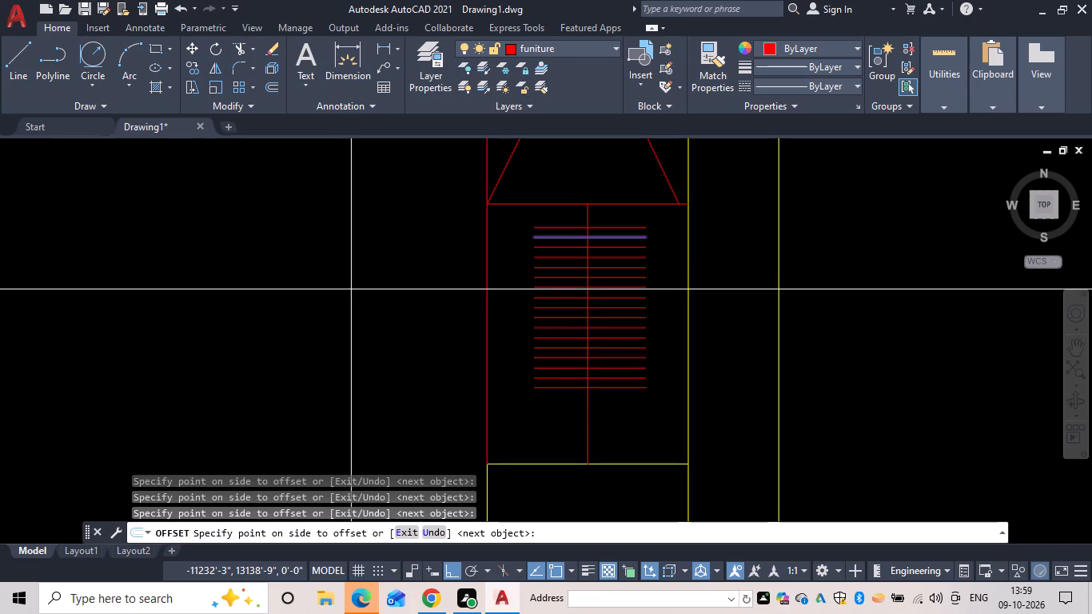
double_click(353, 288)
left_click_drag(359, 292, 365, 308)
left_click(366, 309)
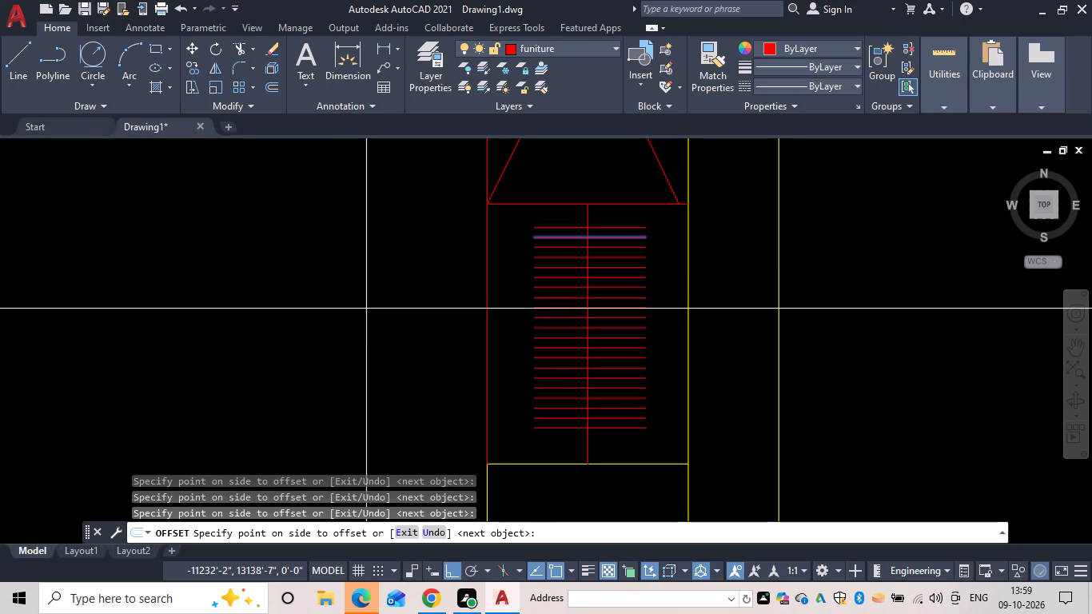
triple_click(367, 309)
left_click(370, 310)
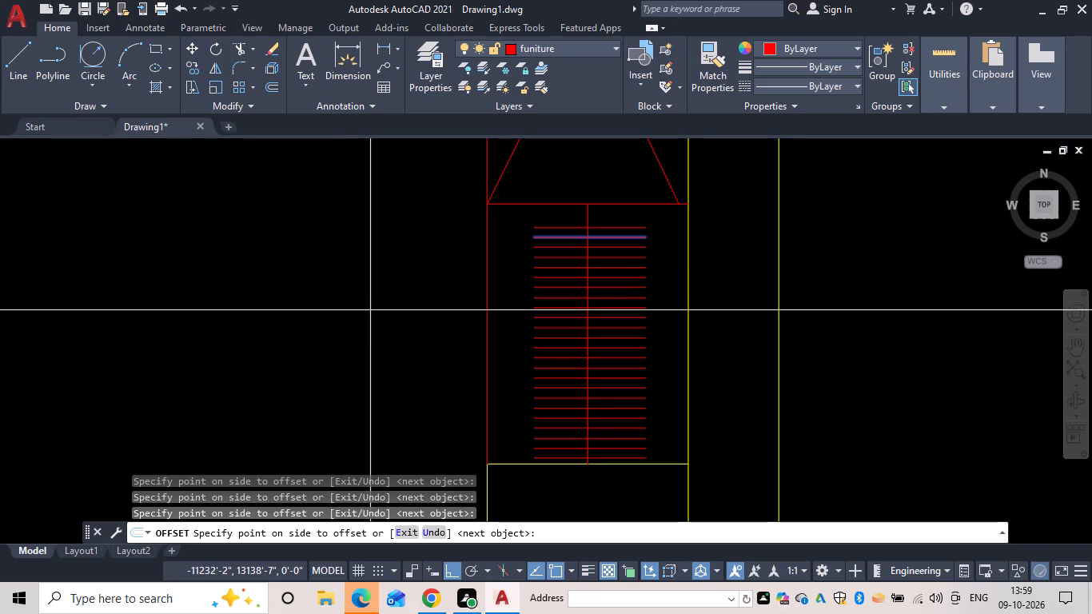
type("``")
key("Escape")
key("Escape")
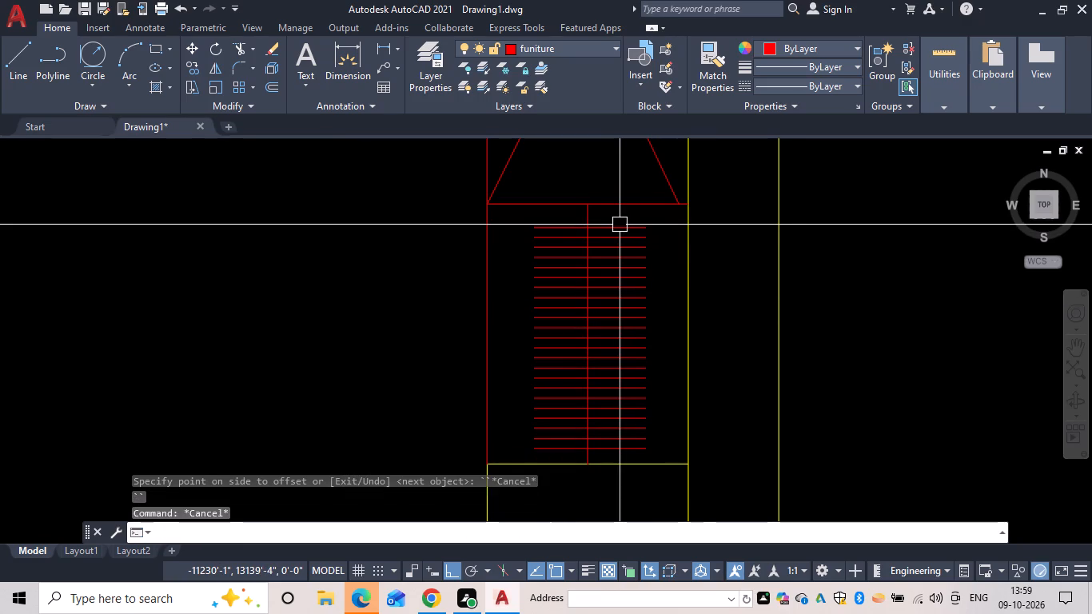
Offset the northernmost short horizontal line 1" north toward the divider.
key("space")
key("space")
left_click(620, 225)
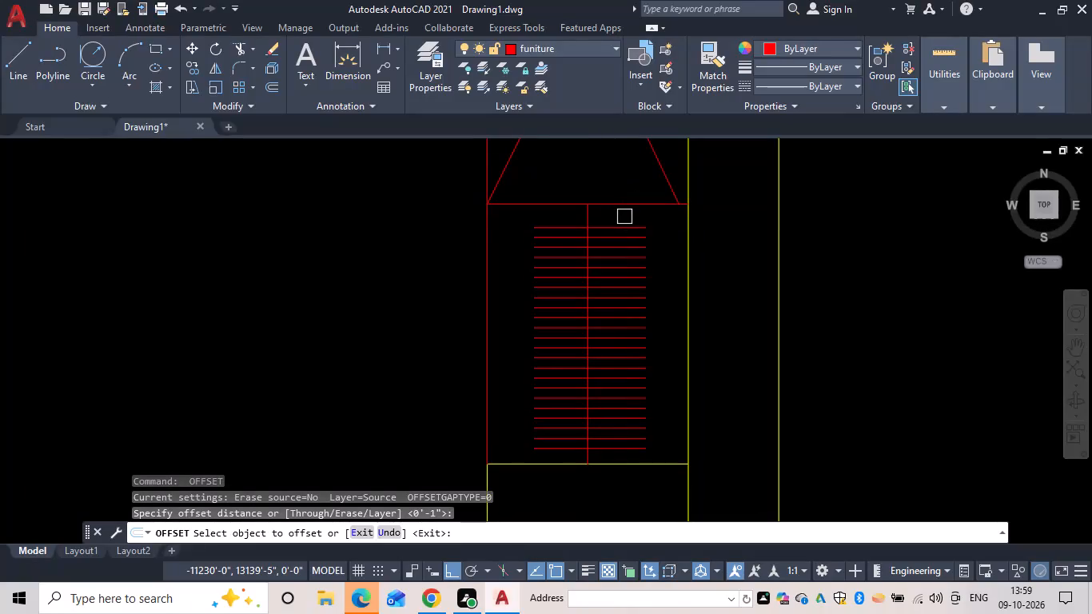
left_click(623, 221)
left_click(631, 209)
key("Escape")
Draw a rectangle about 15" by 14" in the east room's corner where the western wall stub meets the west wall.
scroll(632, 239, "down", 2)
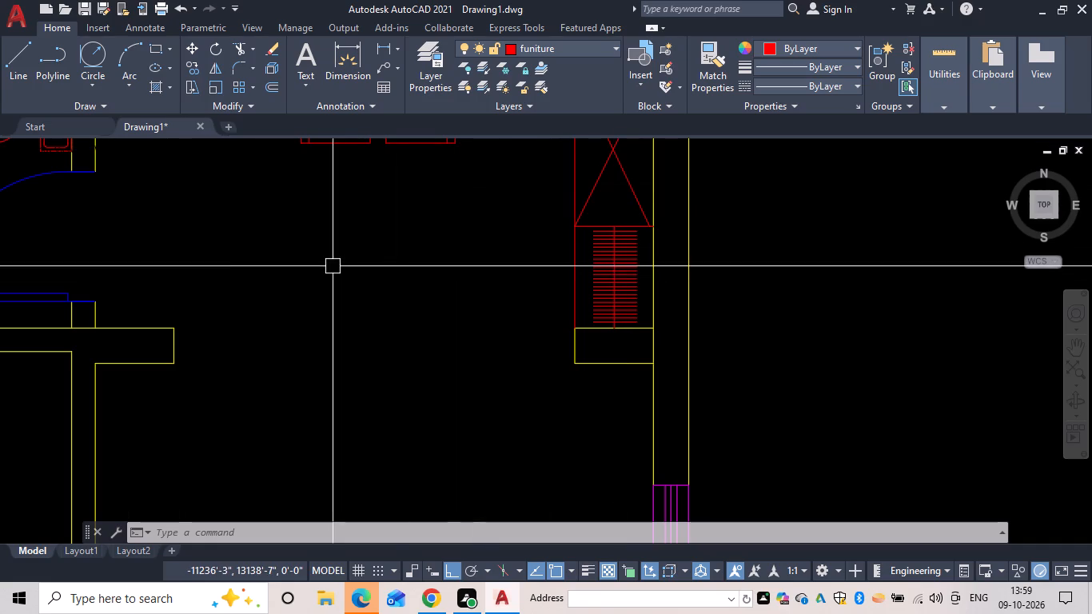
middle_click_drag(334, 245, 326, 217)
key("Escape")
type("l")
key("space")
scroll(297, 282, "down", 2)
middle_click_drag(297, 279, 305, 181)
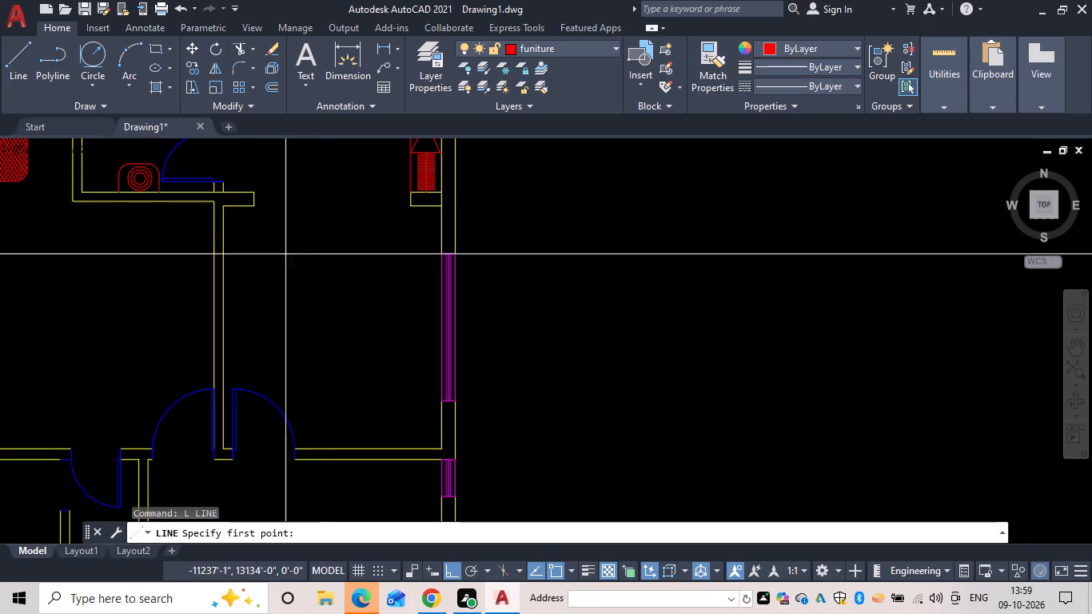
left_click(152, 49)
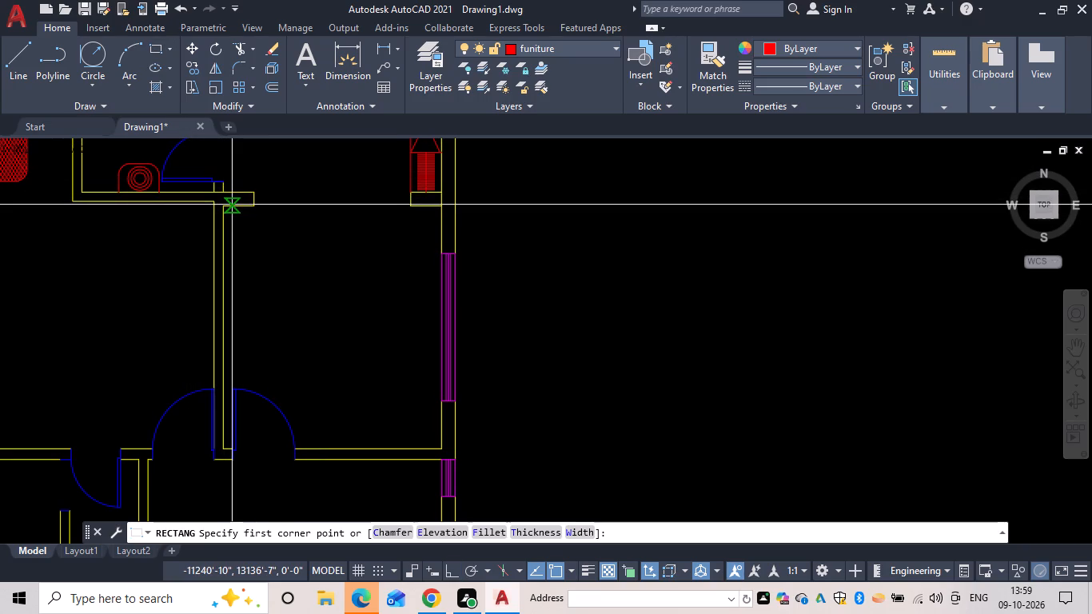
scroll(229, 204, "up", 3)
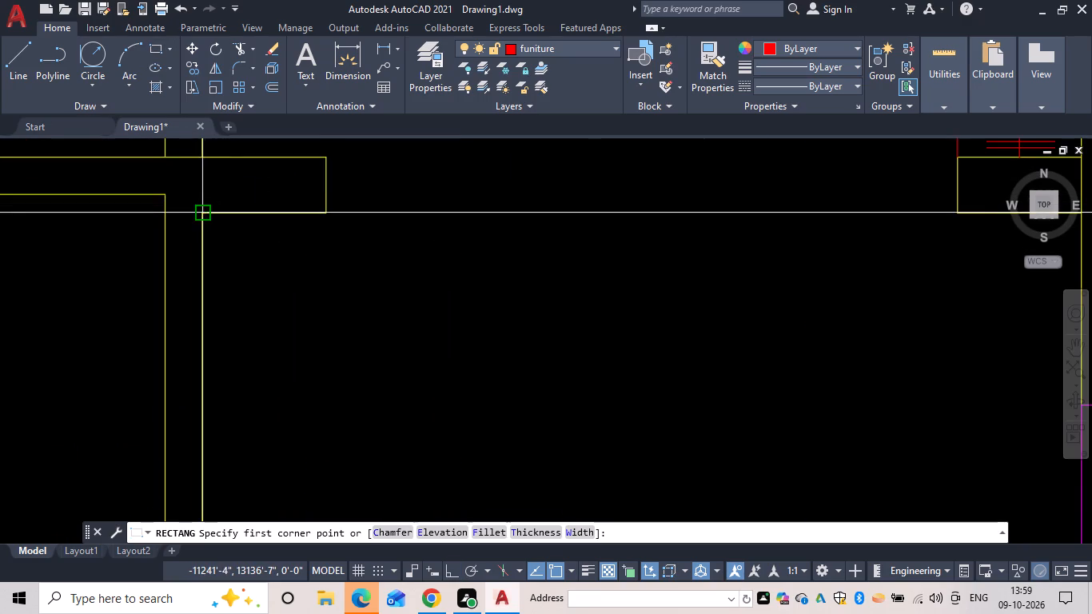
left_click(202, 214)
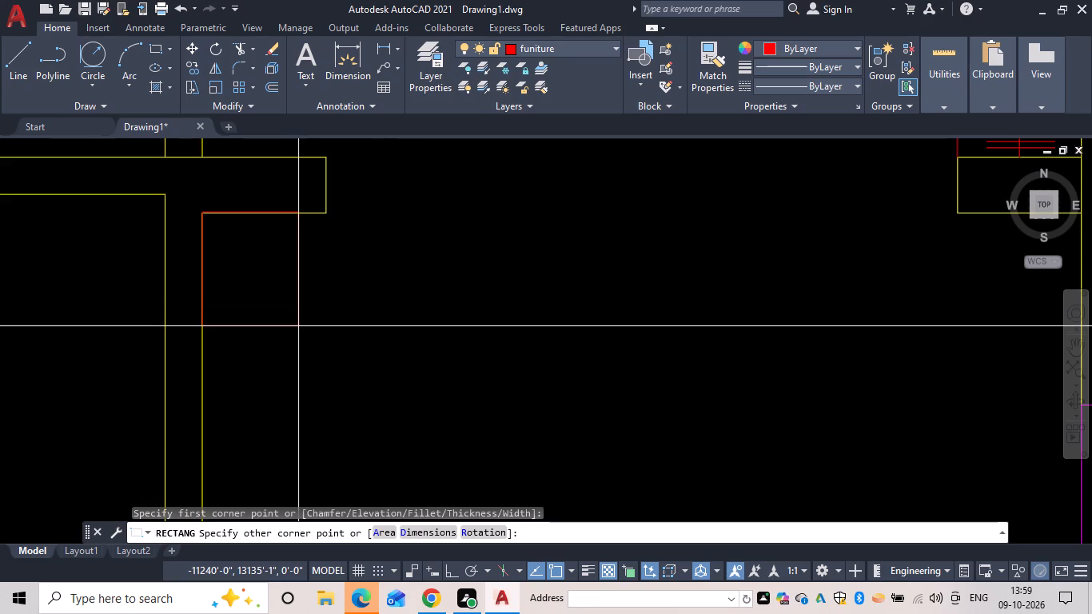
left_click(295, 300)
Draw a line from the small rectangle's southwest corner 5'9" east and continue it 5'8" south.
scroll(401, 304, "down", 1)
middle_click_drag(401, 304, 415, 271)
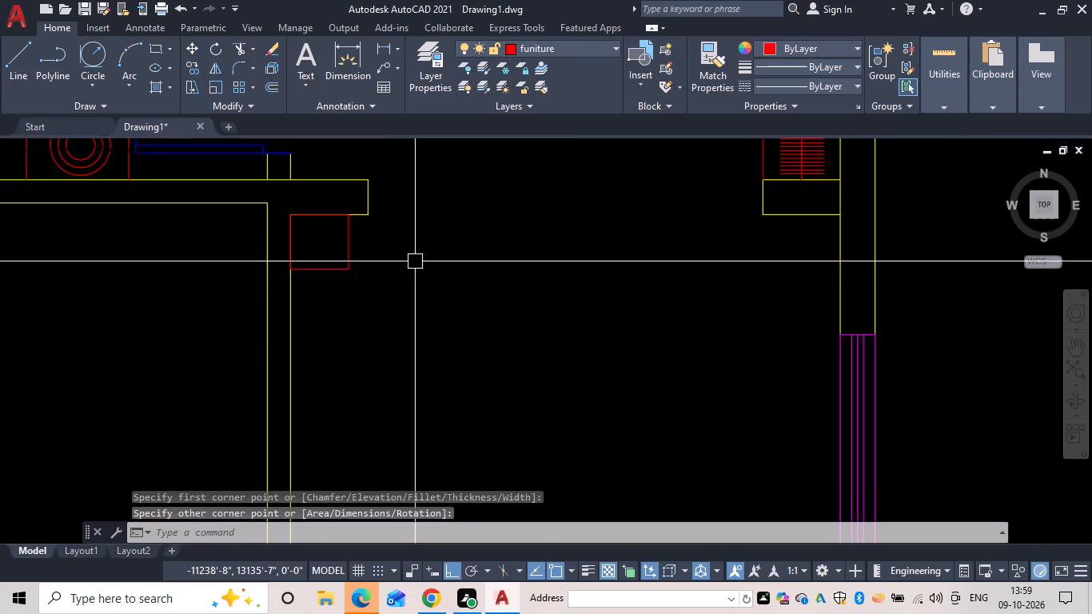
key("Escape")
type("l")
key("space")
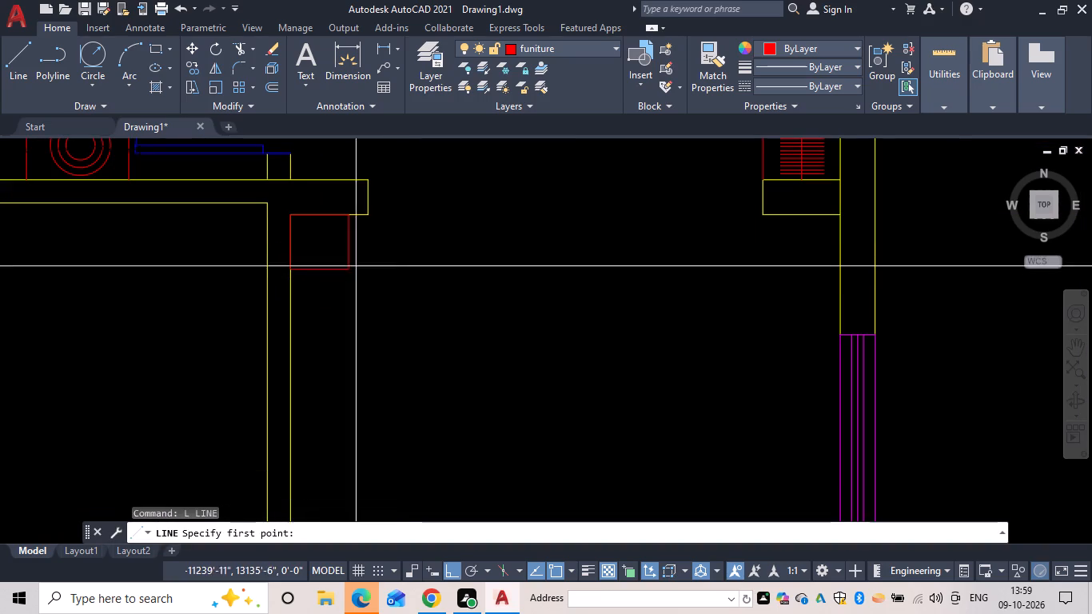
left_click(290, 265)
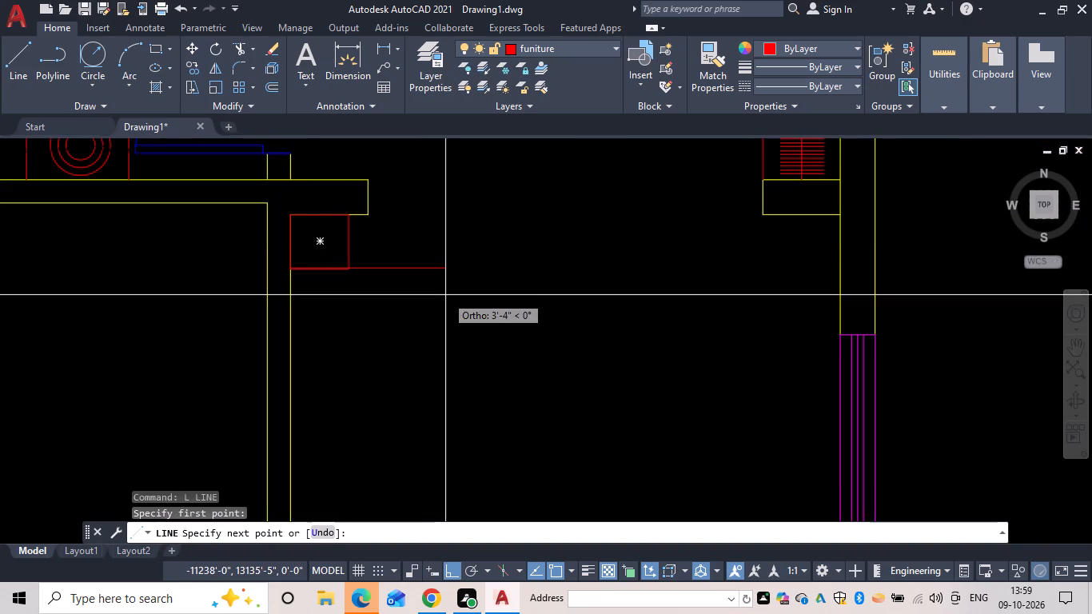
type("5'")
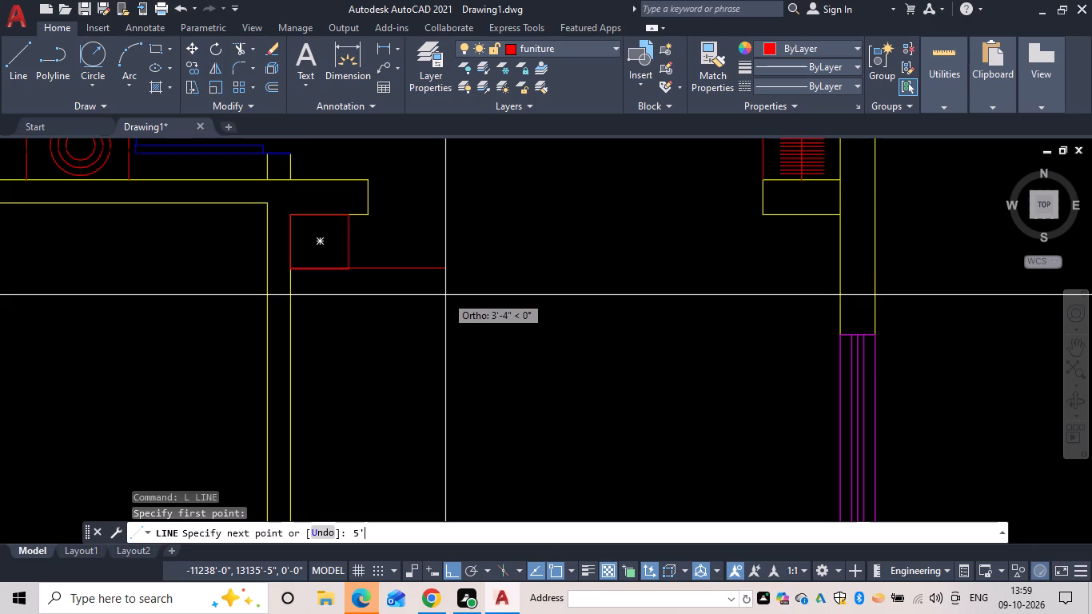
type("9\"")
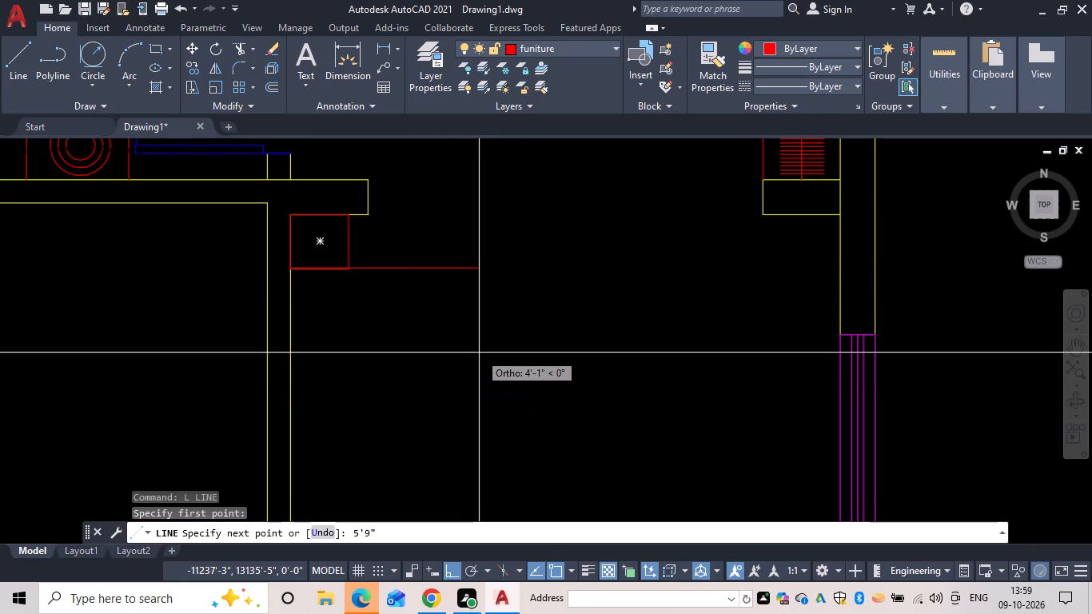
key("space")
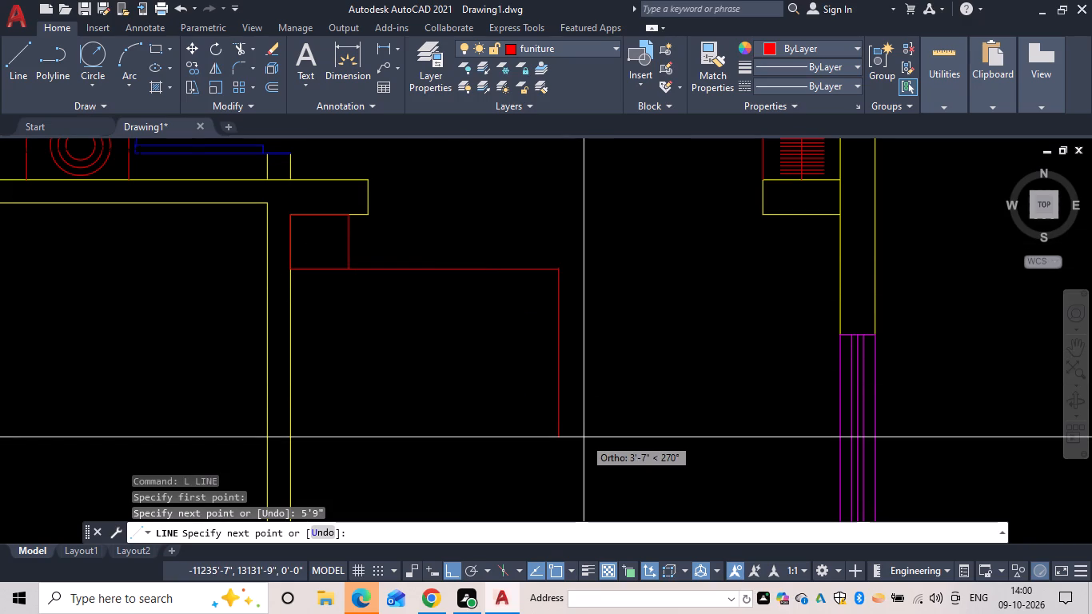
scroll(607, 253, "up", 2)
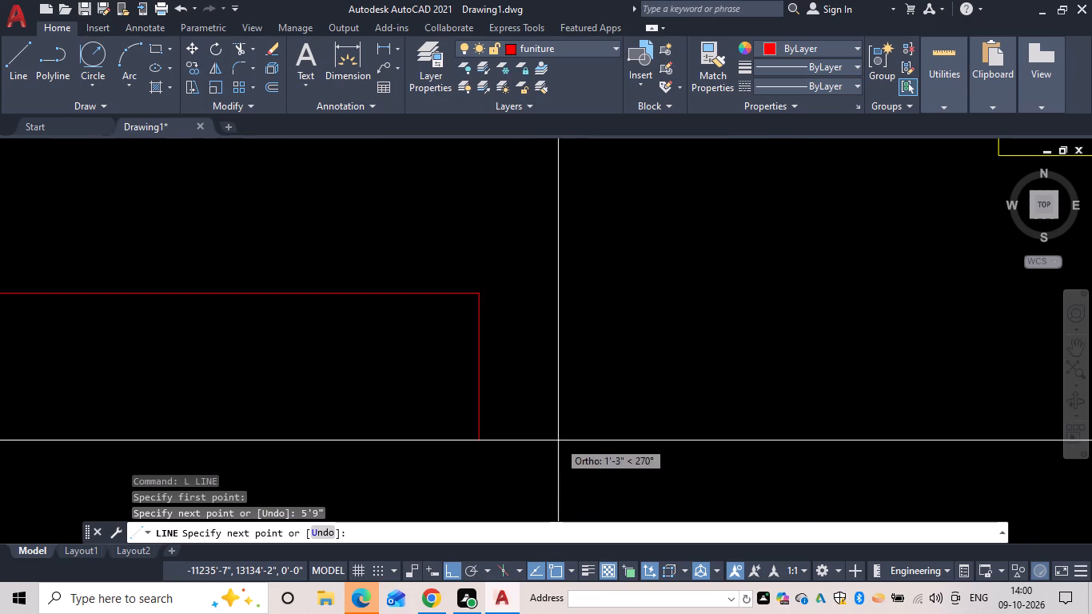
scroll(554, 416, "down", 2)
middle_click_drag(554, 390, 572, 317)
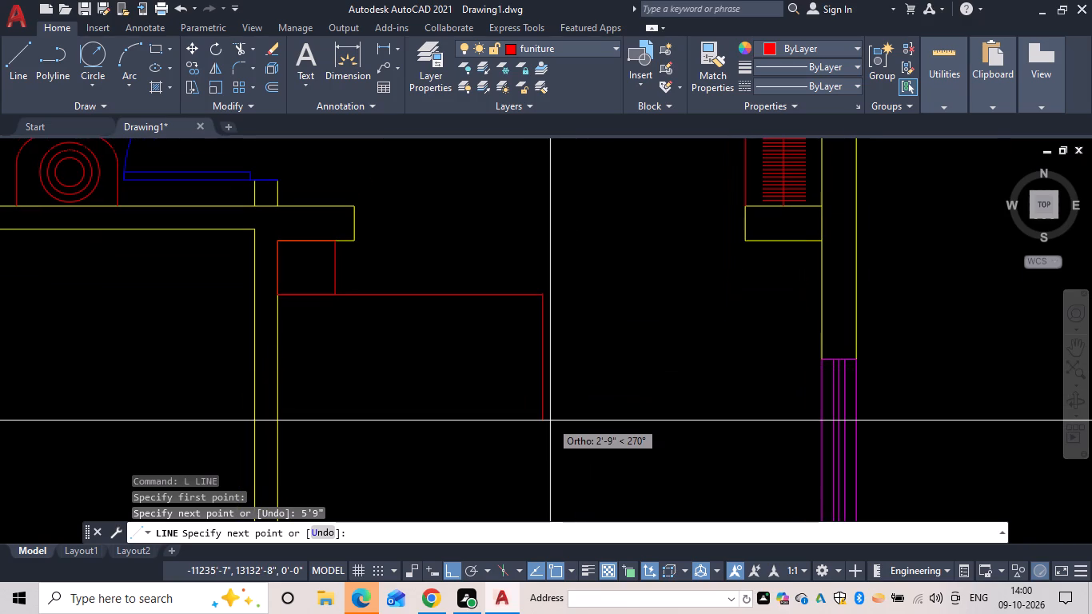
type("5'8\"")
key("space")
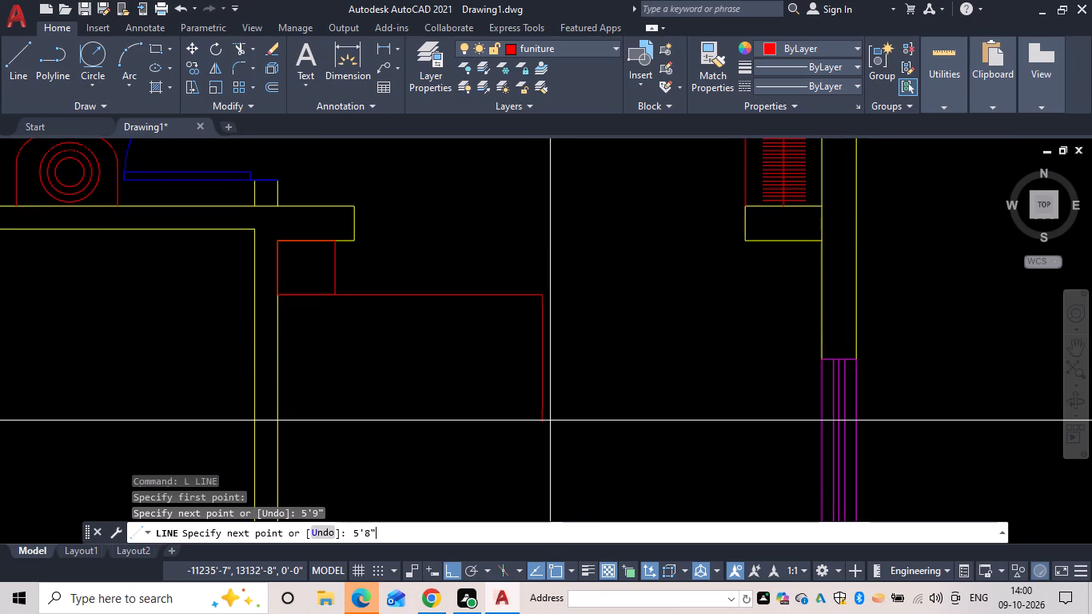
Complete the large furniture outline with a line running west from its southeast corner to the west wall's inner face.
scroll(640, 413, "down", 3)
middle_click_drag(632, 239, 621, 299)
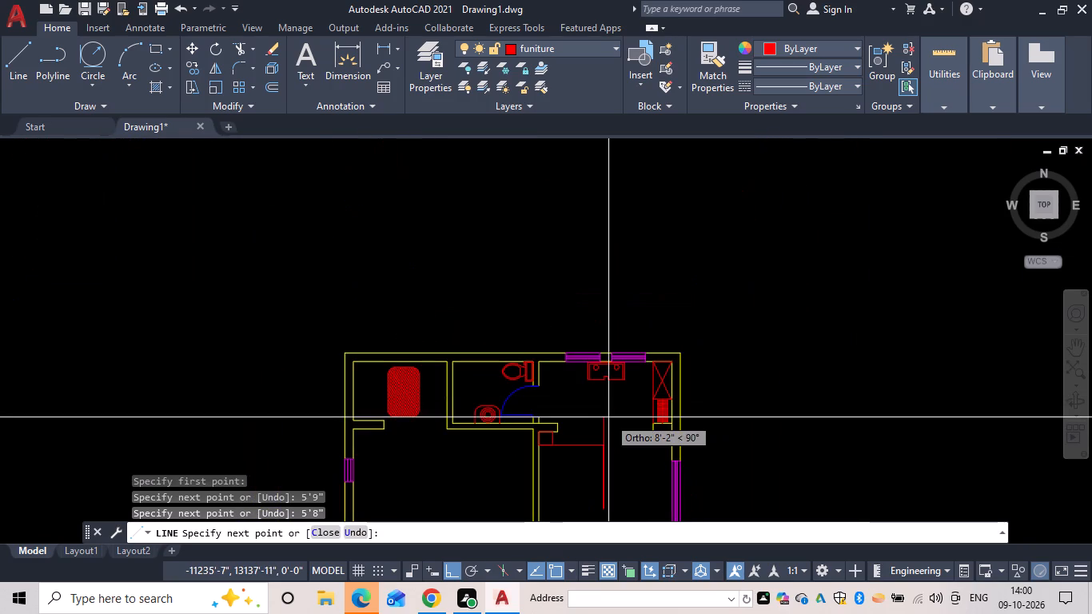
middle_click_drag(620, 433, 612, 361)
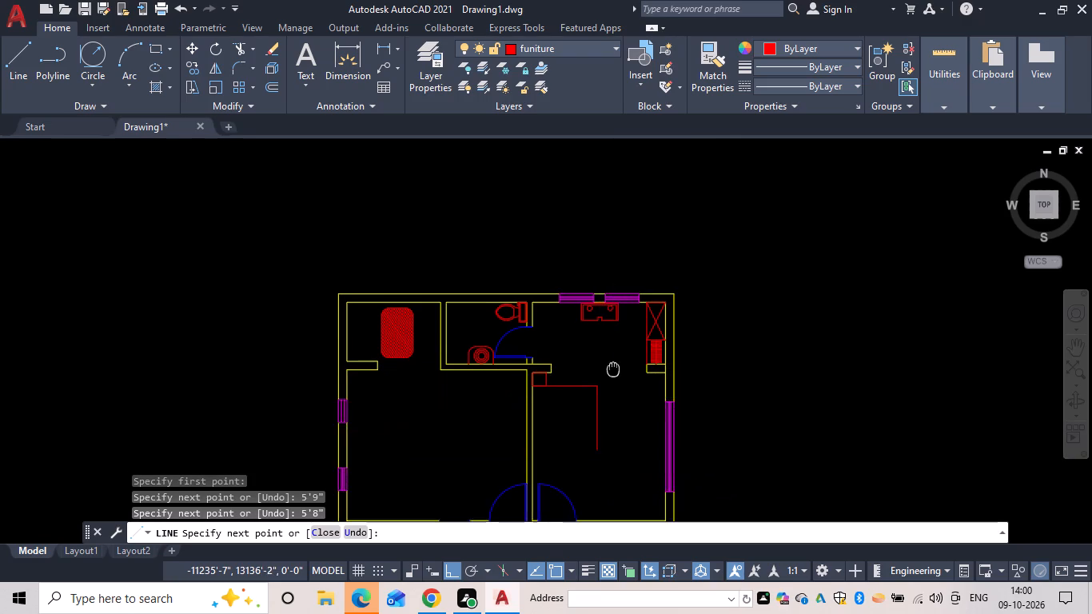
middle_click_drag(612, 361, 605, 333)
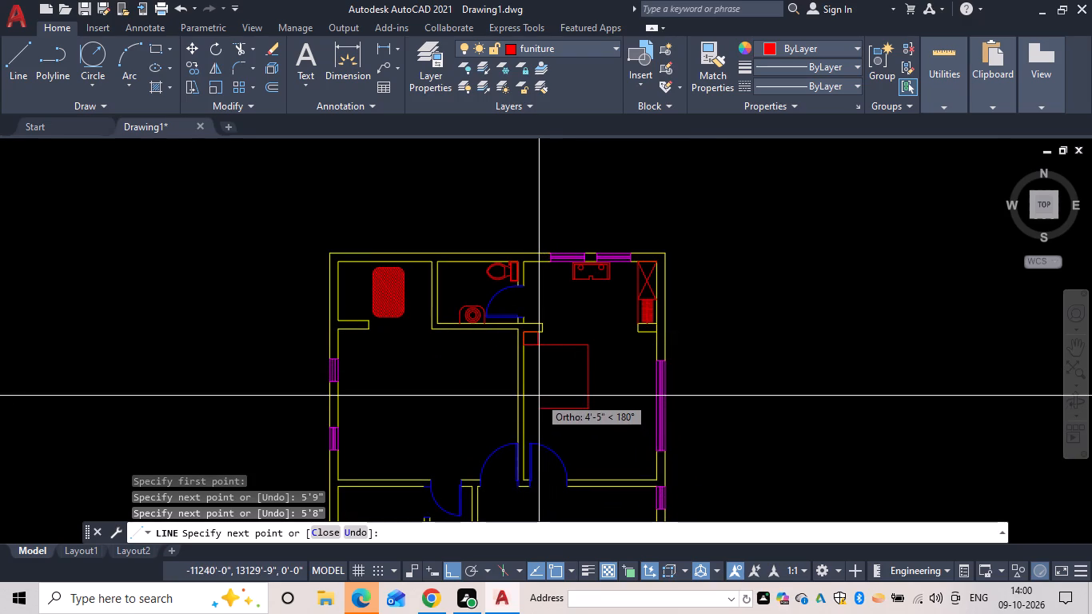
scroll(533, 393, "up", 3)
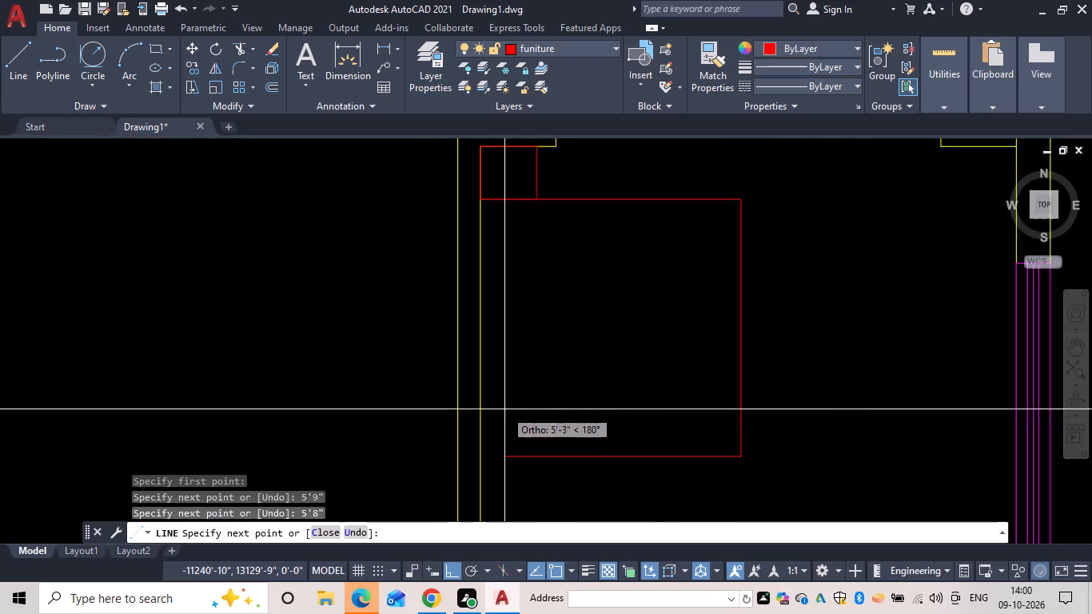
middle_click_drag(511, 425, 520, 352)
left_click(488, 382)
key("space")
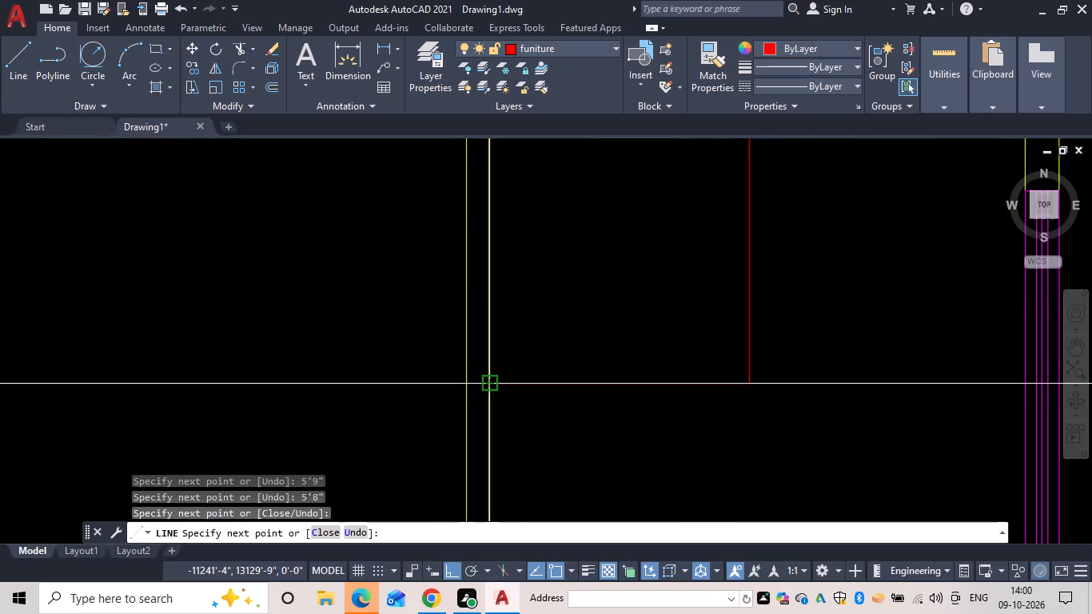
scroll(534, 305, "down", 1)
middle_click_drag(534, 305, 536, 315)
key("Escape")
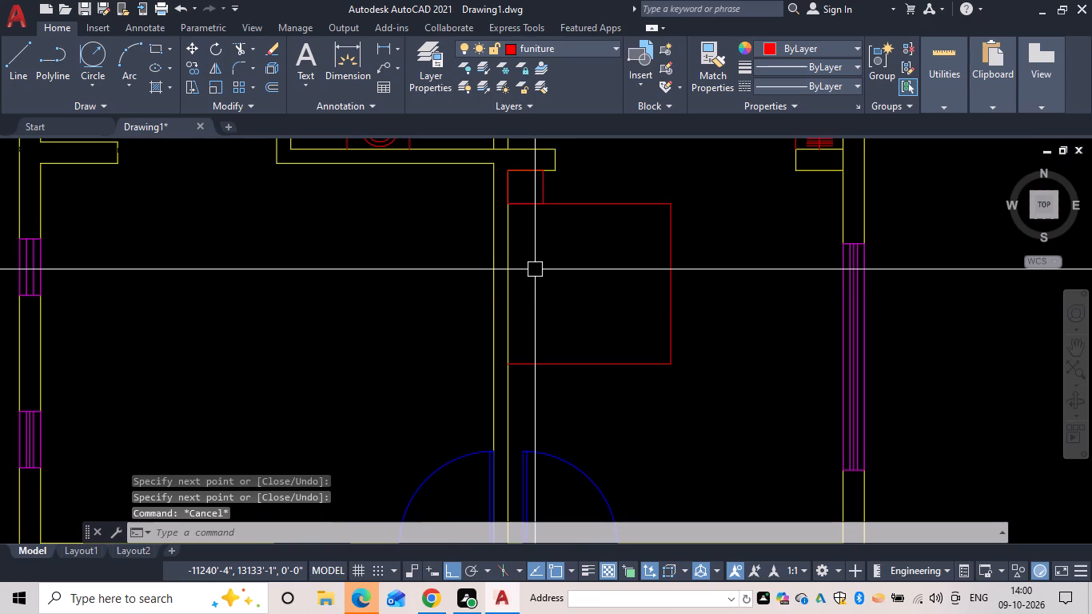
Copy the small side table to the bed outline's southwest corner, against the west wall.
key("c")
type("o")
key("space")
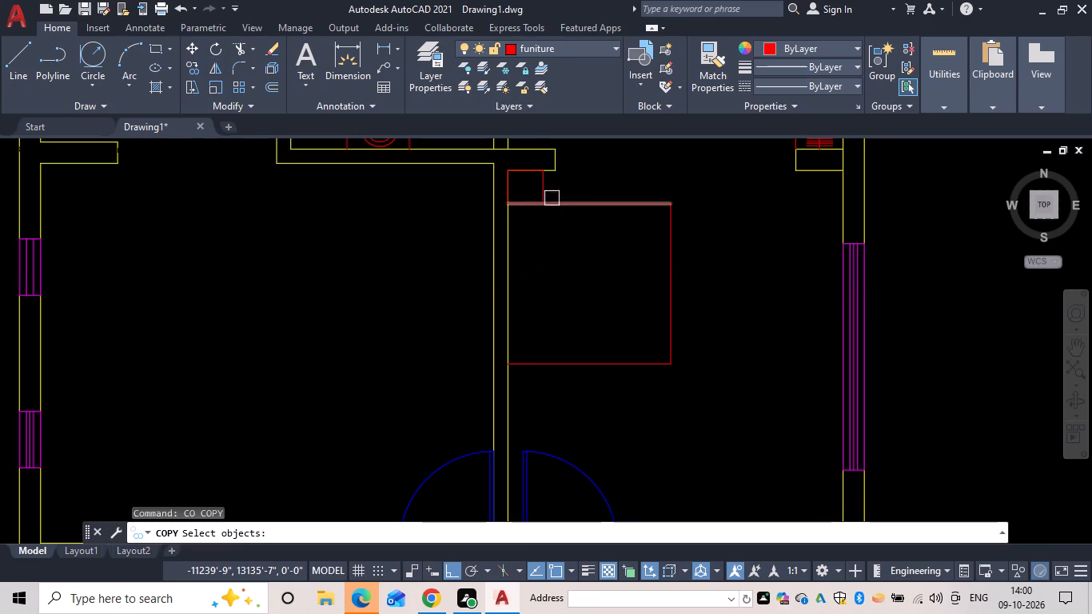
left_click(540, 185)
key("space")
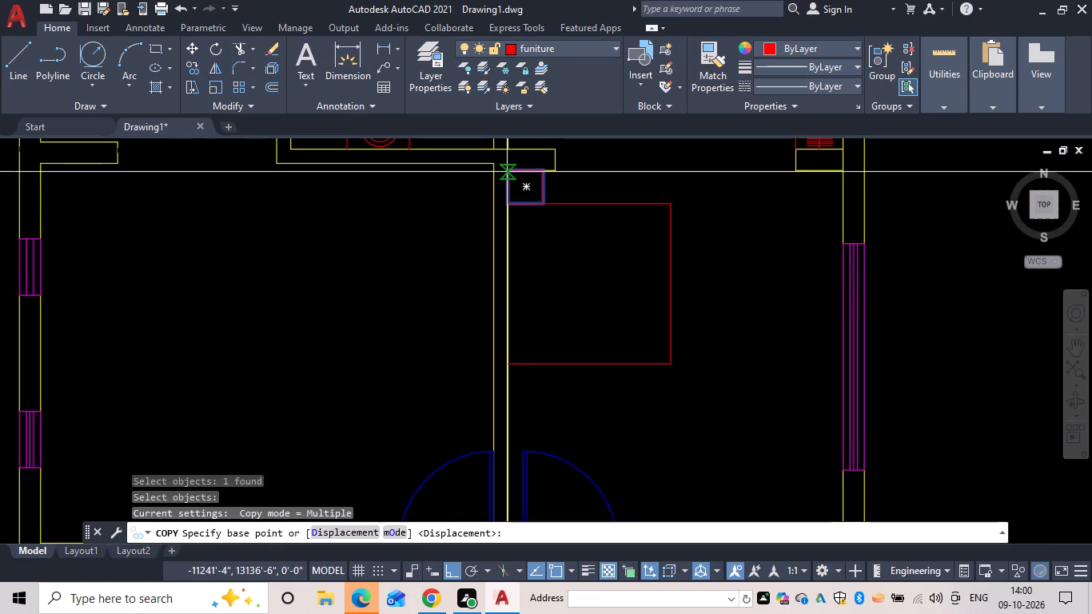
left_click(508, 170)
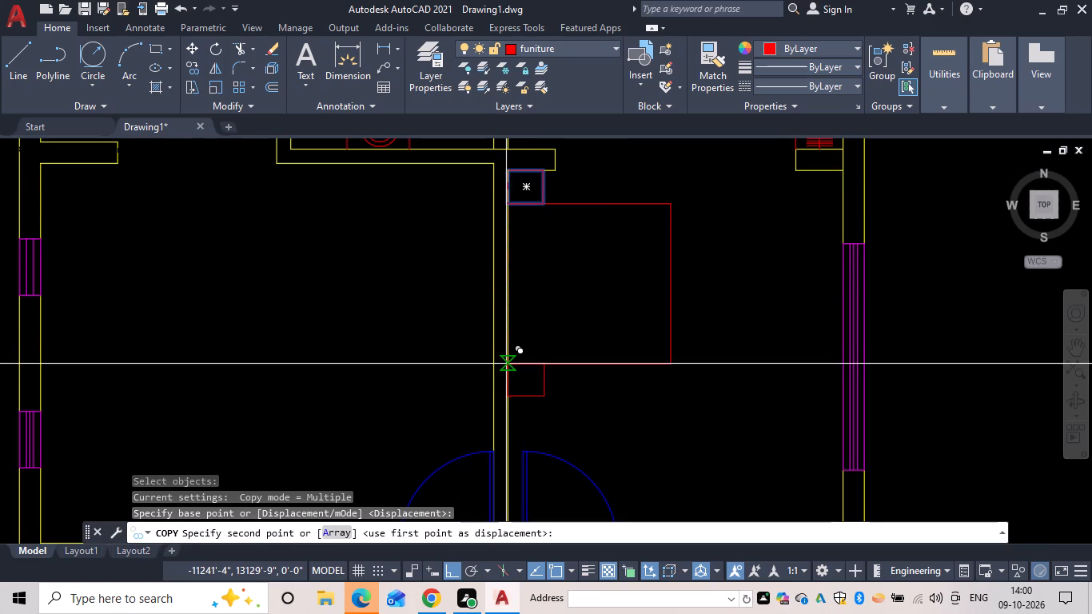
left_click(512, 365)
key("Escape")
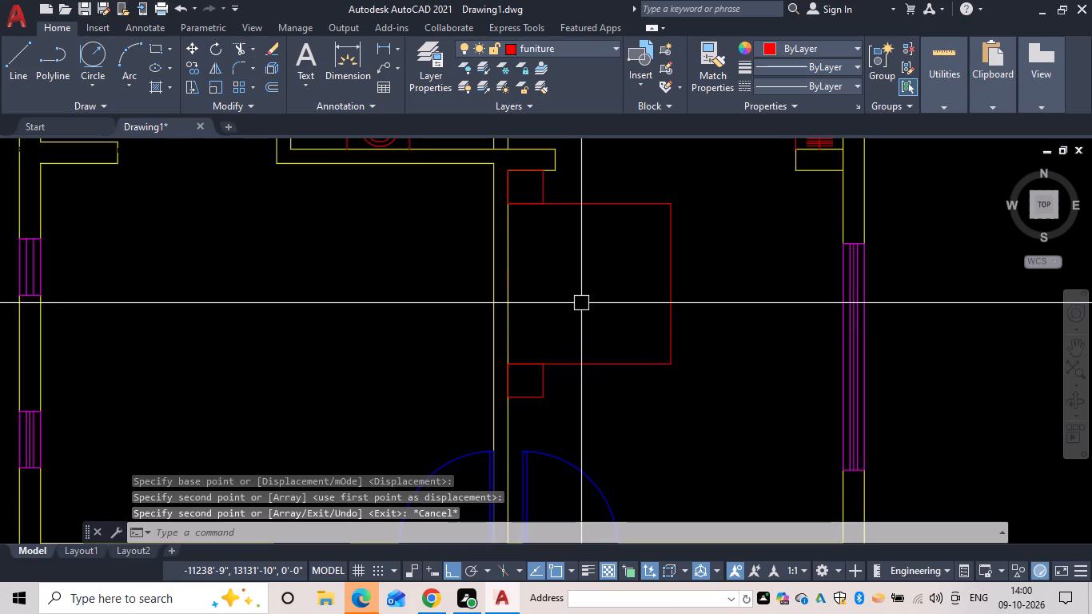
Draw a pillow rectangle about 14" by 22" just inside the bed outline's southwest corner.
type("re")
type("c")
key("space")
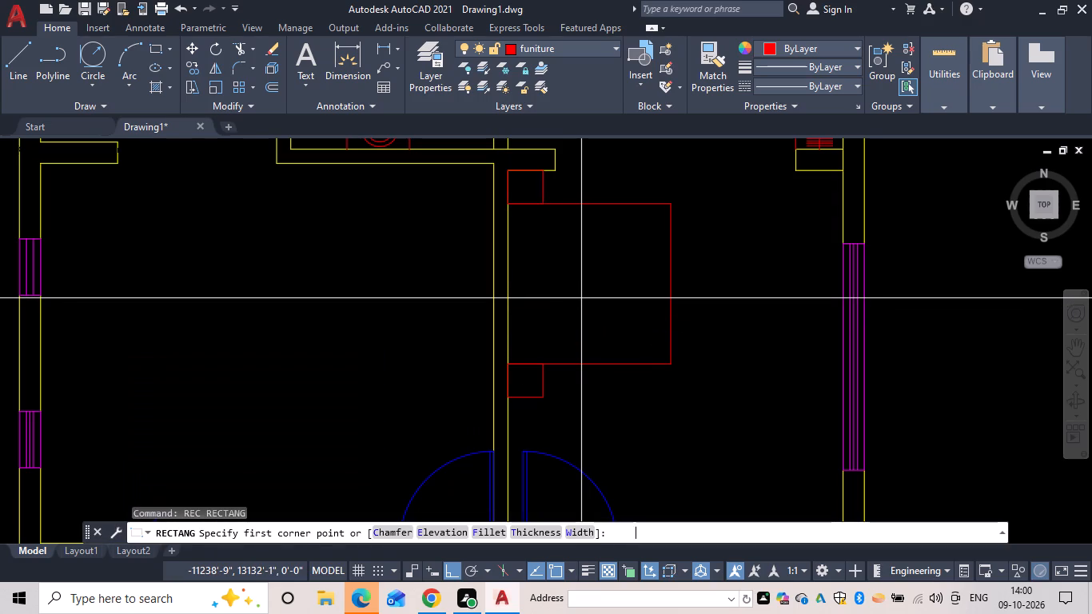
left_click(517, 353)
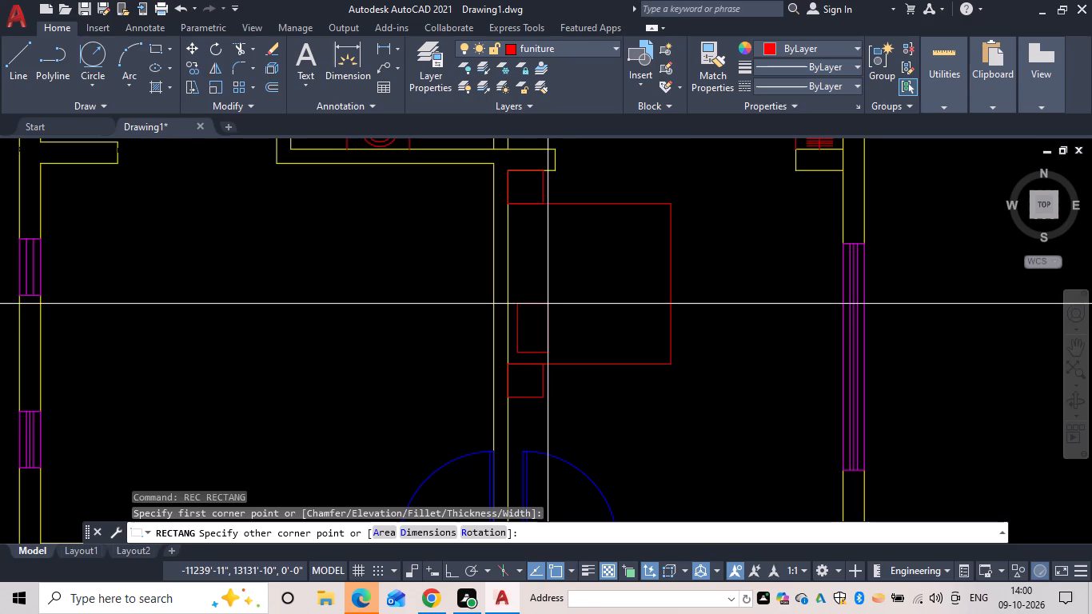
left_click(549, 301)
key("Escape")
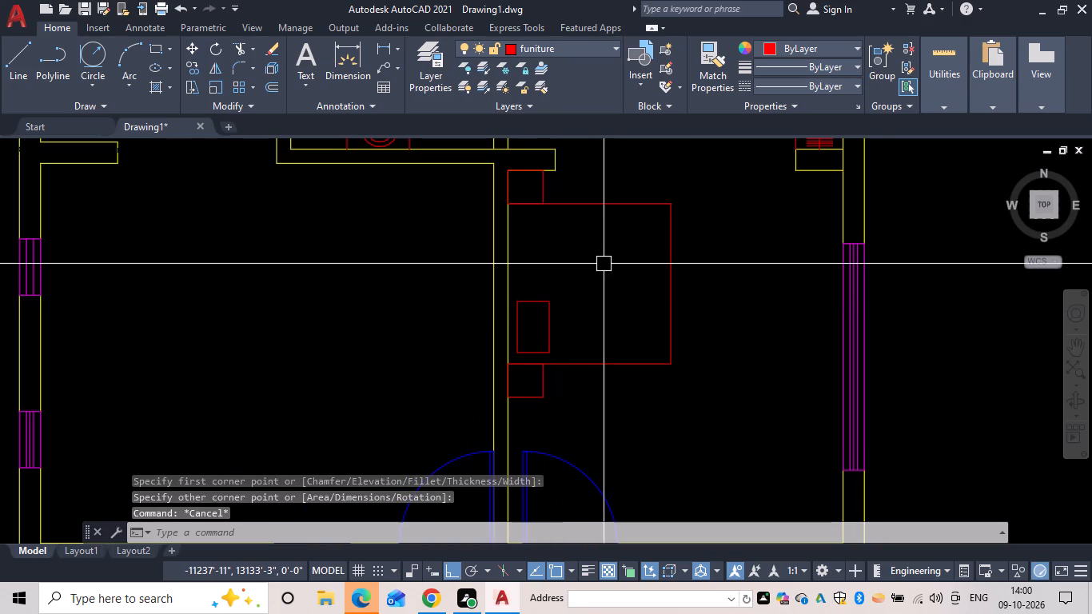
Copy the pillow rectangle about 2'8" straight north within the bed outline.
key("c")
key("o")
key("space")
left_click(544, 309)
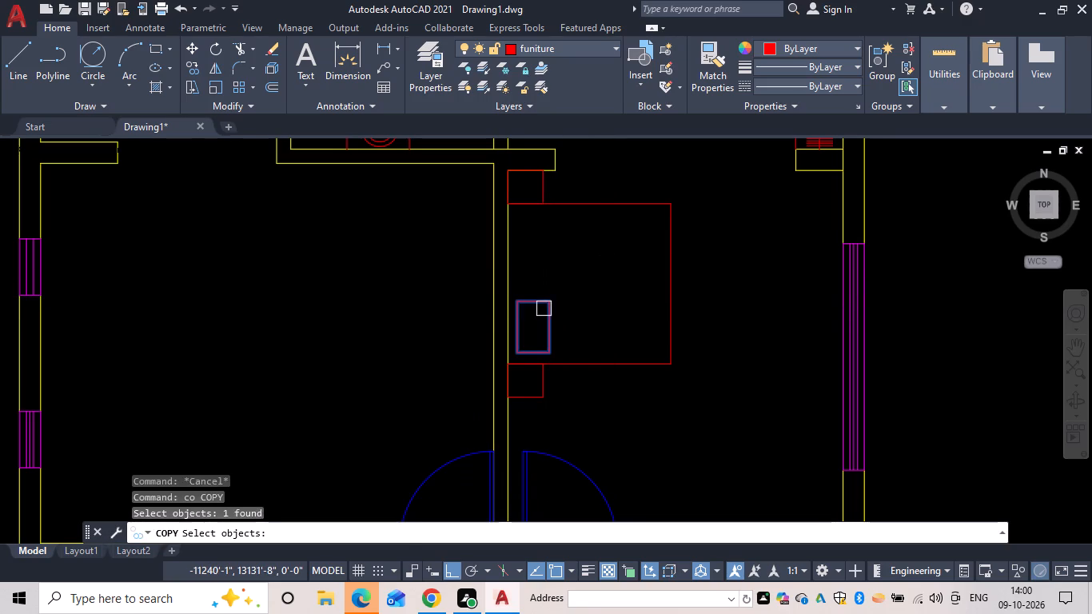
key("space")
left_click(535, 300)
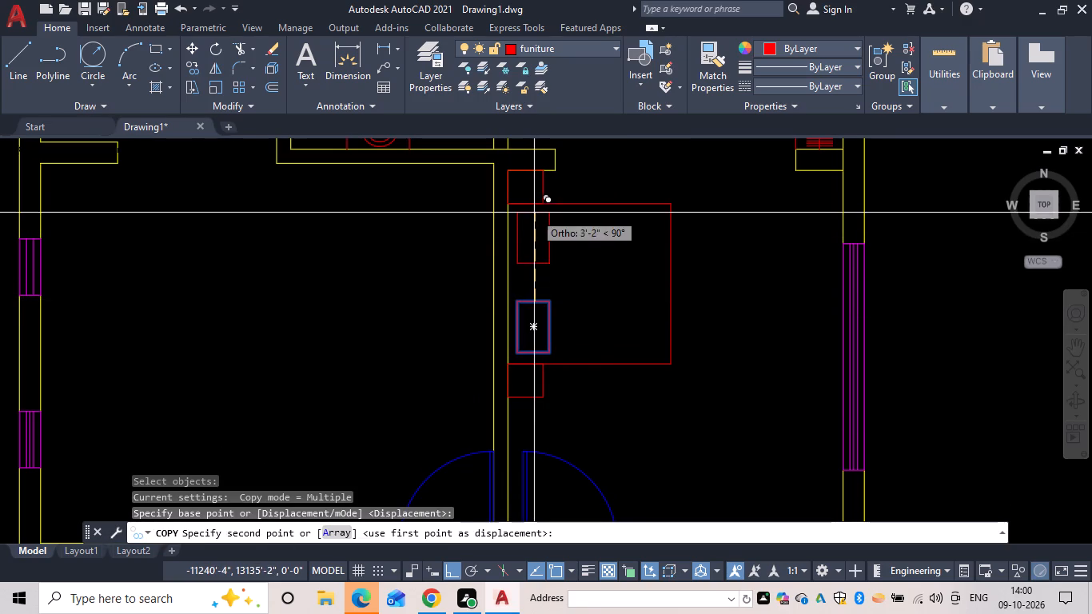
left_click(534, 225)
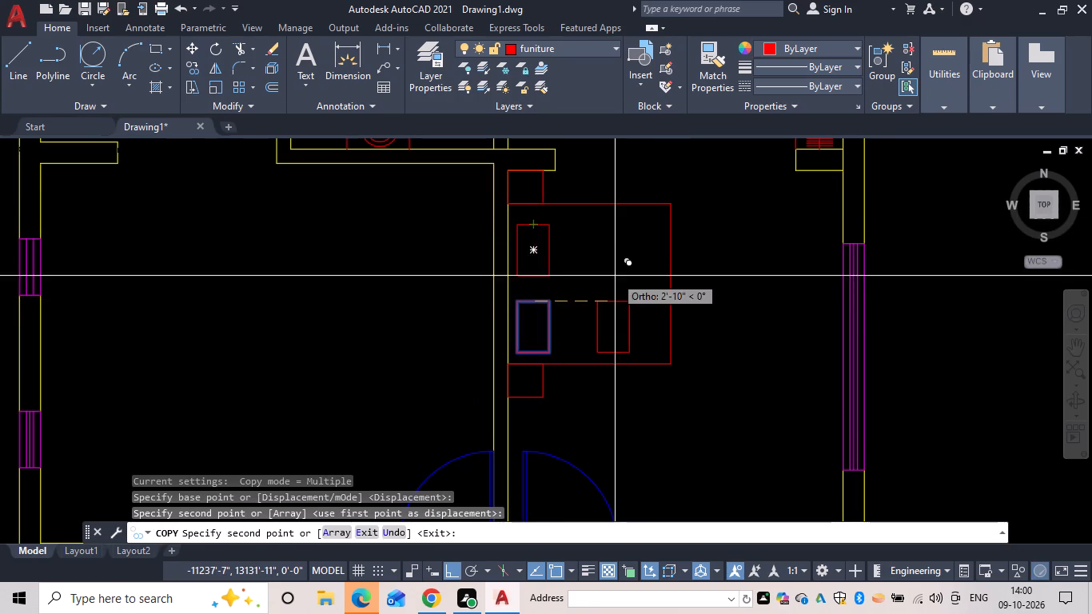
key("Escape")
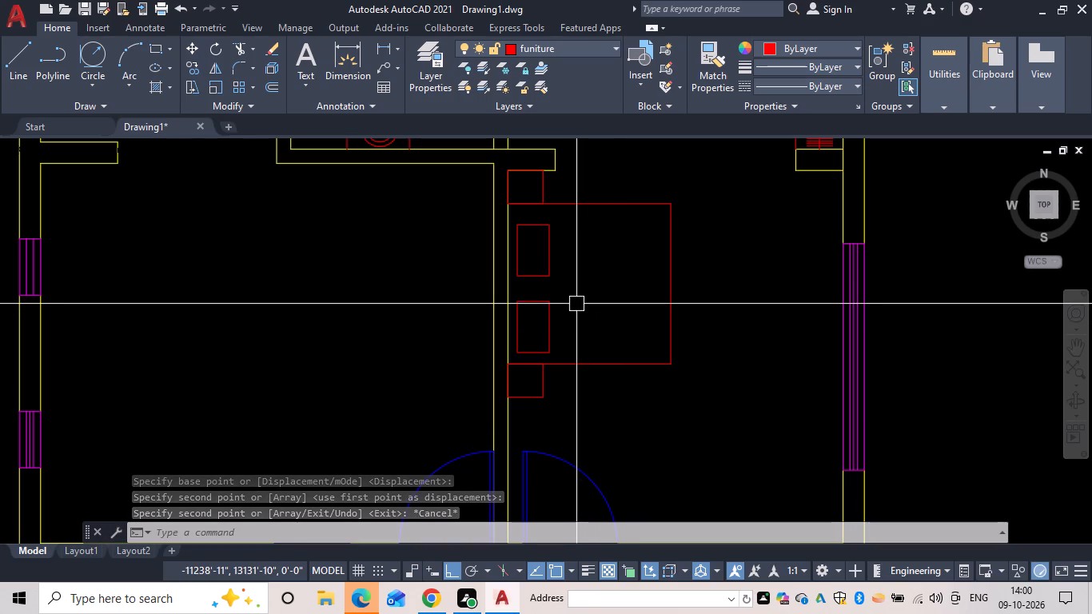
Draw a line about 4'10" north across both pillows from just below the southern one, ending with a short segment east.
scroll(576, 303, "down", 1)
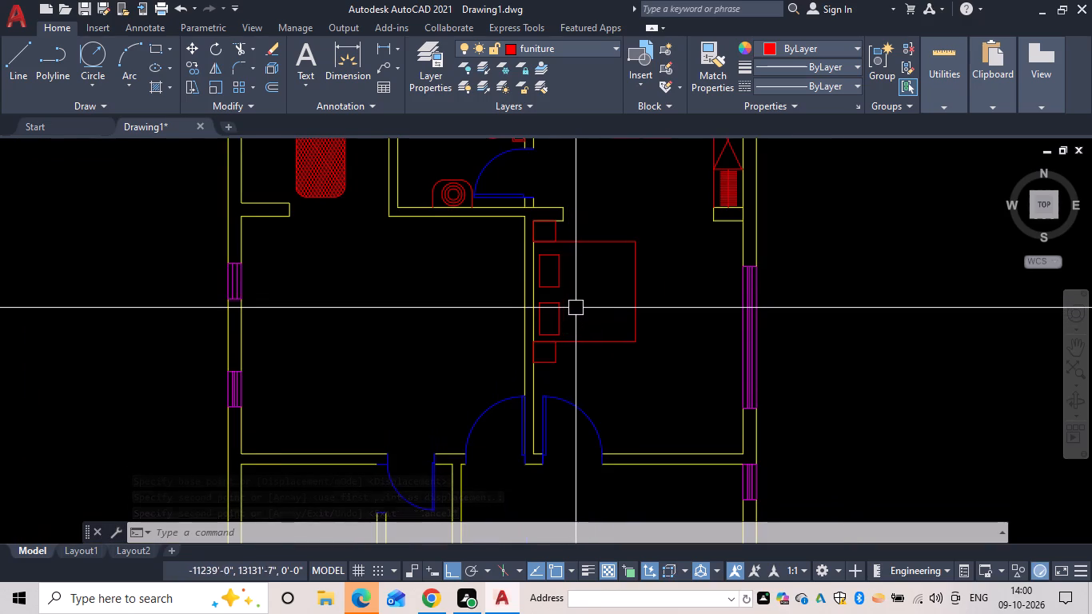
type("l")
key("space")
scroll(552, 329, "up", 2)
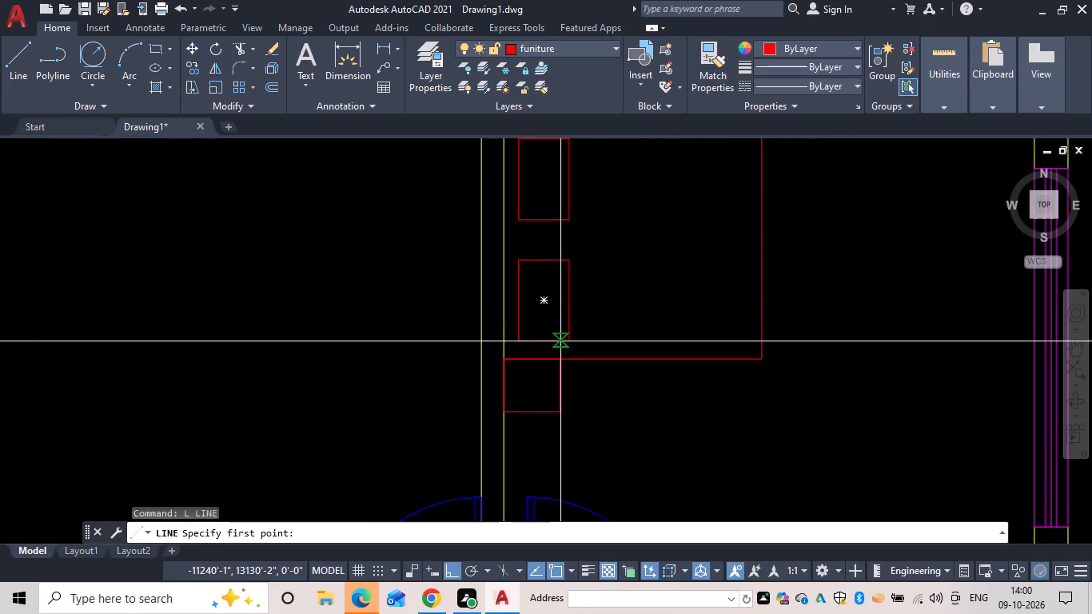
left_click(560, 345)
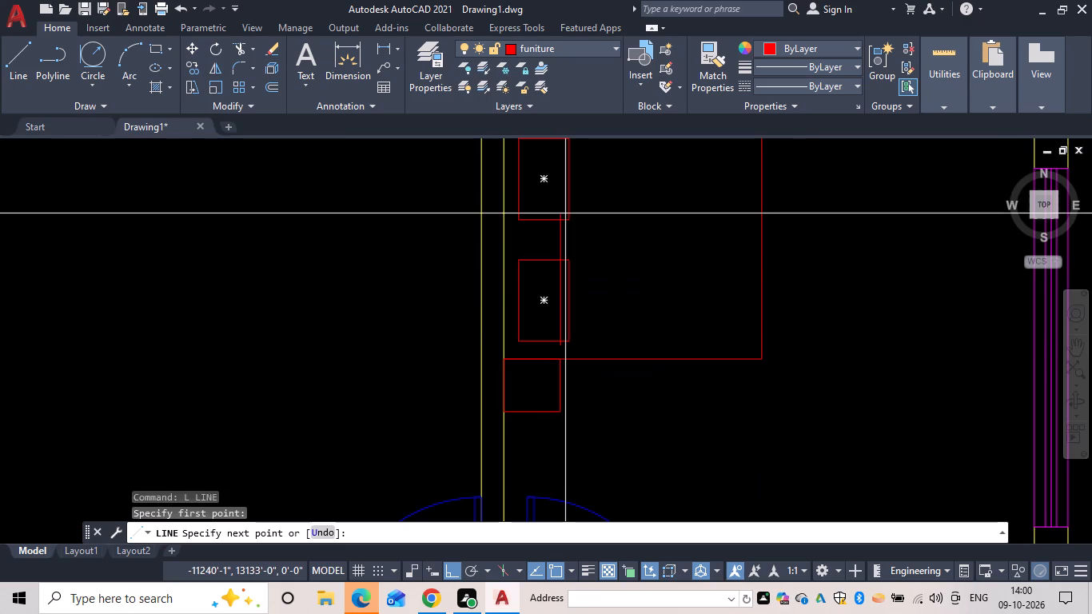
scroll(565, 175, "down", 1)
middle_click_drag(565, 175, 549, 255)
left_click(547, 224)
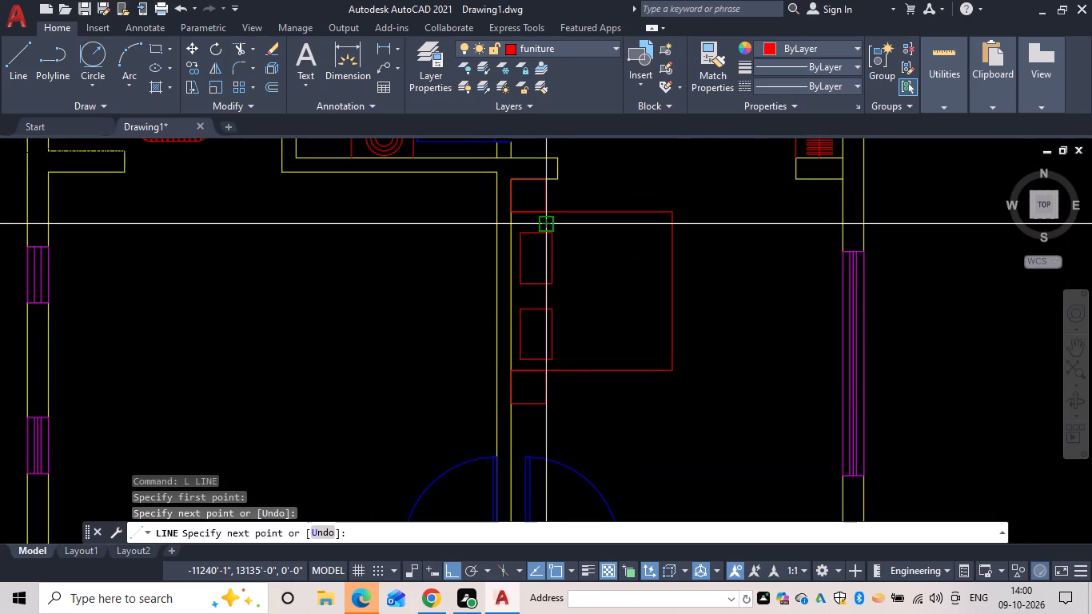
left_click_drag(557, 223, 558, 233)
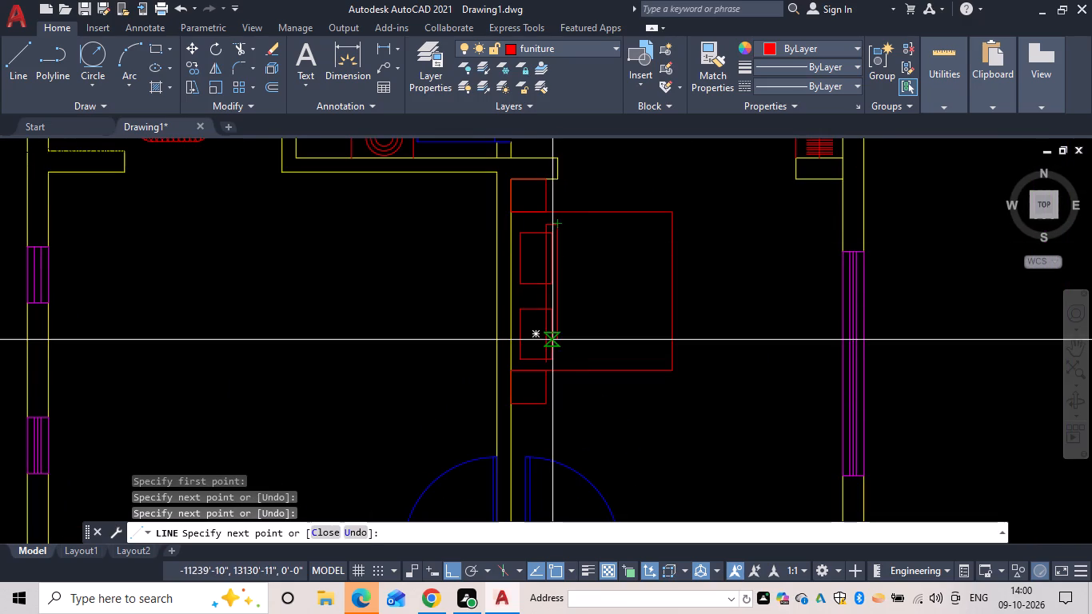
scroll(572, 302, "up", 1)
key("Escape")
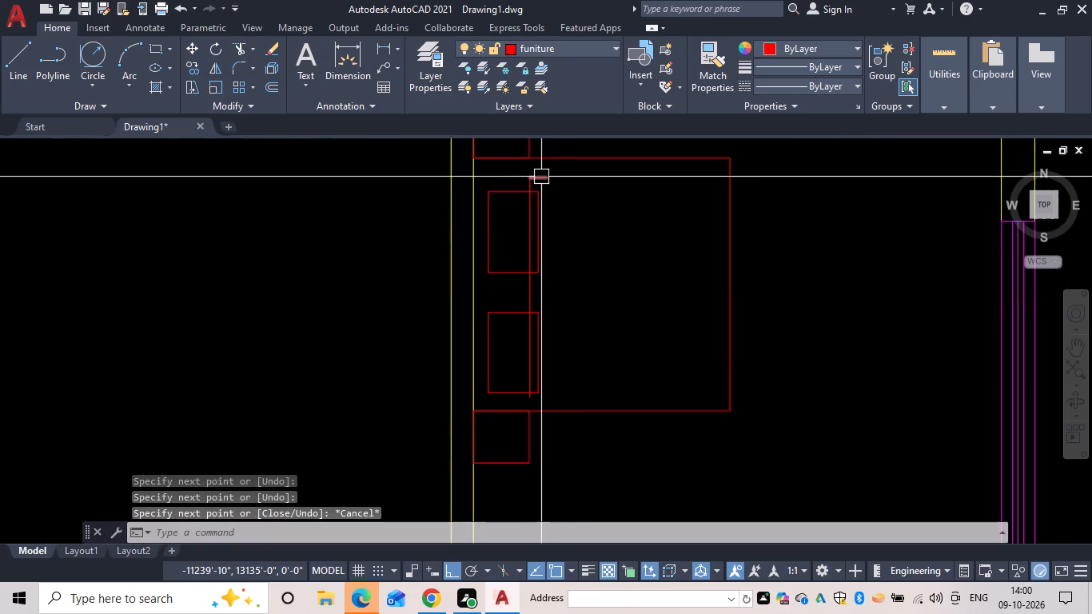
Shorten the short horizontal segment above the northern pillow to half its length by moving its east end to its midpoint.
left_click(541, 177)
scroll(552, 177, "up", 4)
left_click_drag(516, 197, 505, 199)
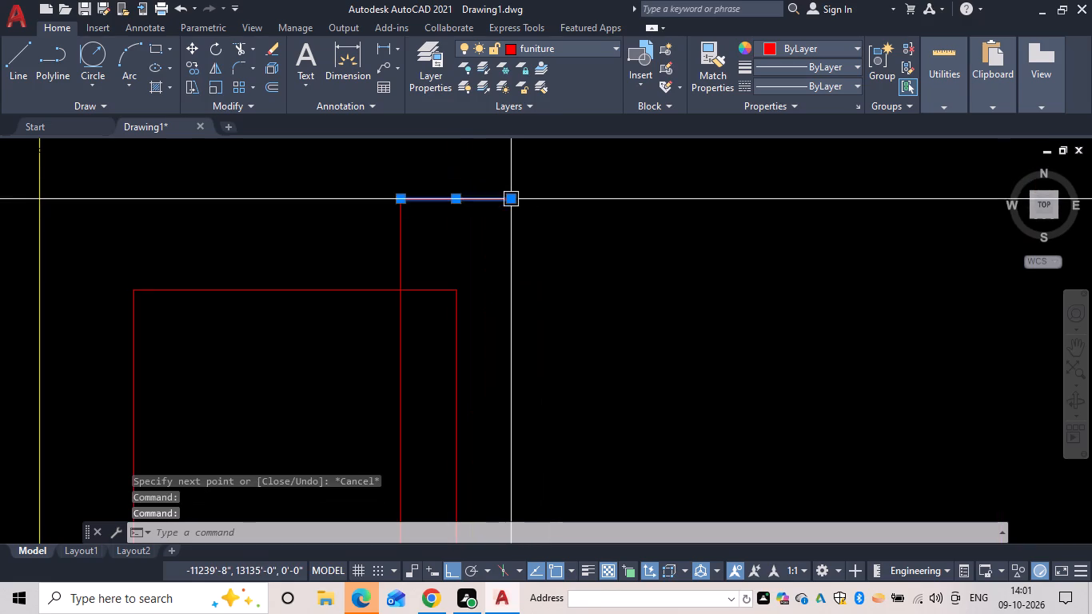
left_click_drag(510, 199, 499, 200)
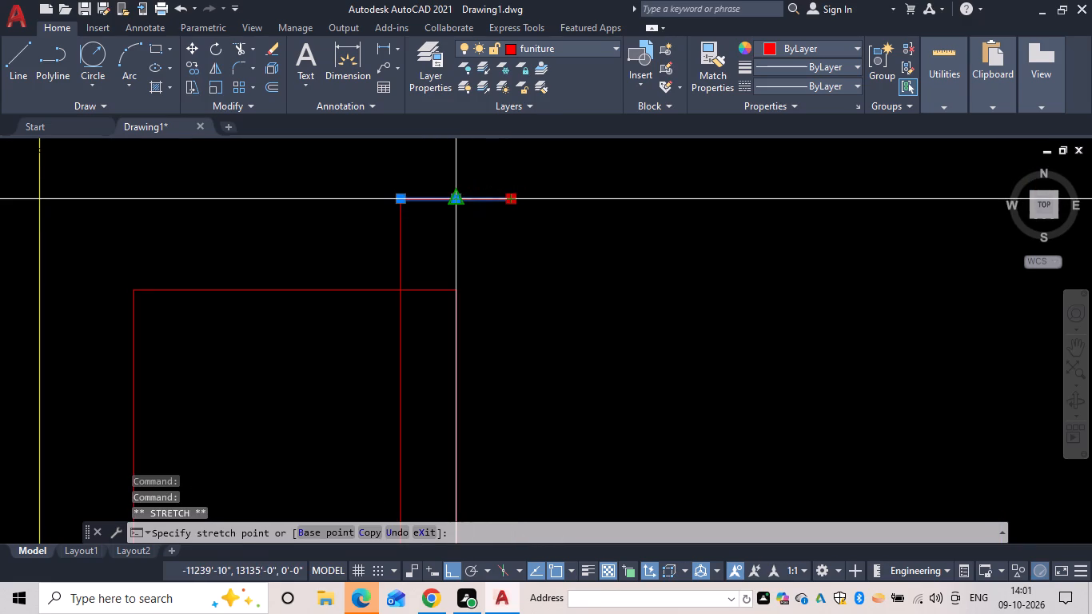
left_click(456, 200)
key("Escape")
scroll(478, 213, "down", 2)
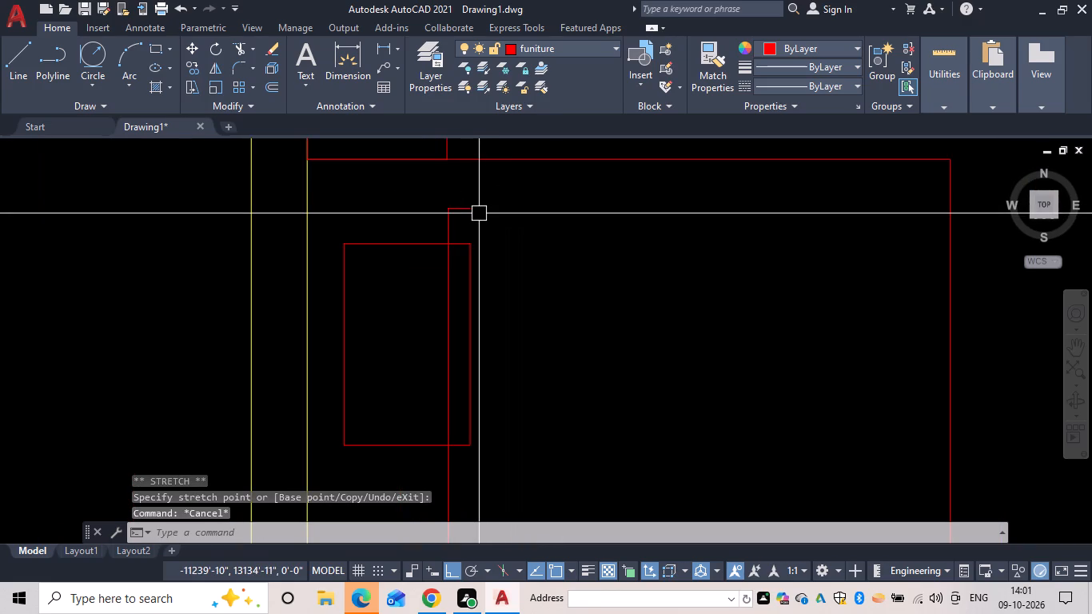
Draw the sheet-fold outline from the short segment's east end south, diagonally to the bed's south edge, west to the side table and north.
key("l")
key("space")
left_click(468, 209)
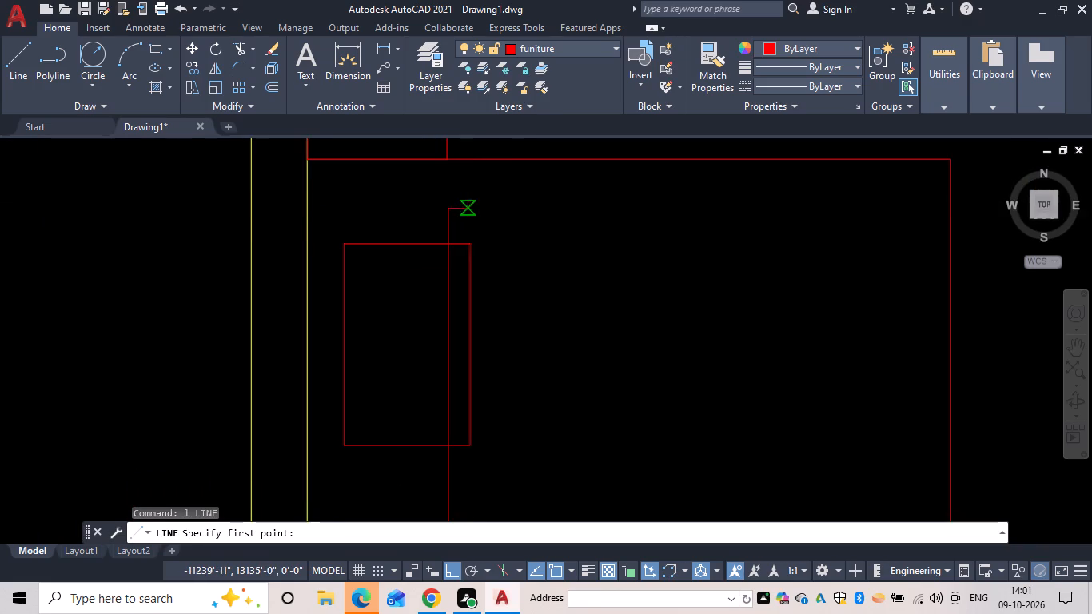
scroll(479, 274, "down", 1)
middle_click_drag(479, 274, 472, 147)
middle_click_drag(476, 237, 470, 139)
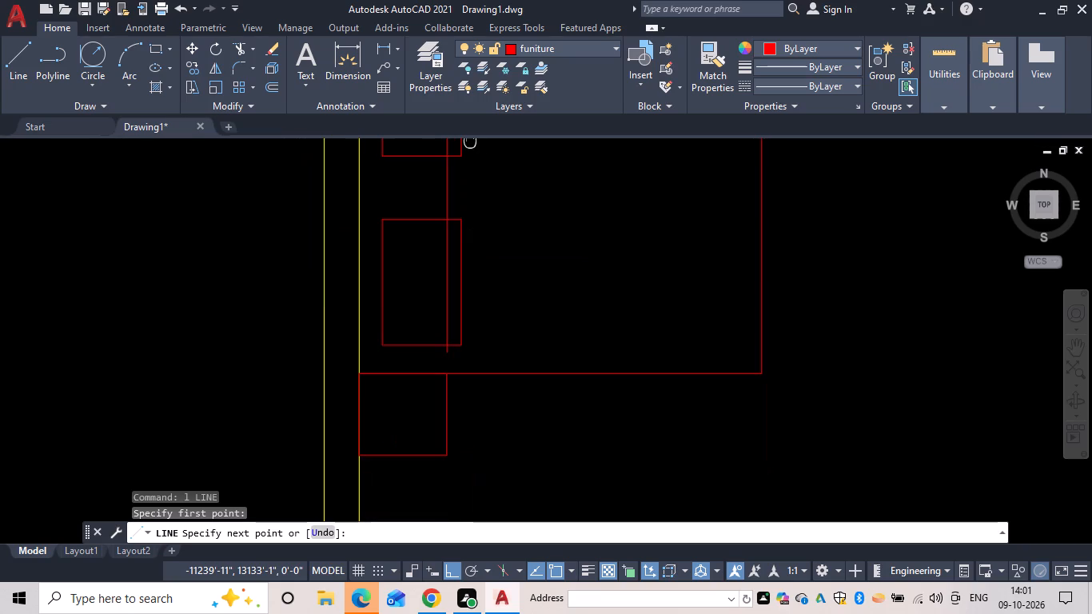
left_click(456, 333)
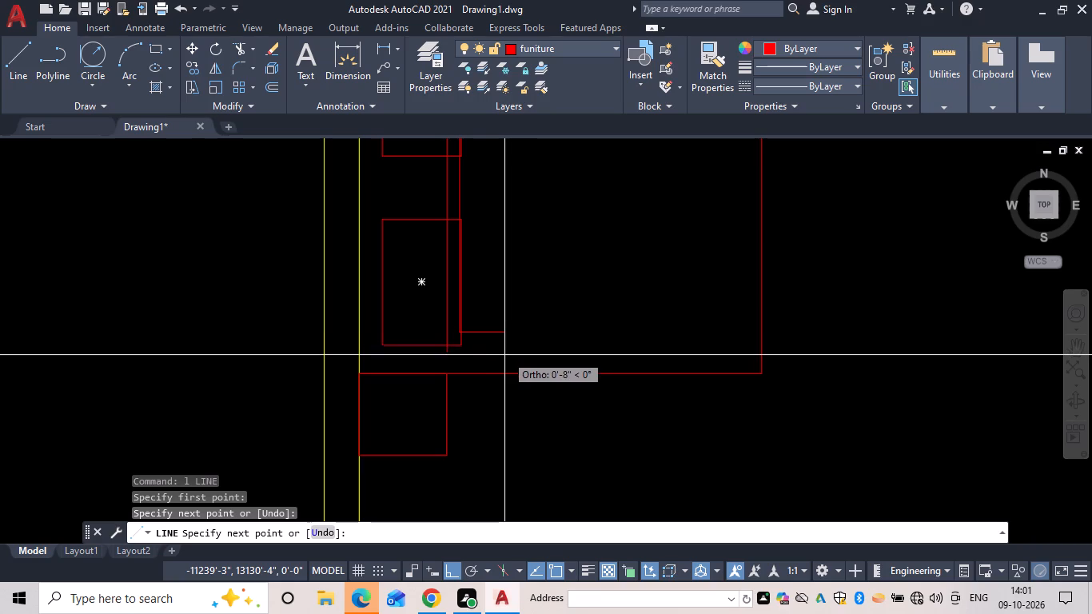
left_click(512, 374)
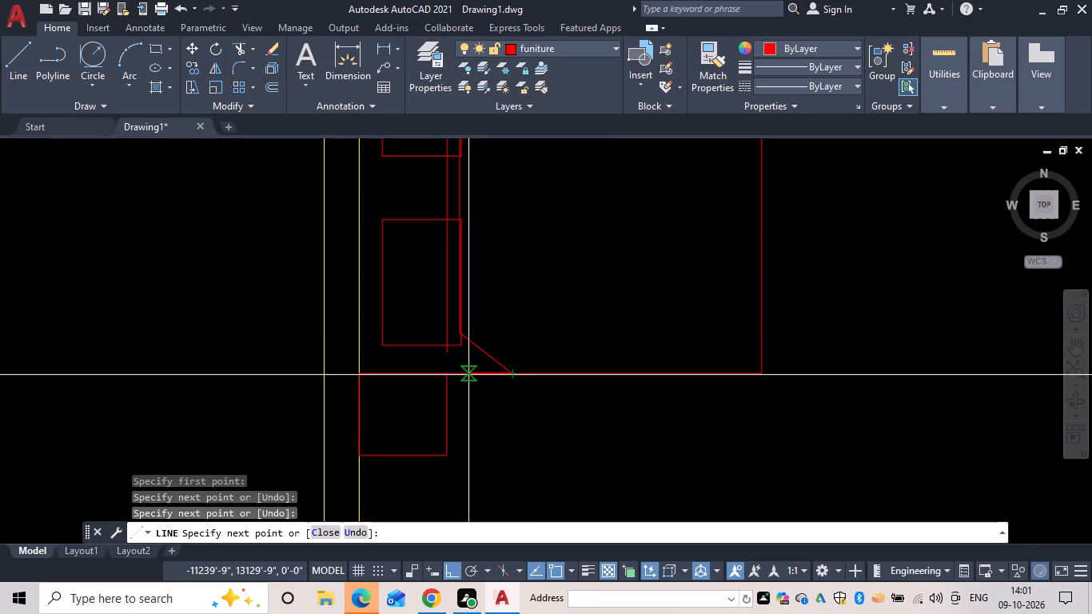
left_click(448, 377)
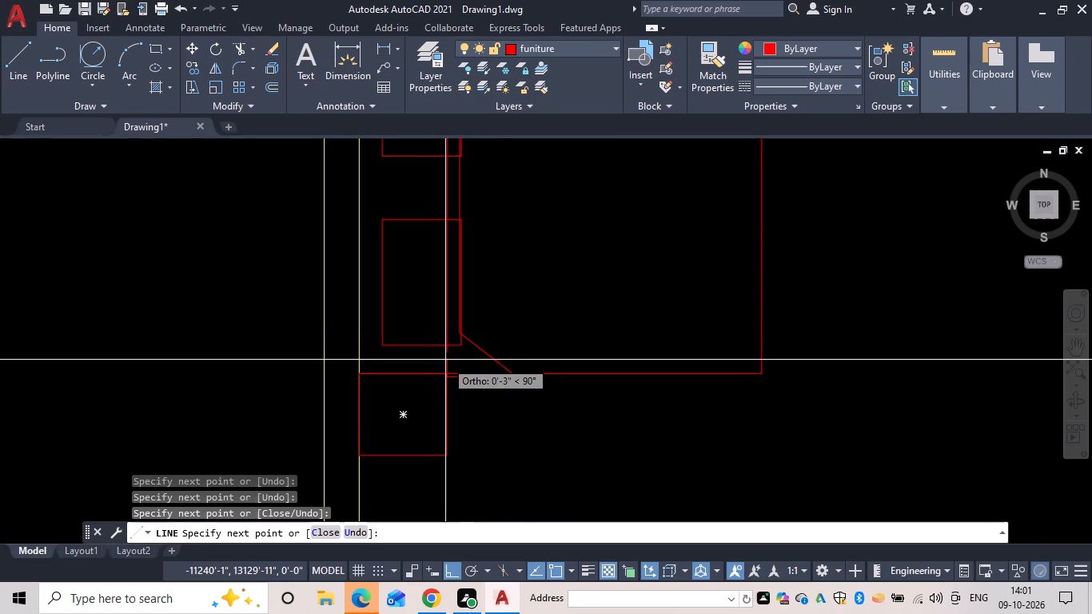
left_click(445, 350)
key("Escape")
Offset the southern side table's outline 1" inward.
scroll(575, 333, "down", 2)
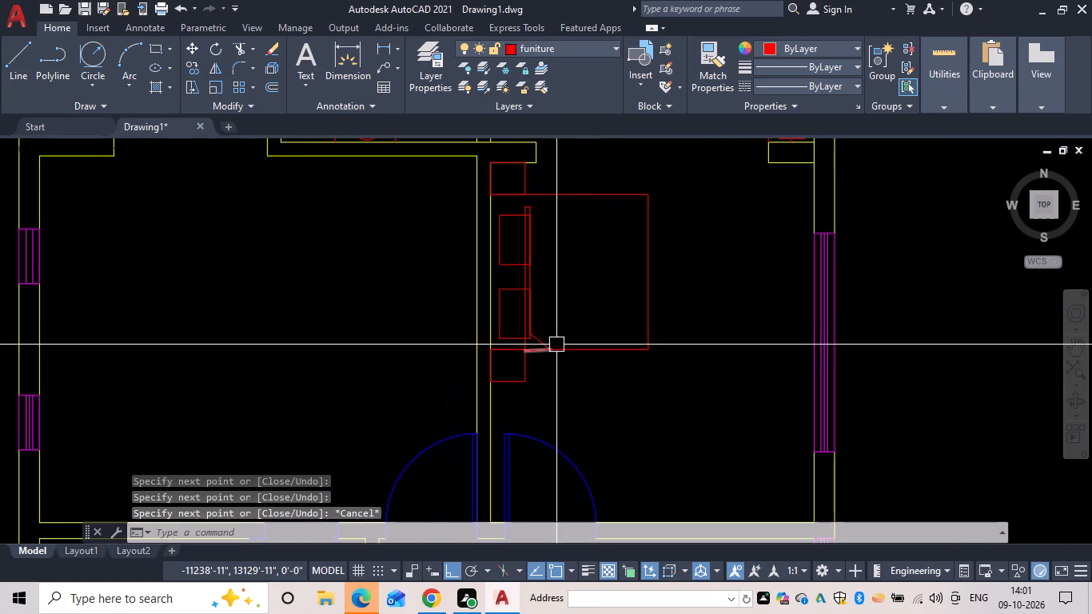
scroll(557, 301, "down", 1)
middle_click_drag(559, 303, 560, 249)
key("Escape")
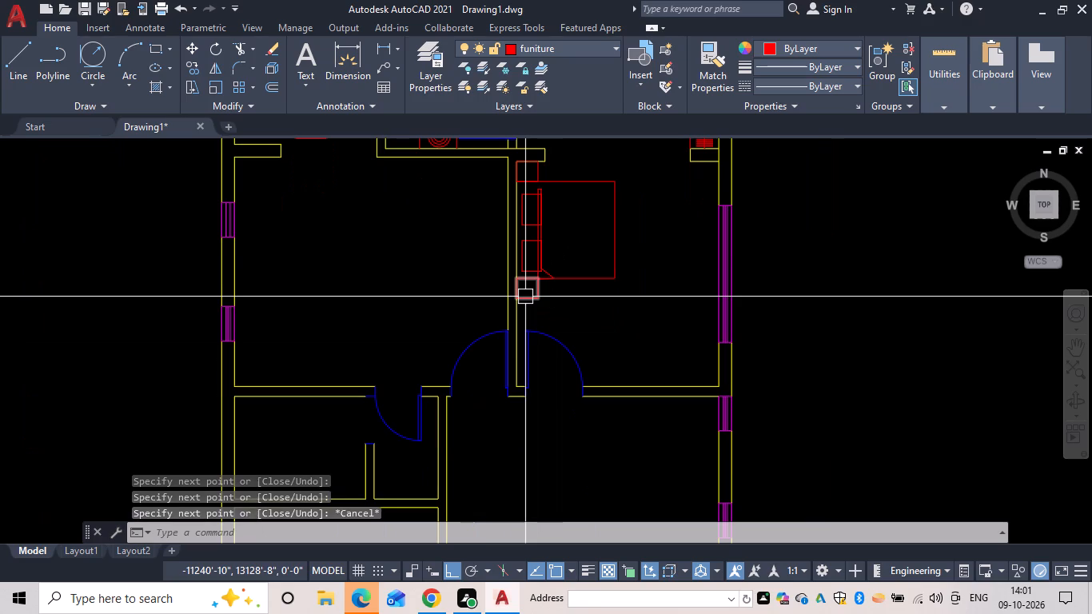
type("of 1")
key("space")
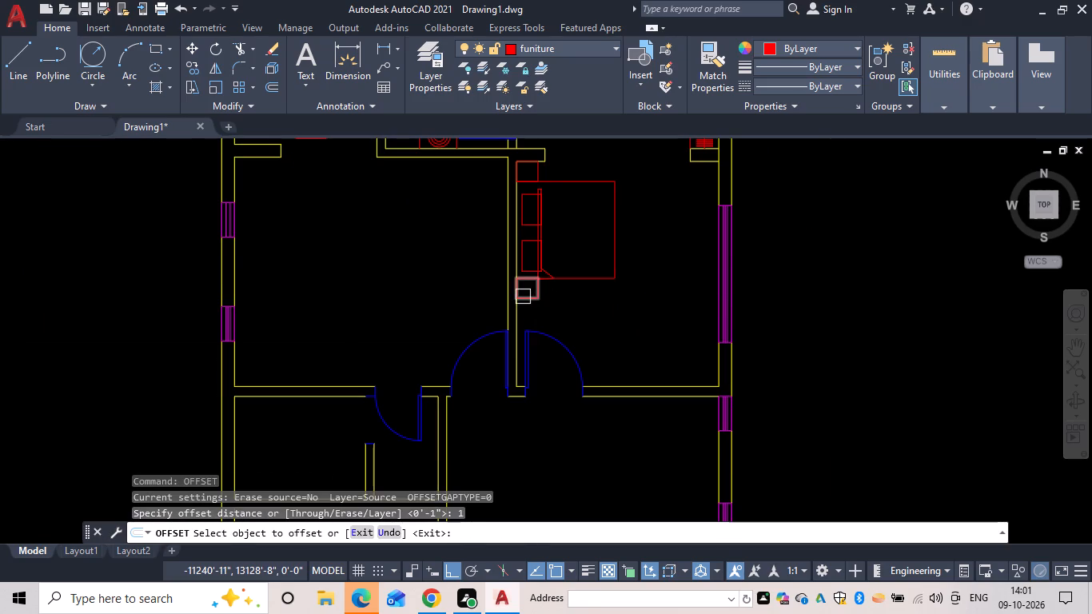
scroll(523, 297, "up", 3)
left_click(527, 293)
left_click(528, 248)
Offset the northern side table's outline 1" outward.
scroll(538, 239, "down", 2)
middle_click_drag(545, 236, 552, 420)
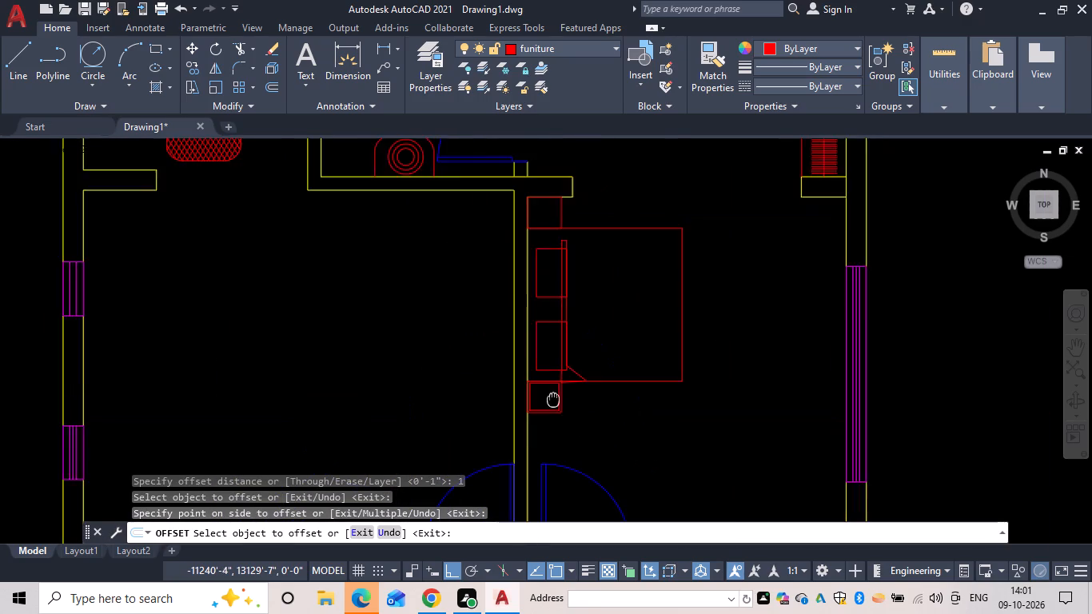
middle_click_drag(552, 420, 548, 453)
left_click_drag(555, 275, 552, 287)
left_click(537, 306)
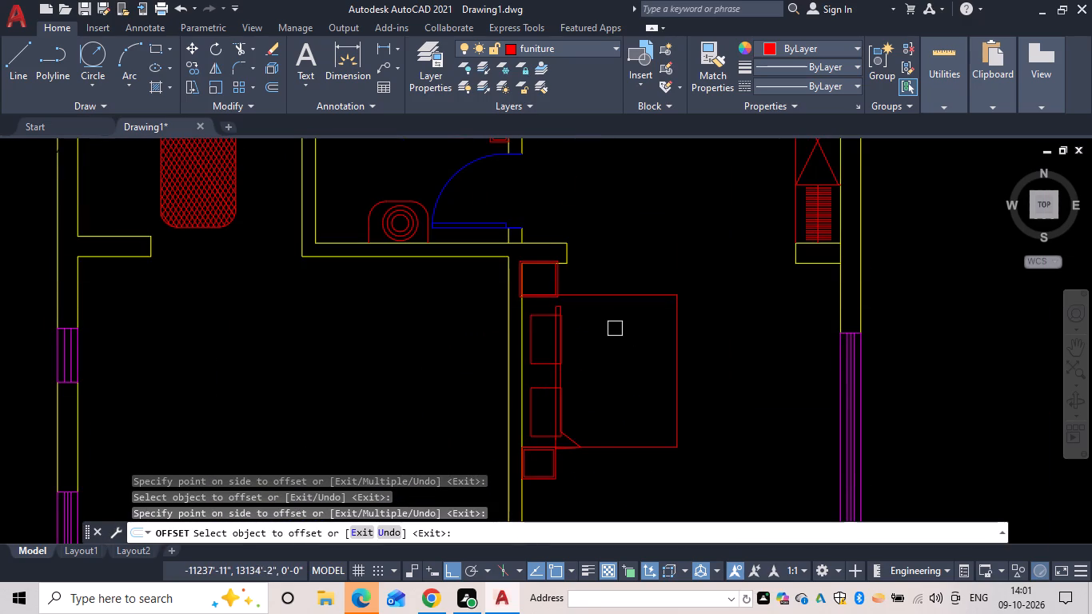
Offset the northern side table's original outline 1" inward.
scroll(561, 277, "up", 3)
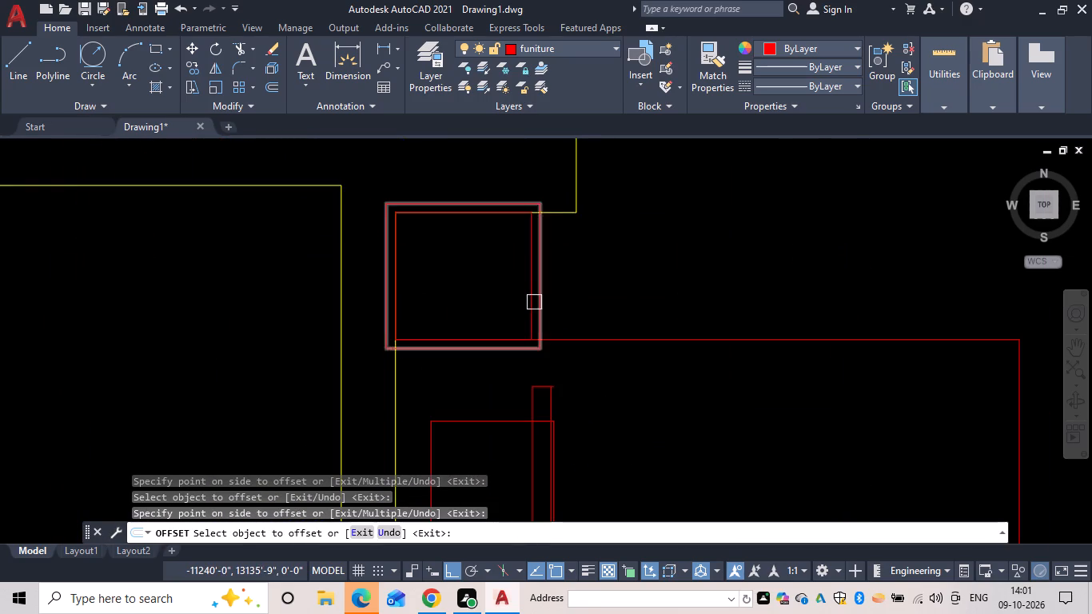
left_click_drag(532, 303, 499, 310)
left_click(446, 318)
key("Escape")
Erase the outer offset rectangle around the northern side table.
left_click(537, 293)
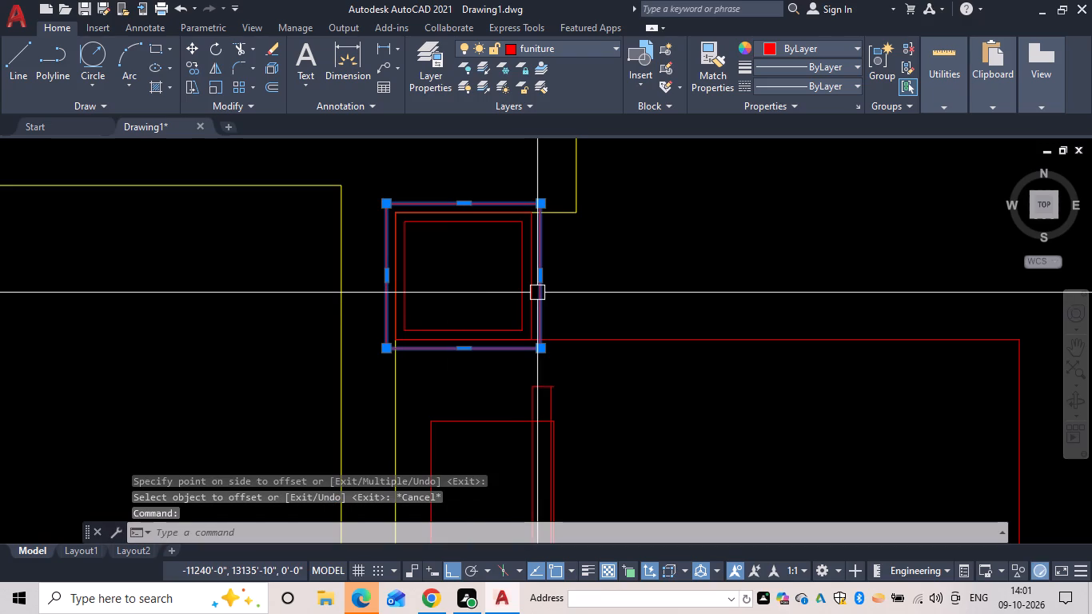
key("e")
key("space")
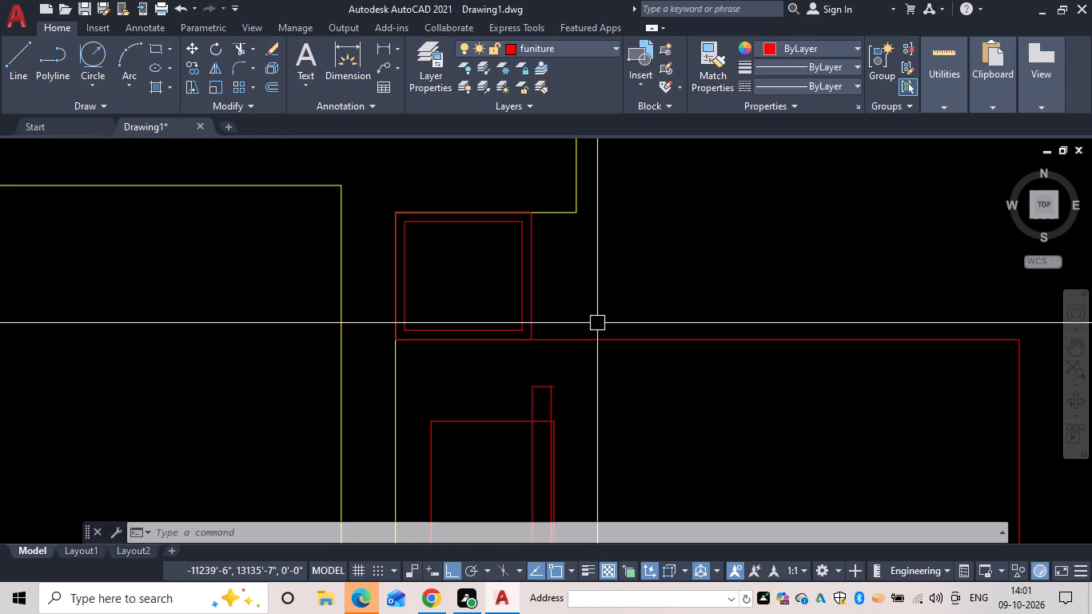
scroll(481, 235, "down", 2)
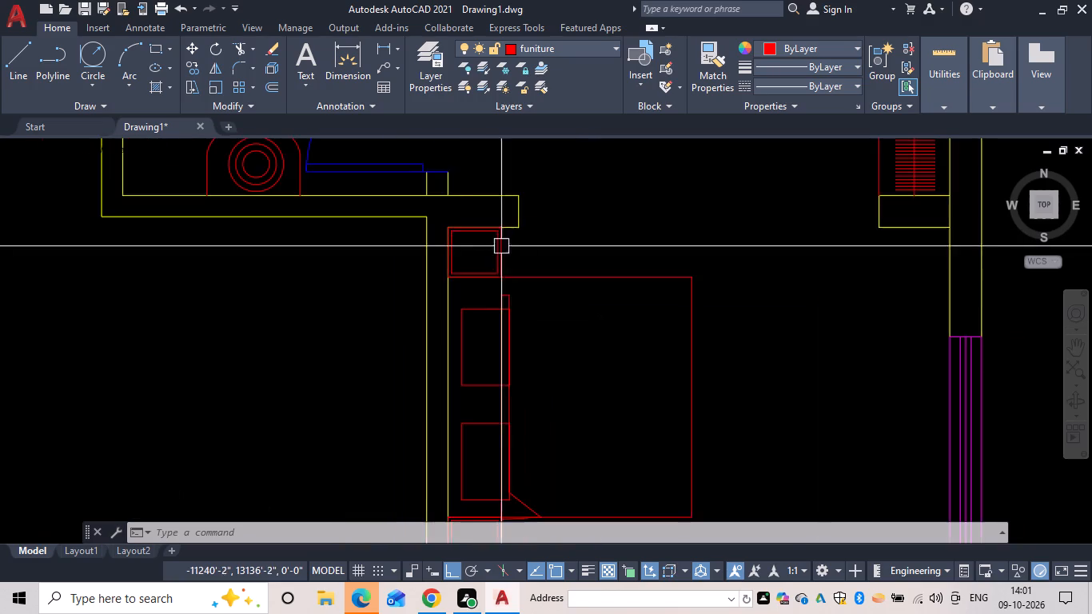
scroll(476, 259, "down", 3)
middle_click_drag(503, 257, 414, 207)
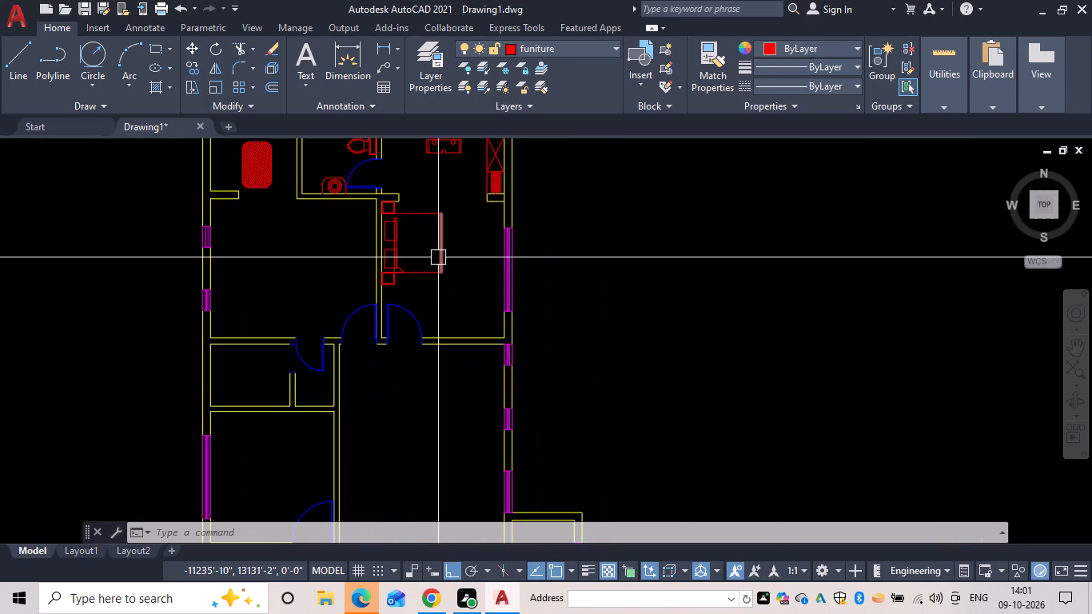
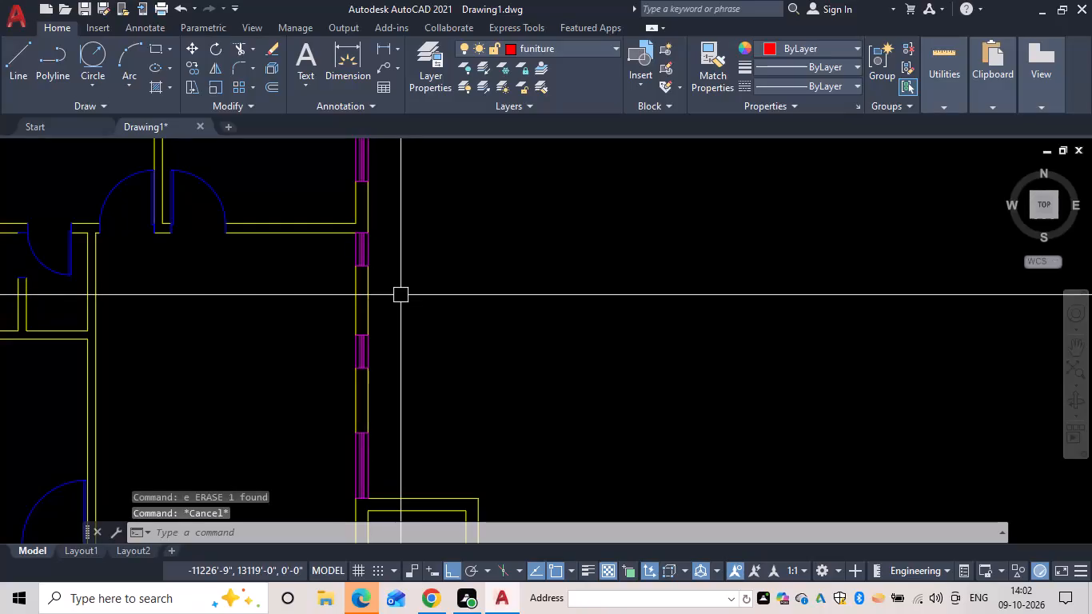
Draw a rectangle about 5'-3" by 1'-11" just below the wall beside the double doors, for a furniture piece.
key("r")
key("e")
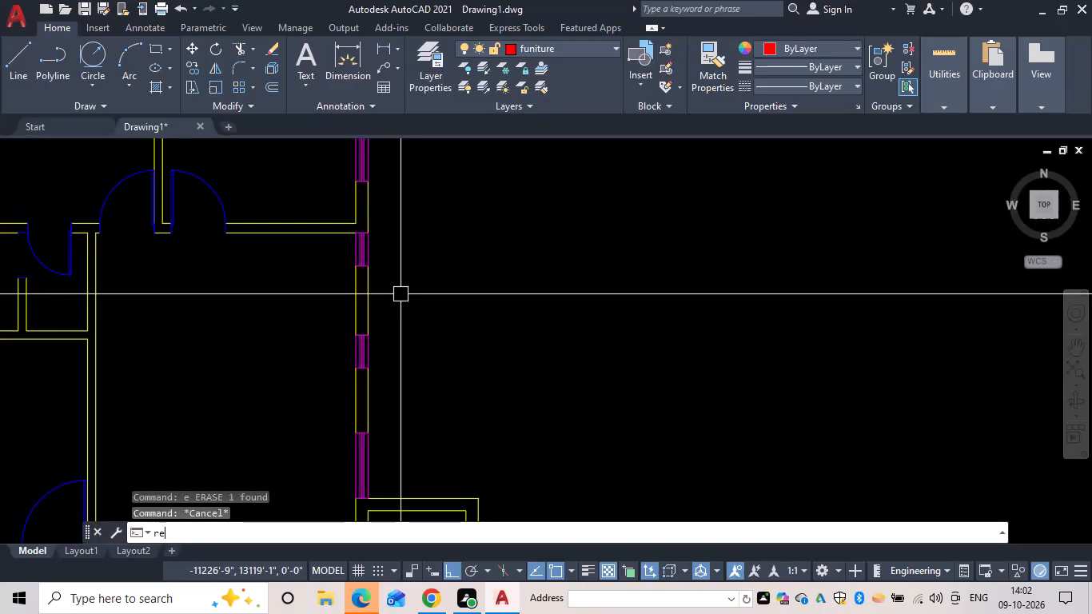
type("c")
key("space")
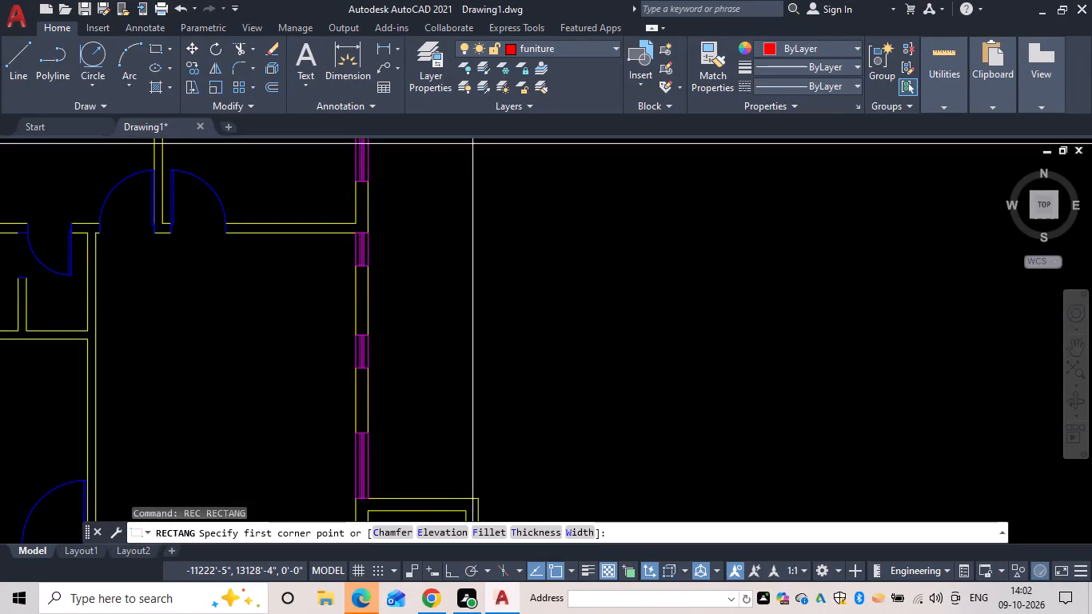
scroll(228, 257, "down", 2)
middle_click(229, 261)
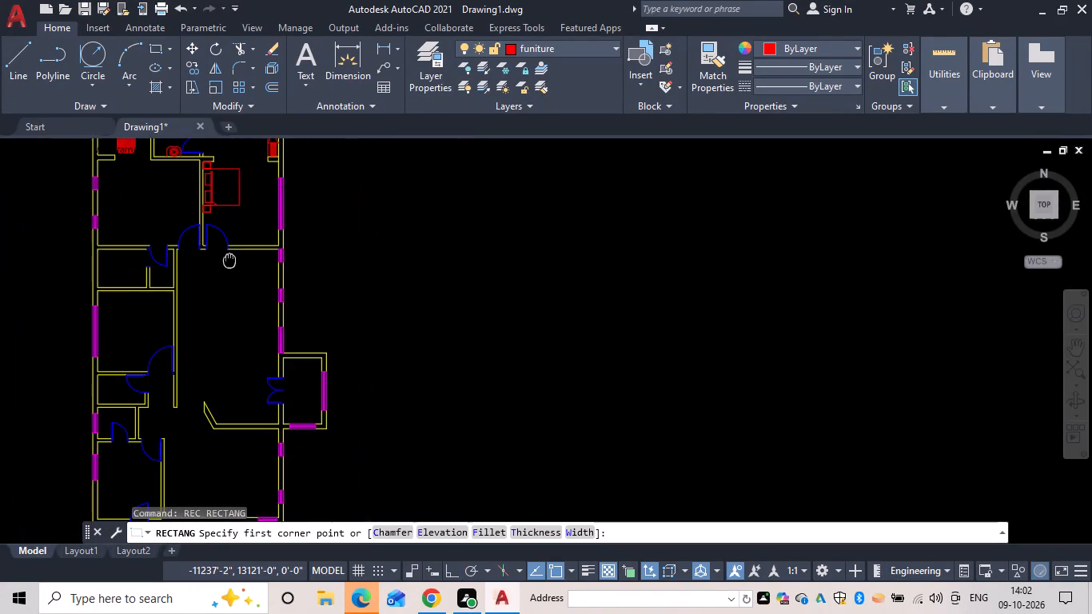
scroll(233, 258, "up", 2)
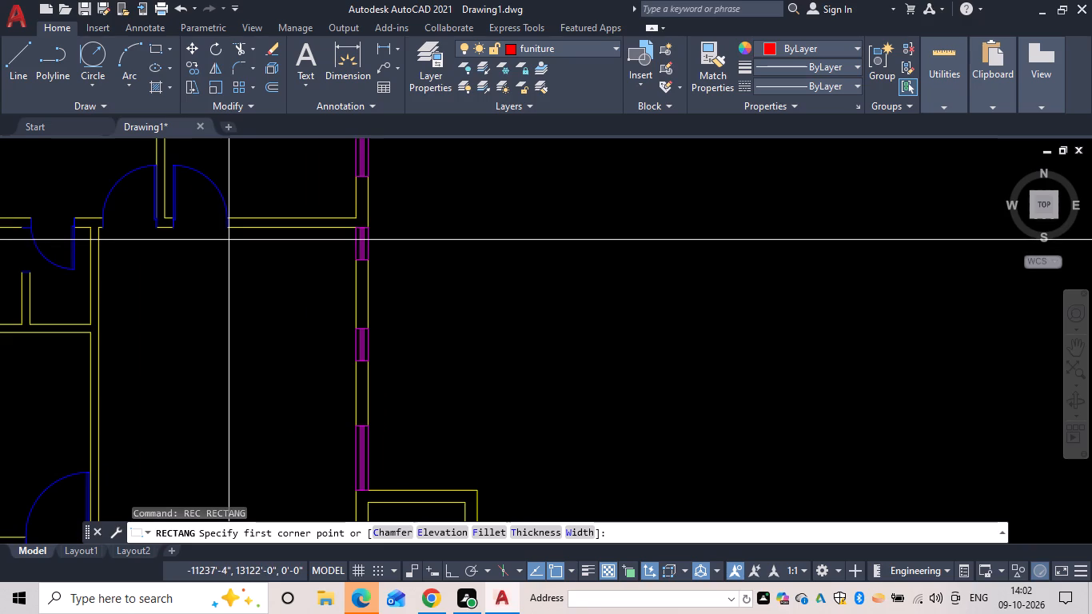
scroll(229, 239, "up", 3)
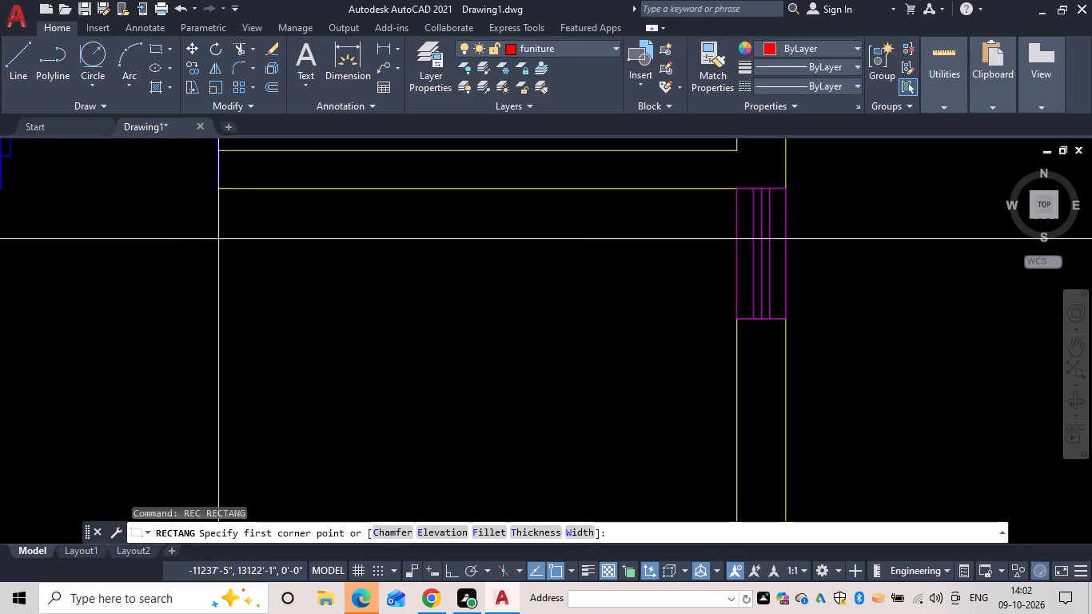
left_click(221, 238)
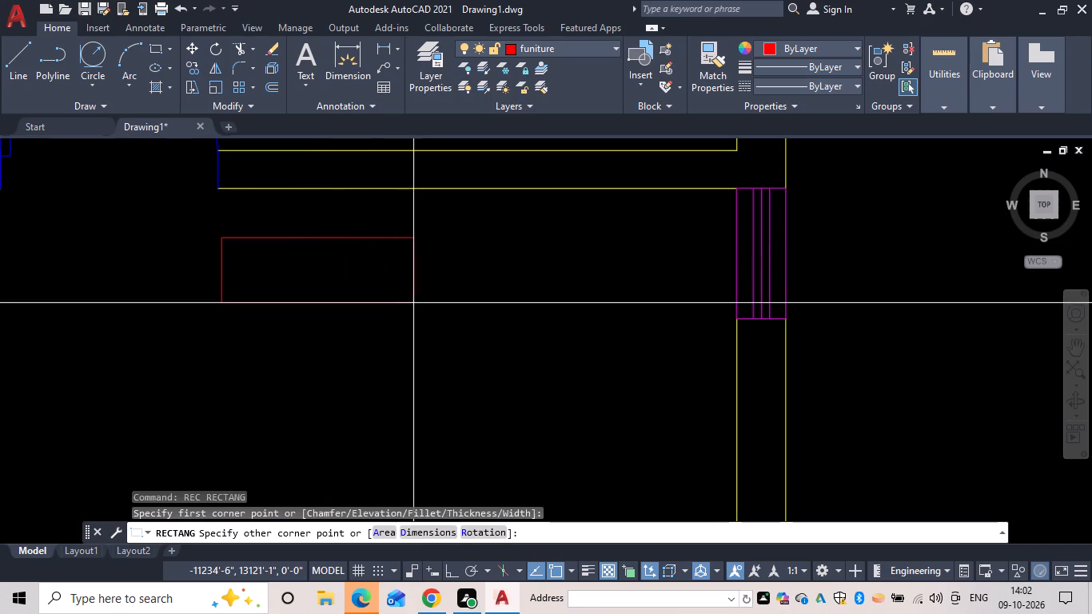
left_click(561, 361)
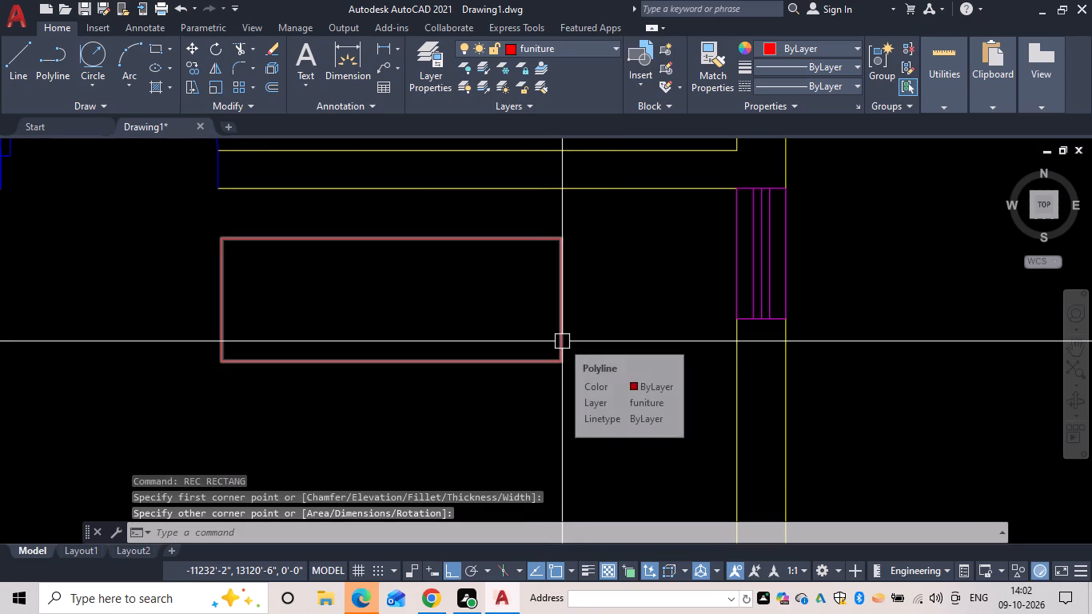
key("Escape")
Offset the furniture rectangle 2" inward.
type("of 2")
key("space")
left_click_drag(562, 253, 524, 266)
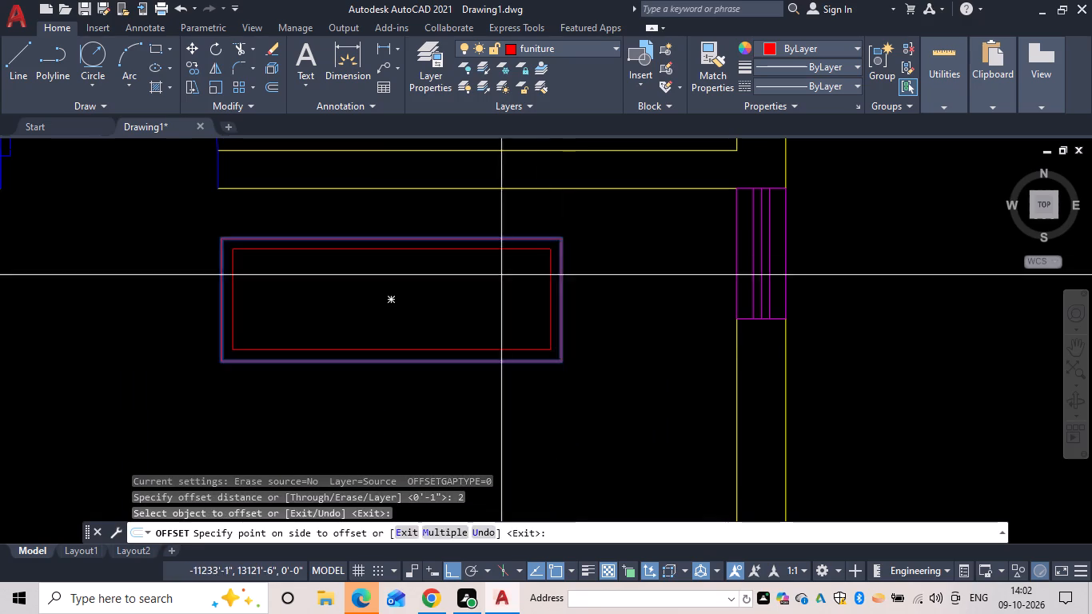
left_click(501, 275)
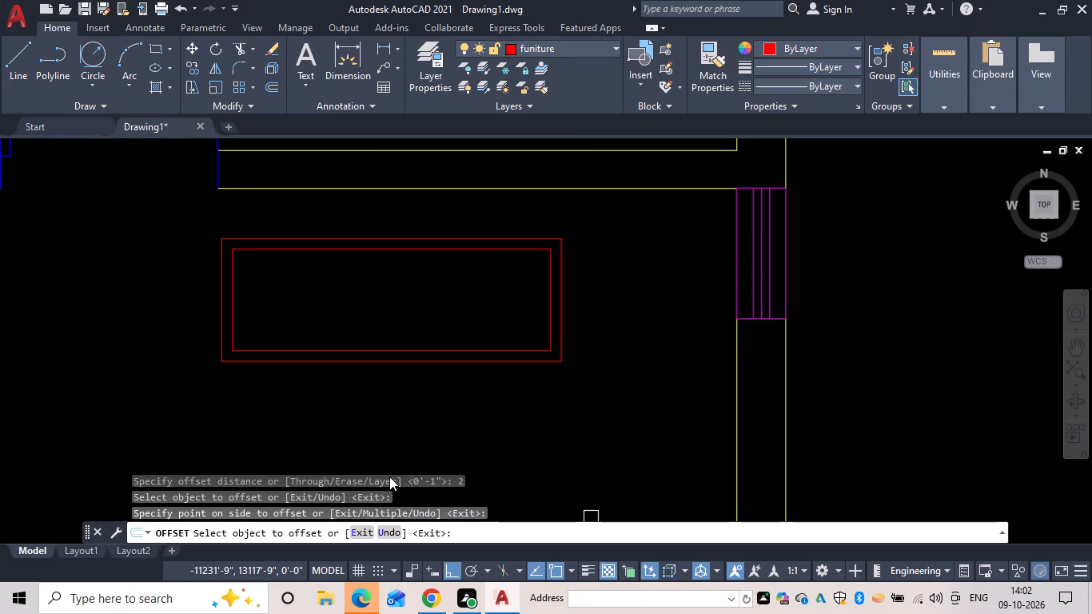
key("Escape")
Draw short vertical lines down from both lower corners of the inner rectangle, past the outer rectangle's bottom edge.
key("l")
key("space")
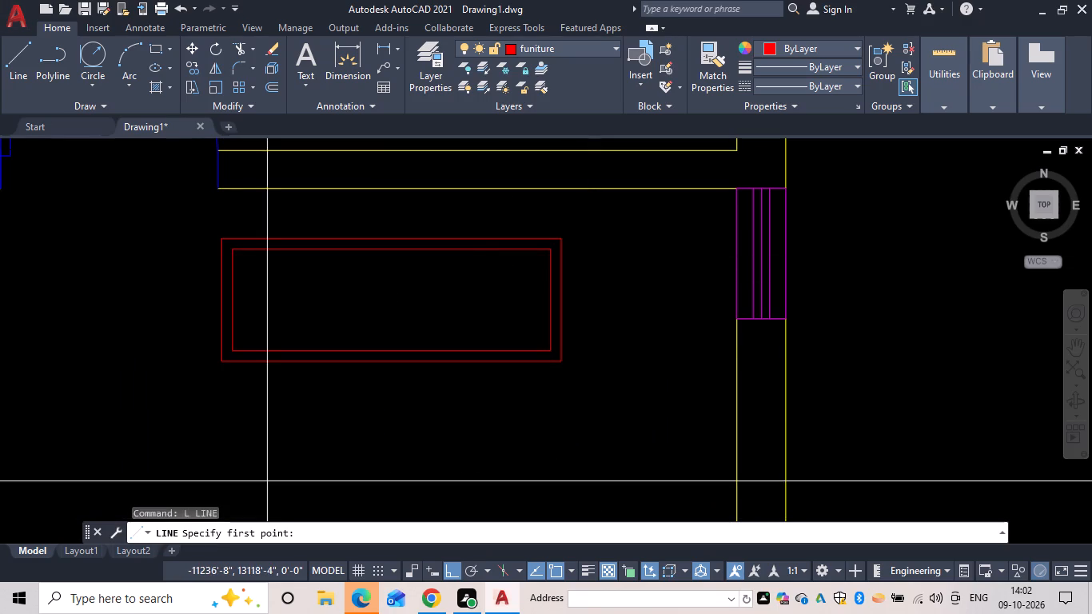
scroll(150, 382, "up", 2)
left_click(357, 304)
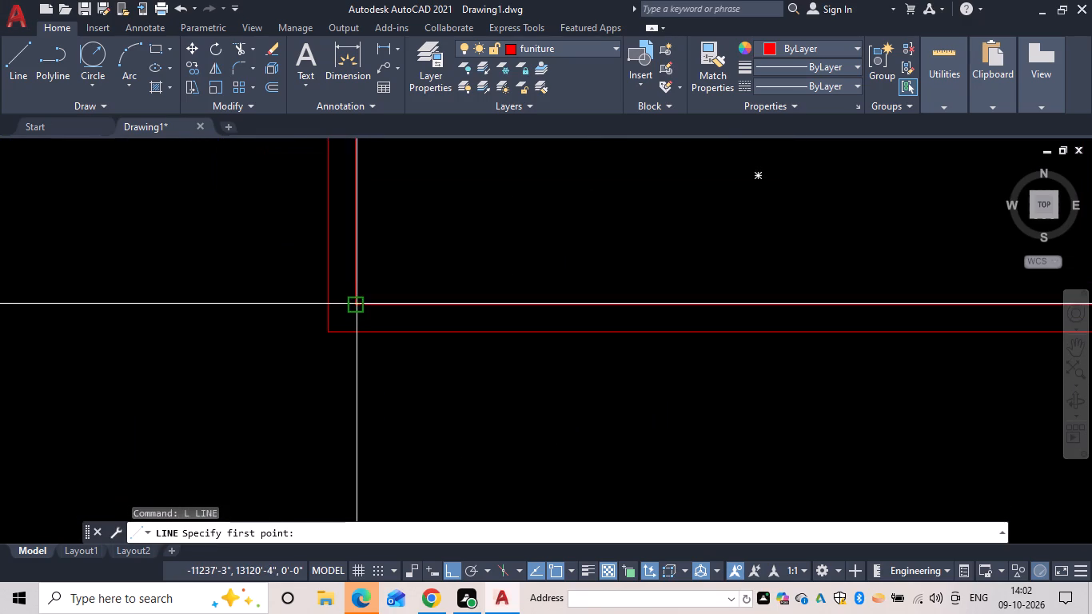
left_click_drag(357, 357, 368, 364)
key("Escape")
middle_click_drag(446, 376, 224, 351)
key("space")
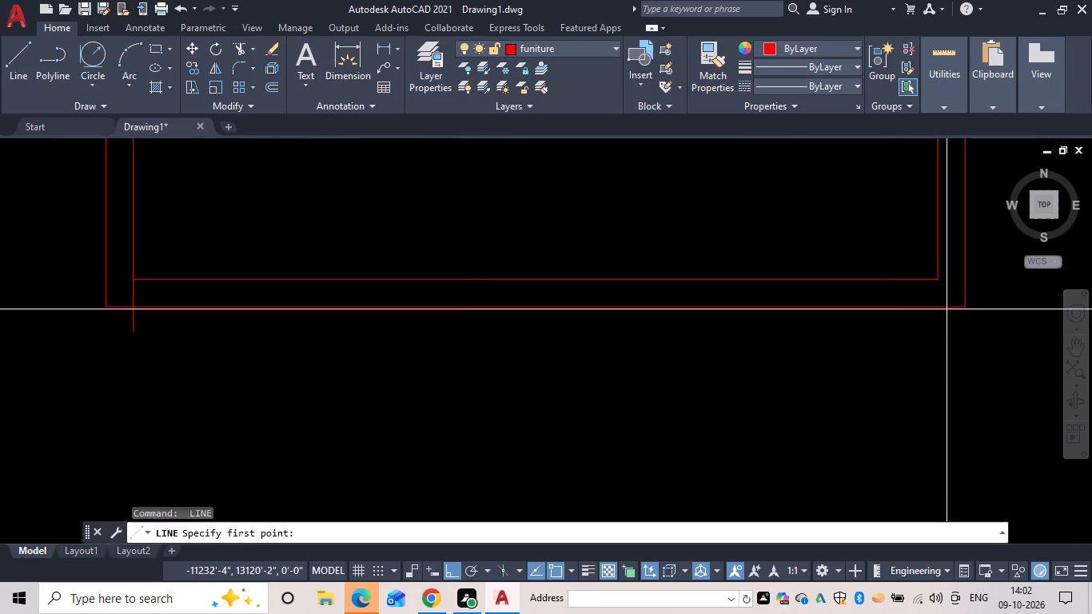
left_click_drag(938, 281, 945, 319)
left_click(951, 360)
key("Escape")
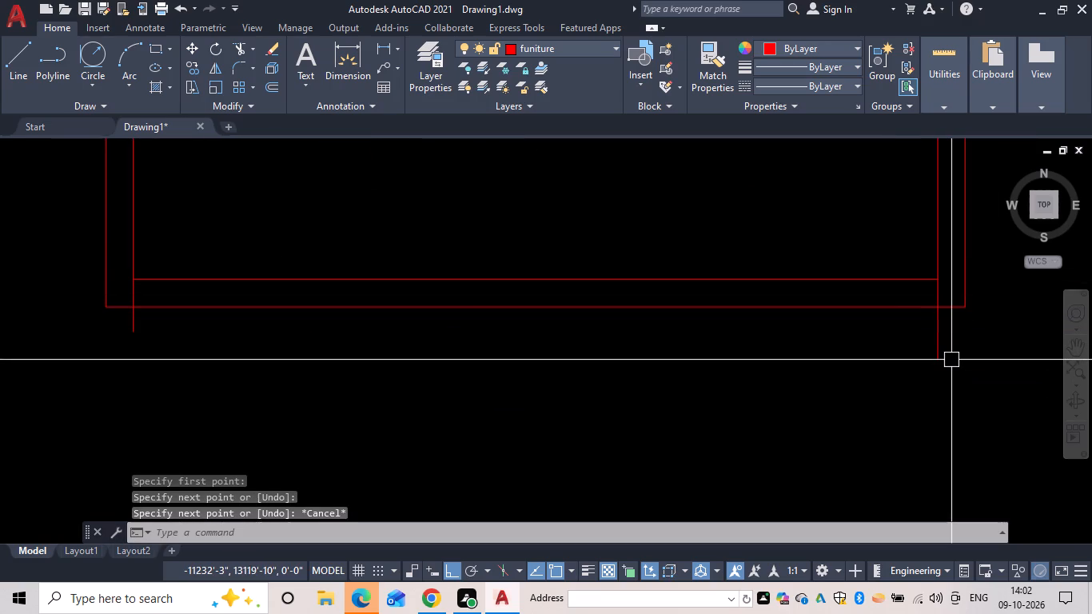
Trim the outer rectangle's bottom edge between the two short lines and the line ends below it, leaving two arms.
key("t")
type("r")
key("space")
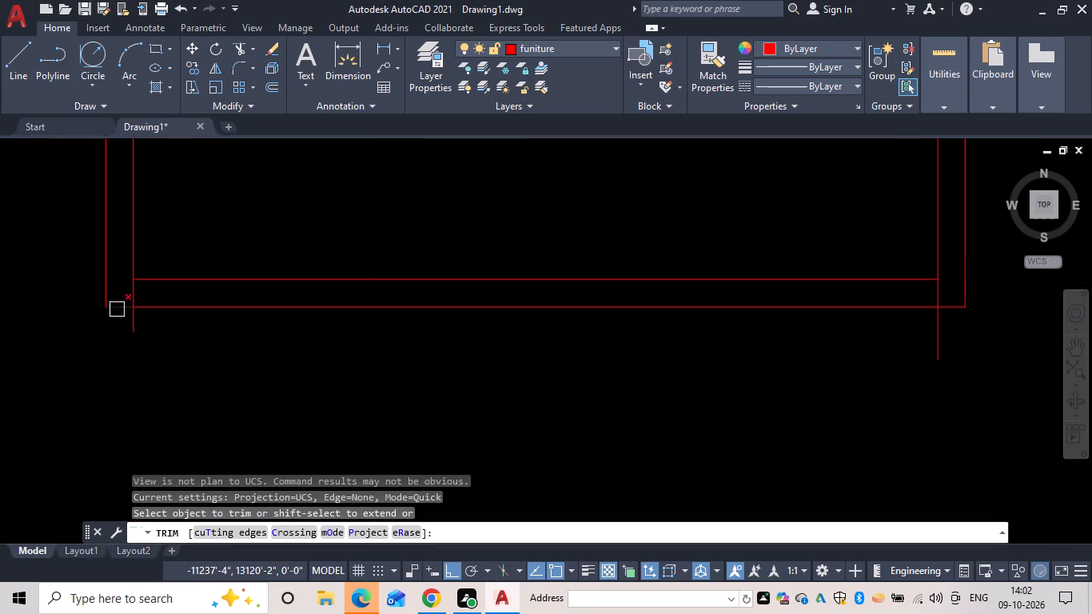
left_click(136, 323)
left_click_drag(170, 306, 204, 313)
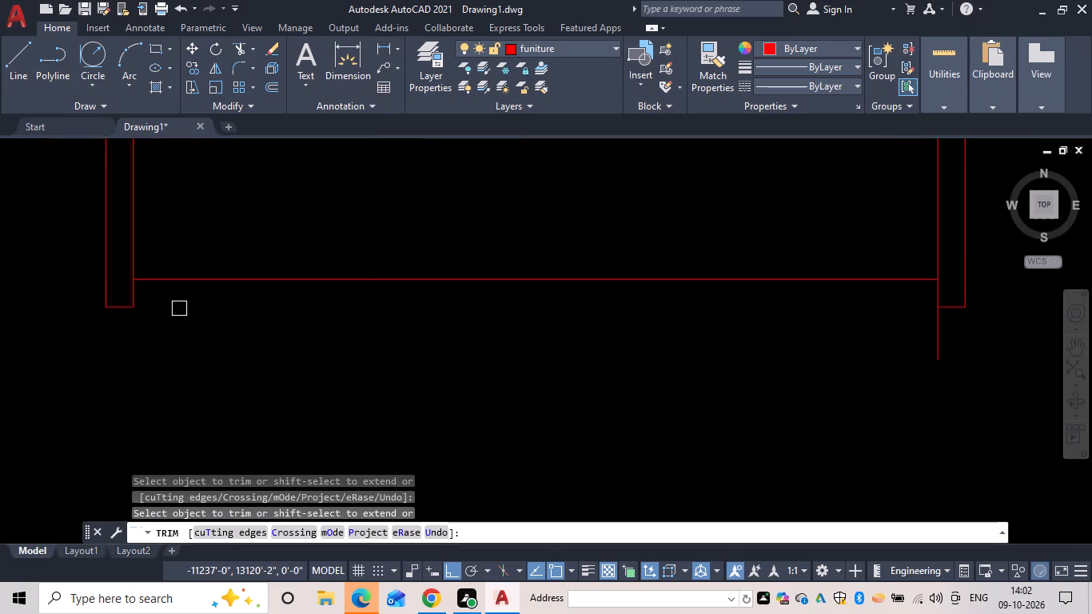
left_click(932, 337)
scroll(750, 323, "down", 1)
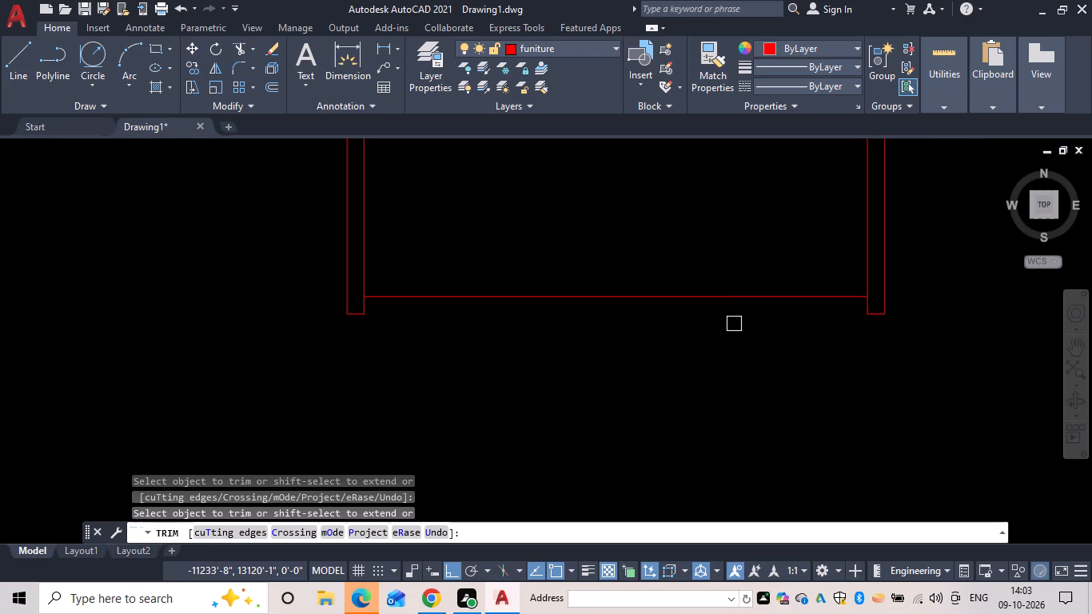
scroll(645, 316, "down", 2)
middle_click_drag(635, 328, 625, 357)
key("Escape")
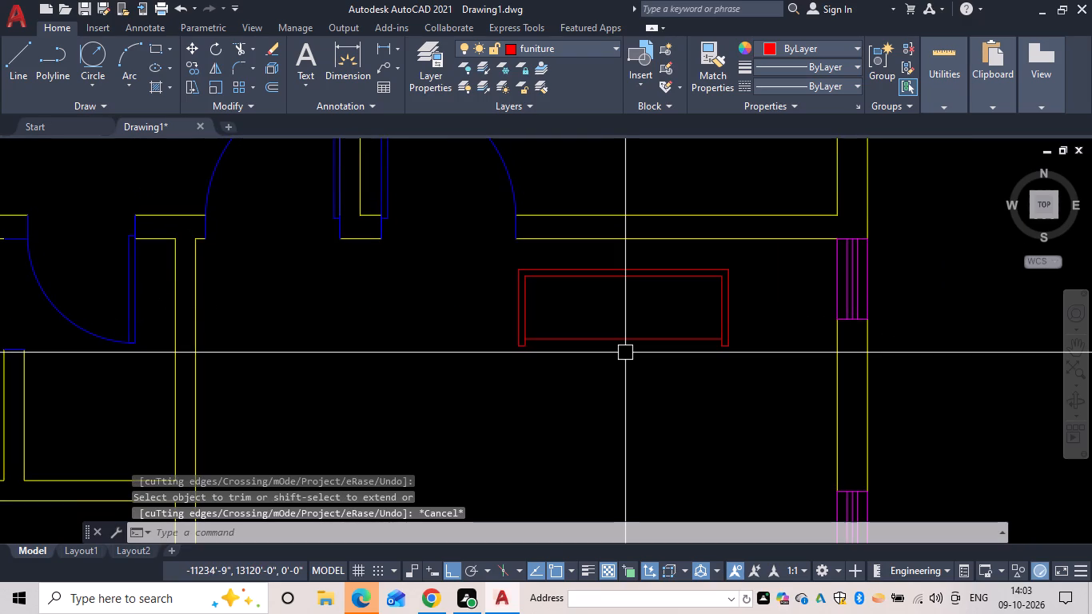
Measure the inner rectangle's width between the two arms with a linear dimension, without placing it.
type("dli")
key("space")
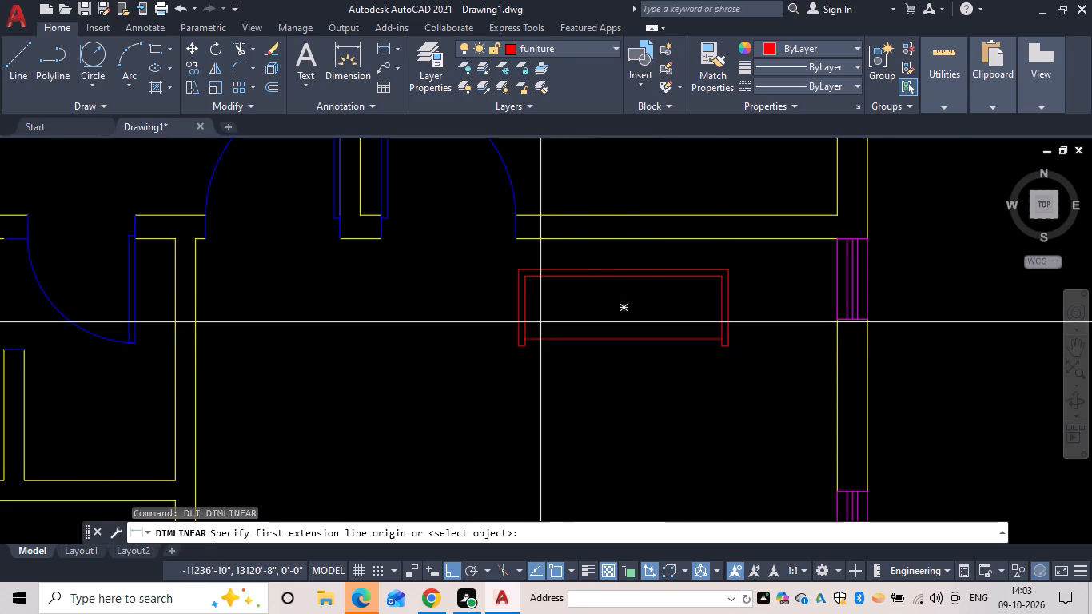
left_click_drag(524, 305, 541, 309)
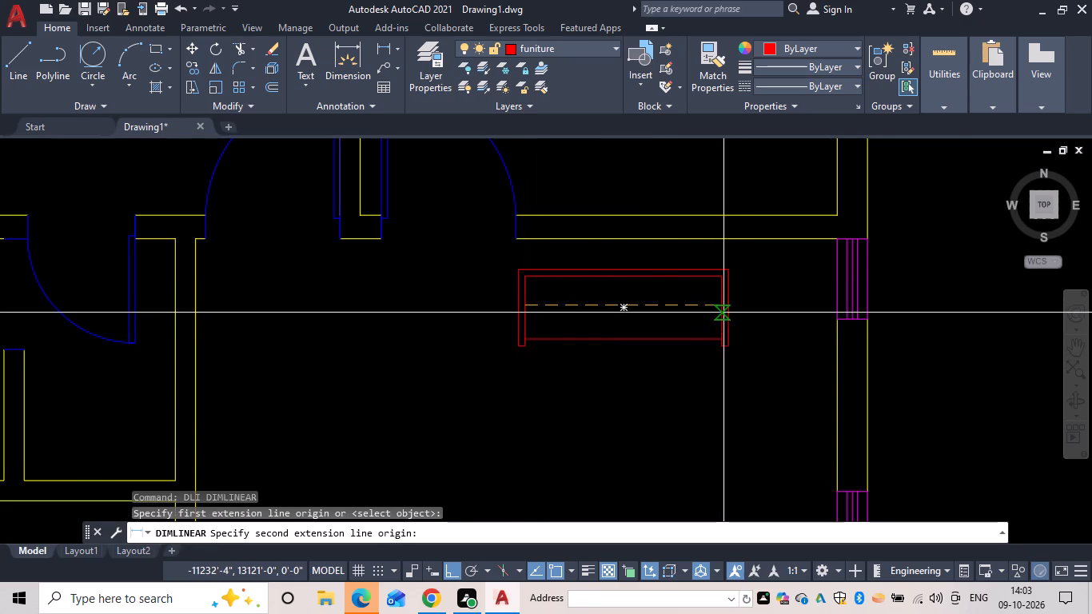
left_click(718, 305)
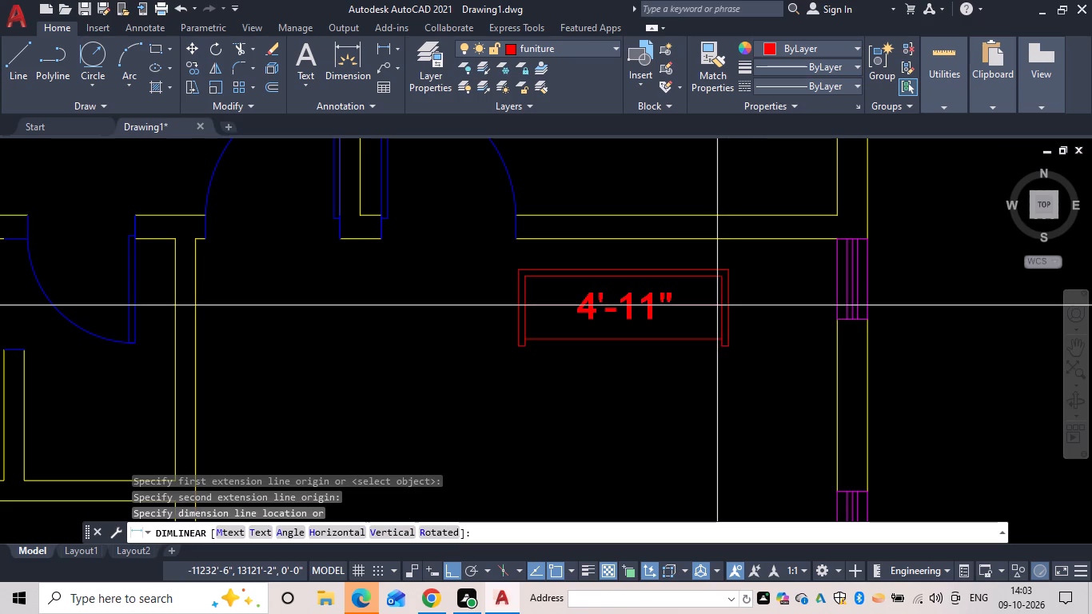
key("Escape")
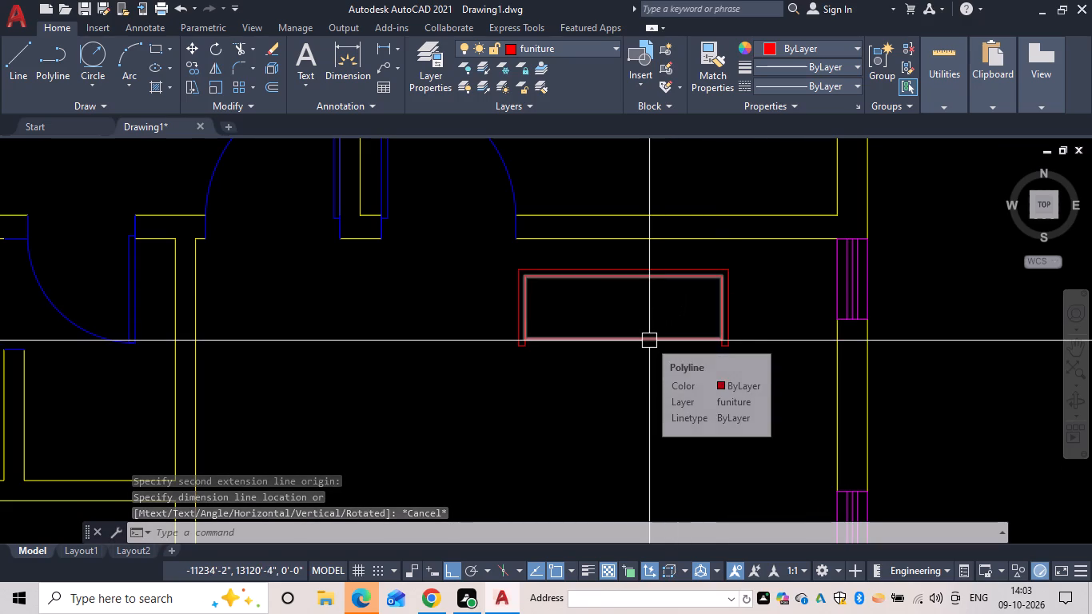
key("Escape")
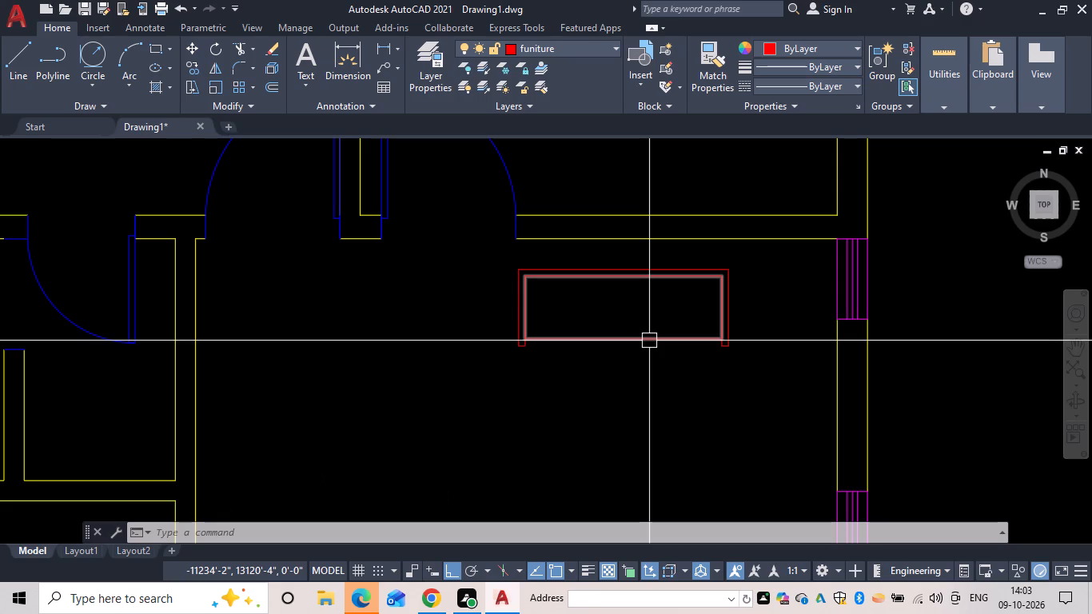
key("Escape")
Draw a vertical line through the inner rectangle from the midpoint of its top edge to the midpoint of its bottom edge.
type("l")
key("space")
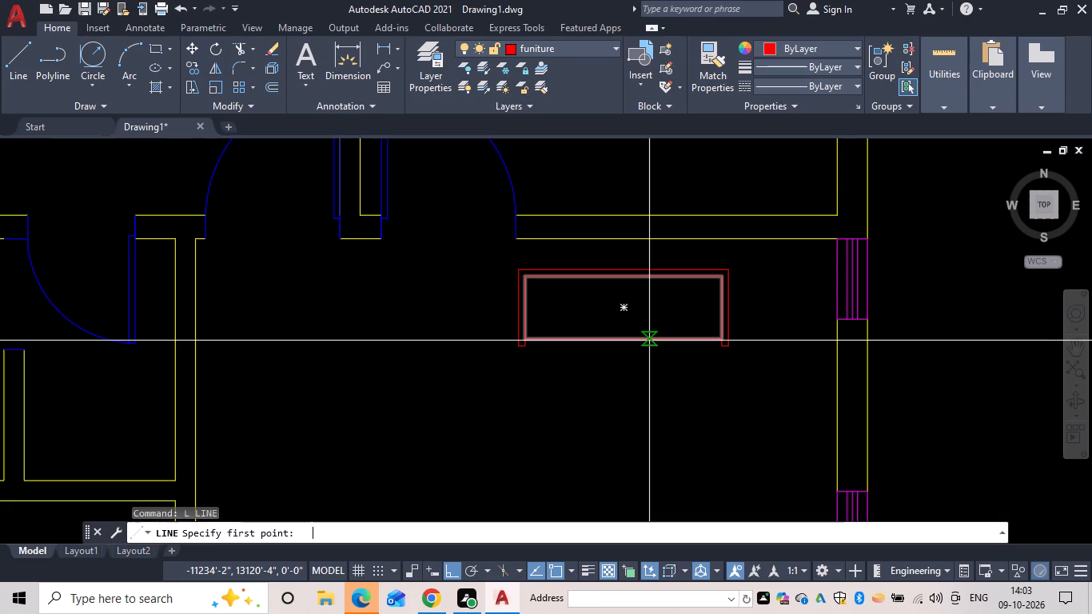
left_click(621, 277)
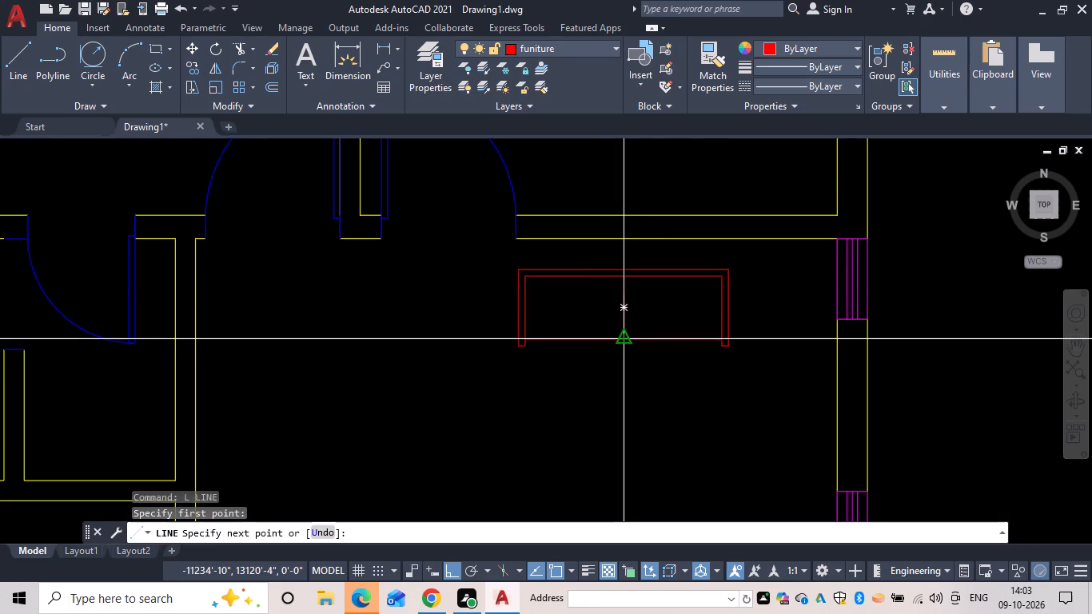
left_click(624, 337)
key("Escape")
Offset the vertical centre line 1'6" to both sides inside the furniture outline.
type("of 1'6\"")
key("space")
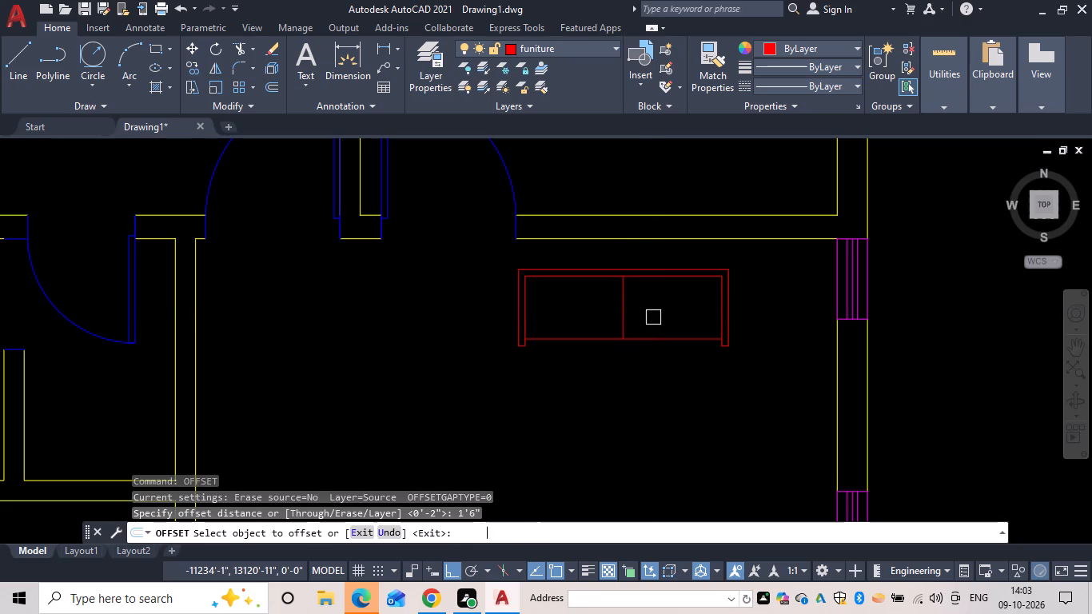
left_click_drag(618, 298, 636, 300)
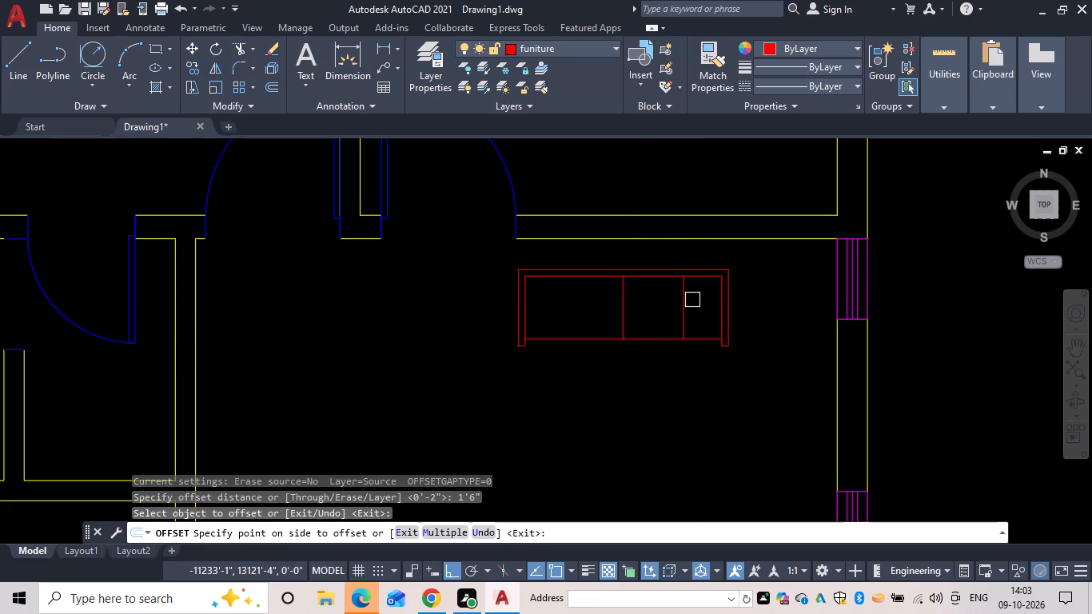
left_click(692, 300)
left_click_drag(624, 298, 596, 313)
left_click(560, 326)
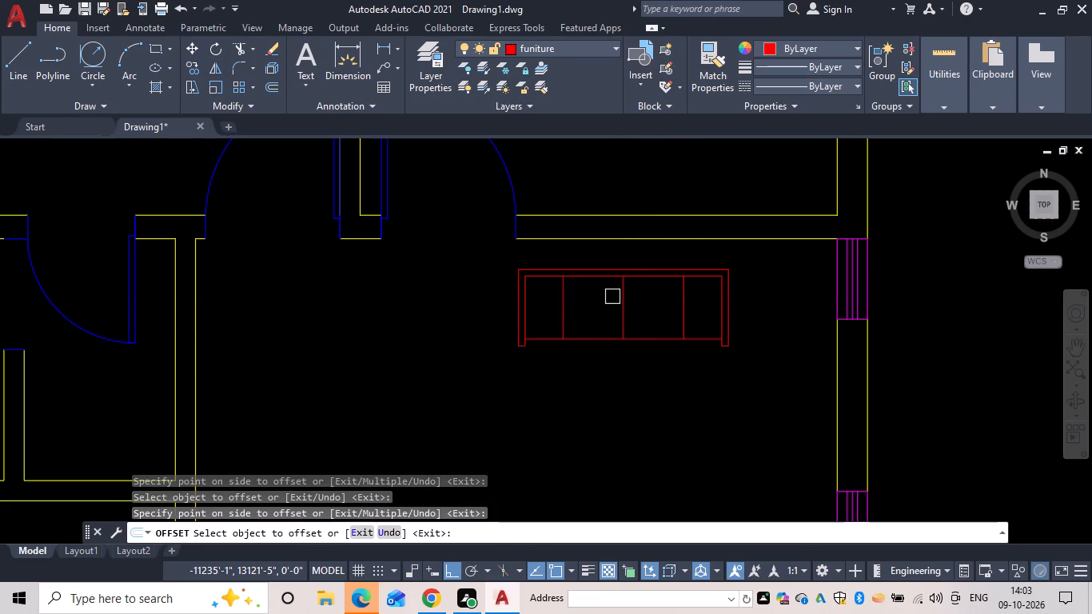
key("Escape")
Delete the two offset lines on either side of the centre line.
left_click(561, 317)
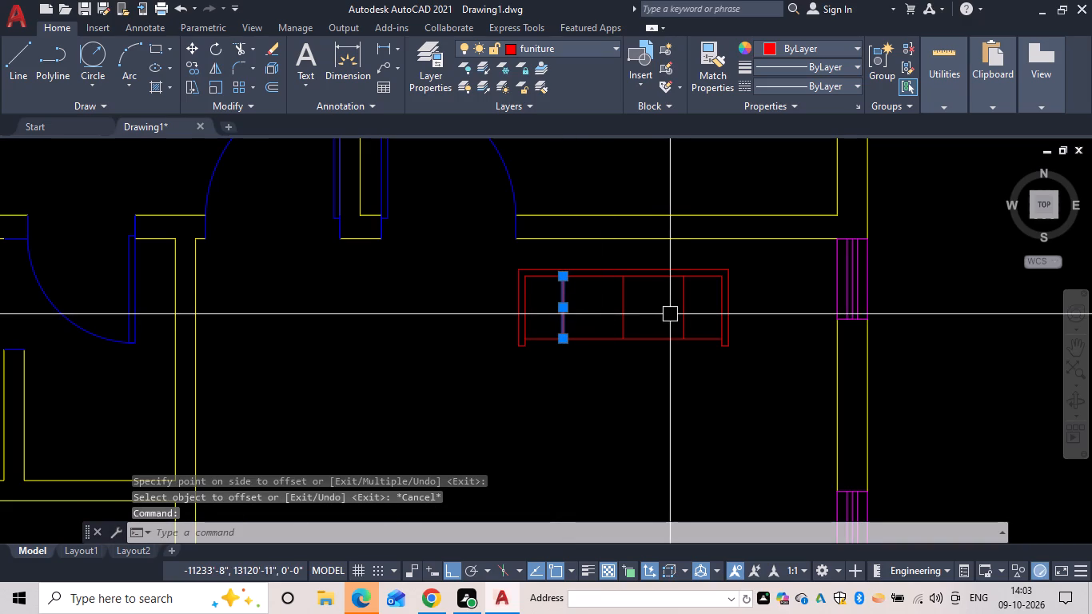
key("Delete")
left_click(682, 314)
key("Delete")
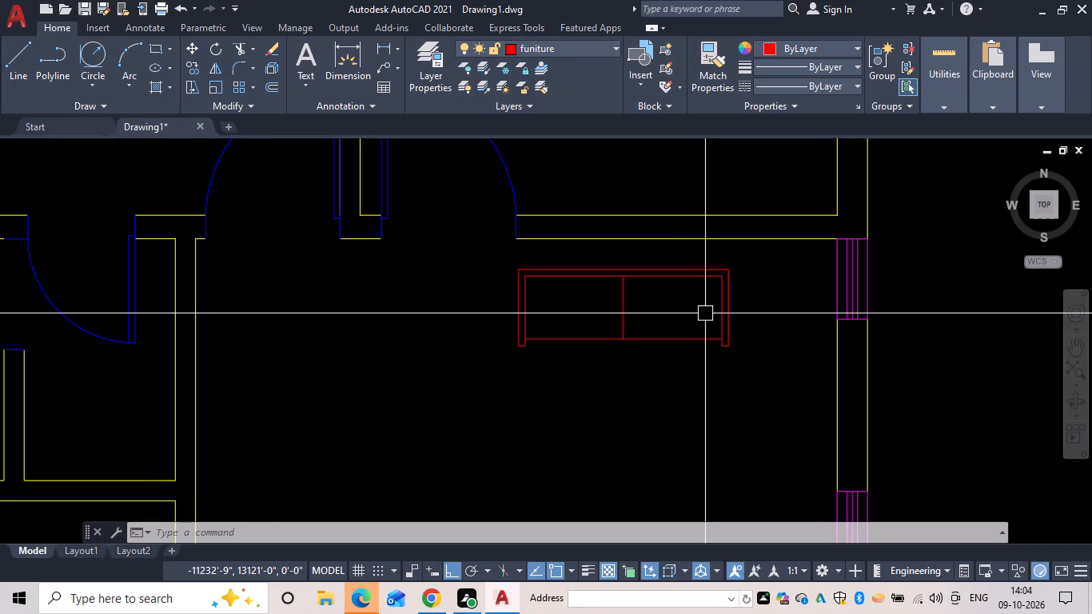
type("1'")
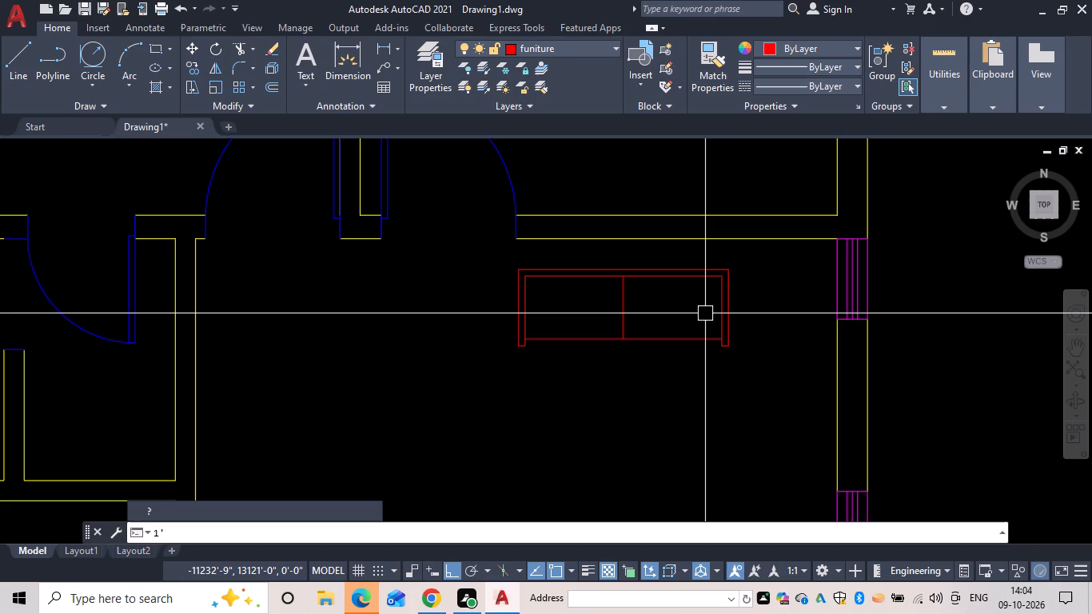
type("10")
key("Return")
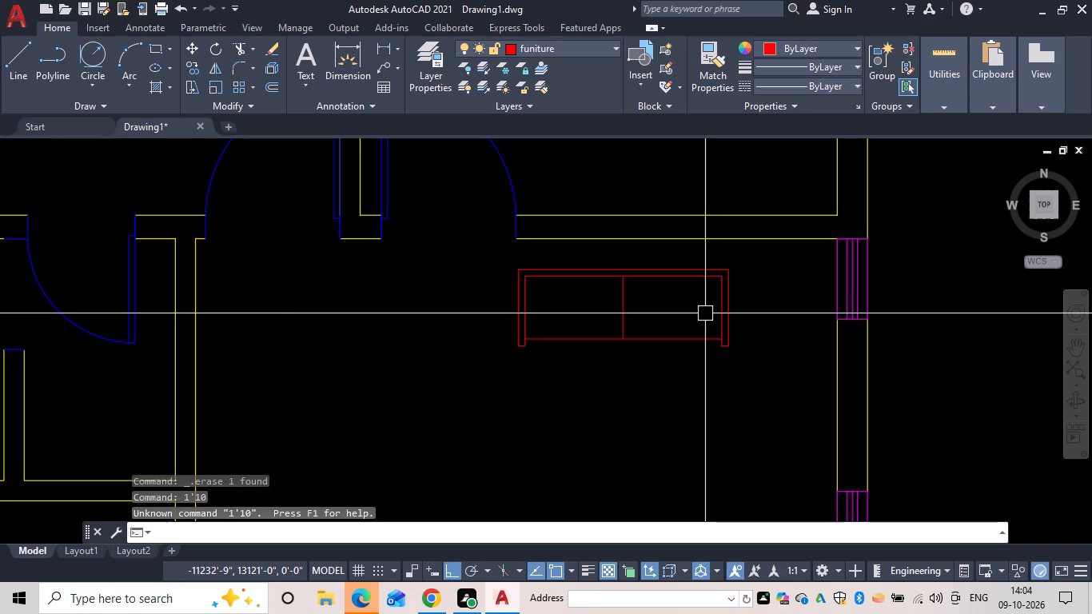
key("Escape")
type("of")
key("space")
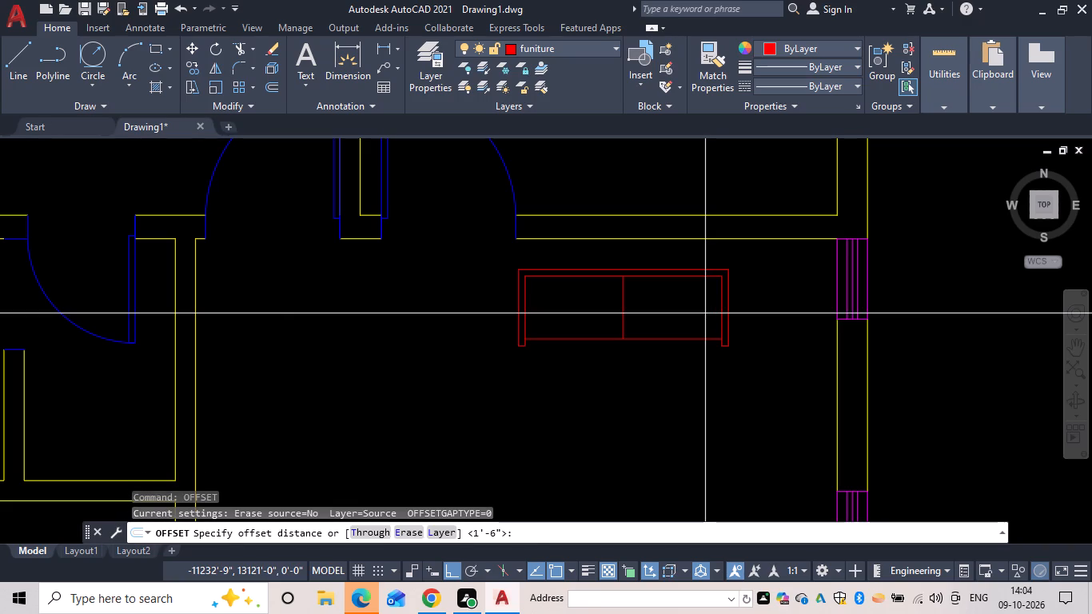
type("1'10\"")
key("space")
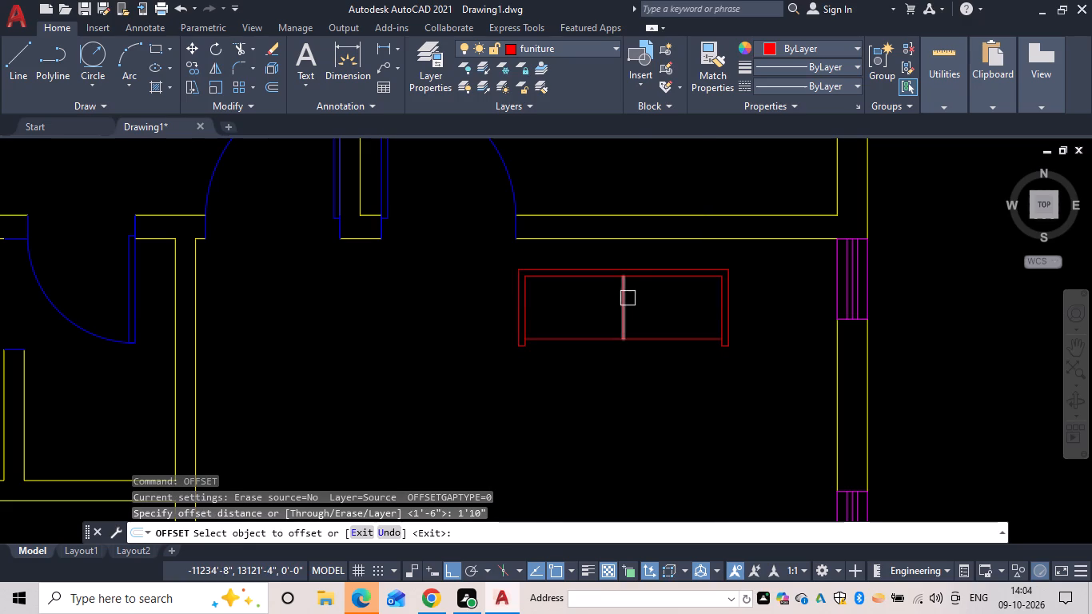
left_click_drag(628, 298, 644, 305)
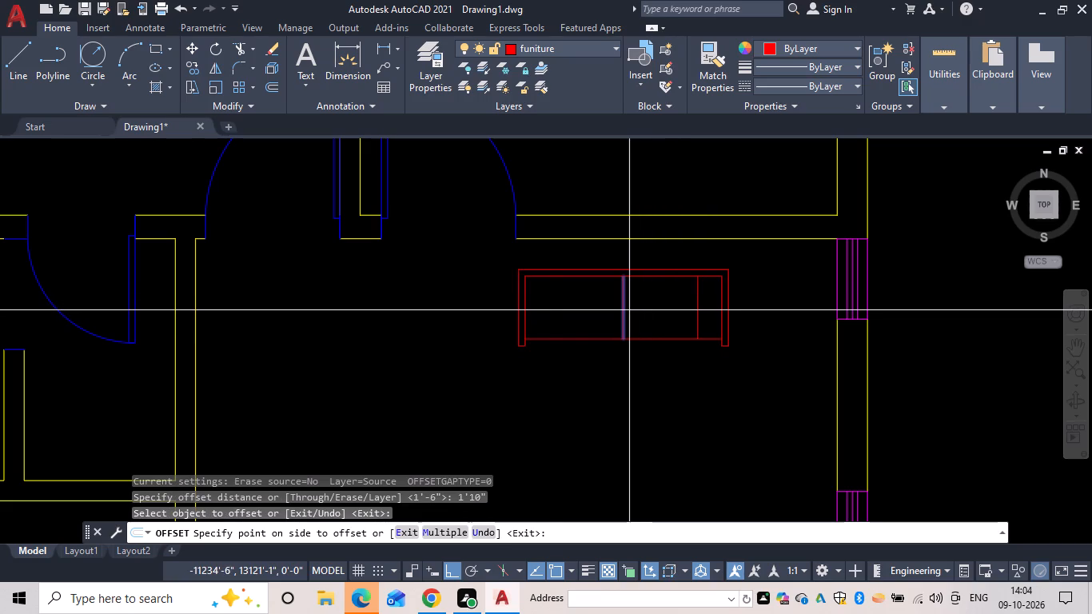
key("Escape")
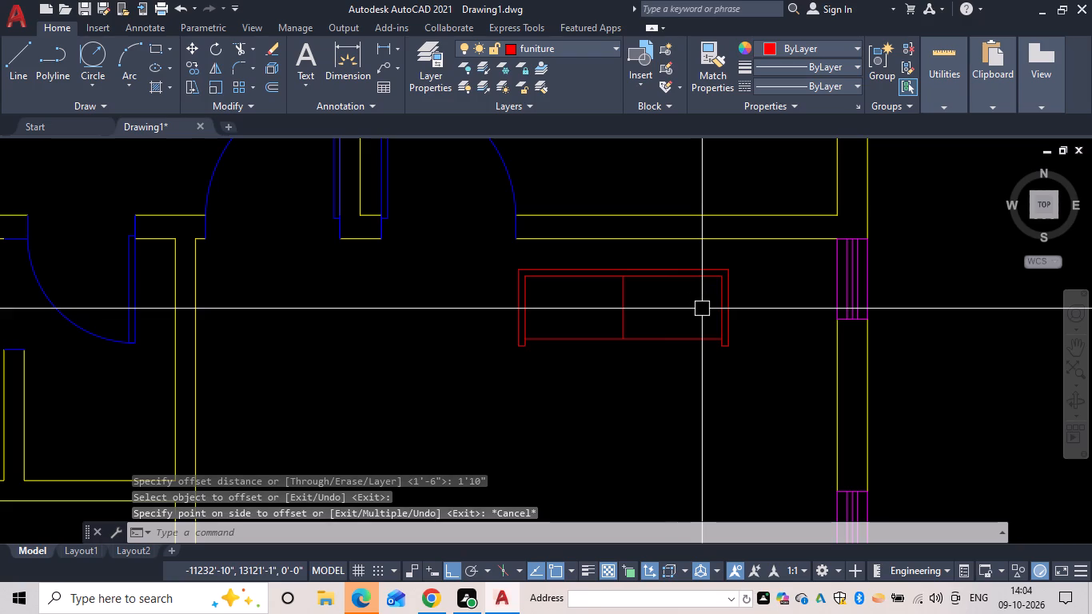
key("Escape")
Delete the vertical centre line inside the furniture piece's inner rectangle.
left_click(627, 297)
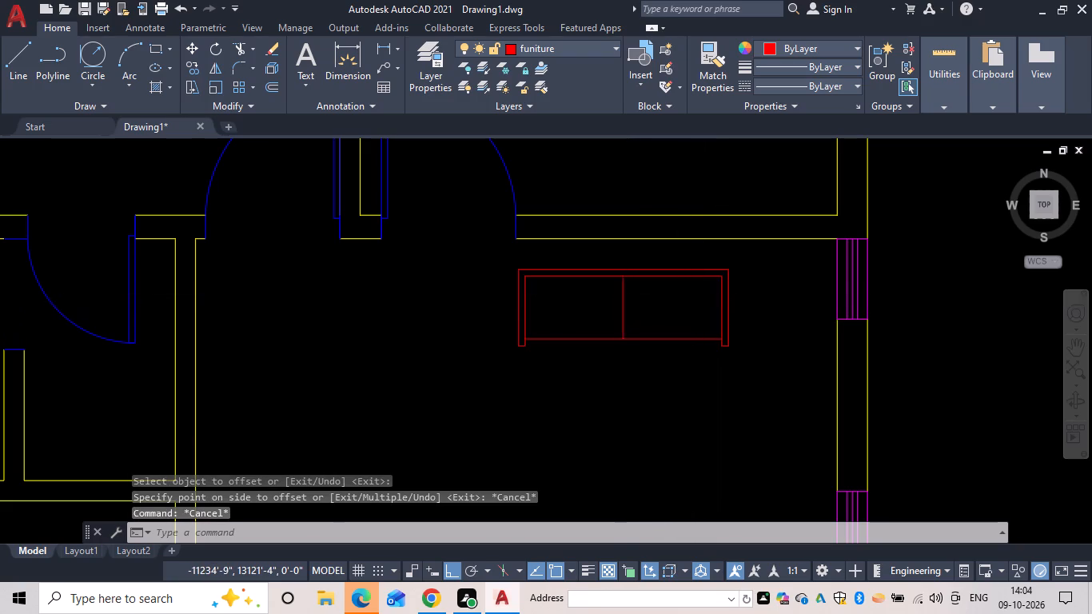
type("e")
key("space")
Draw a vertical line over the inner rectangle's right edge, from its bottom corner to its top corner.
scroll(730, 323, "up", 1)
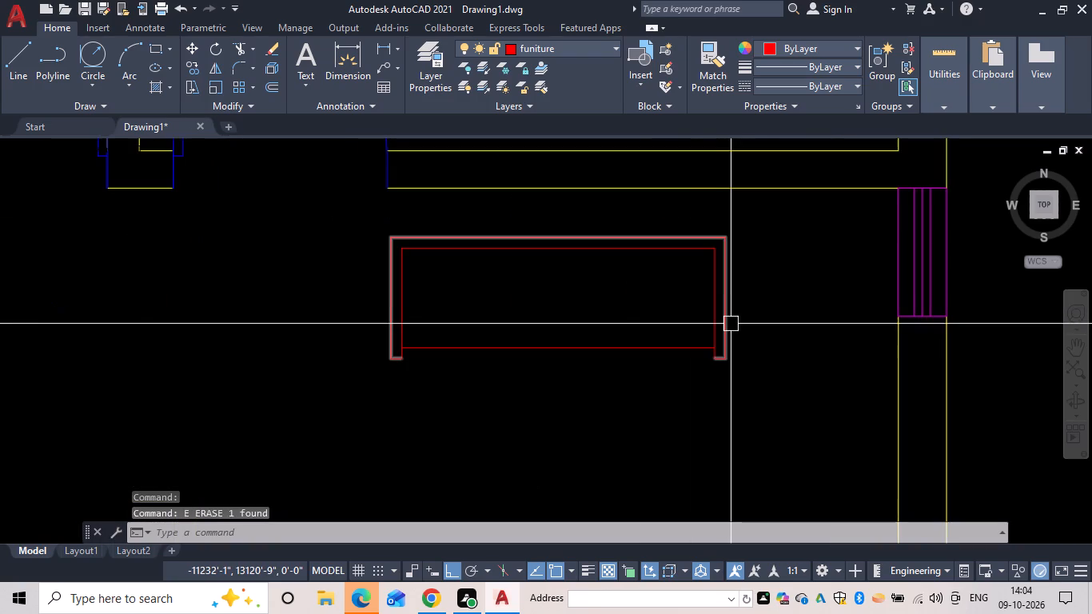
key("l")
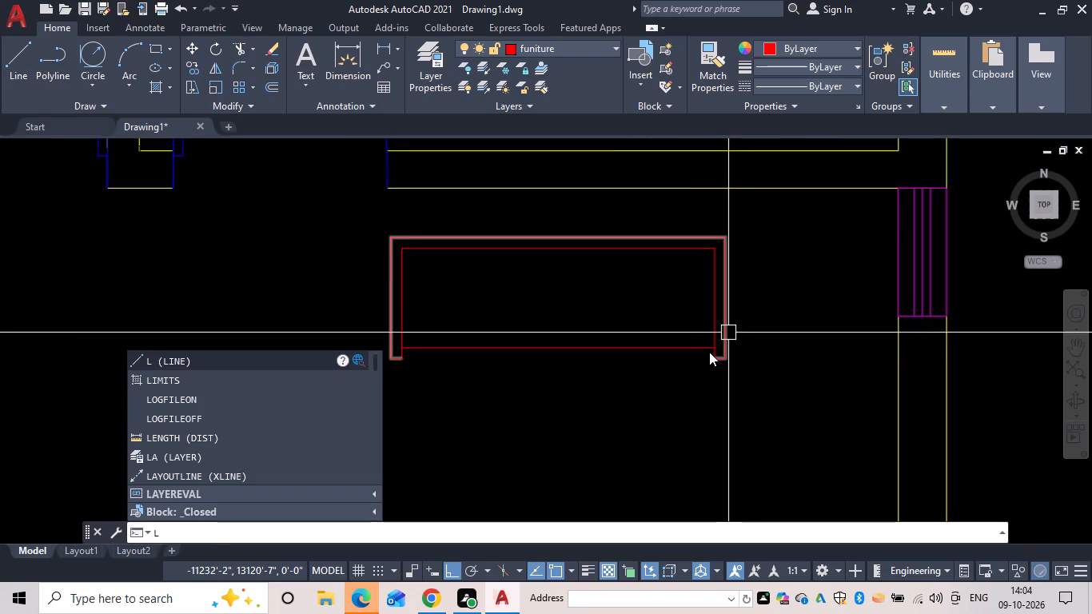
key("space")
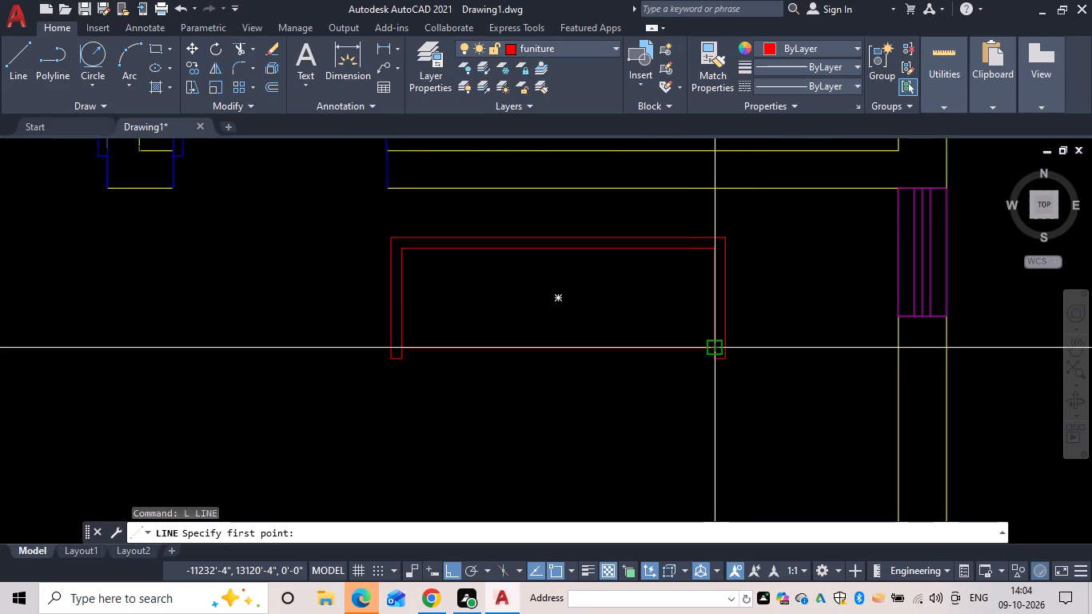
left_click_drag(715, 347, 718, 340)
left_click(716, 249)
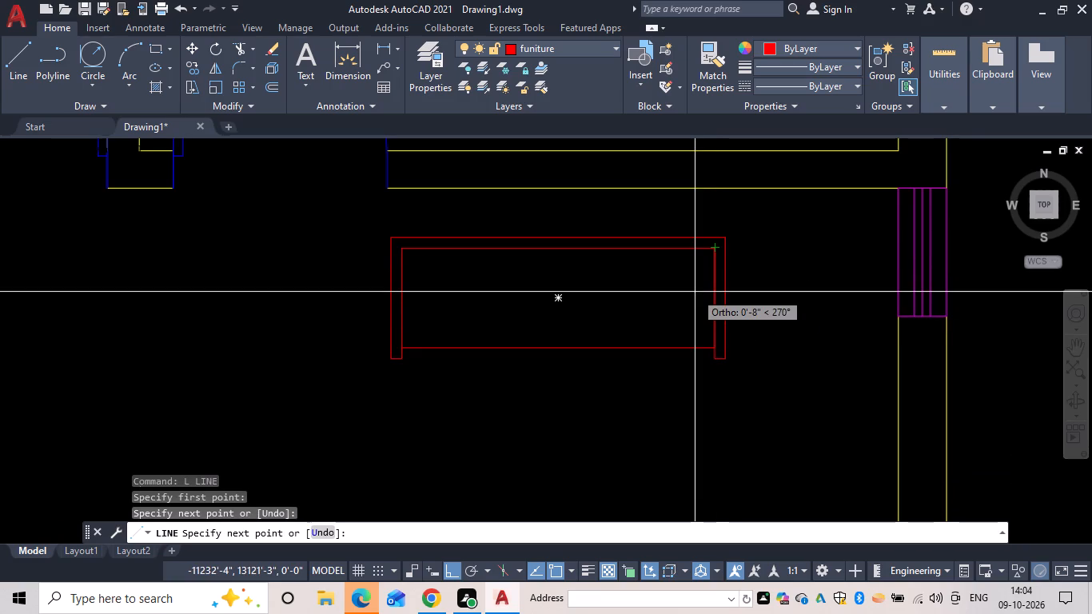
key("Escape")
Offset the line on the inner rectangle's right edge 1'6" inward to form the right seat division.
type("of 1'6\"")
key("space")
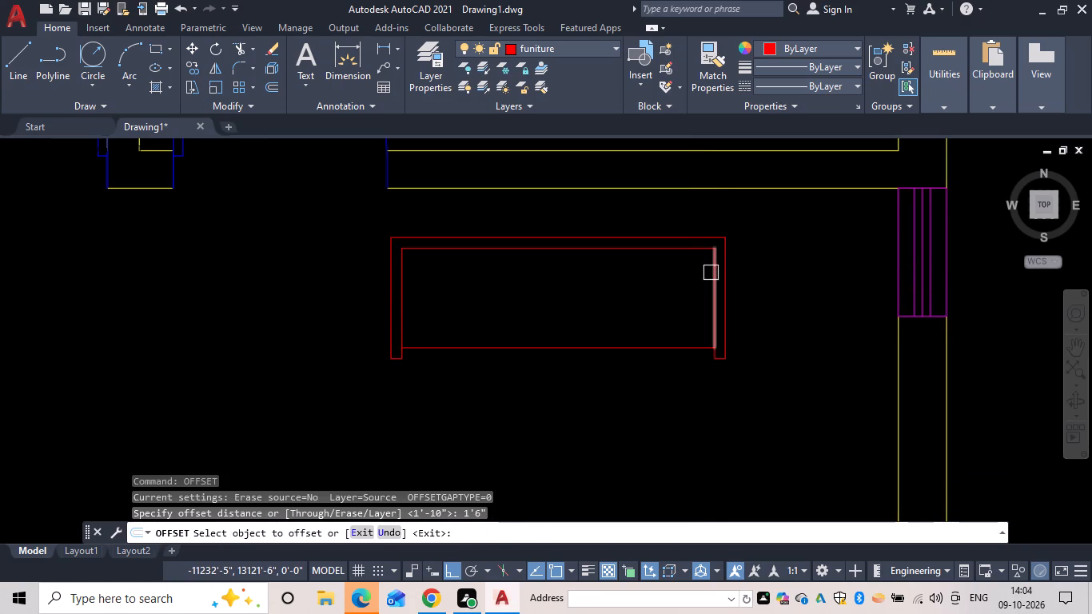
left_click_drag(711, 273, 695, 279)
left_click_drag(595, 292, 603, 292)
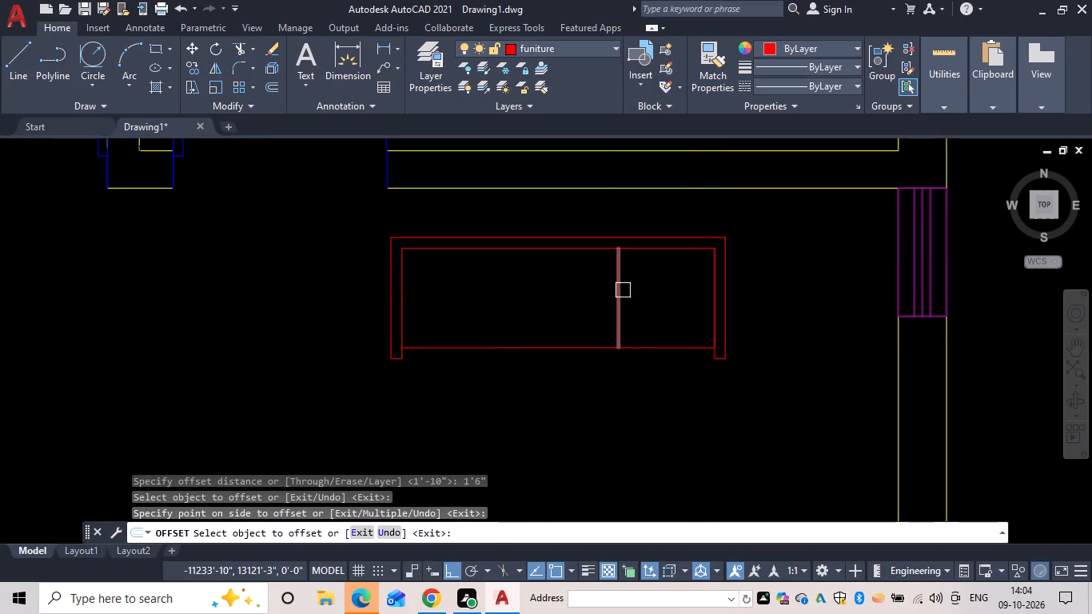
left_click_drag(623, 290, 580, 303)
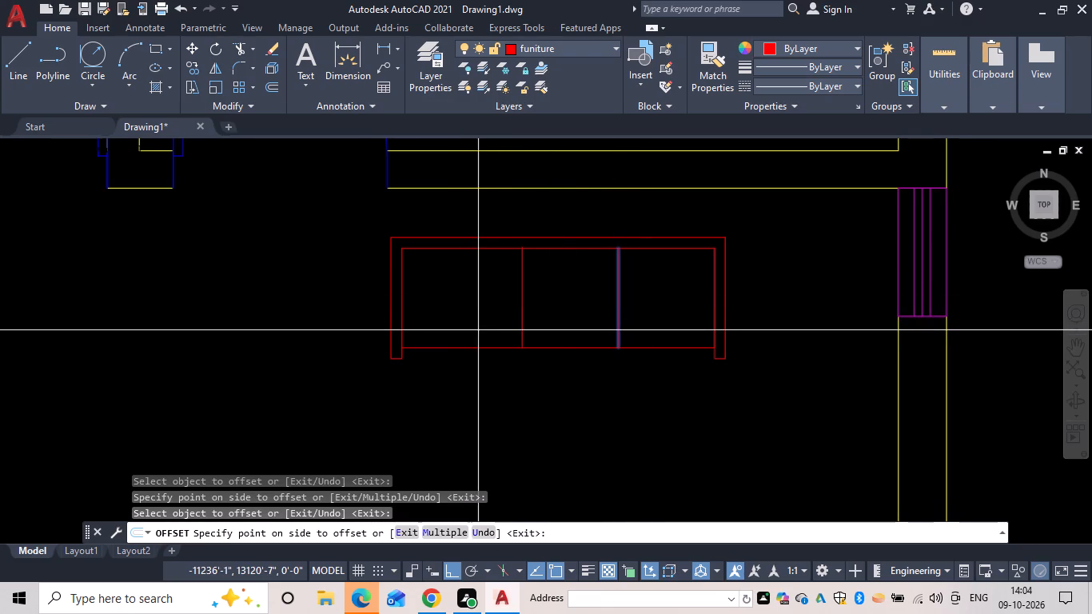
key("Escape")
Delete the helper line lying on the inner rectangle's right edge.
left_click(714, 297)
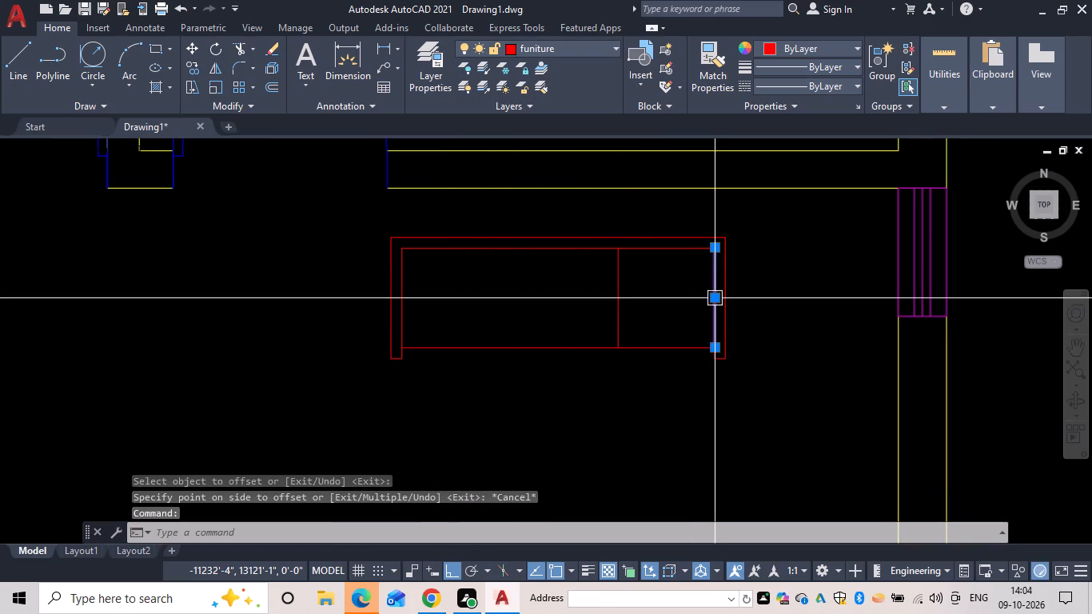
type("e")
key("space")
key("Escape")
Draw a vertical line over the inner rectangle's left edge, from its bottom corner to its top corner.
type("l")
key("space")
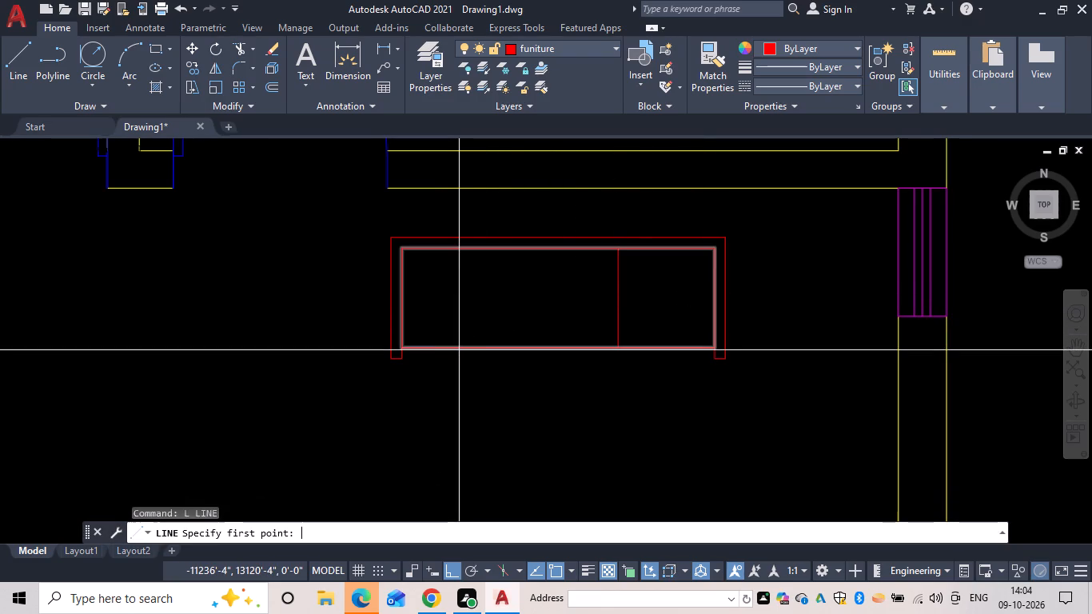
scroll(432, 341, "up", 3)
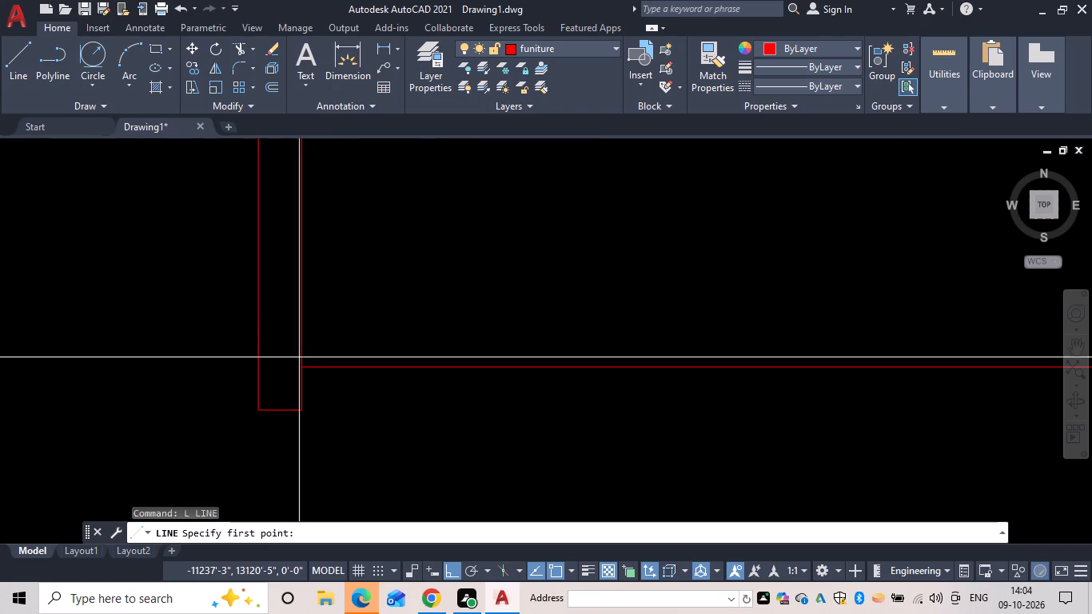
left_click(304, 369)
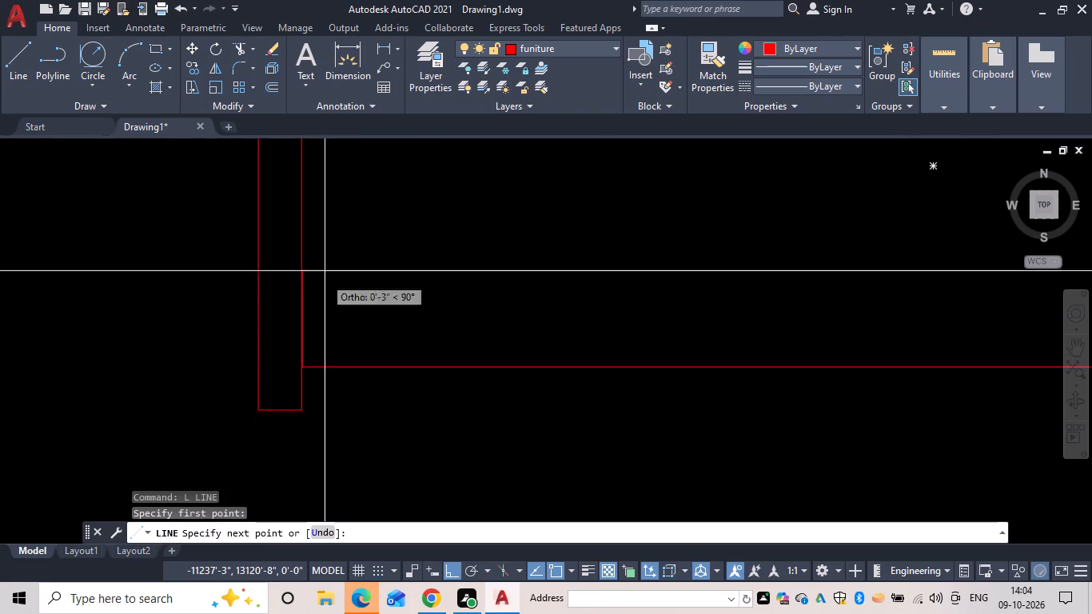
scroll(329, 254, "down", 2)
middle_click_drag(329, 254, 381, 364)
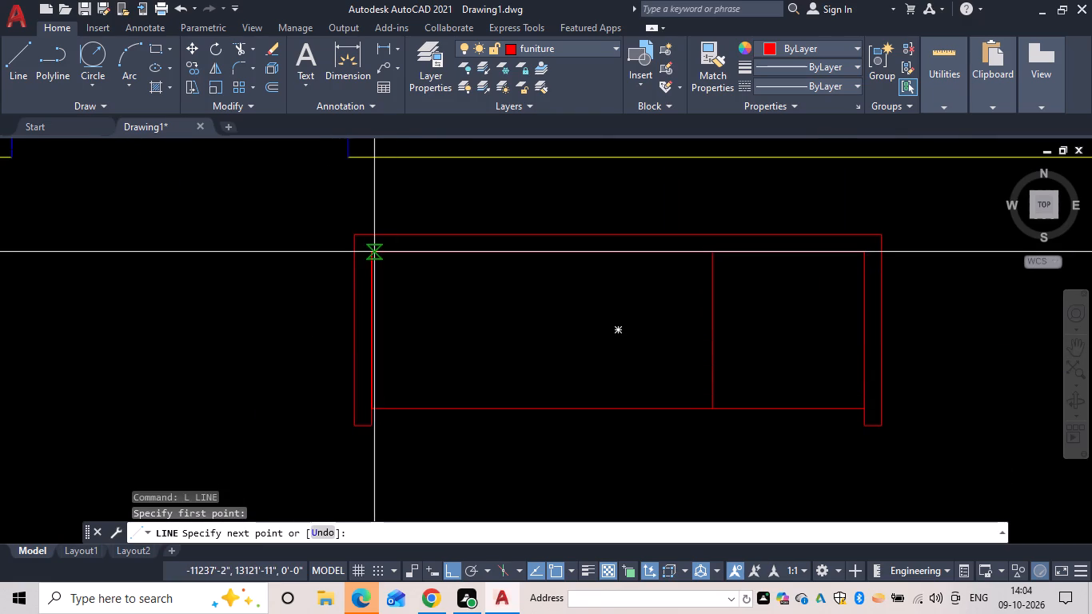
left_click(369, 251)
key("Escape")
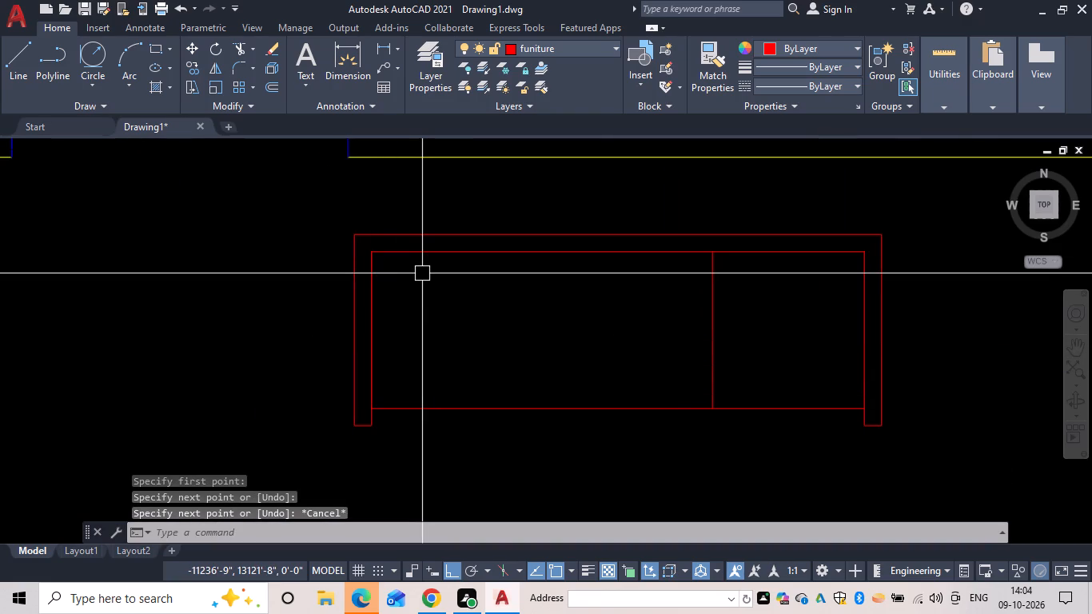
Offset the line on the inner rectangle's left edge 1'6" inward to form the left seat division.
type("of")
key("space")
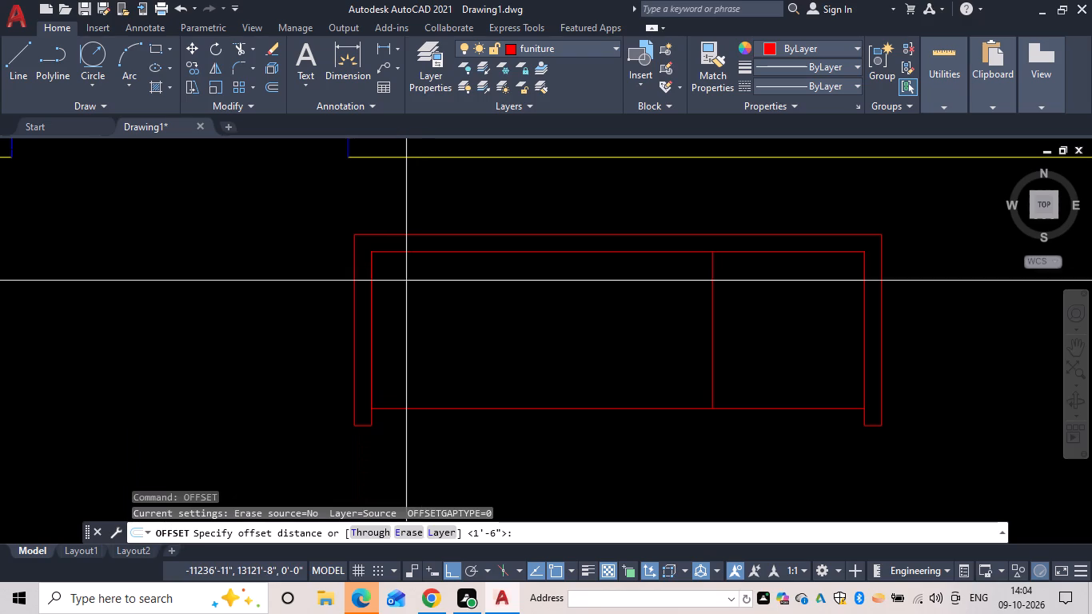
key("space")
left_click_drag(373, 297, 396, 299)
left_click(416, 299)
key("Escape")
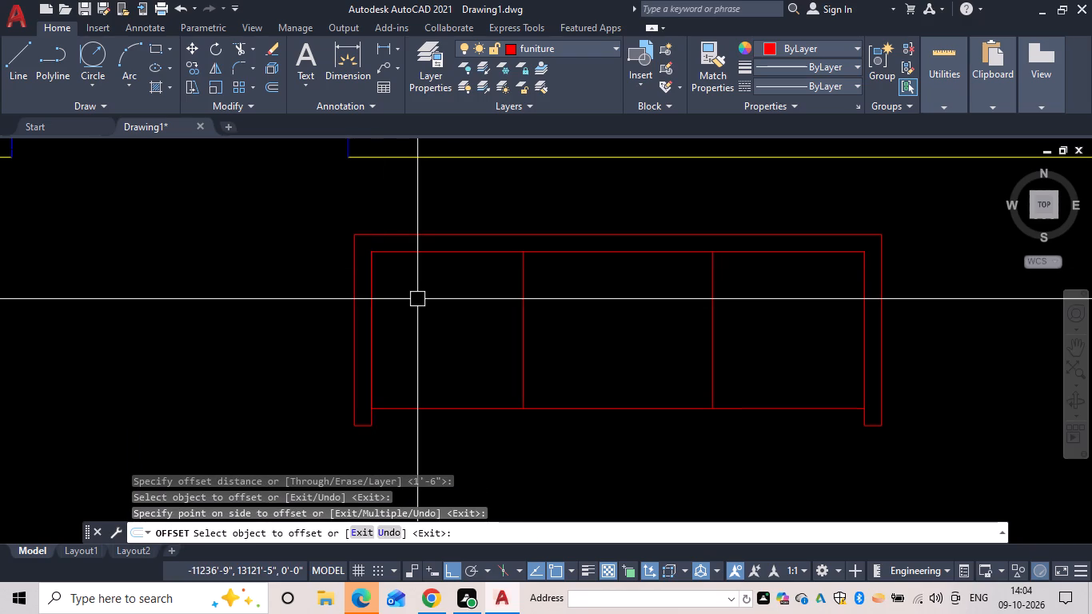
Regenerate the drawing.
type("re")
key("space")
key("Escape")
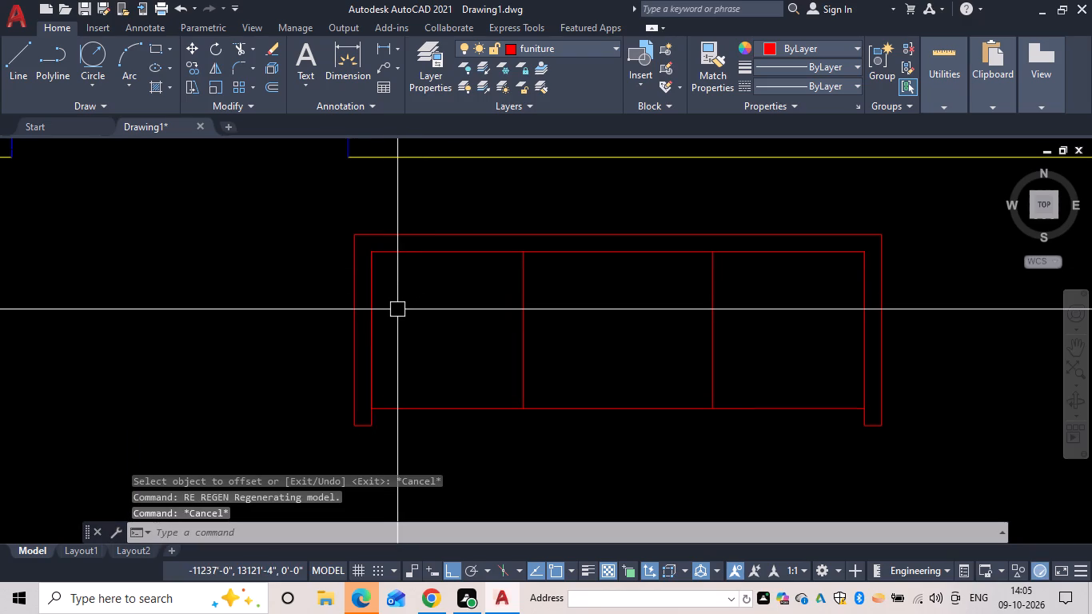
Trim away the helper line lying on the inner rectangle's left edge.
key("t")
key("r")
key("space")
left_click(370, 313)
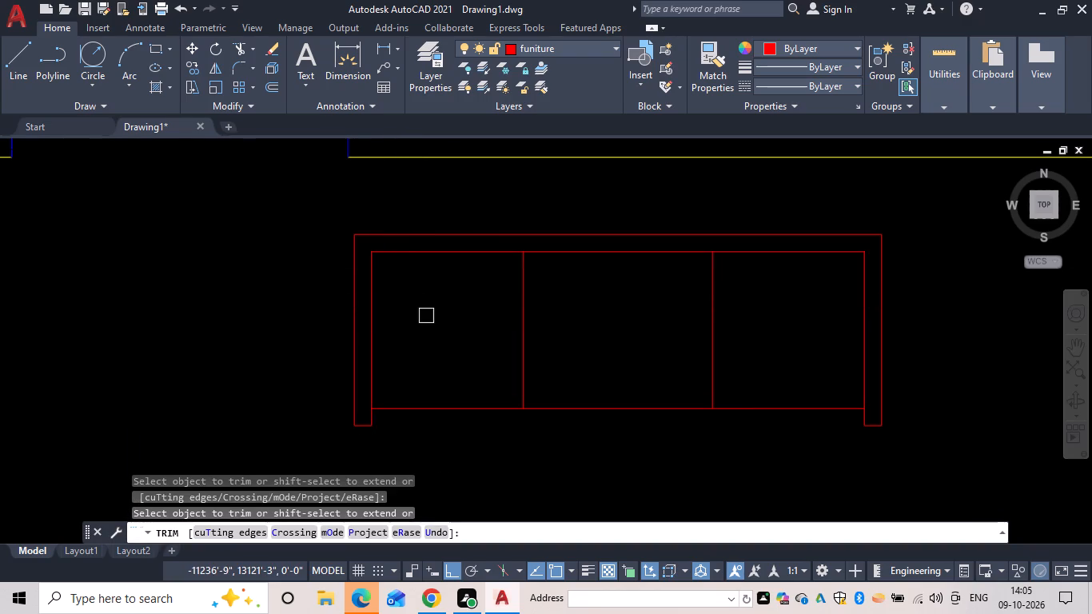
key("Escape")
Draw a Tan, Tan, Radius circle of the default 2" radius in the left seat, tangent to the bottom edge and left divider.
key("c")
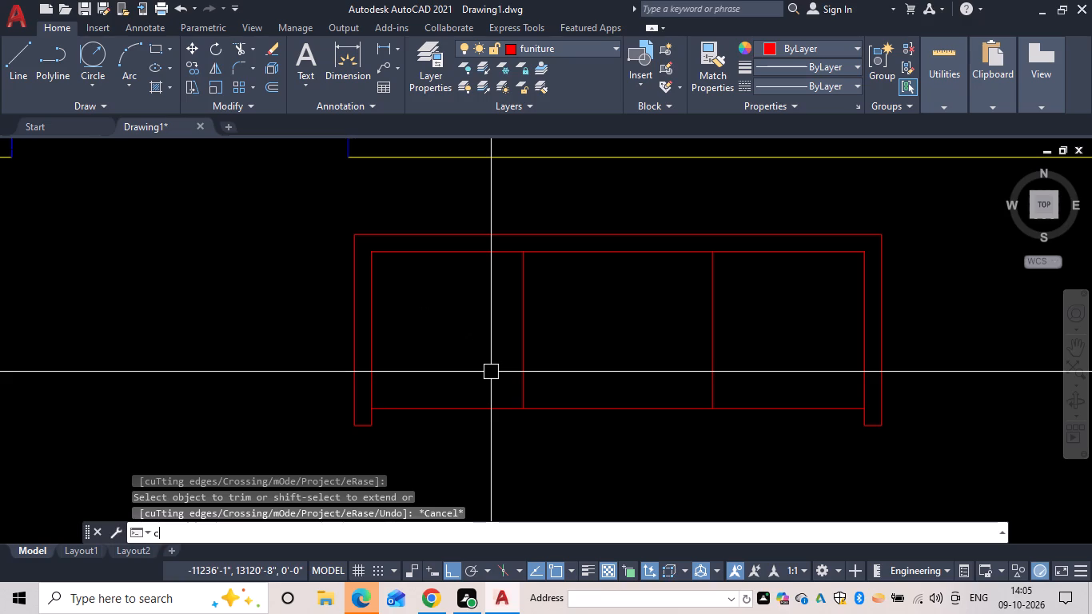
left_click(100, 92)
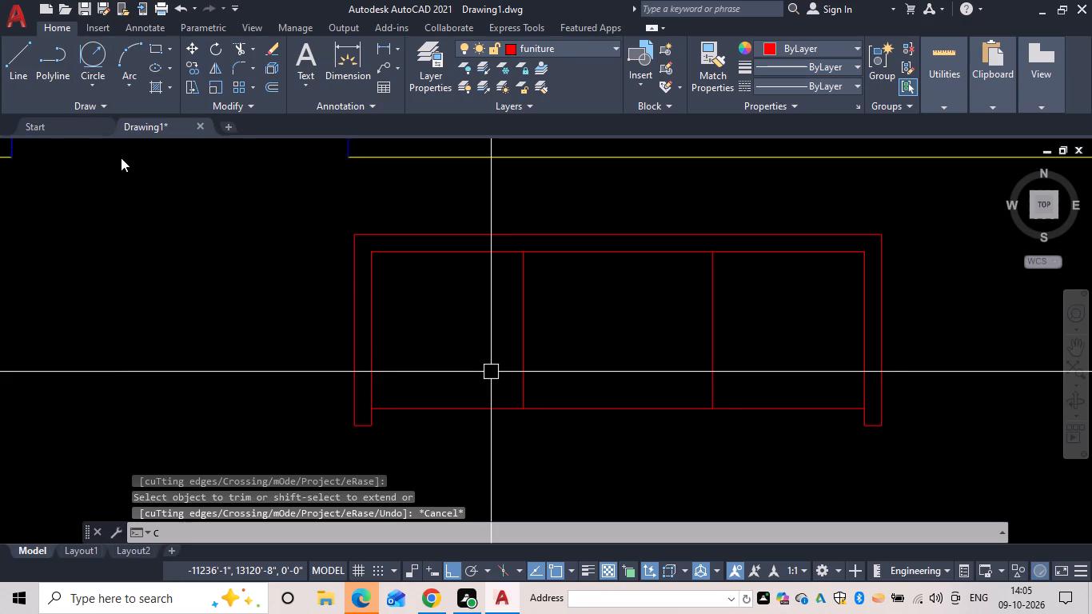
left_click(93, 86)
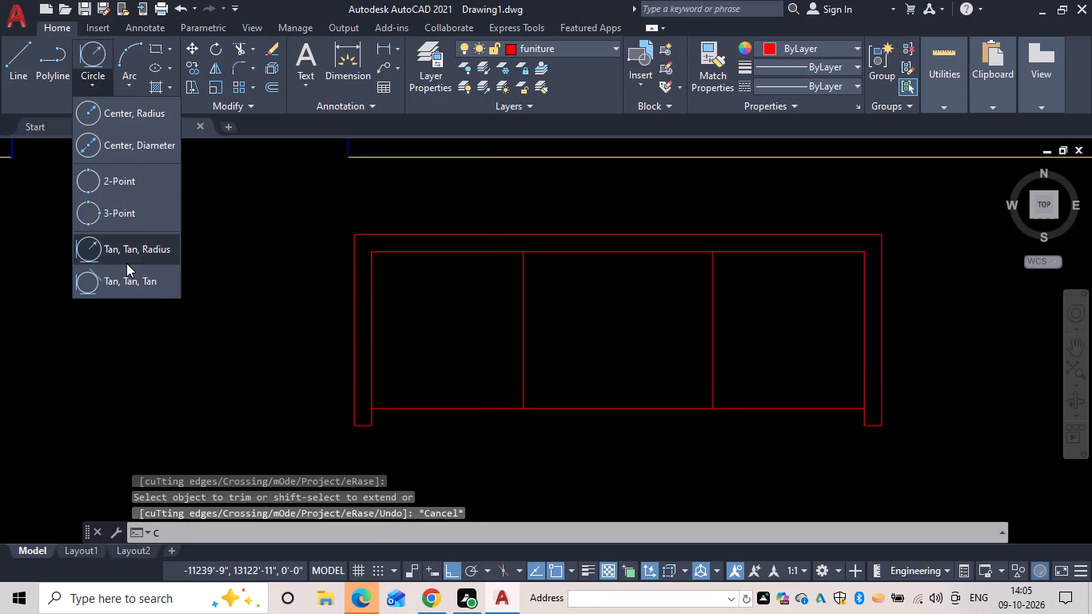
left_click(133, 252)
left_click_drag(491, 408, 493, 395)
key("space")
left_click(524, 362)
key("space")
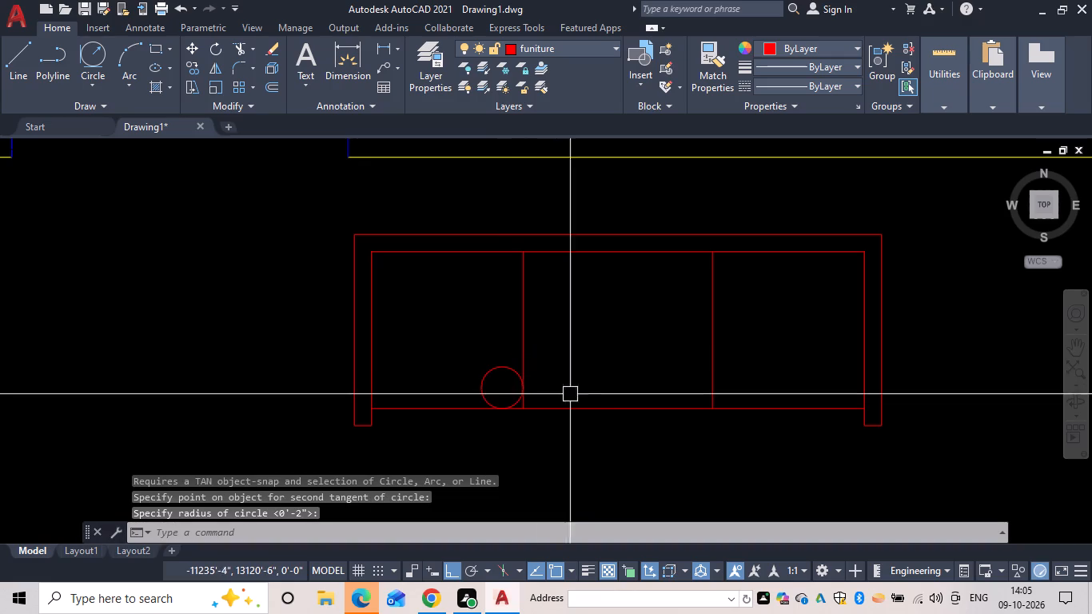
Draw a circle of the default 2" radius in the middle seat, tangent to the left divider and the bottom edge.
left_click(107, 86)
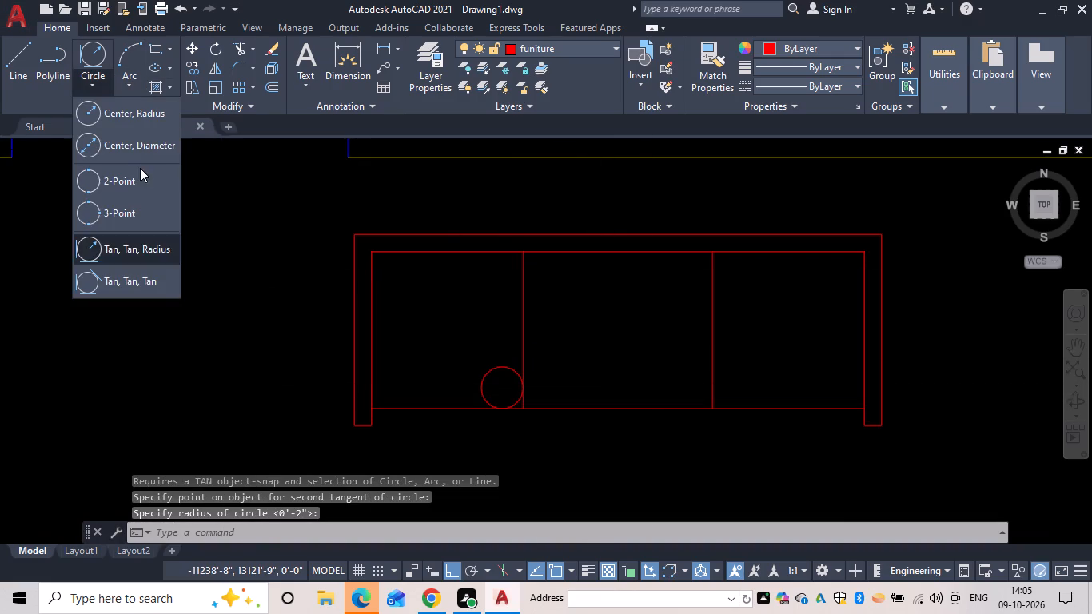
left_click(141, 245)
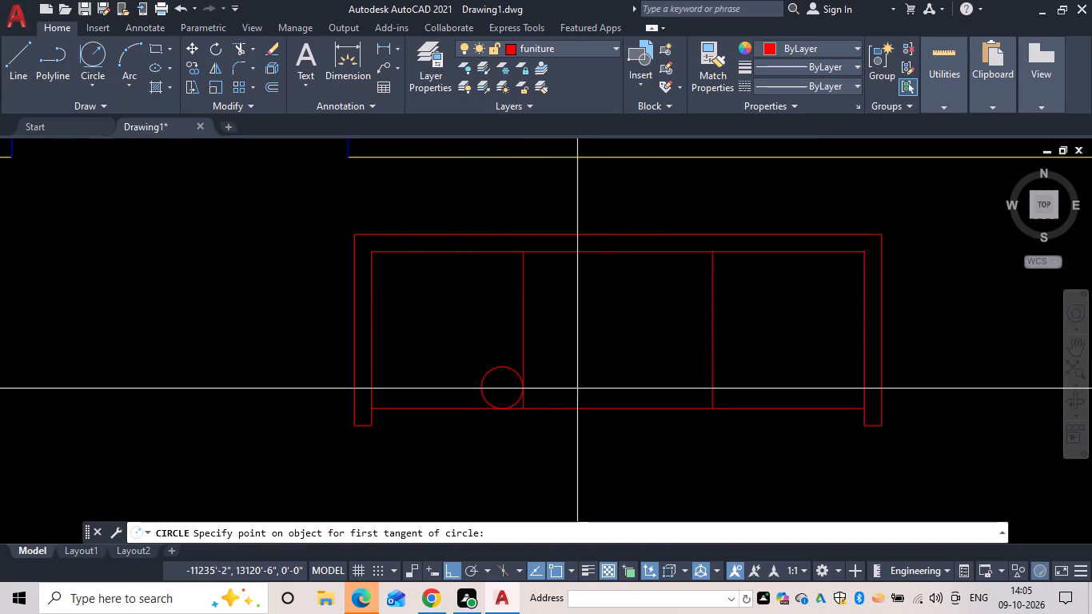
left_click(523, 376)
key("space")
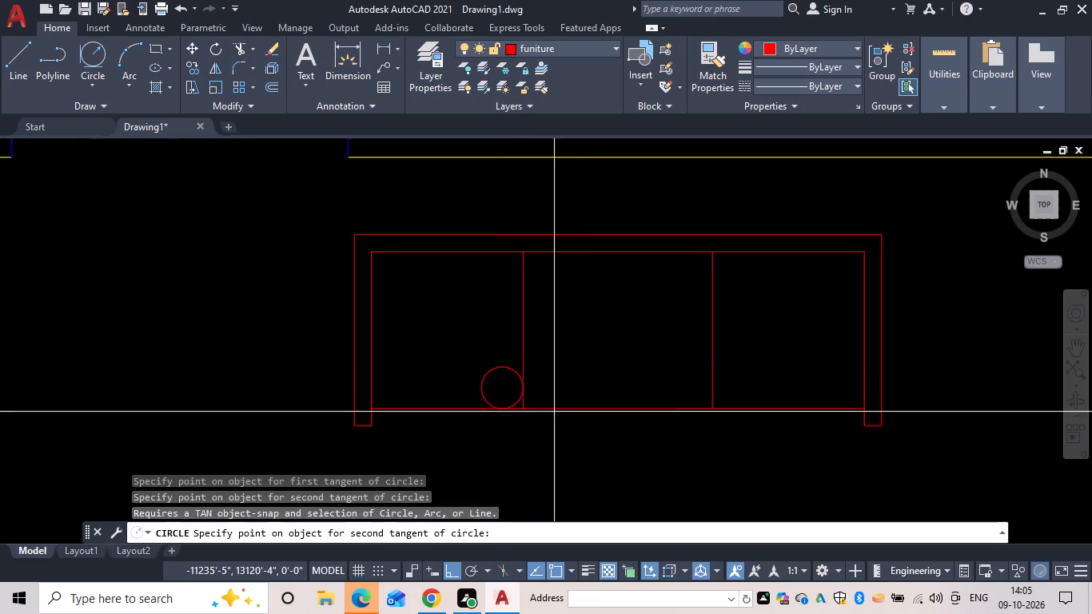
left_click(557, 409)
key("space")
Draw a circle of the default 2" radius in the middle seat, tangent to the bottom edge and the right divider.
key("space")
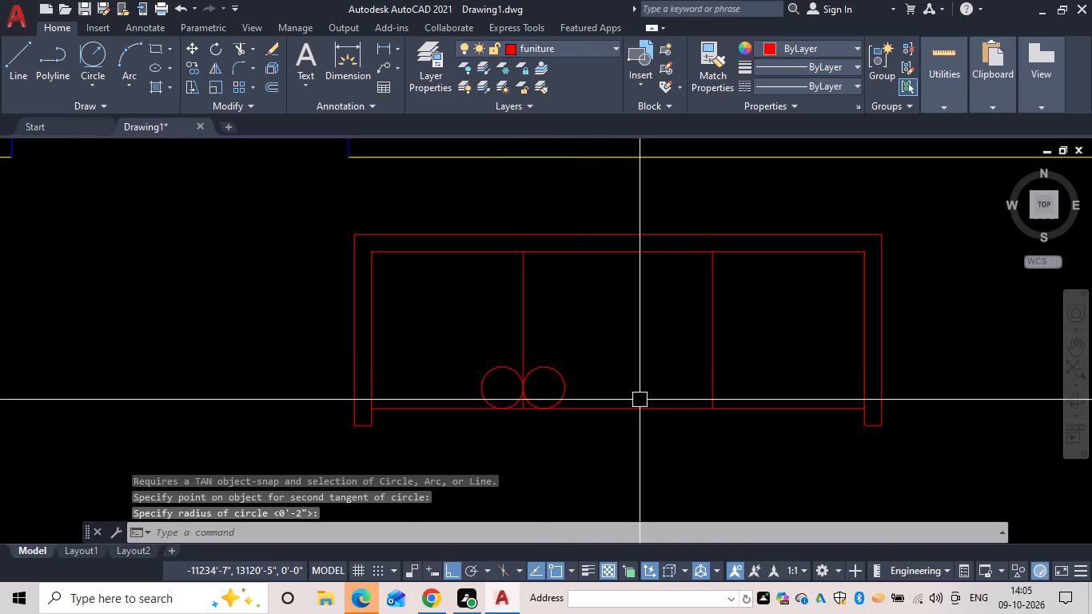
left_click(496, 531)
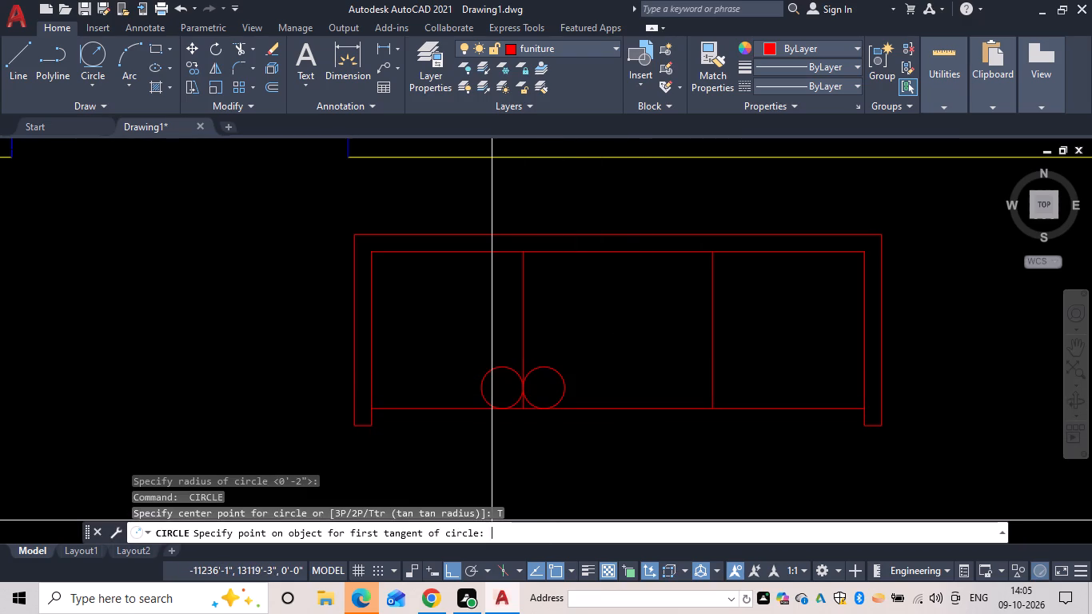
left_click(699, 408)
key("space")
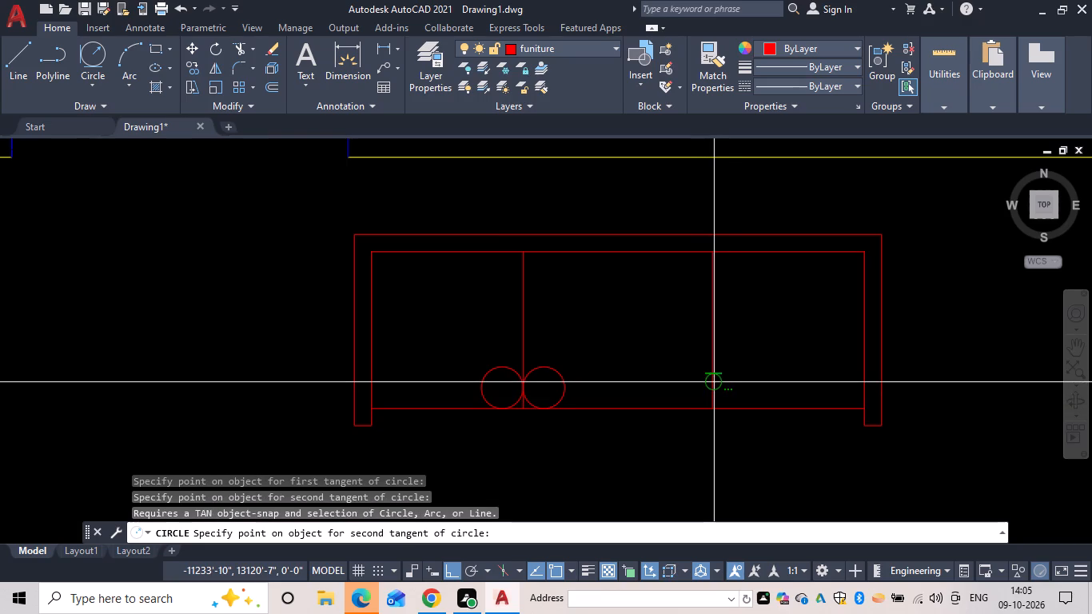
left_click(714, 382)
key("space")
Draw a Tan, Tan, Radius circle of the default 2" radius in the right seat, tangent to the right divider and bottom edge.
key("space")
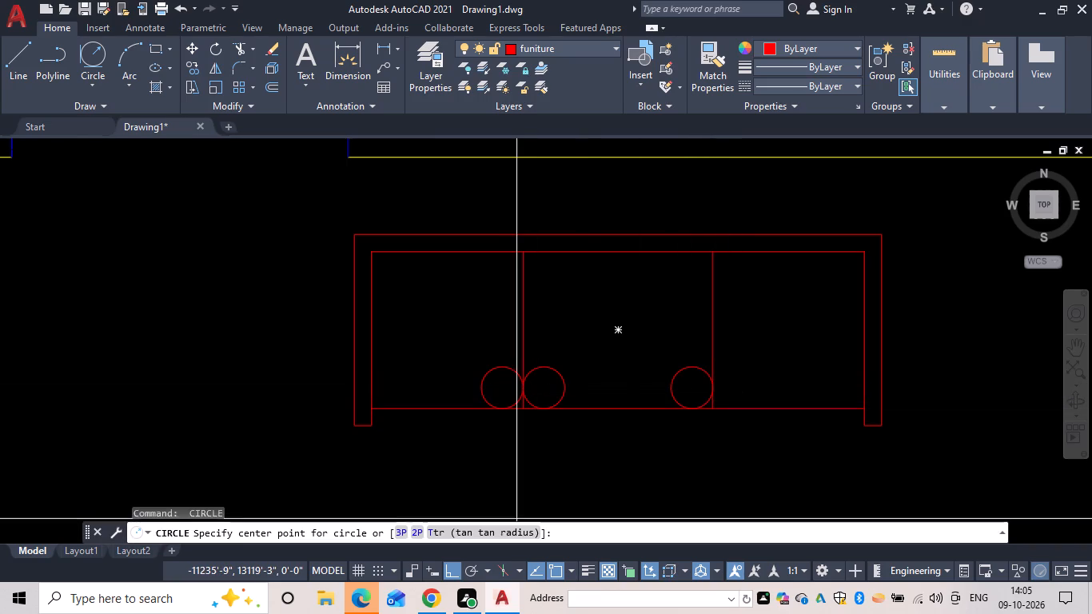
left_click(513, 528)
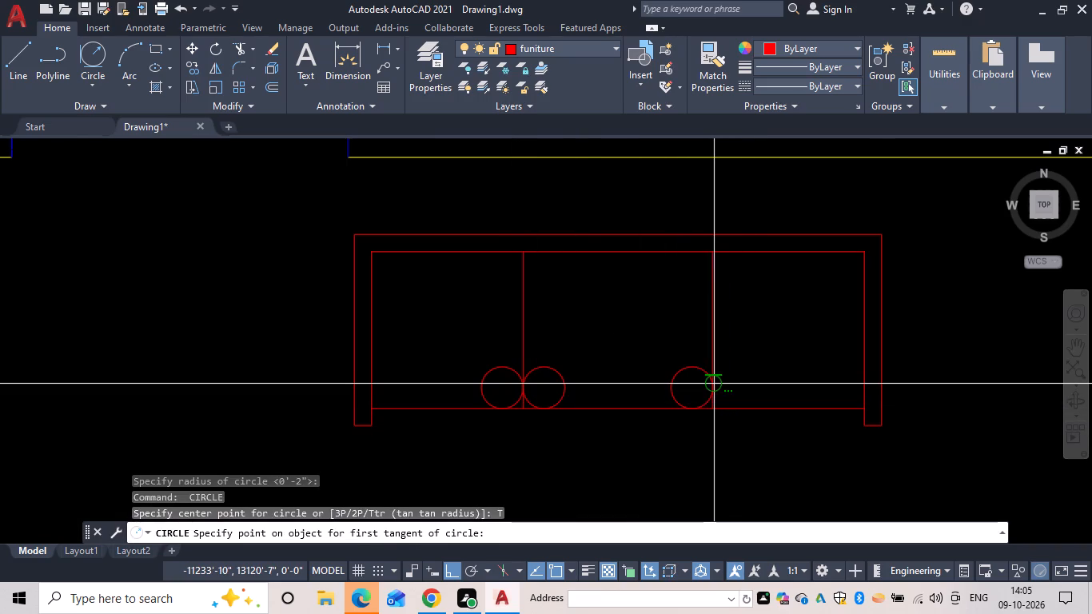
left_click(714, 384)
key("space")
left_click(740, 409)
key("space")
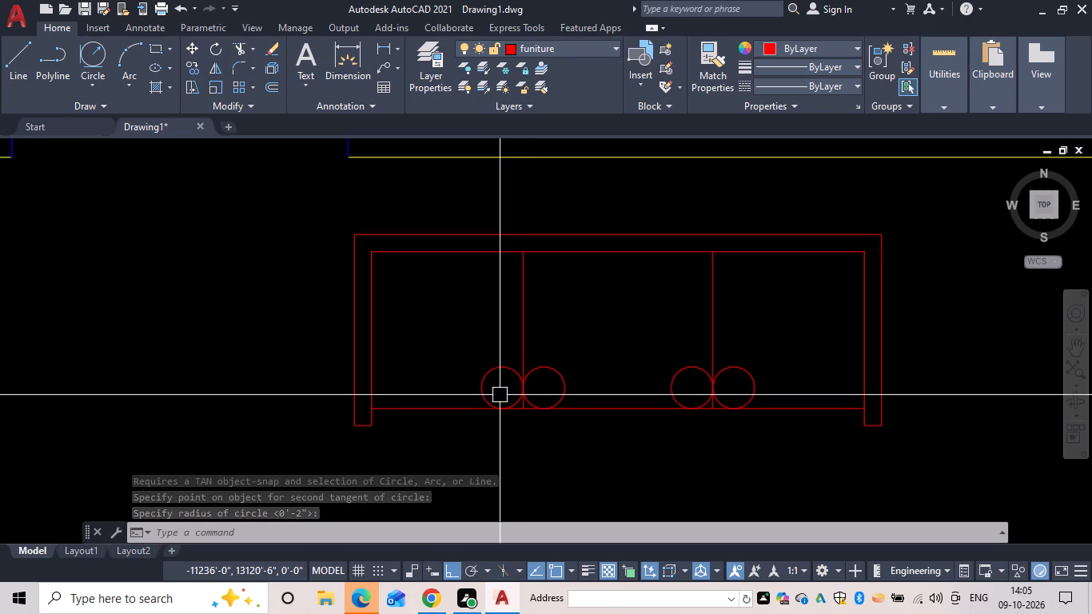
key("Escape")
Trim the four tangent circles down to the corner arcs beside the two seat dividers.
type("tr")
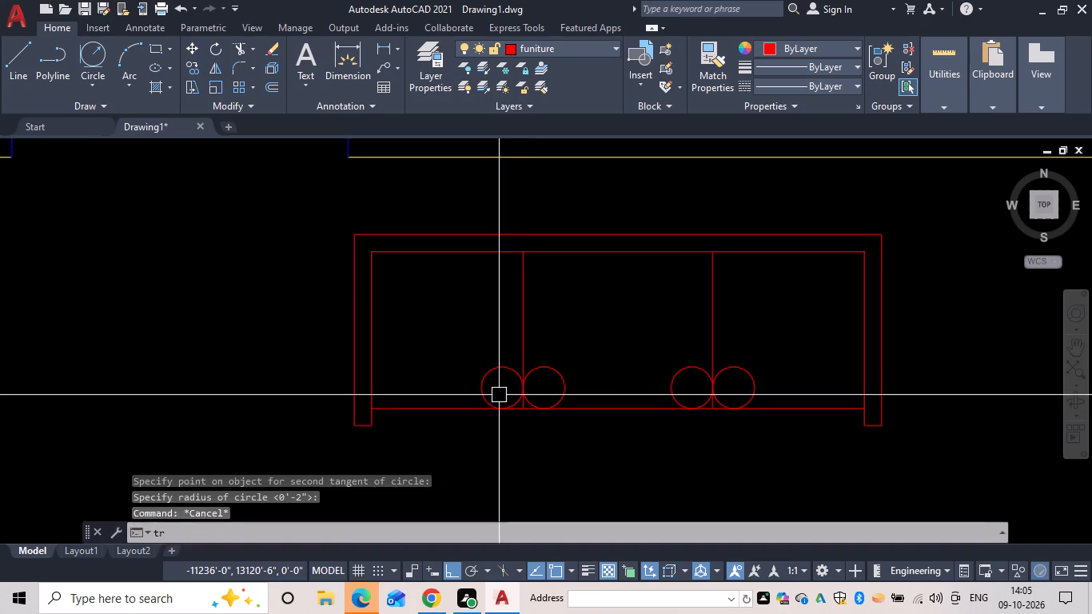
key("space")
left_click(493, 373)
left_click_drag(547, 374, 548, 374)
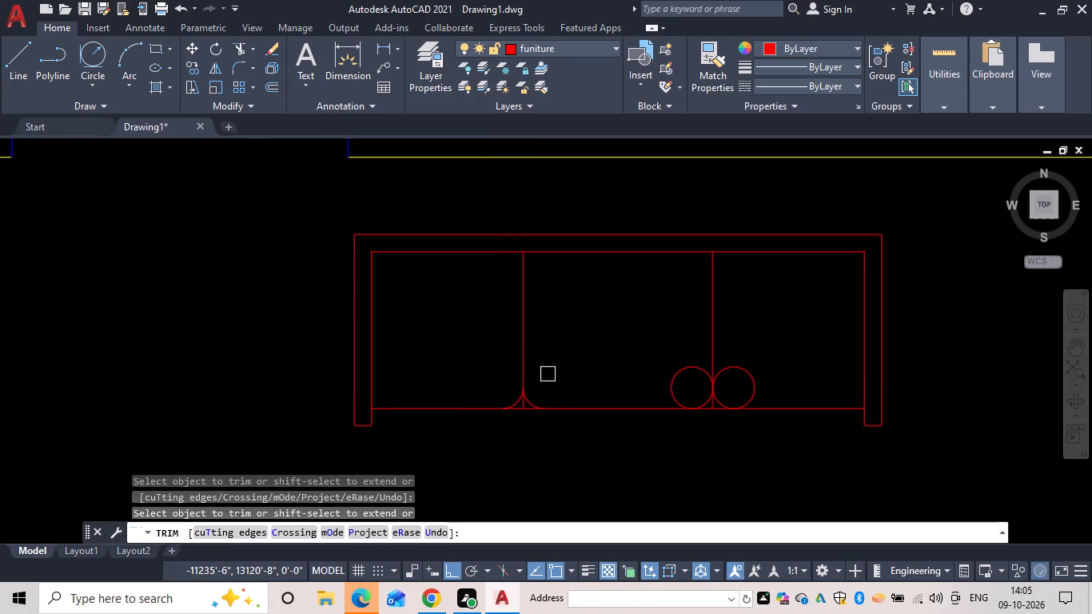
left_click_drag(548, 374, 557, 374)
left_click_drag(690, 375, 715, 376)
left_click(742, 372)
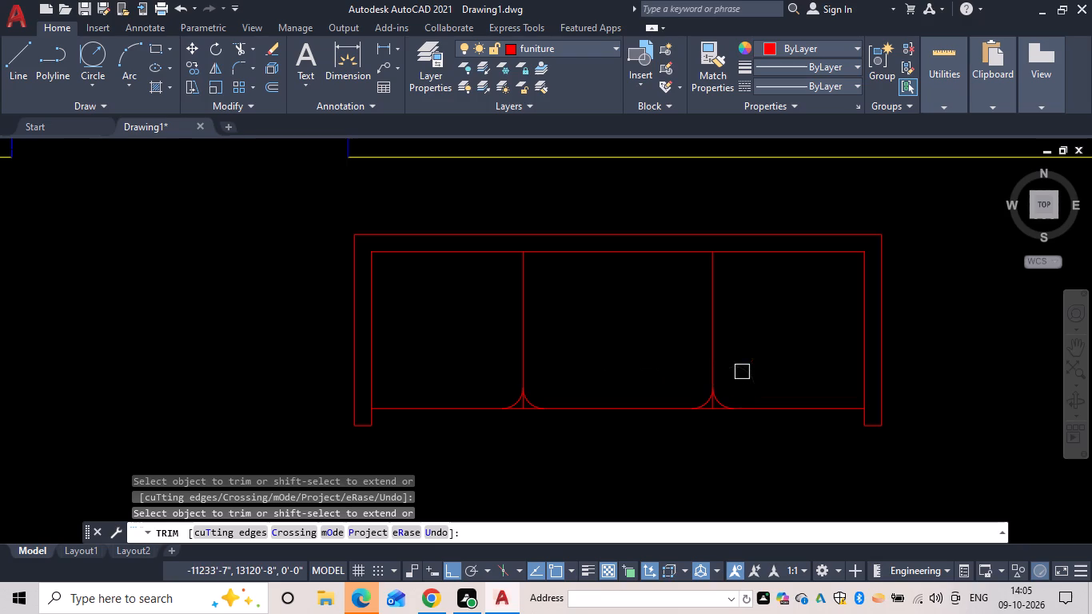
Trim the leftover divider ends and bottom-edge segments between the rounded corners at both seat dividers.
scroll(535, 458, "up", 2)
scroll(476, 381, "up", 3)
left_click_drag(476, 329, 547, 193)
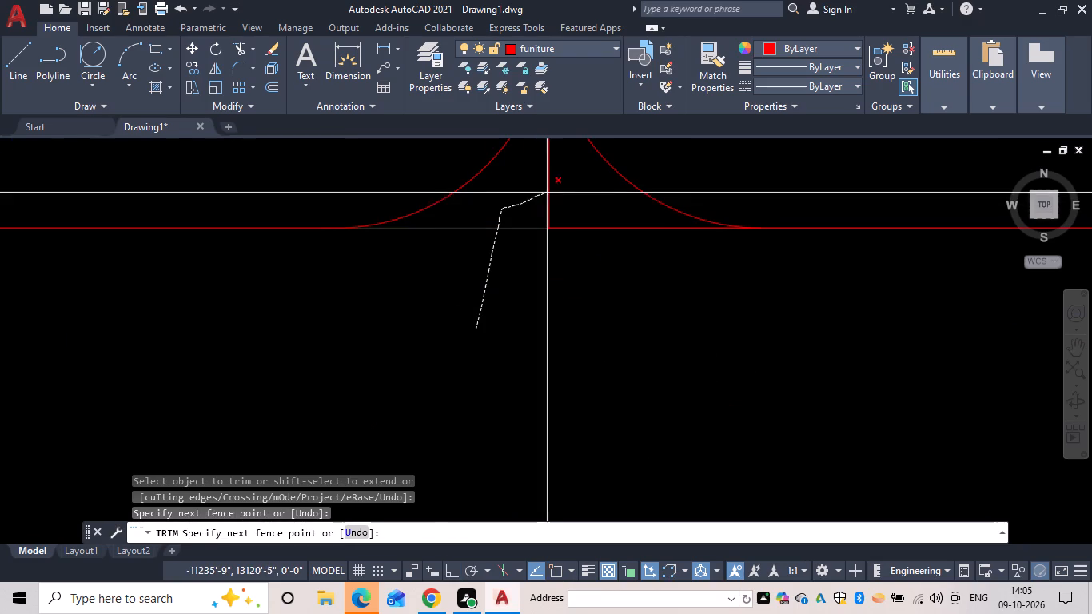
left_click_drag(547, 193, 632, 317)
scroll(650, 327, "down", 2)
middle_click_drag(650, 330, 70, 377)
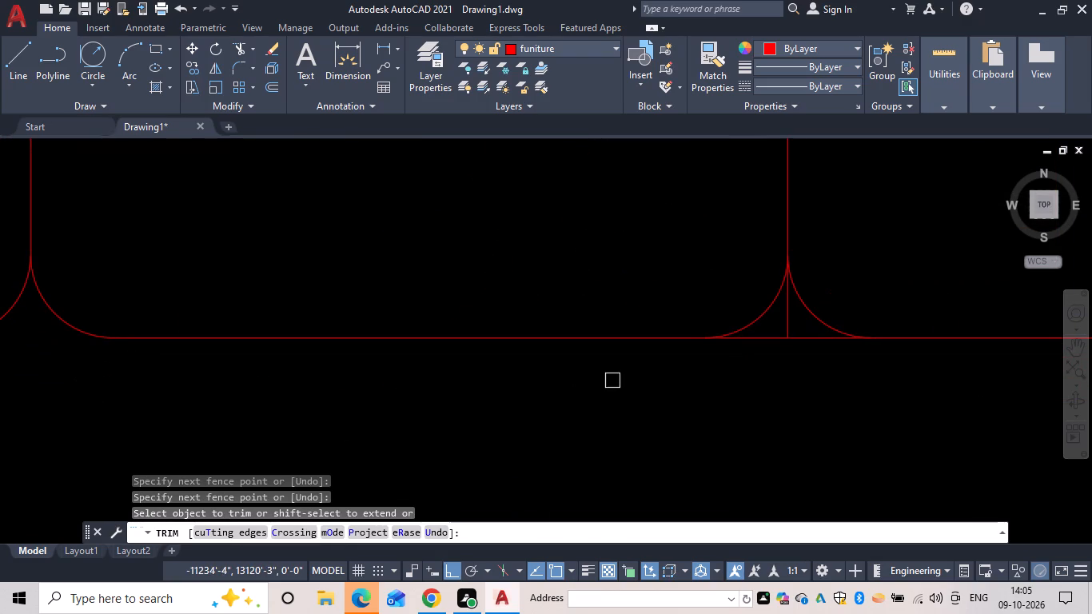
left_click_drag(770, 369, 785, 385)
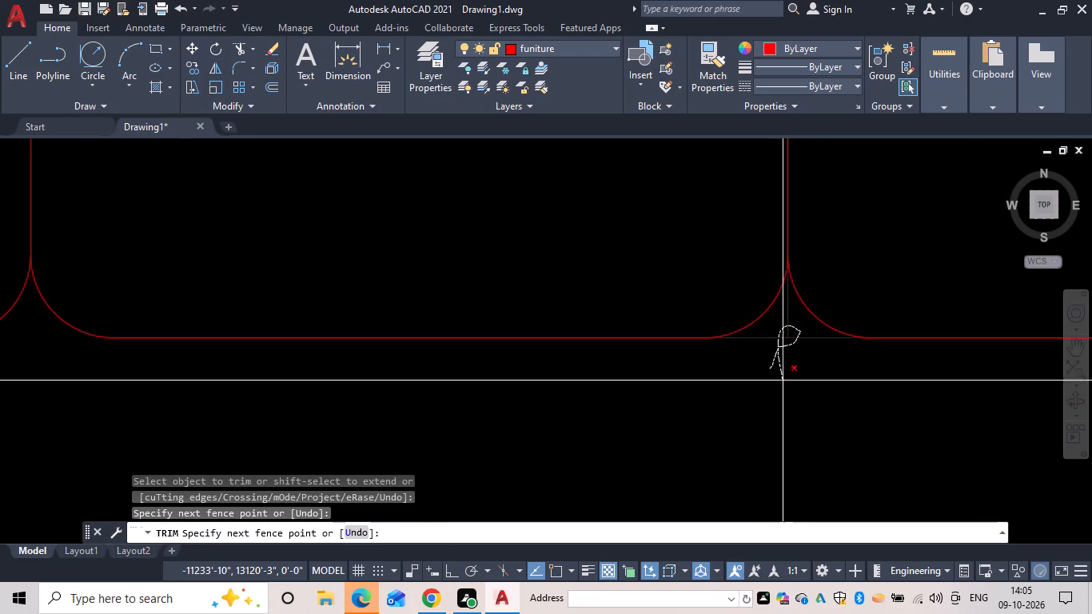
scroll(790, 385, "down", 2)
middle_click_drag(781, 385, 318, 378)
scroll(398, 419, "down", 2)
middle_click_drag(395, 419, 476, 385)
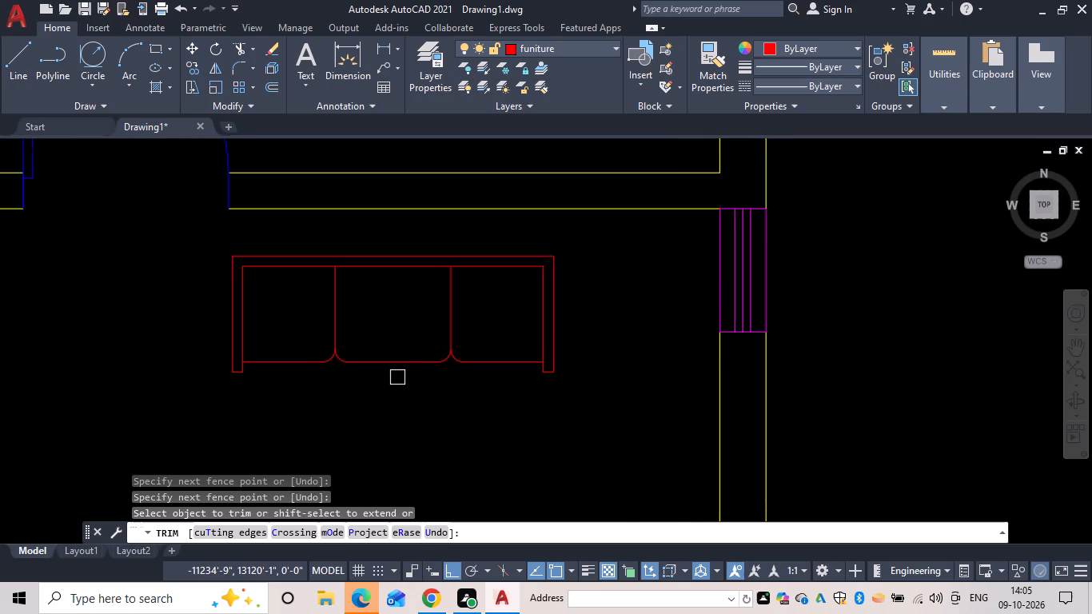
key("Escape")
Draw a small circle in the upper middle of the sofa's left seat.
key("c")
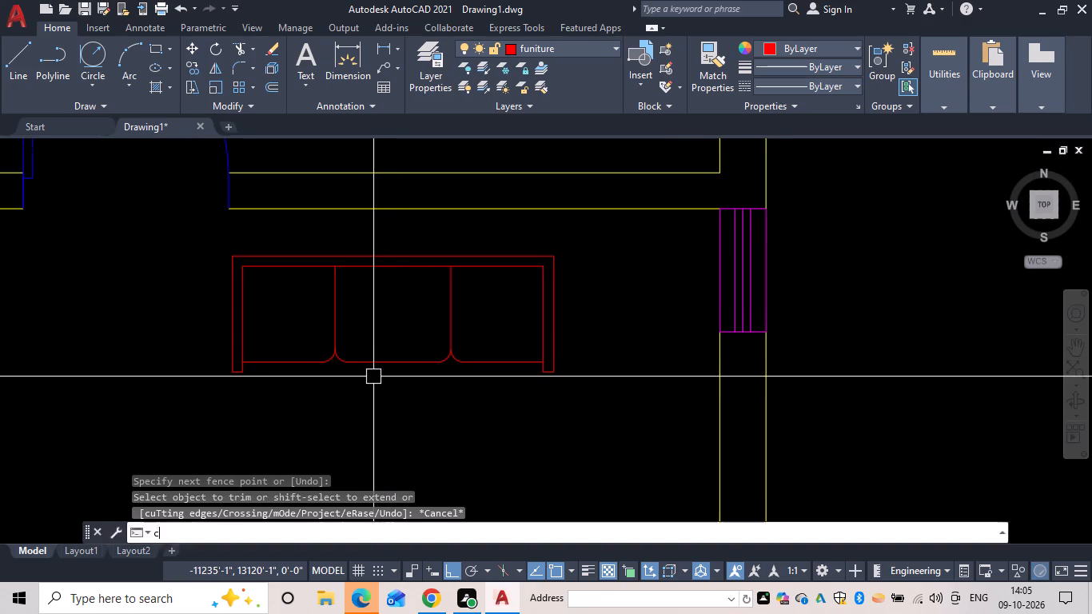
key("space")
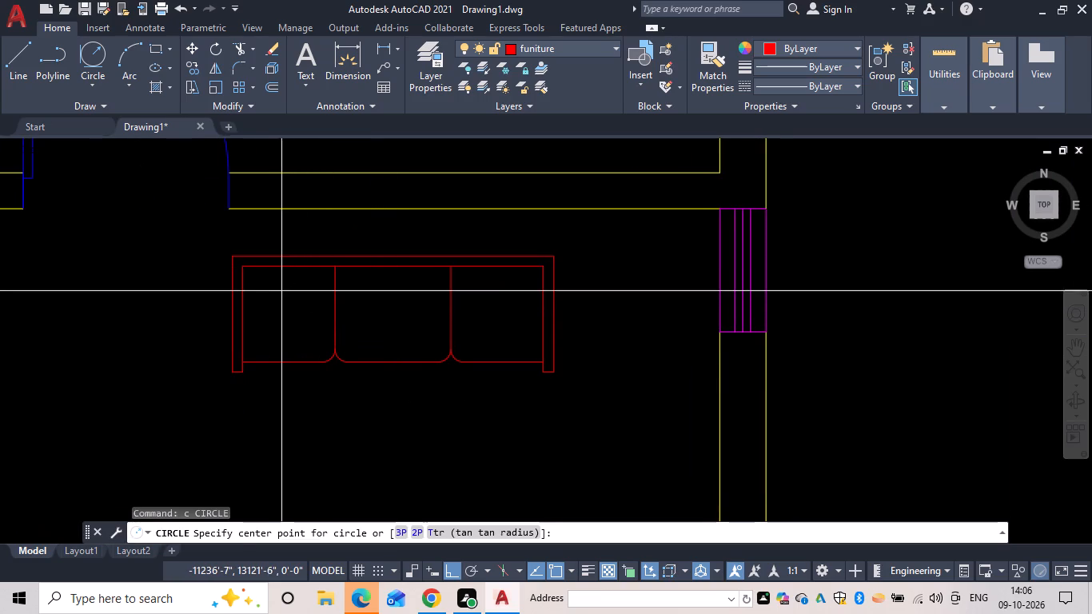
left_click(281, 295)
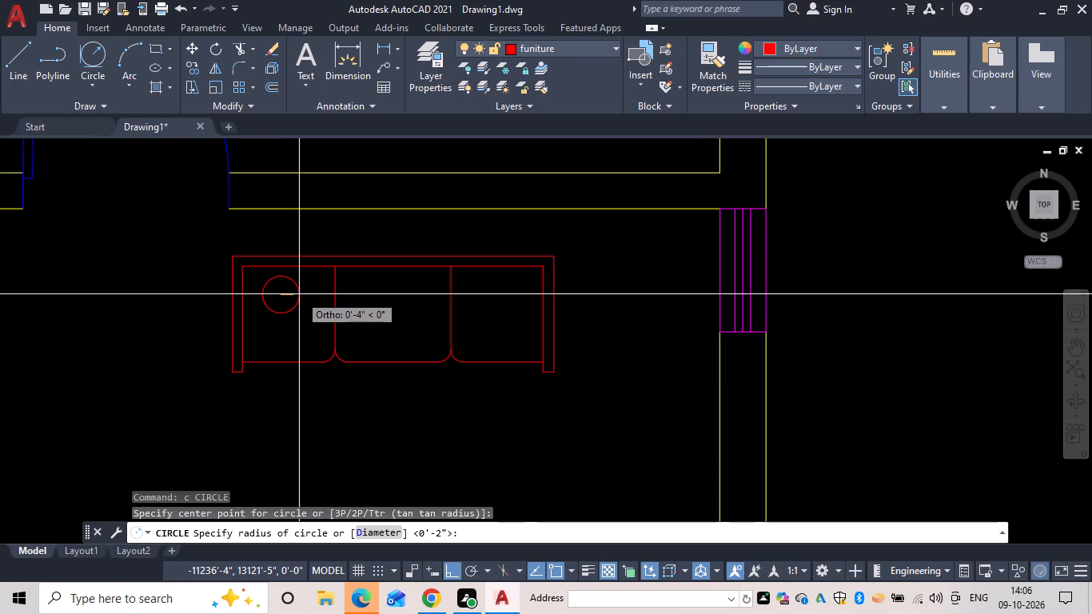
left_click(295, 294)
key("Escape")
Copy the left seat's circle horizontally into the middle and right seats.
type("co")
key("space")
left_click(297, 293)
key("space")
left_click_drag(295, 293, 334, 296)
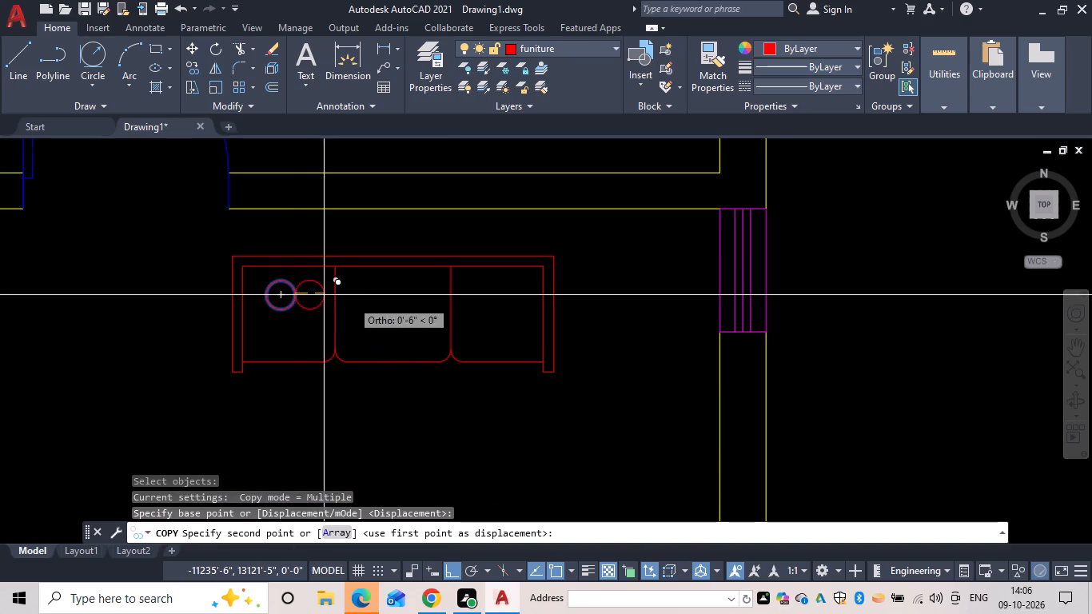
left_click(407, 315)
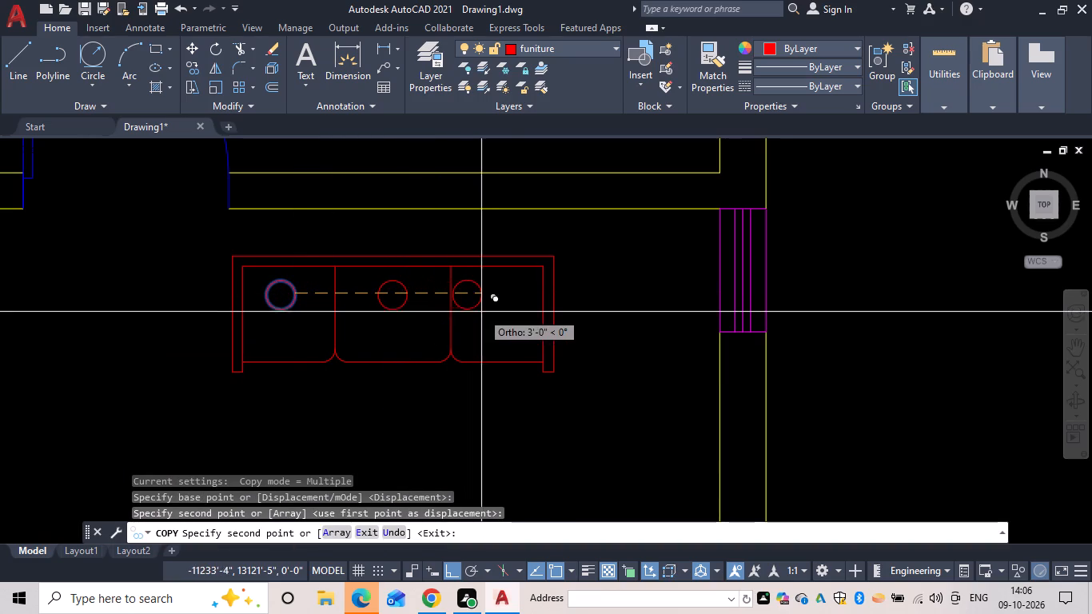
left_click(506, 309)
key("Escape")
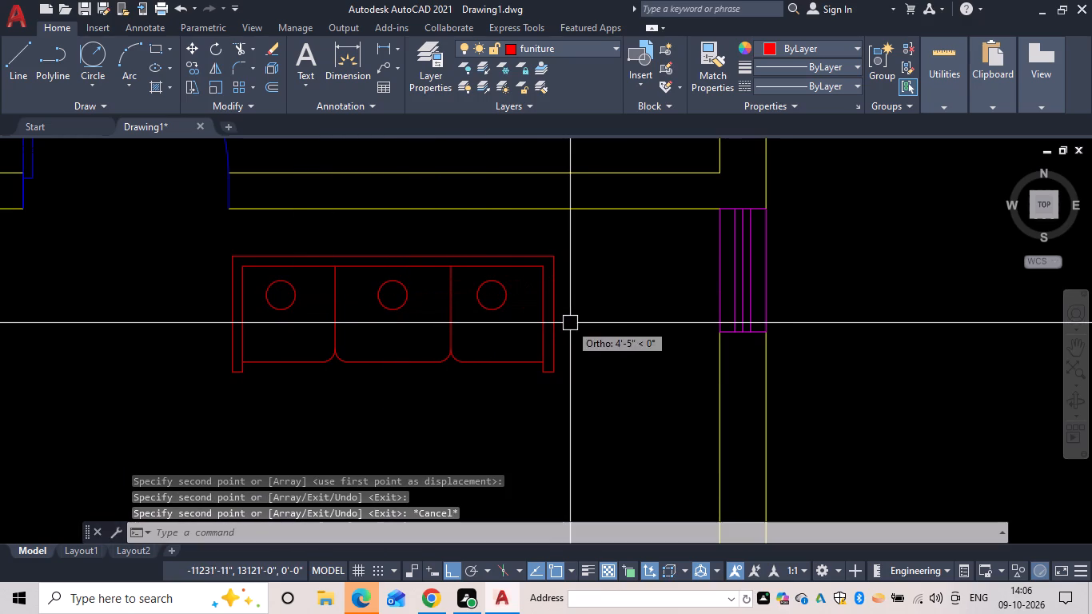
Draw a small, nearly square side table rectangle between the sofa's right arm and the window.
key("r")
key("e")
key("c")
key("space")
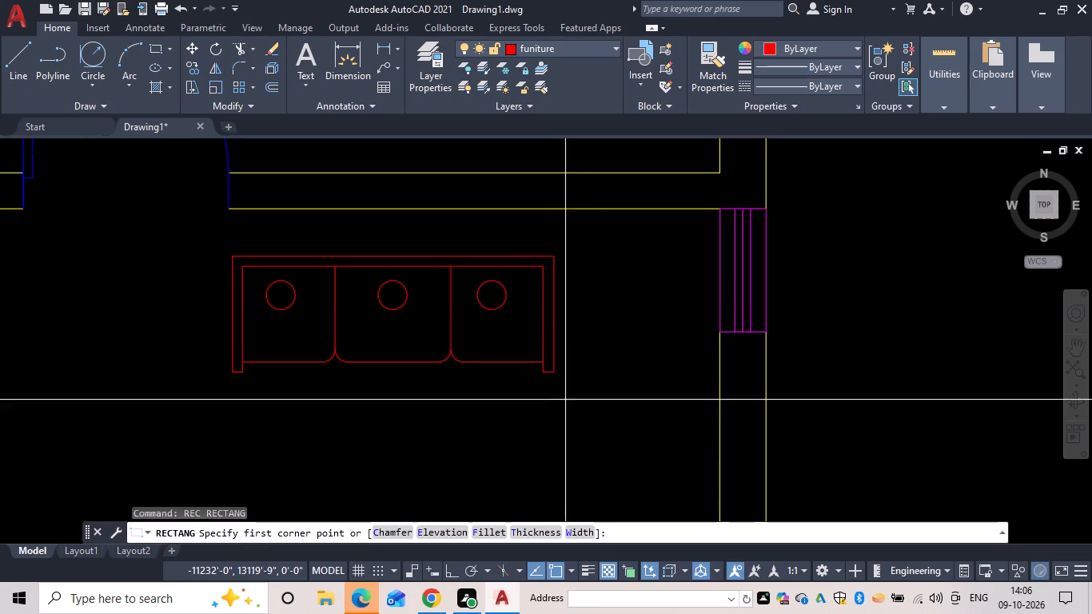
left_click(603, 257)
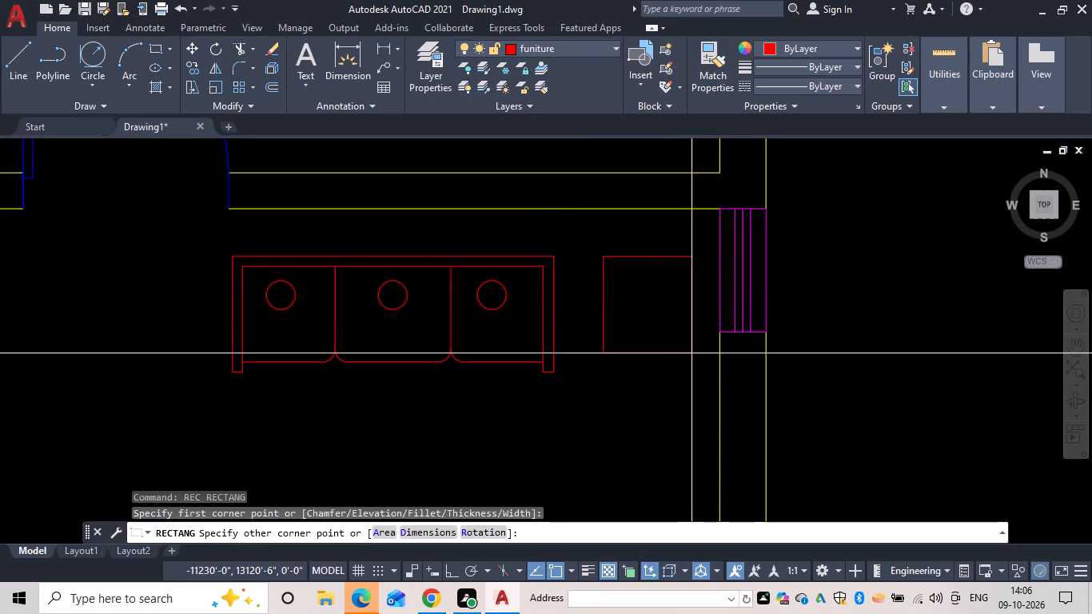
left_click(701, 345)
key("Escape")
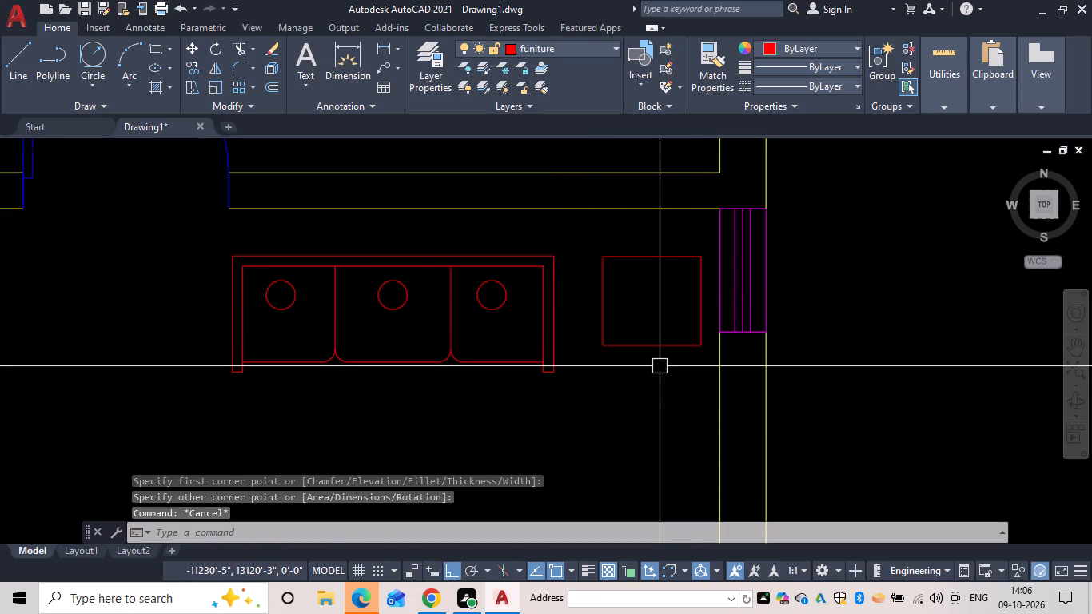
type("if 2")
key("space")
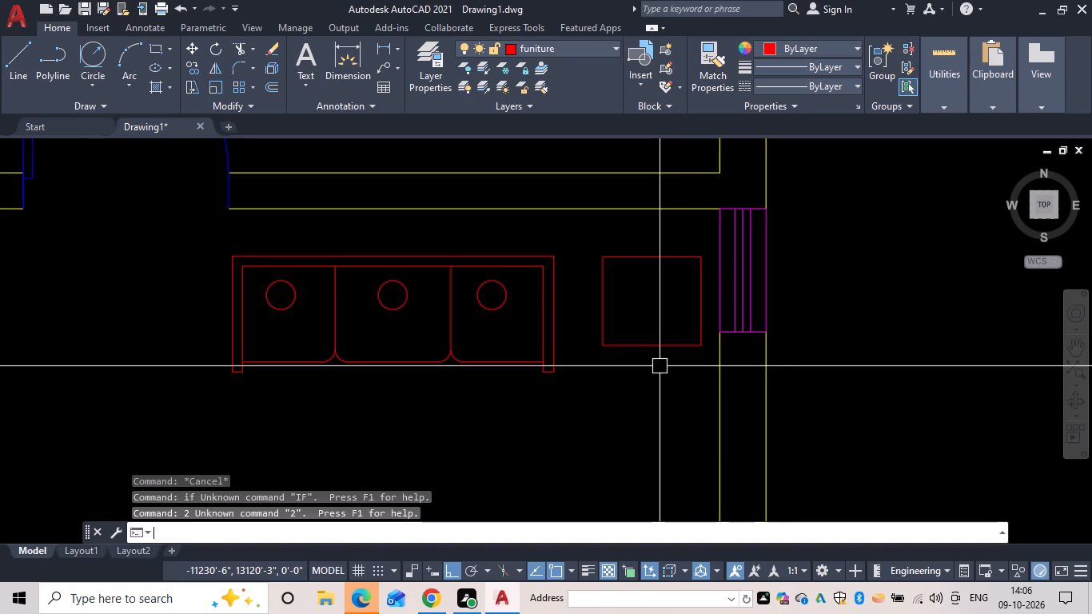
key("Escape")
Offset the side table rectangle inward by 2", and offset the resulting rectangle inward by 2" again.
type("of 2")
key("space")
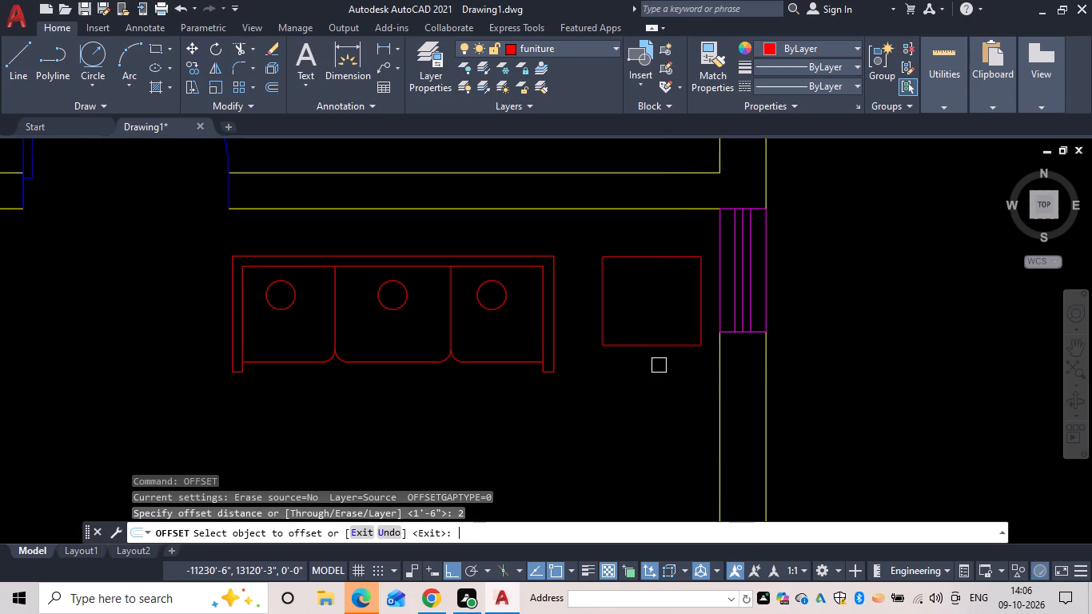
left_click(674, 340)
left_click(668, 324)
left_click(676, 330)
left_click(670, 313)
key("Escape")
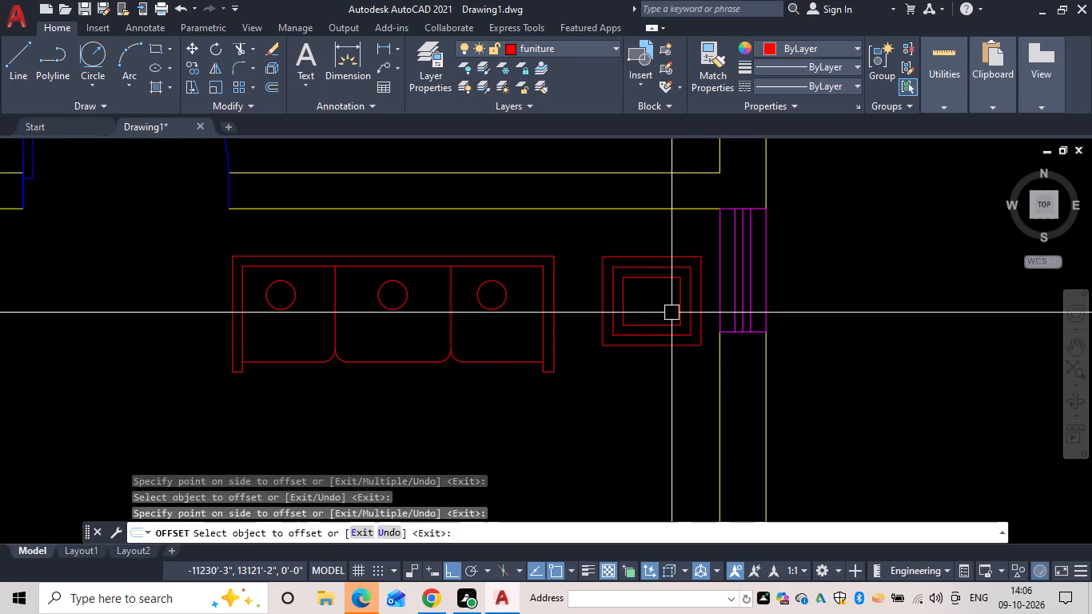
Copy the whole three-seat sofa straight down into the open floor area below the original.
scroll(641, 363, "down", 1)
middle_click(641, 363)
scroll(640, 364, "down", 1)
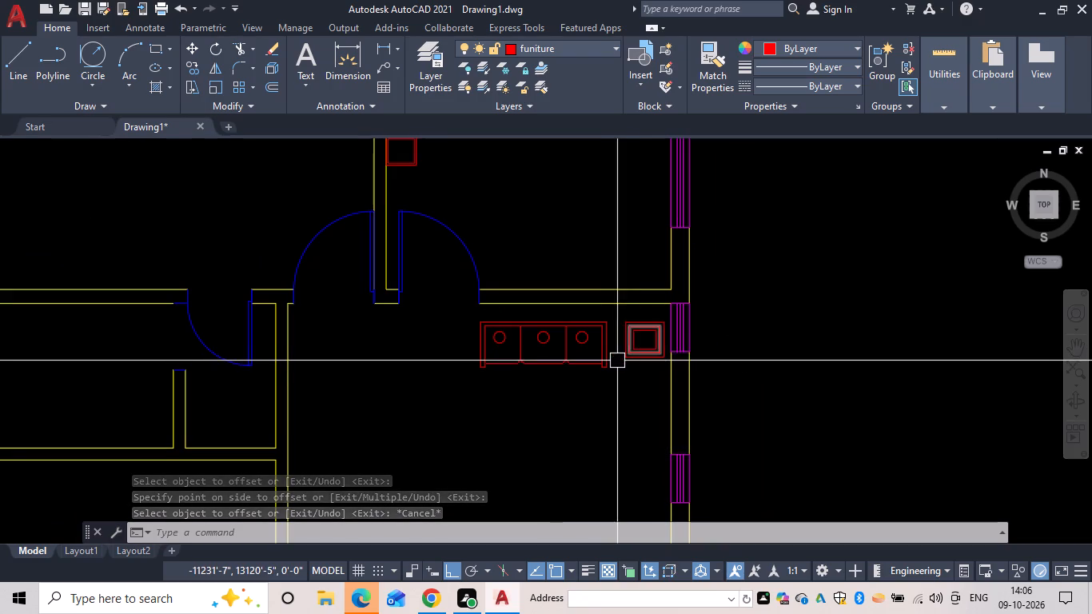
middle_click_drag(607, 359, 586, 323)
key("Escape")
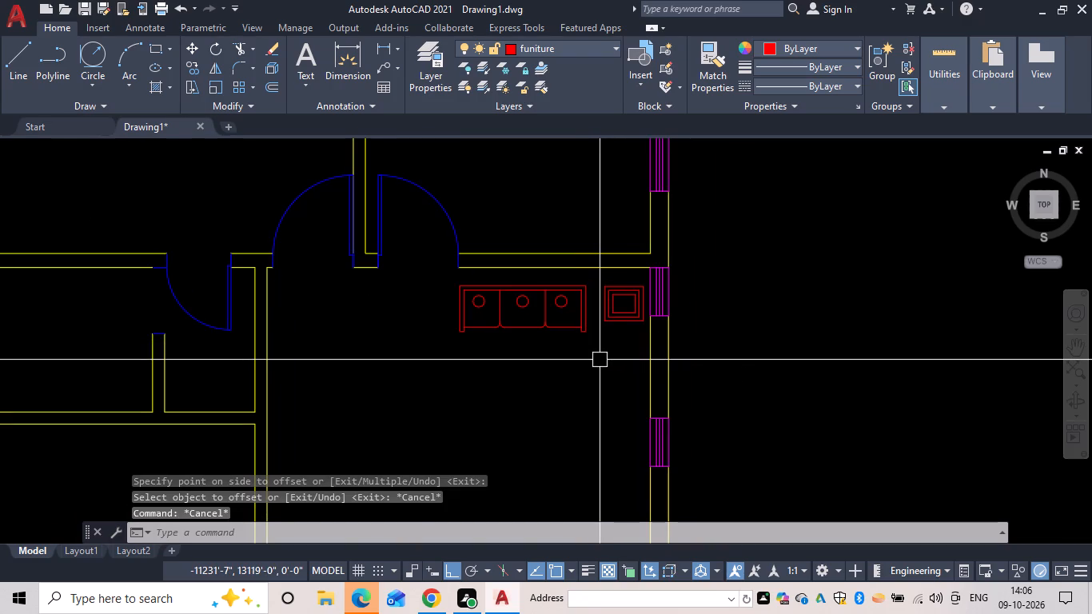
type("co")
key("space")
left_click(592, 366)
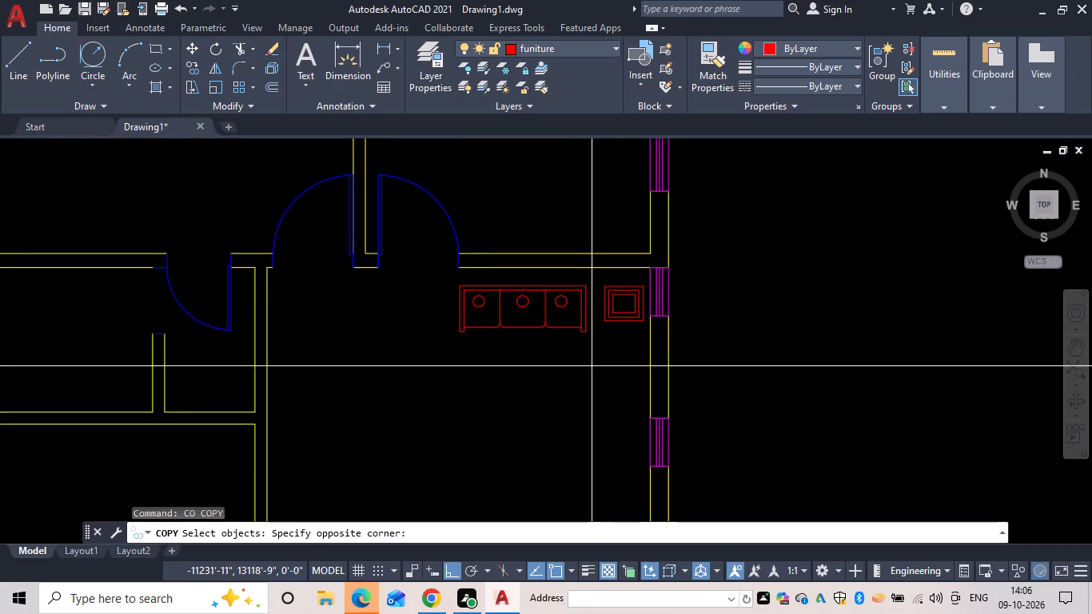
left_click(453, 291)
key("space")
left_click_drag(518, 308, 518, 317)
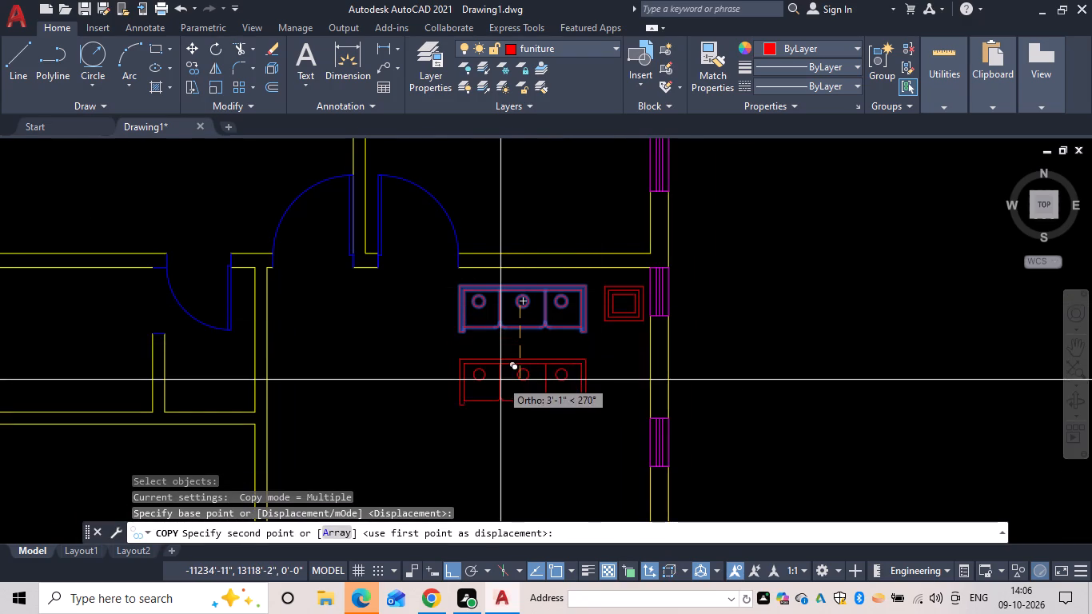
left_click(502, 422)
key("Escape")
Rotate the copied sofa a quarter turn clockwise about its upper right corner so its back faces the window wall.
type("ro")
key("space")
left_click_drag(602, 469, 564, 451)
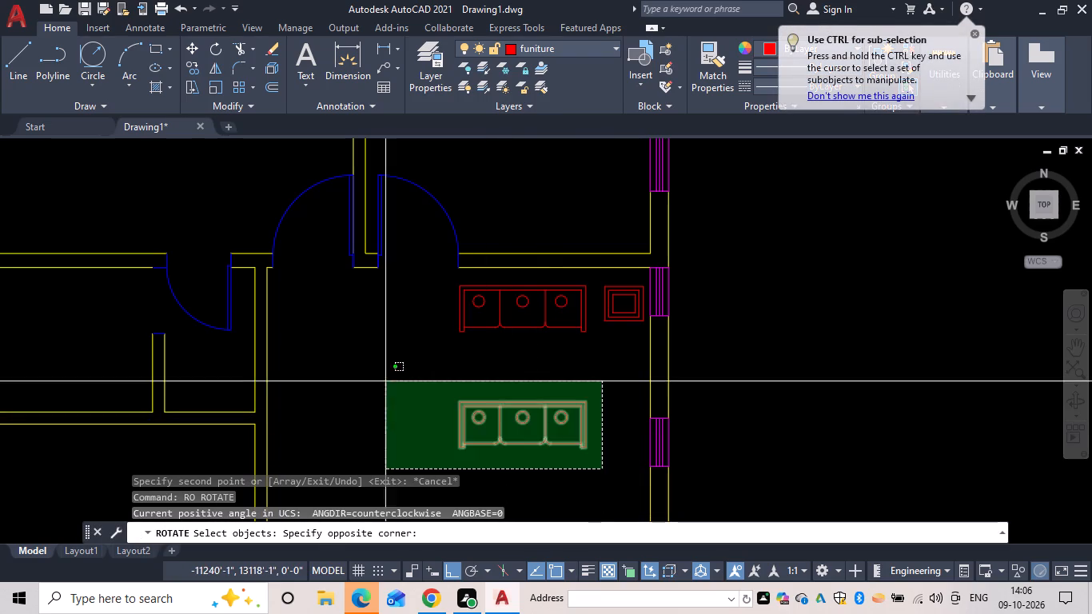
left_click(404, 387)
key("space")
left_click(583, 407)
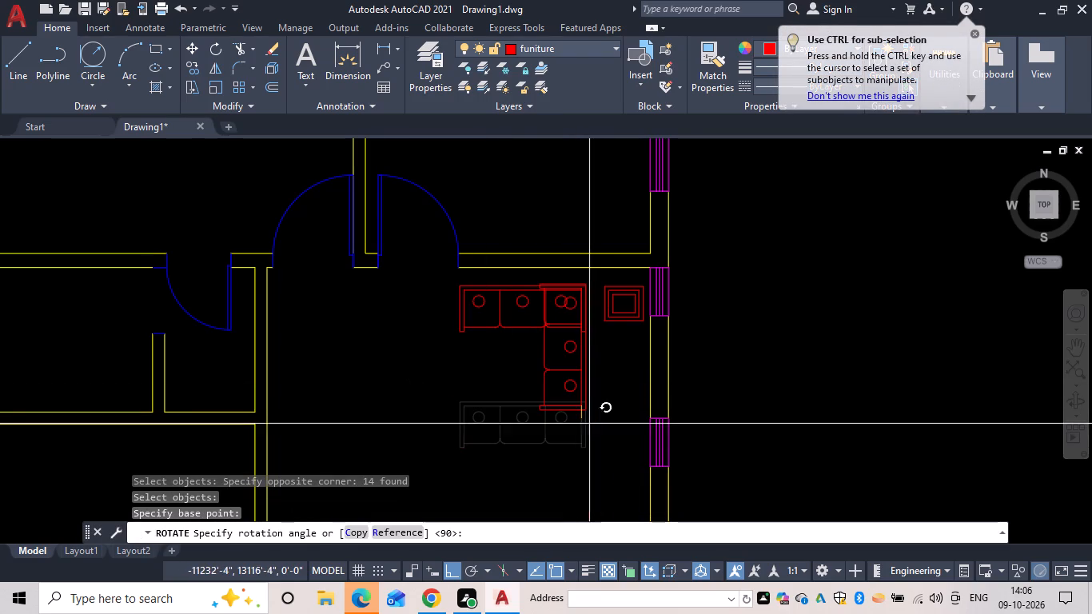
left_click(595, 462)
key("Escape")
Move the rotated sofa's outline, seats, corner arcs and circles straight down, clear of the original sofa.
key("m")
key("space")
left_click_drag(596, 461, 583, 447)
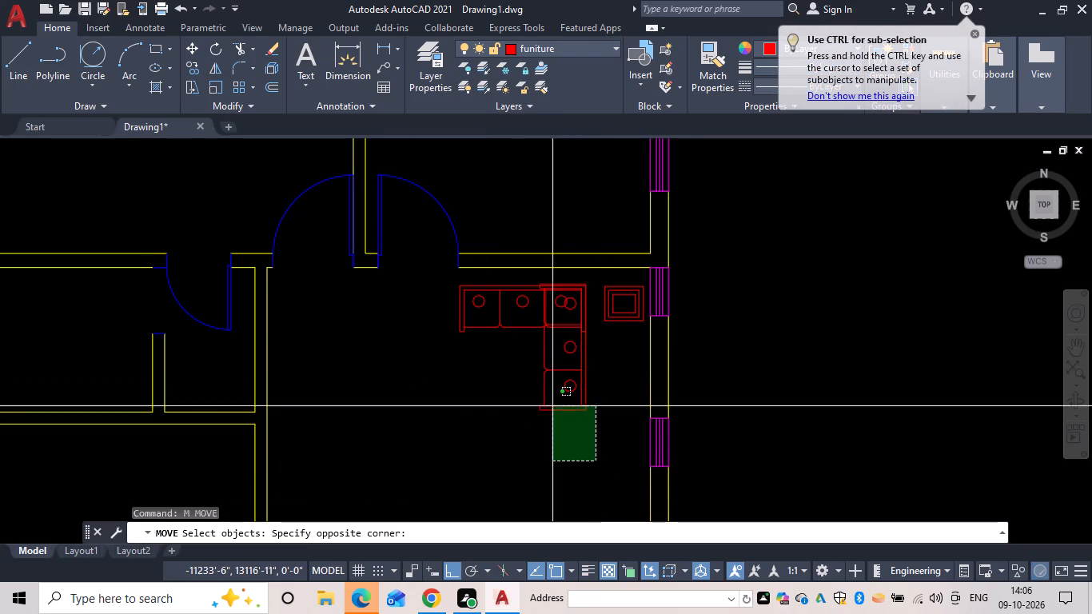
left_click(514, 344)
scroll(589, 340, "up", 3)
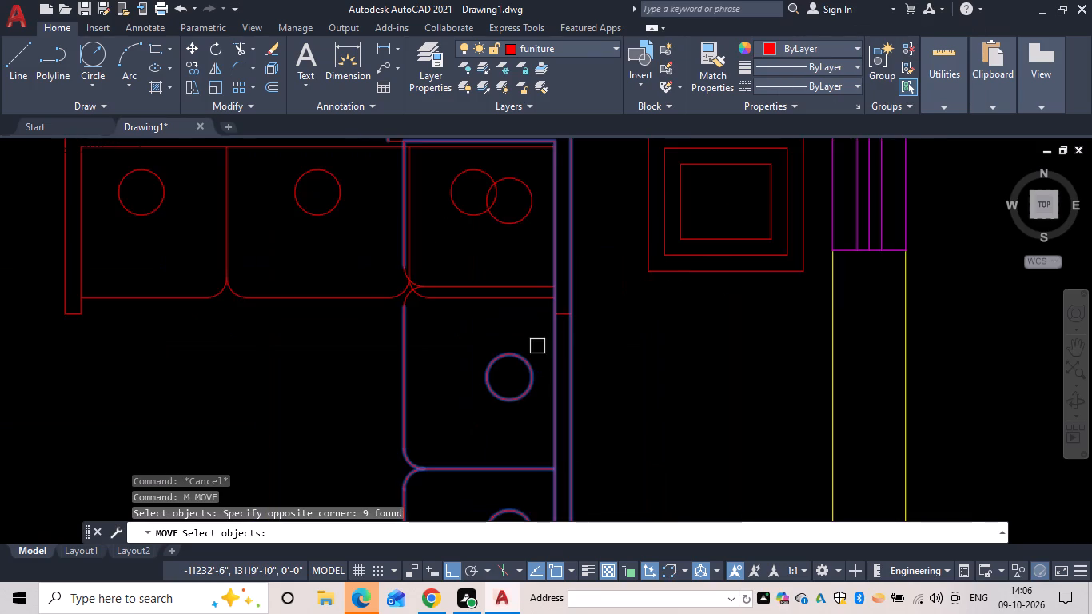
middle_click_drag(537, 346, 576, 433)
left_click(553, 313)
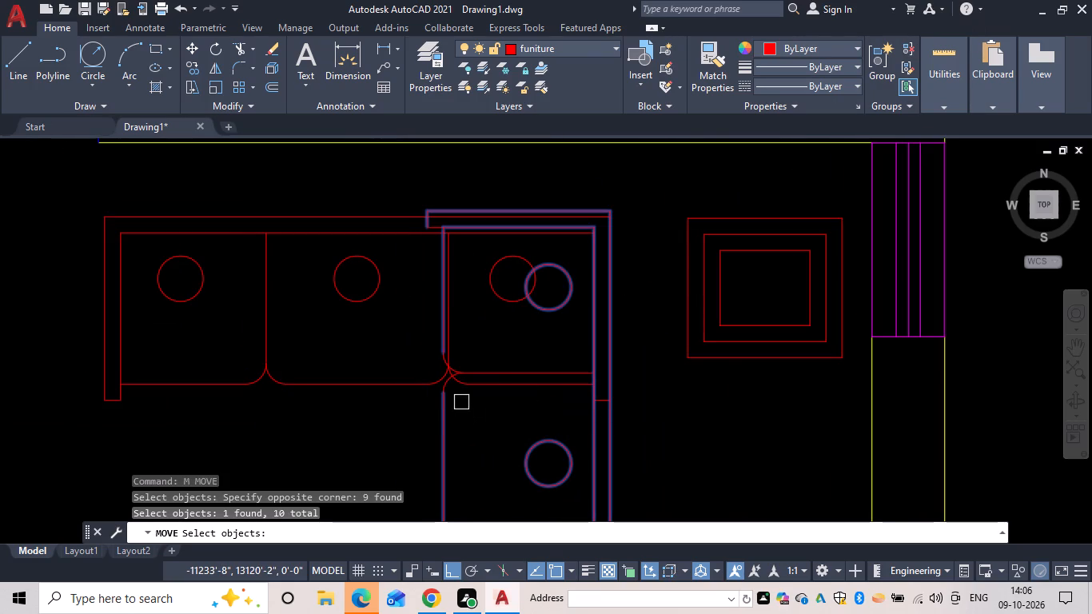
scroll(444, 388, "up", 3)
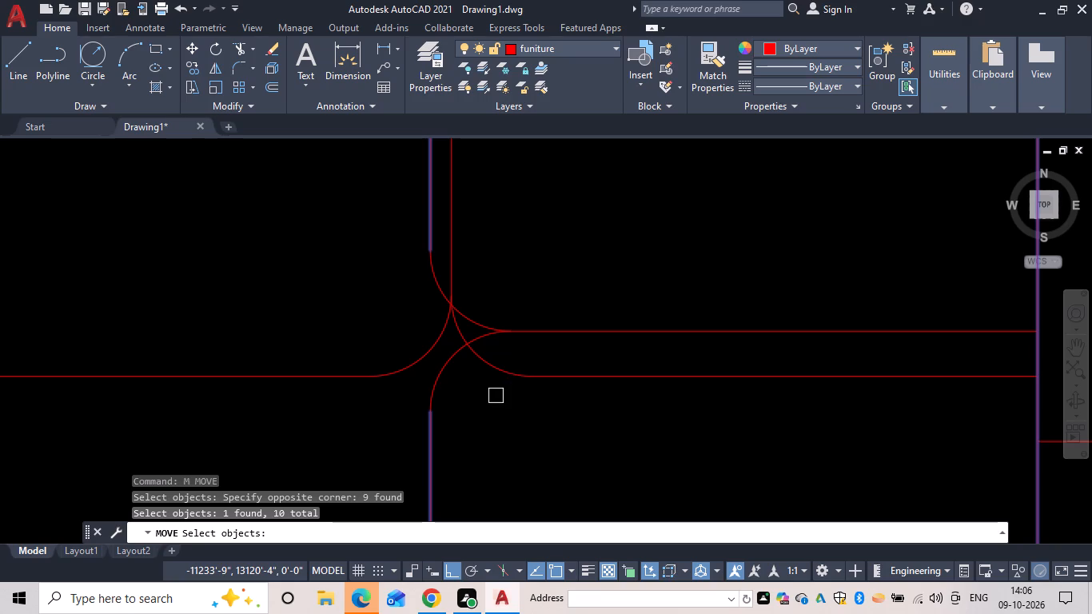
left_click(531, 328)
left_click_drag(490, 323, 484, 333)
left_click(471, 349)
scroll(508, 362, "down", 4)
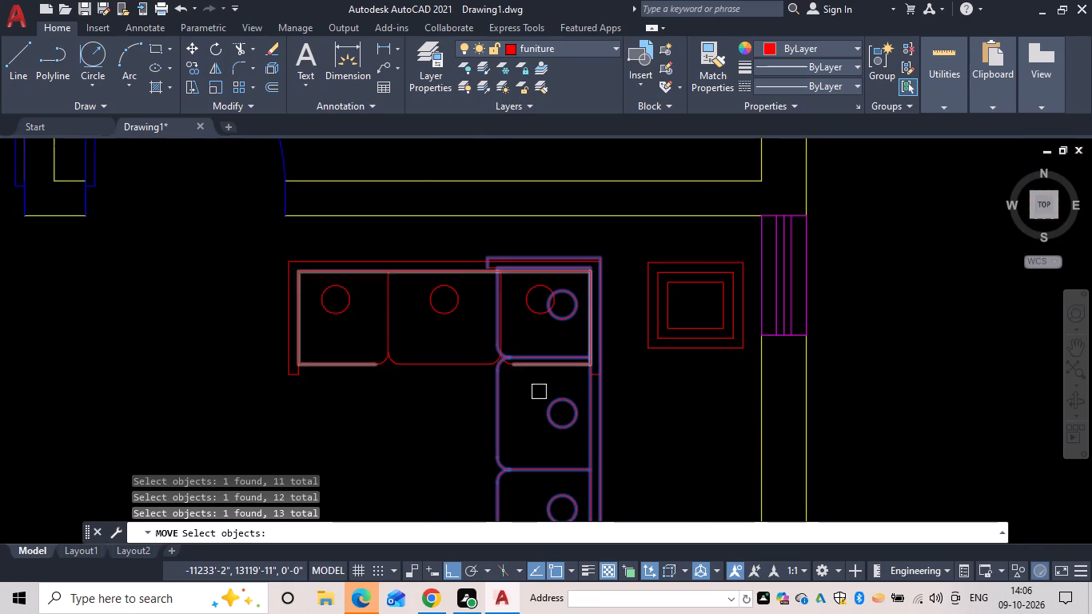
scroll(538, 393, "down", 1)
middle_click_drag(538, 393, 503, 277)
key("space")
left_click(526, 391)
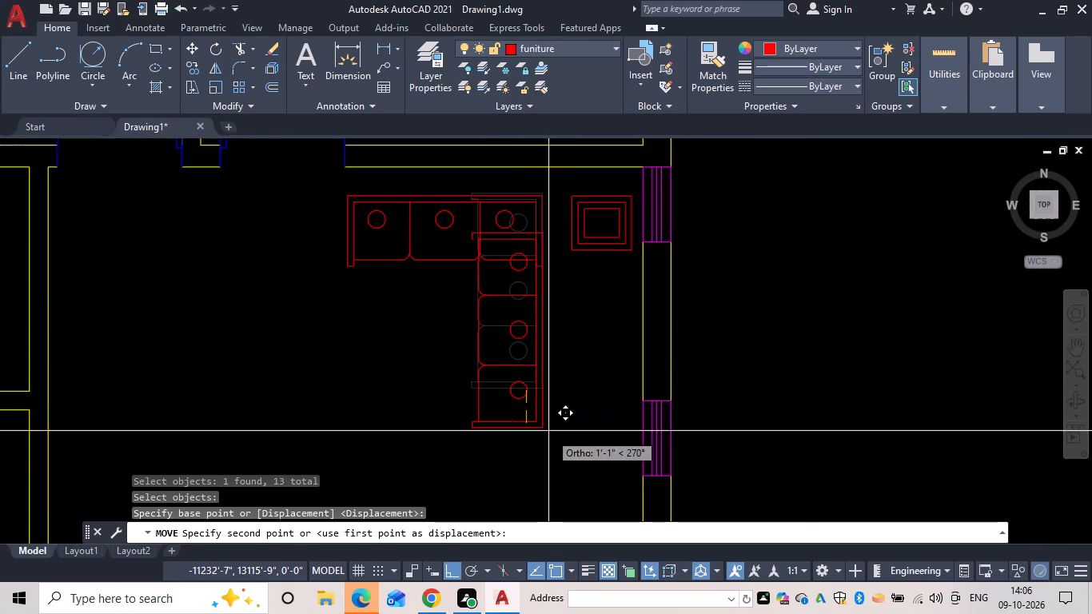
left_click(552, 471)
key("Escape")
left_click_drag(569, 483, 570, 488)
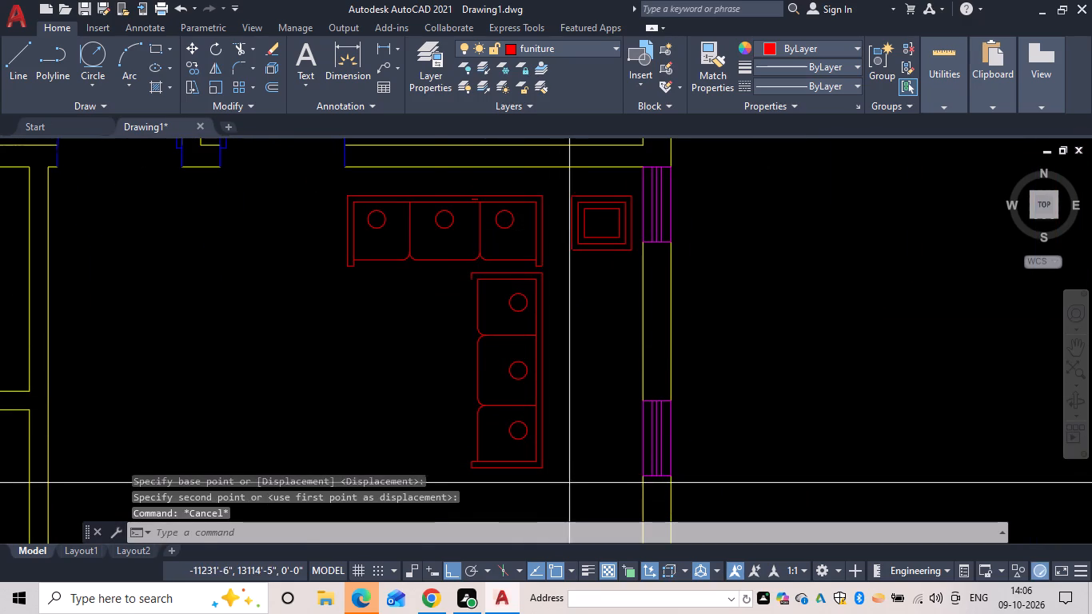
Move the rotated sofa copy horizontally about 2'-3" toward the window wall, below the side table.
left_click_drag(570, 488, 556, 484)
left_click(438, 283)
key("space")
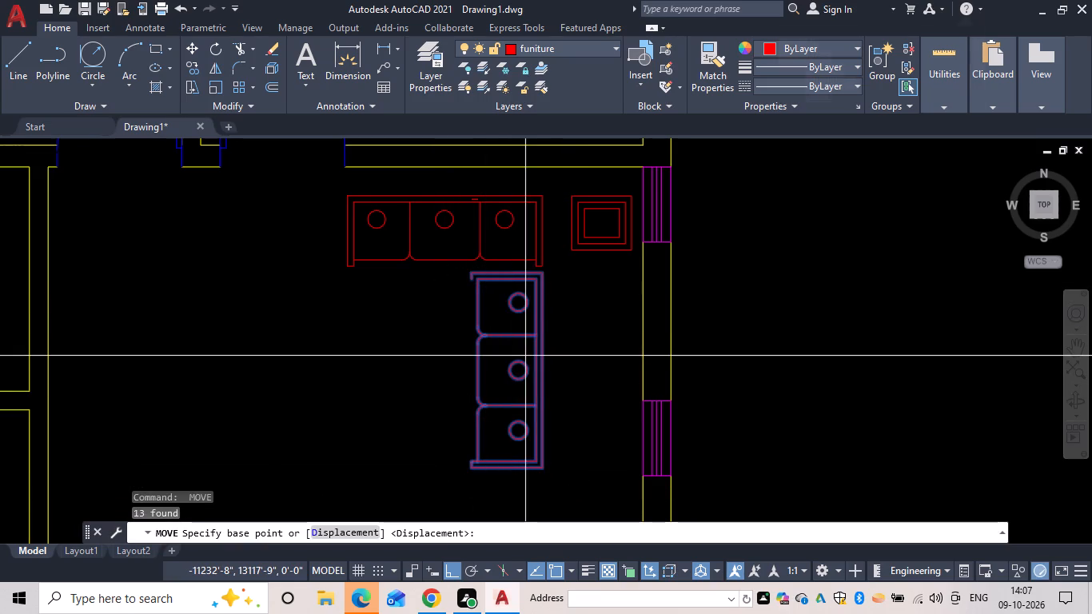
left_click(525, 356)
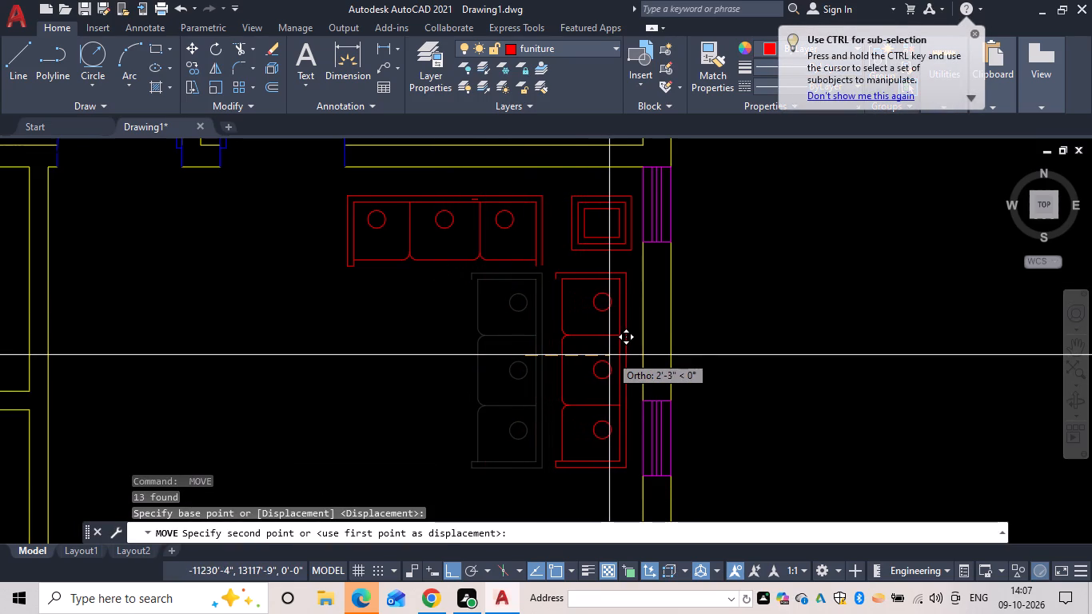
left_click(612, 355)
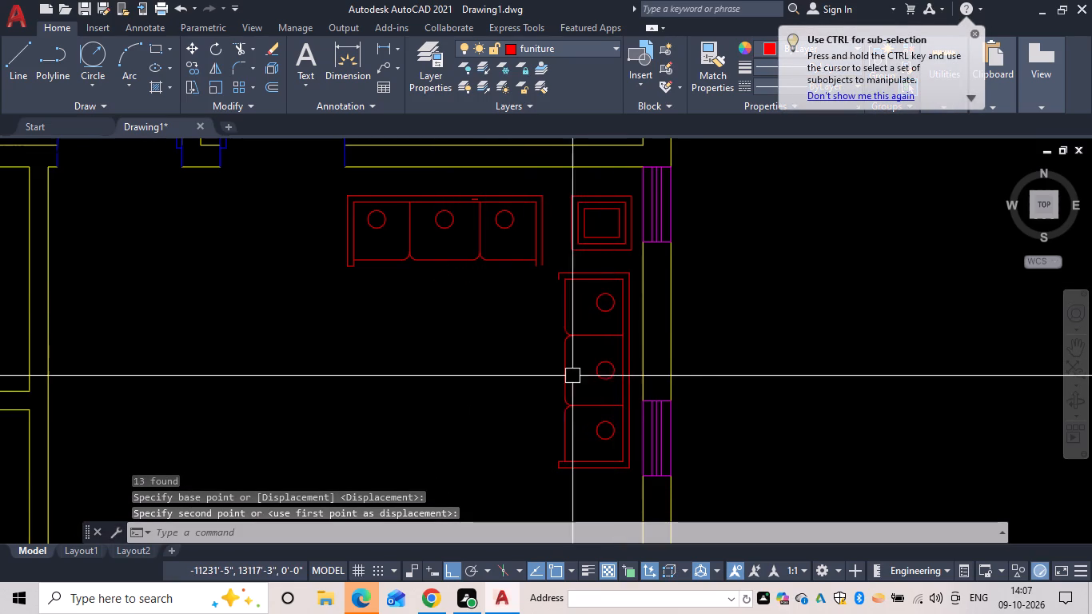
Erase the short stray line inside the back of the original three-seat sofa.
scroll(487, 195, "up", 2)
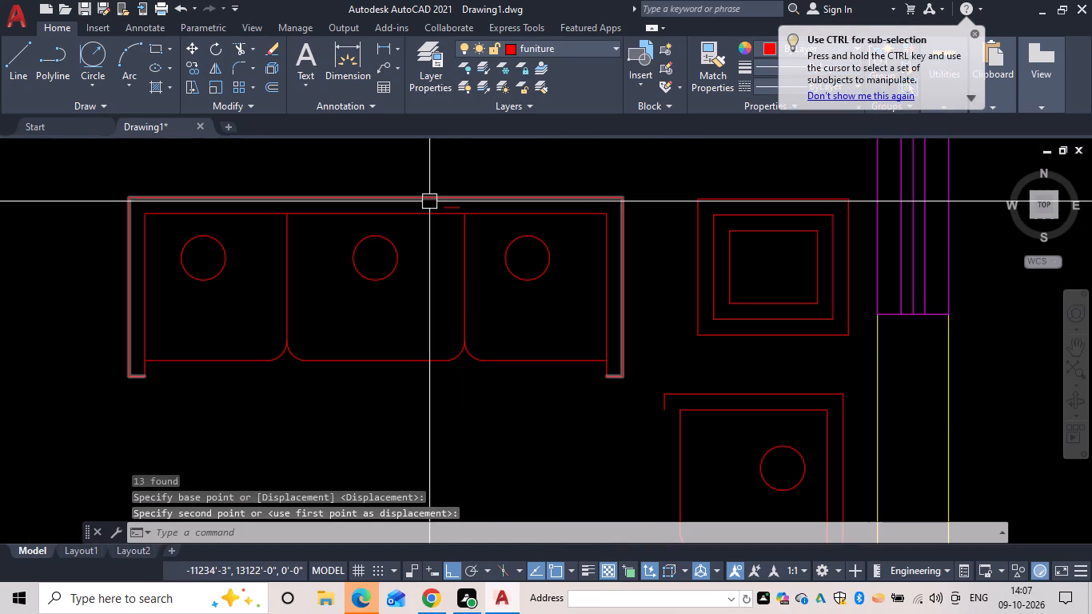
left_click(448, 203)
key("e")
key("space")
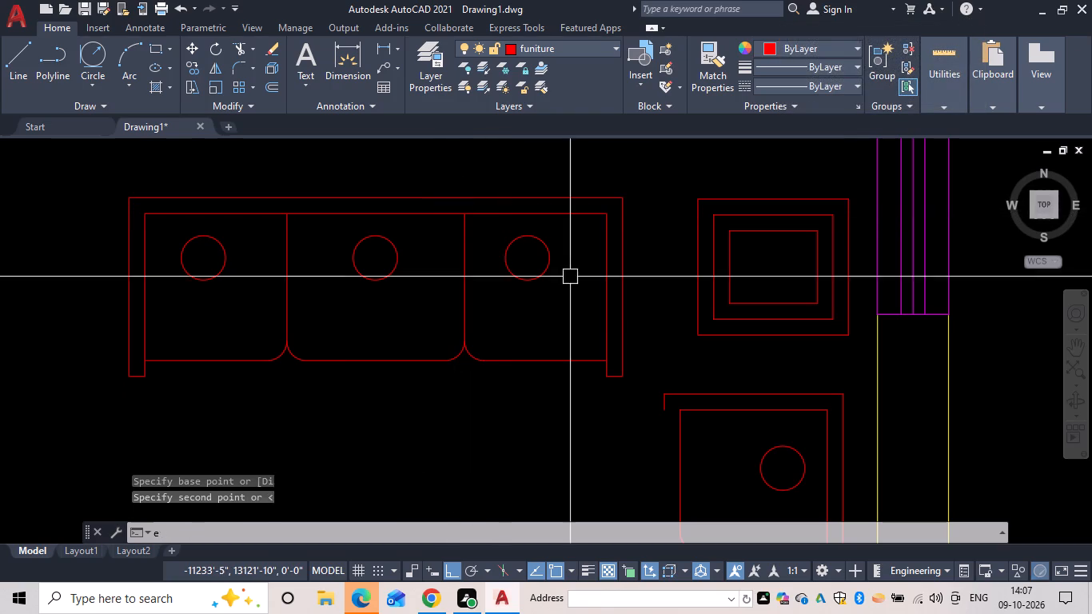
key("Escape")
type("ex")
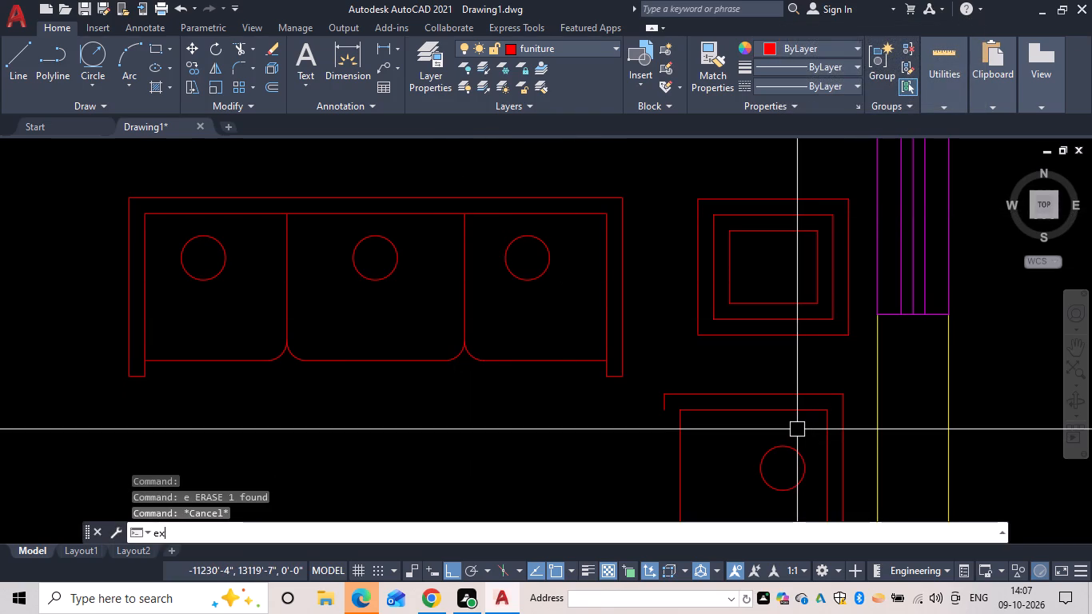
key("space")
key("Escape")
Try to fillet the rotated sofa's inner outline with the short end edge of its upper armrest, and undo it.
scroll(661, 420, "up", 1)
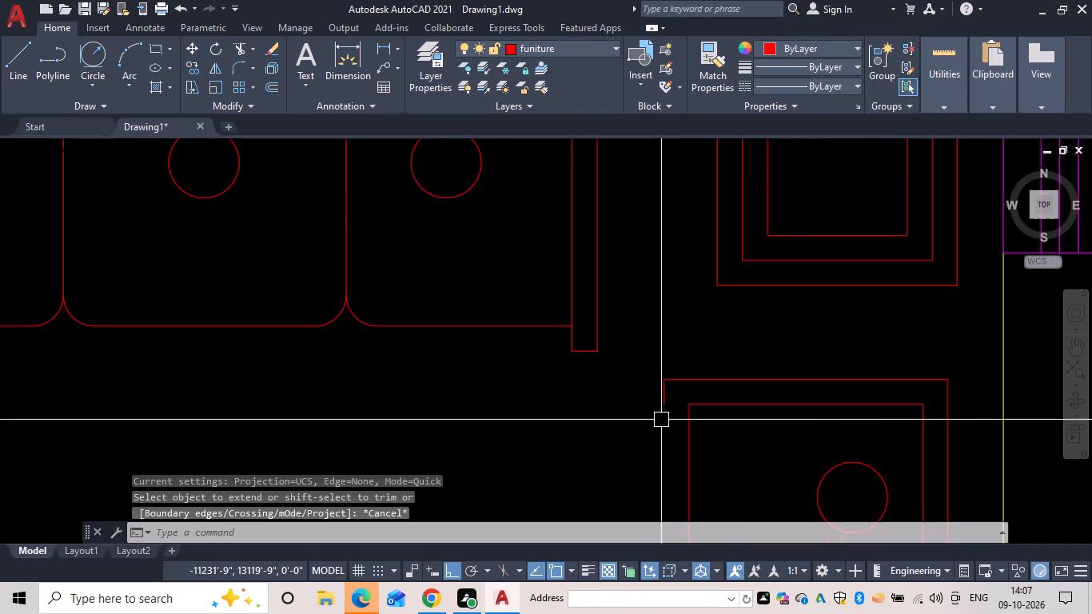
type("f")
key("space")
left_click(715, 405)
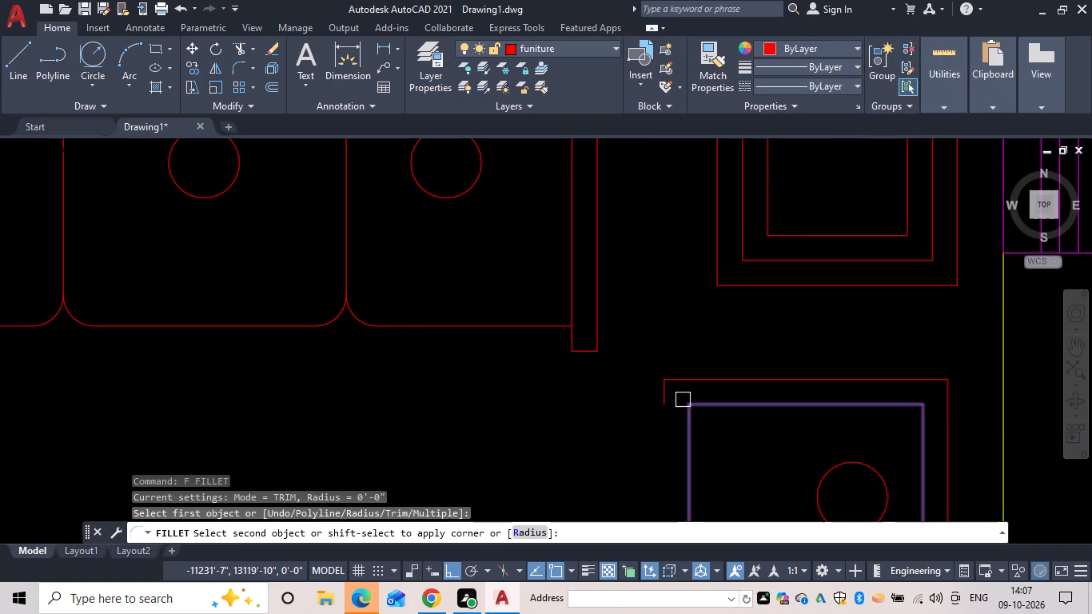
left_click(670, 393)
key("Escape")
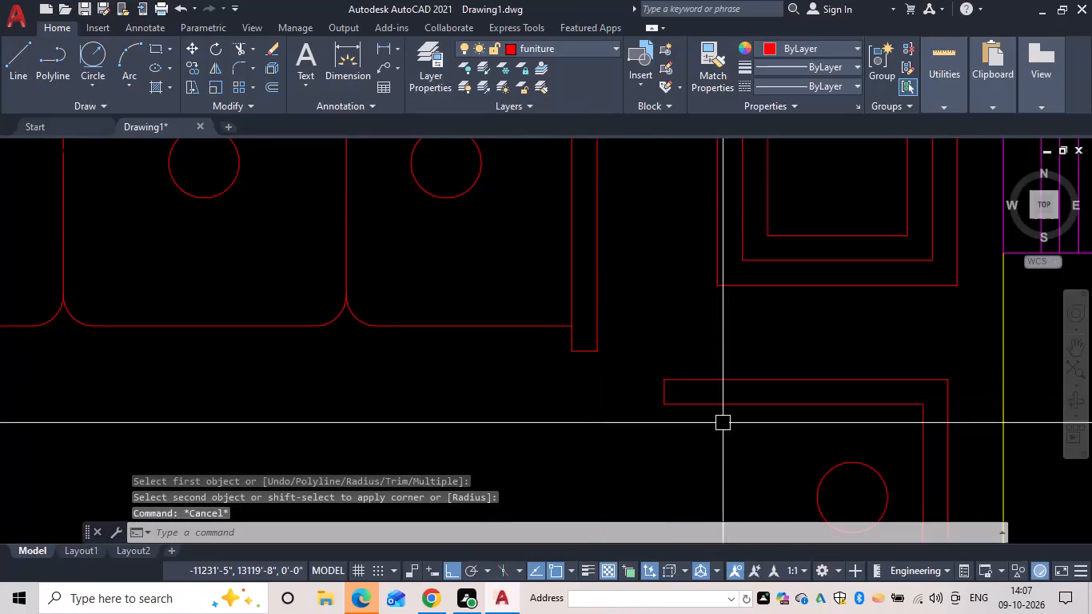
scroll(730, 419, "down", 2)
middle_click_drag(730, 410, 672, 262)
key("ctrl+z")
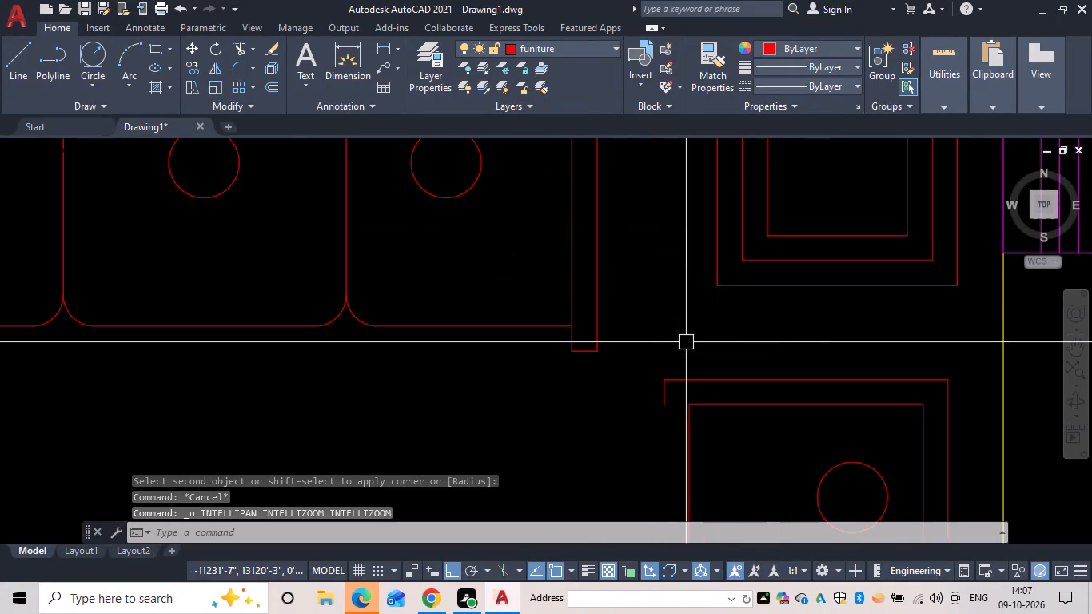
Draw a line from the inner outline's upper corner to the short end edge, closing the rotated sofa's upper armrest.
middle_click_drag(683, 342, 645, 294)
key("Escape")
type("l")
key("space")
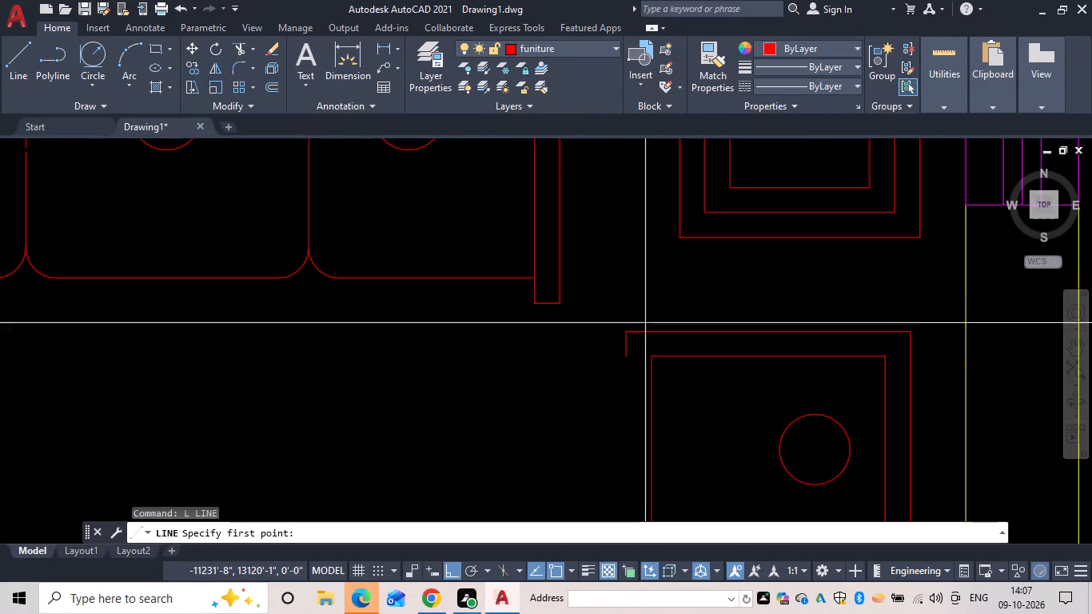
left_click_drag(652, 357, 640, 357)
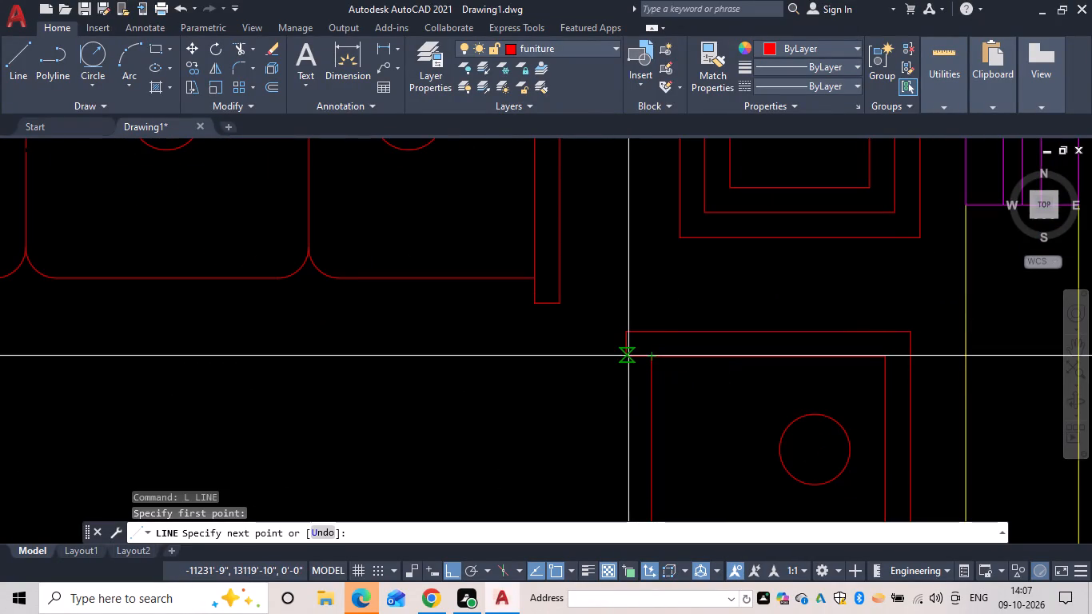
left_click(624, 358)
key("Escape")
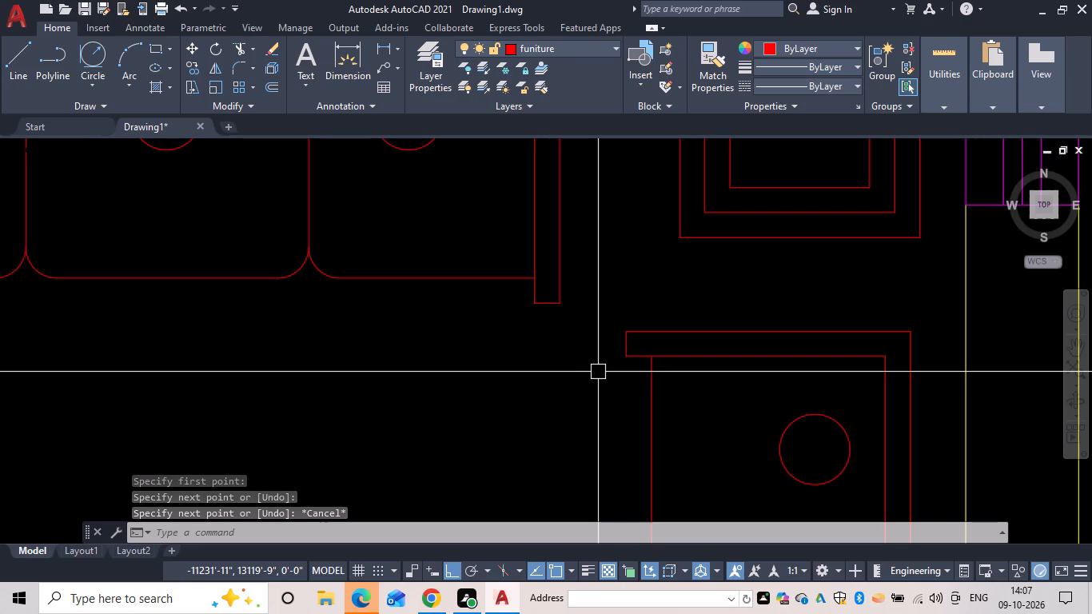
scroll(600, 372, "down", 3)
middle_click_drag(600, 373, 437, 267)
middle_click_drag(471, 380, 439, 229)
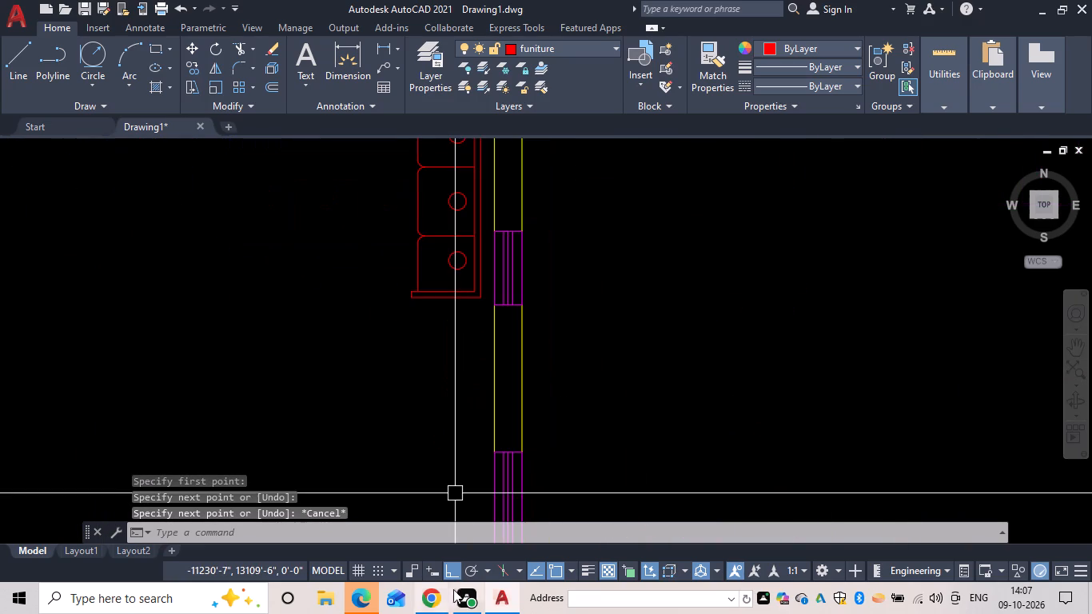
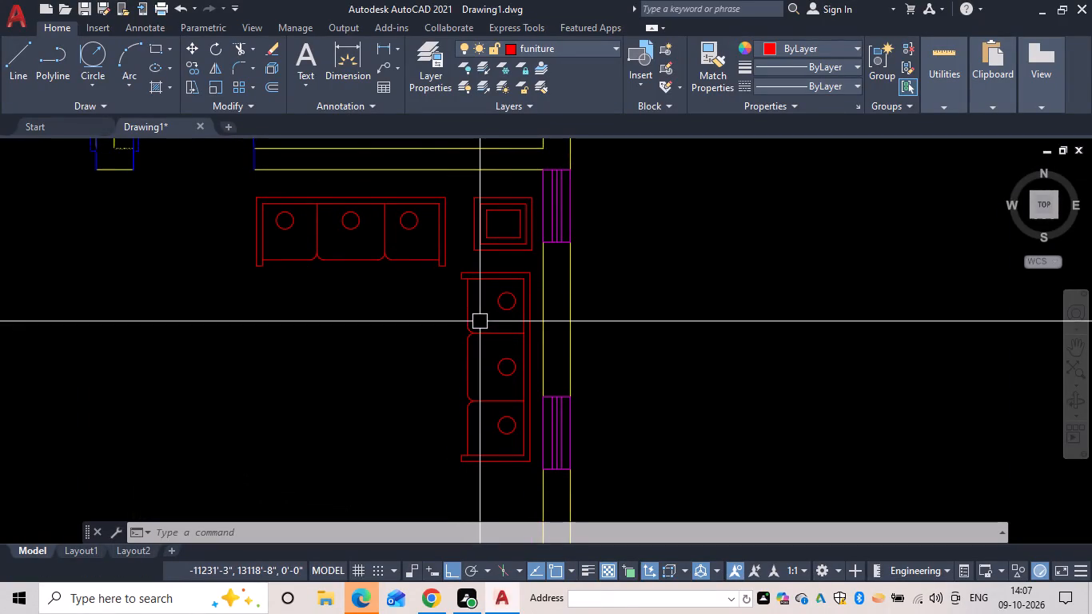
Copy the rotated three-seat sofa about 5'-9" straight down along the window wall.
scroll(463, 319, "down", 1)
middle_click_drag(464, 321, 475, 208)
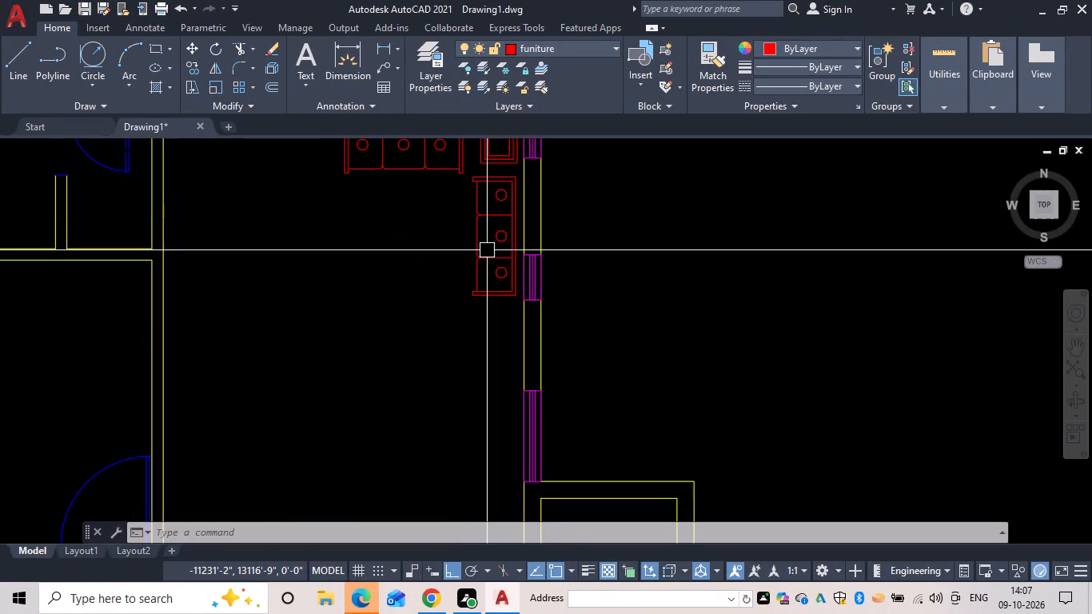
middle_click(493, 266)
scroll(493, 266, "up", 1)
middle_click_drag(498, 270, 504, 289)
scroll(504, 287, "down", 1)
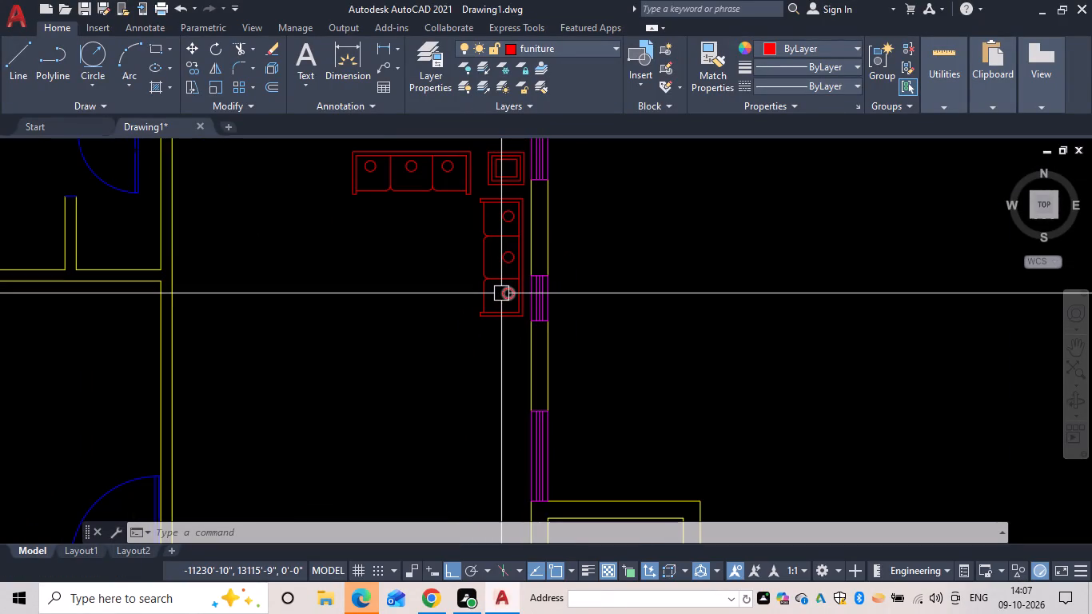
type("co")
key("space")
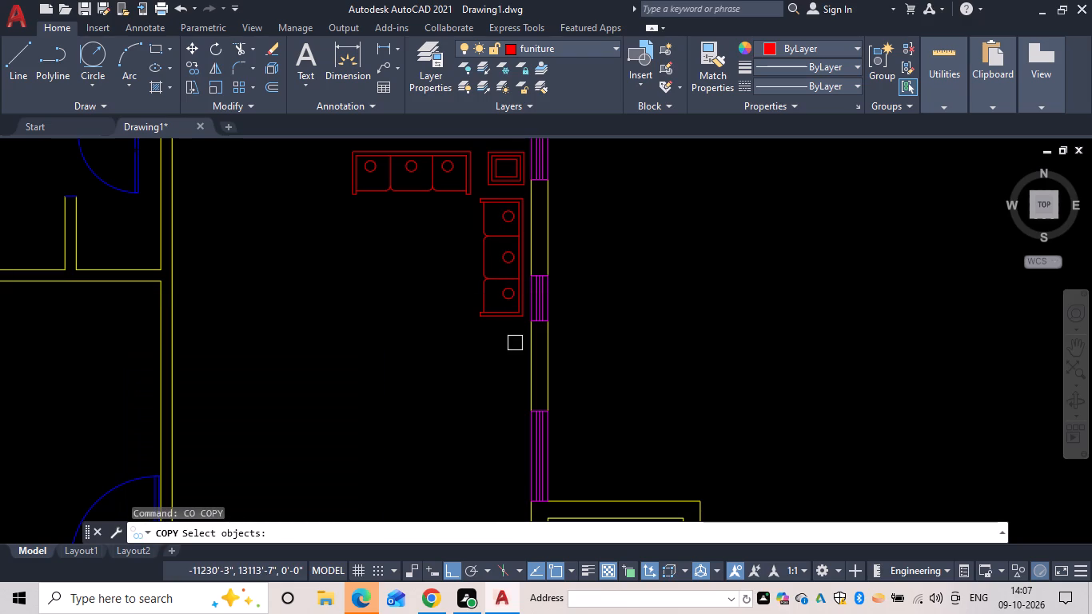
left_click(521, 333)
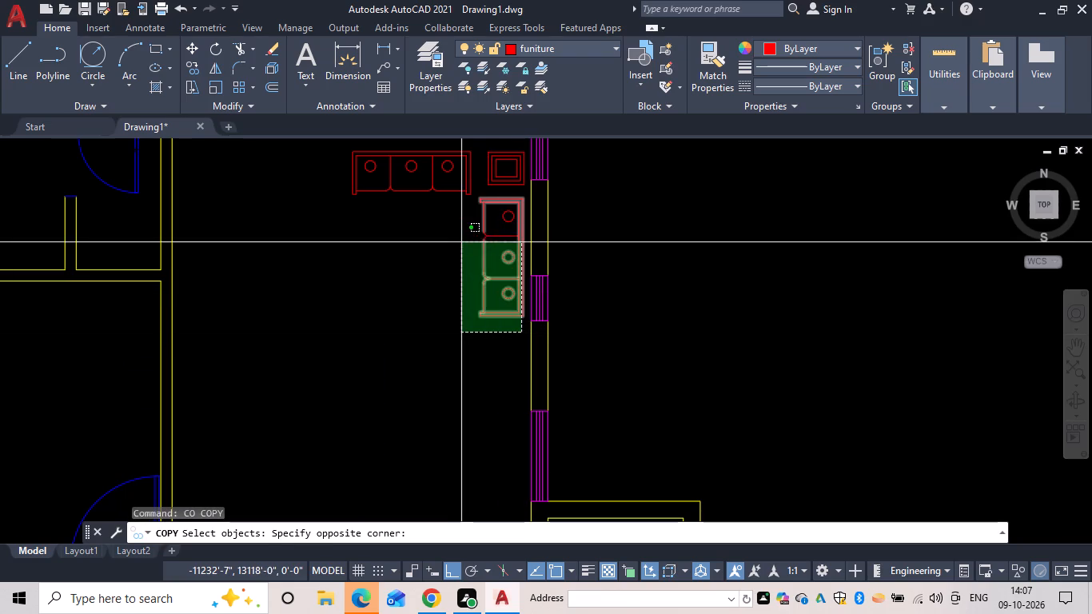
left_click(459, 202)
key("space")
left_click(504, 313)
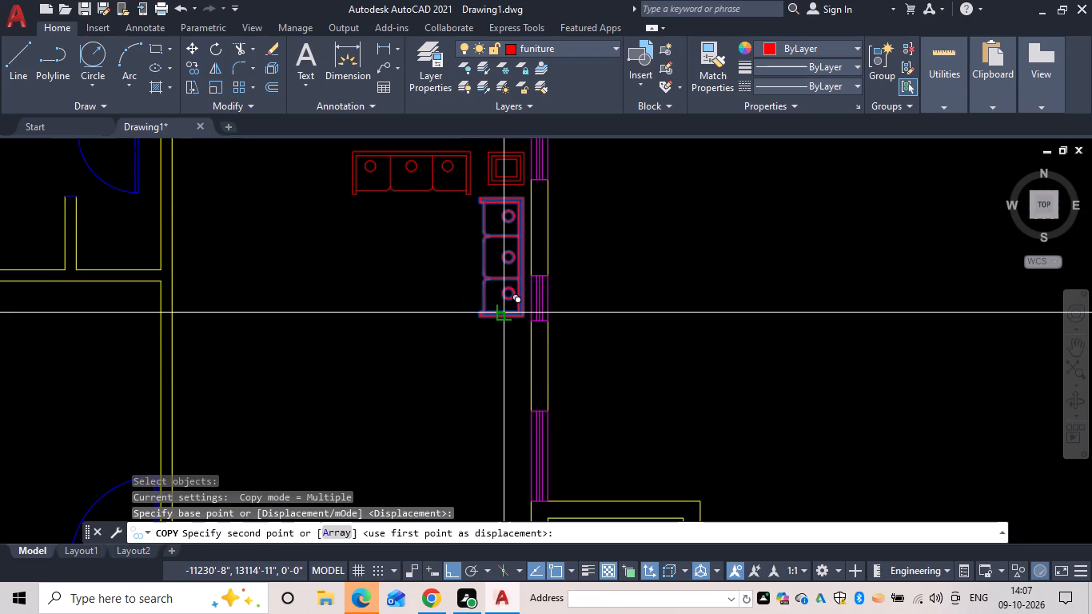
left_click(516, 442)
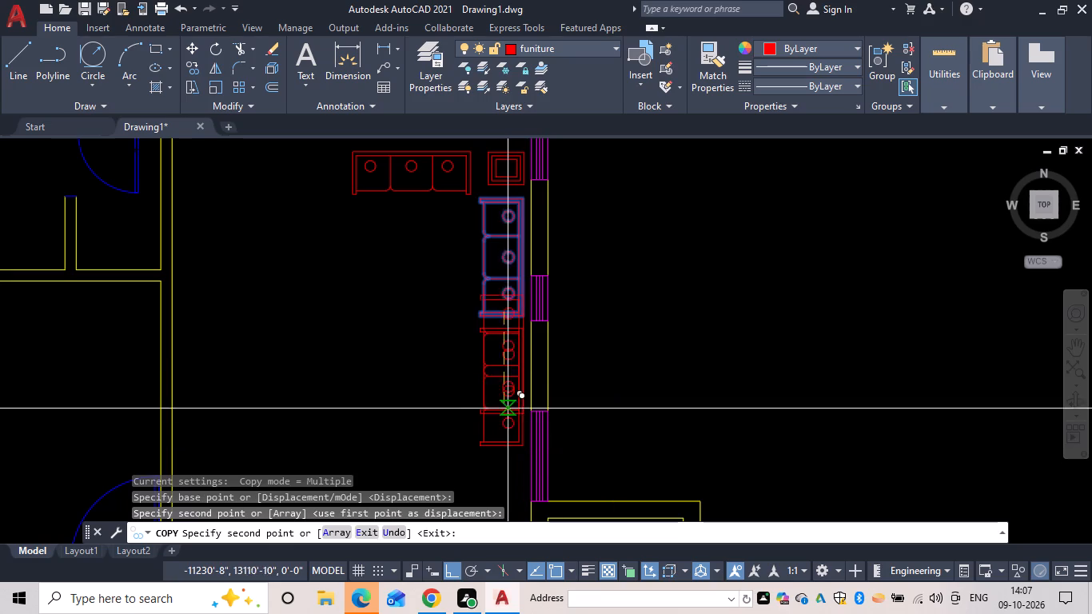
key("Escape")
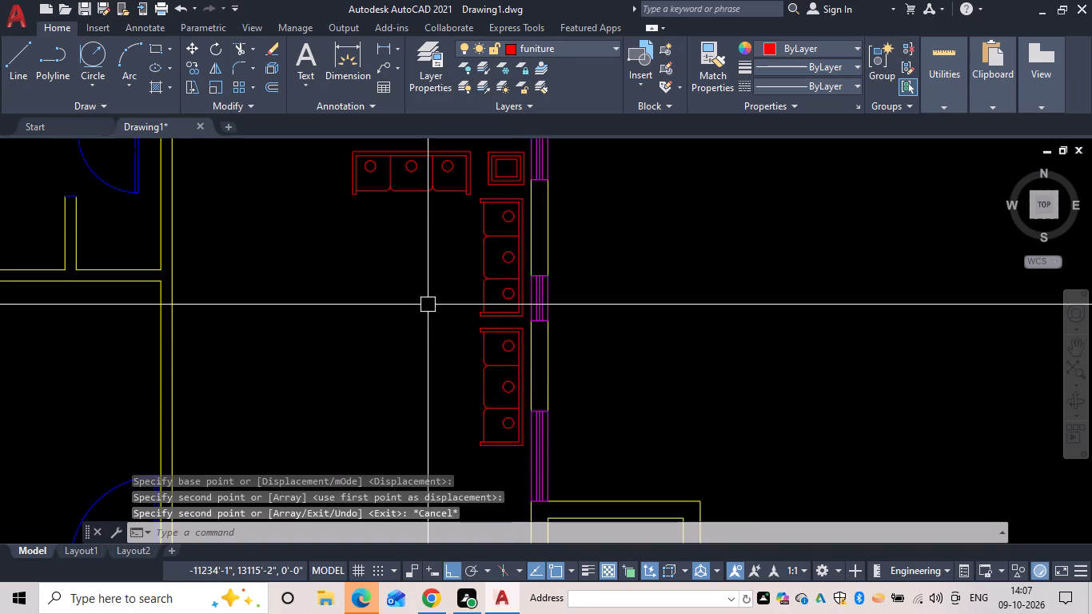
Copy the original horizontal three-seat sofa straight down, placing the copy below the two window-wall sofas.
type("co")
key("space")
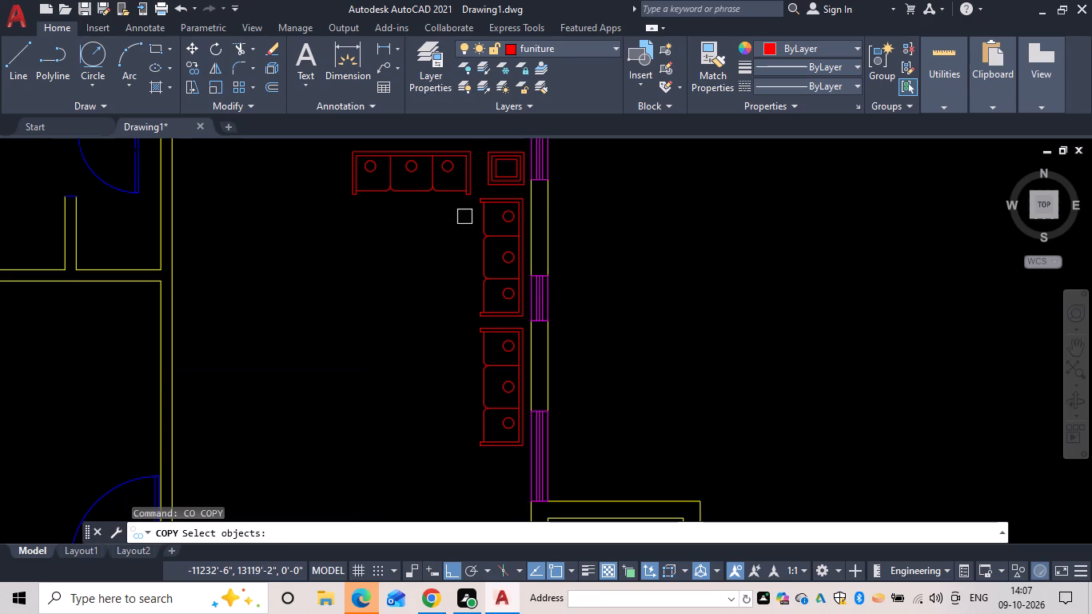
left_click(466, 215)
left_click(355, 164)
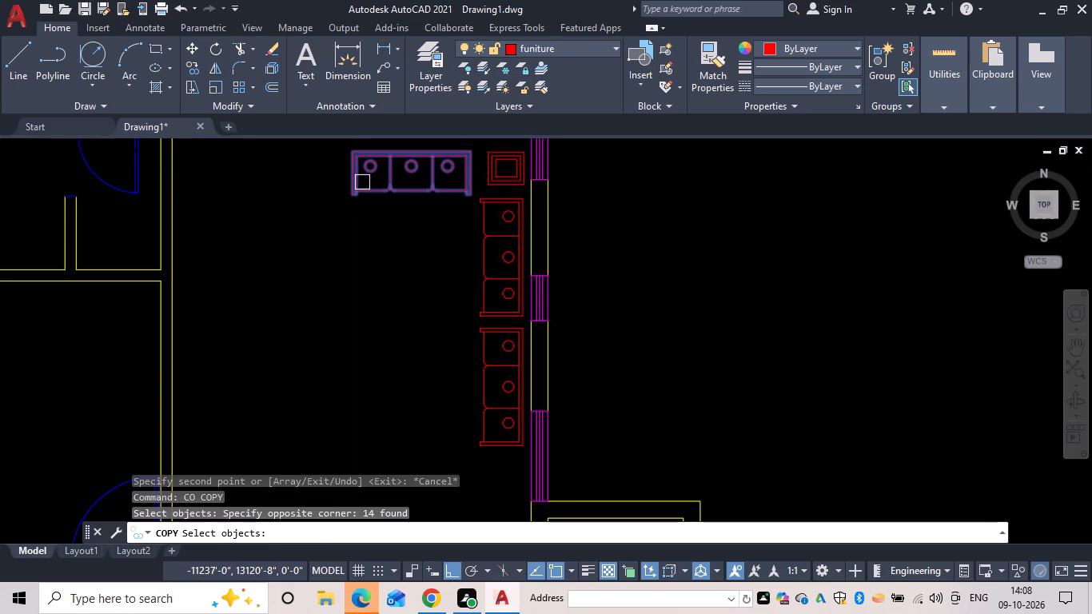
key("space")
left_click(379, 188)
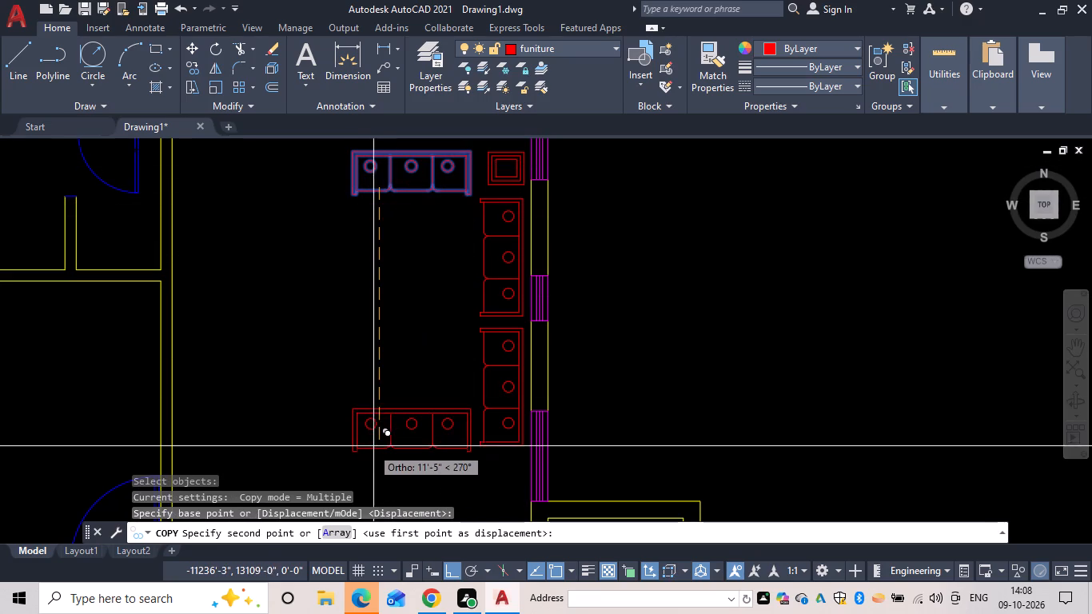
middle_click_drag(379, 417, 373, 307)
left_click(392, 407)
key("Escape")
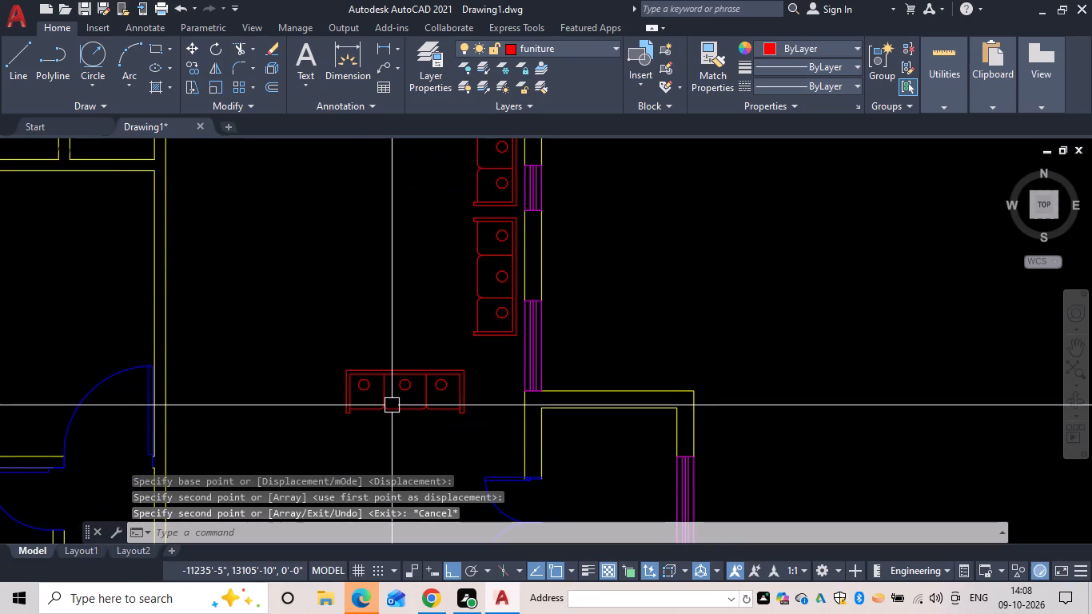
Rotate the new horizontal sofa copy 180° so its back faces away from the seating area.
type("ro")
key("space")
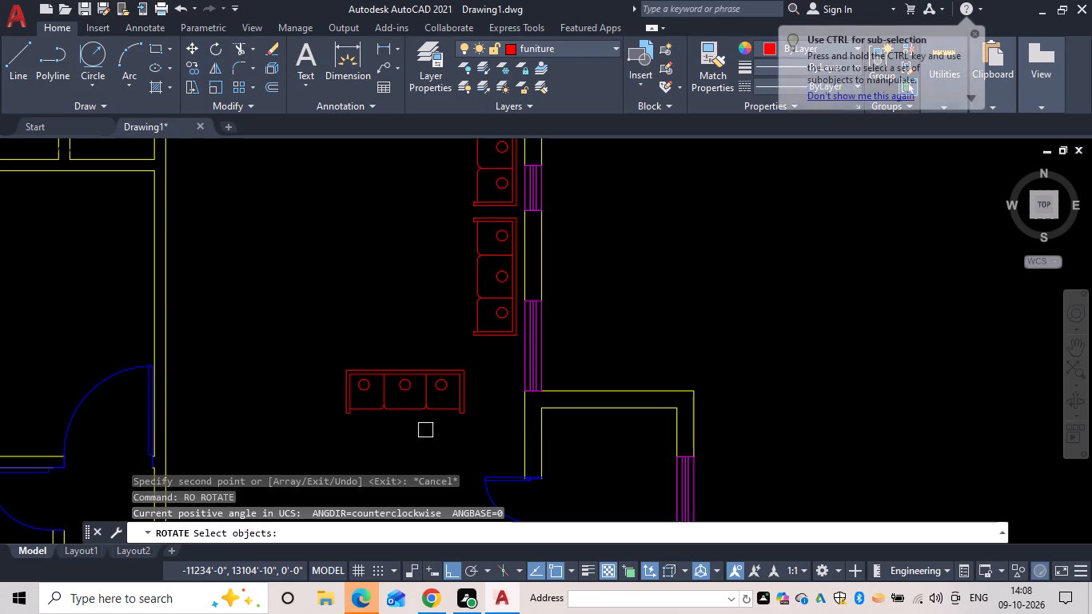
left_click_drag(461, 434, 454, 427)
left_click(313, 346)
key("space")
left_click(394, 405)
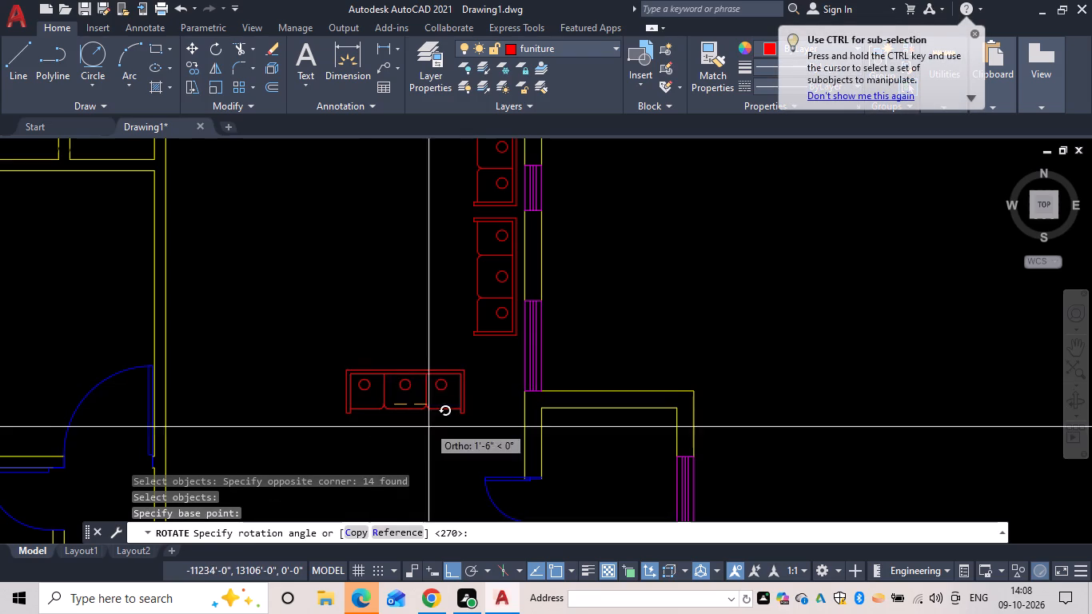
left_click(285, 378)
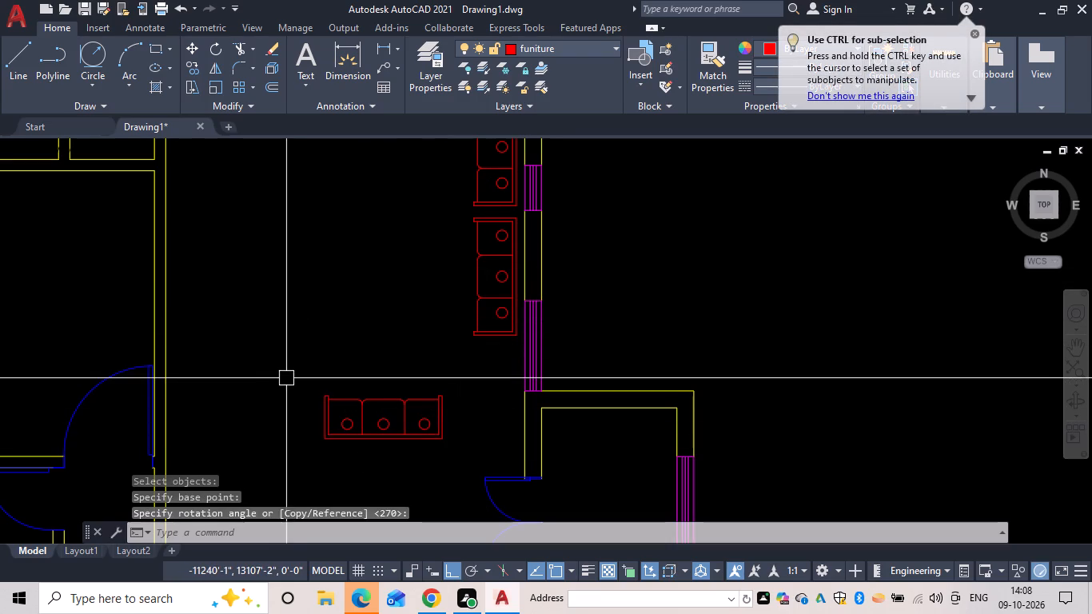
key("Escape")
Move the flipped sofa about 2'-9" straight up toward the seating group.
key("m")
key("space")
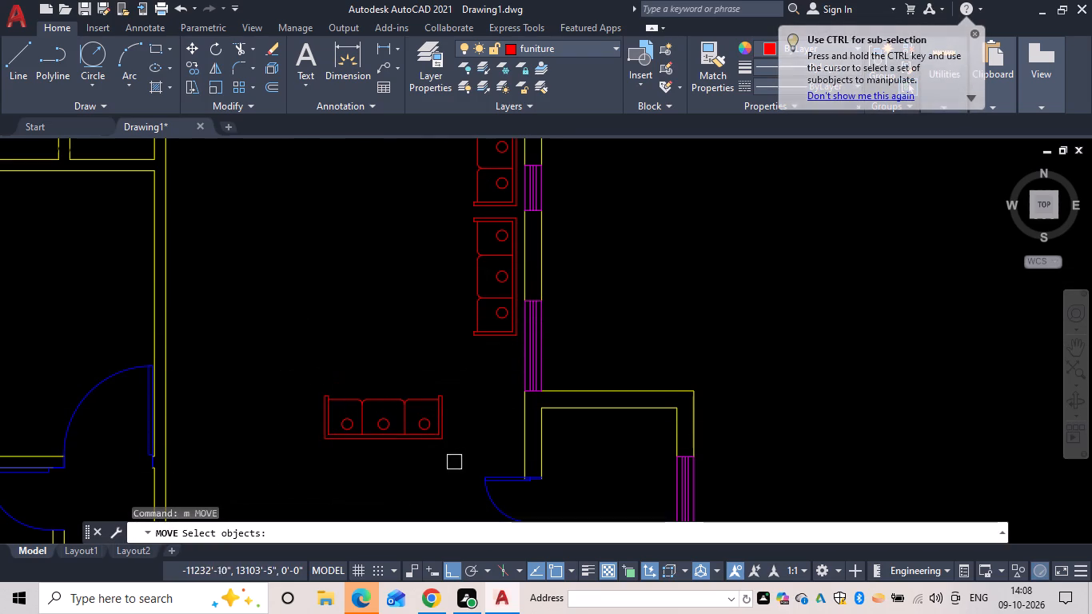
left_click_drag(461, 459, 409, 441)
left_click(293, 367)
key("space")
left_click(385, 416)
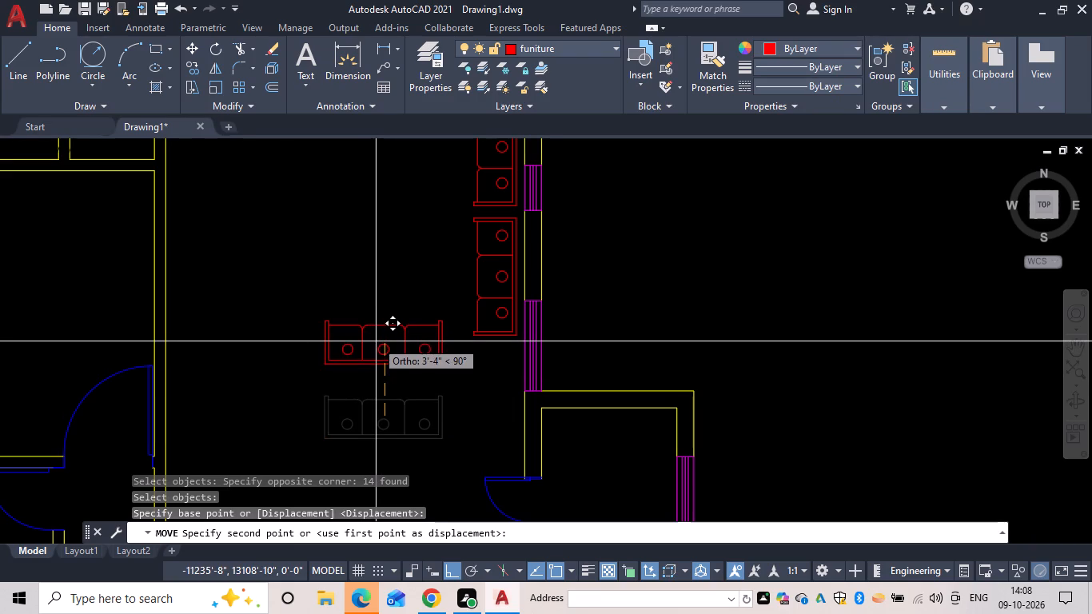
scroll(402, 354, "down", 1)
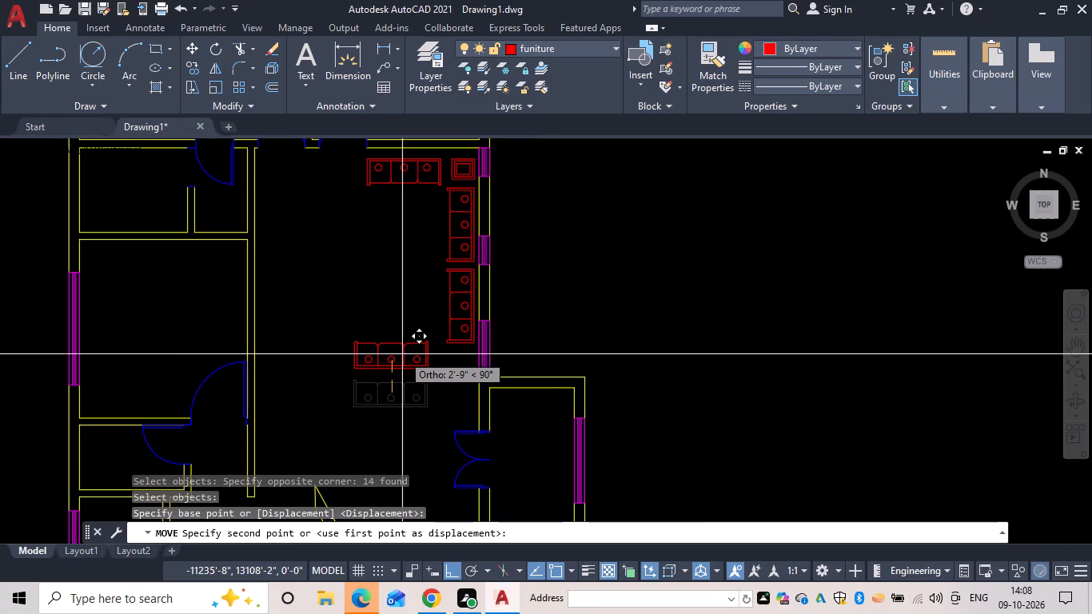
left_click(402, 354)
Move the flipped sofa slightly toward the window wall, roughly aligning it with the original sofa above.
key("space")
left_click_drag(440, 390, 407, 380)
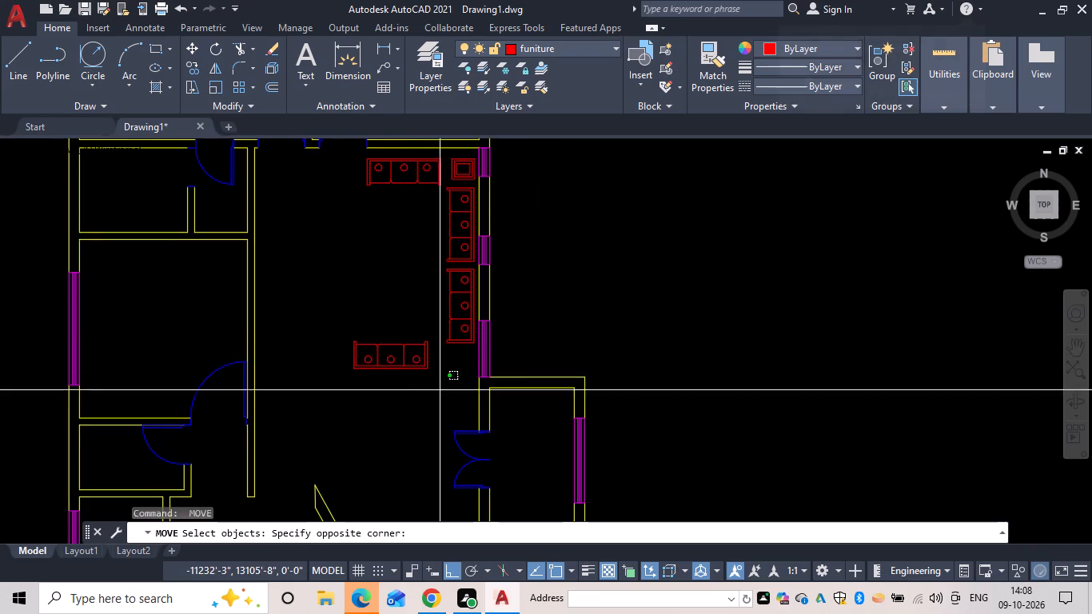
left_click(345, 333)
key("space")
left_click(383, 357)
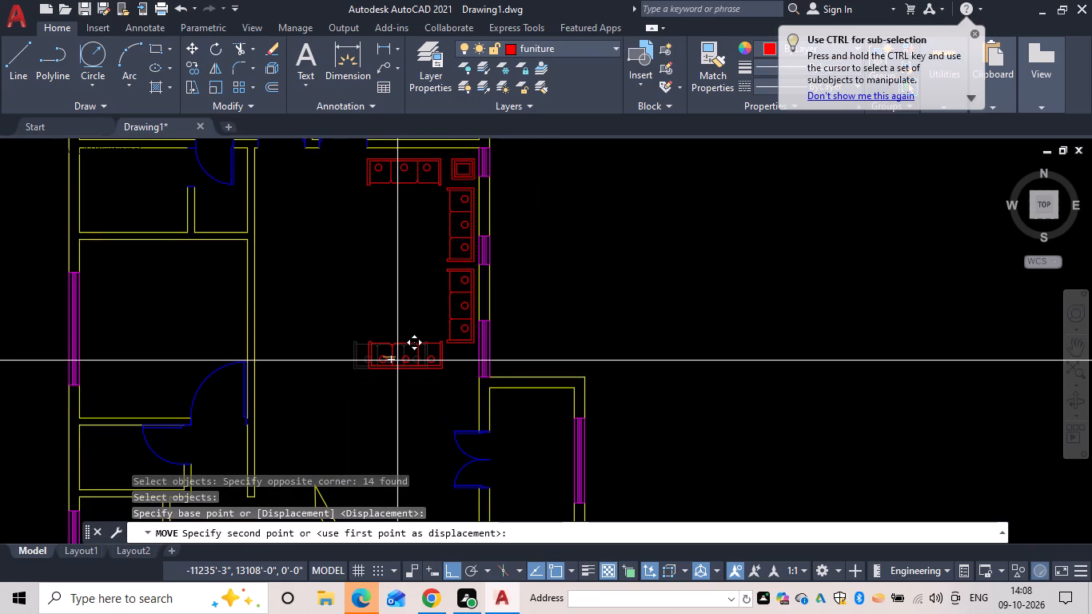
left_click(393, 361)
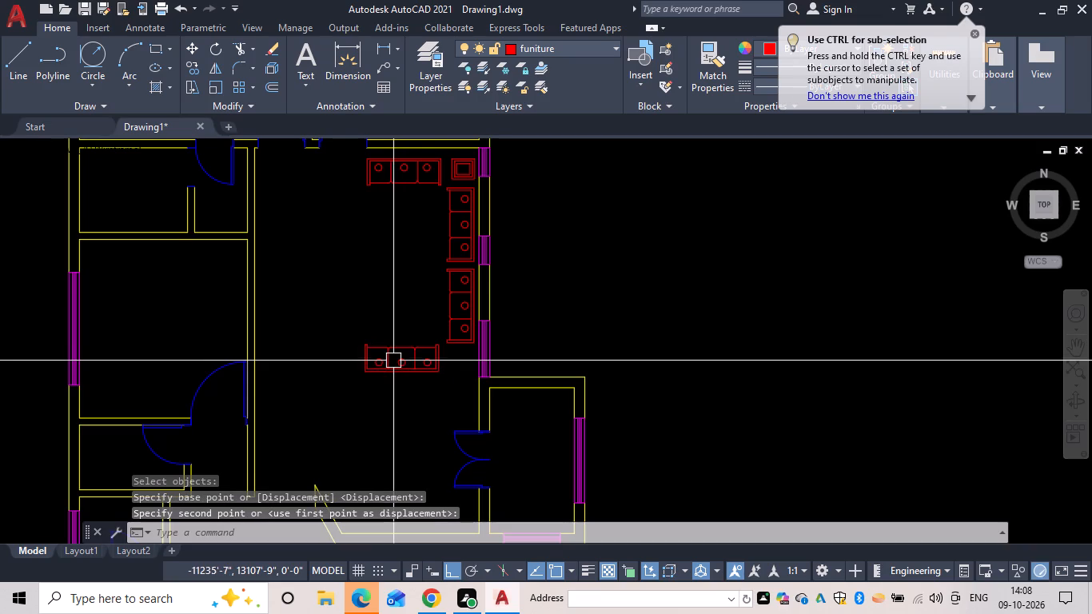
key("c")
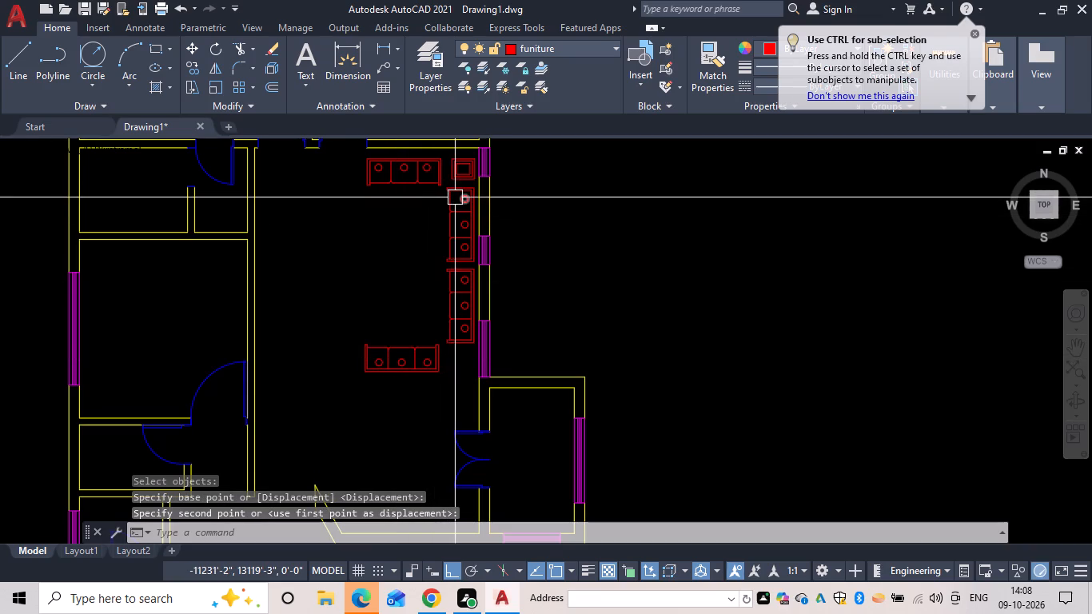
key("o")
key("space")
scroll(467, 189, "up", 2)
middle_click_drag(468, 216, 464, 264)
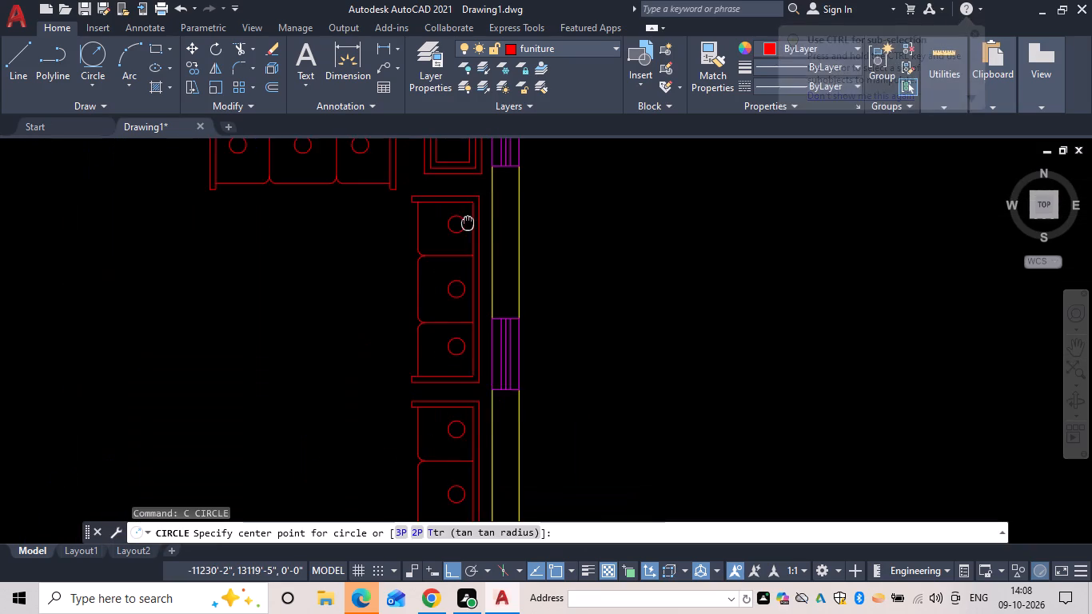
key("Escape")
Copy the side table about 13'-4" straight down, into the corner beside the flipped sofa.
type("co")
key("space")
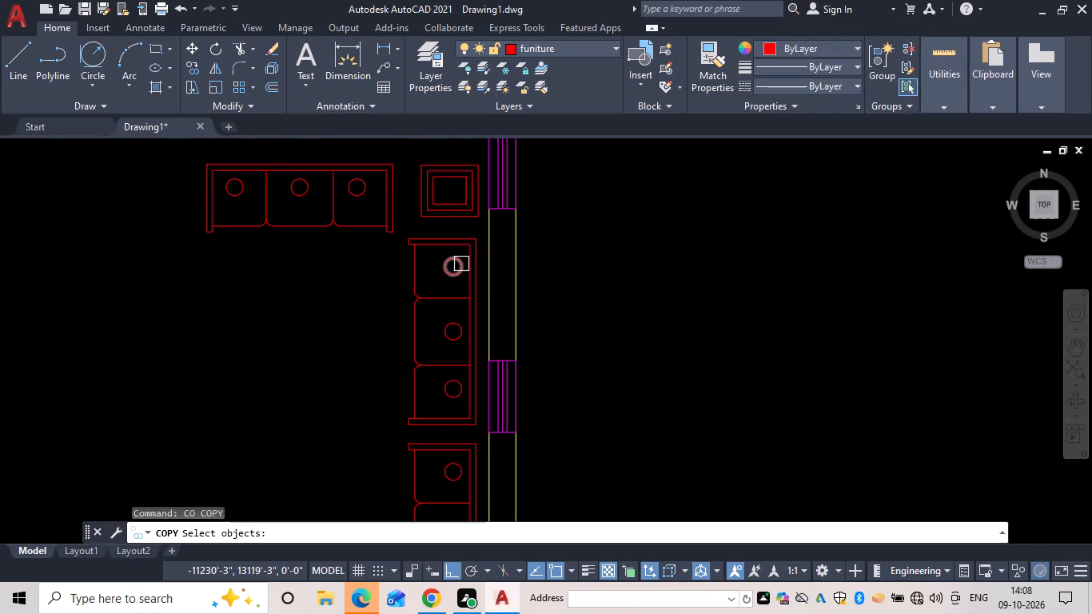
scroll(488, 209, "up", 1)
left_click_drag(449, 236, 434, 200)
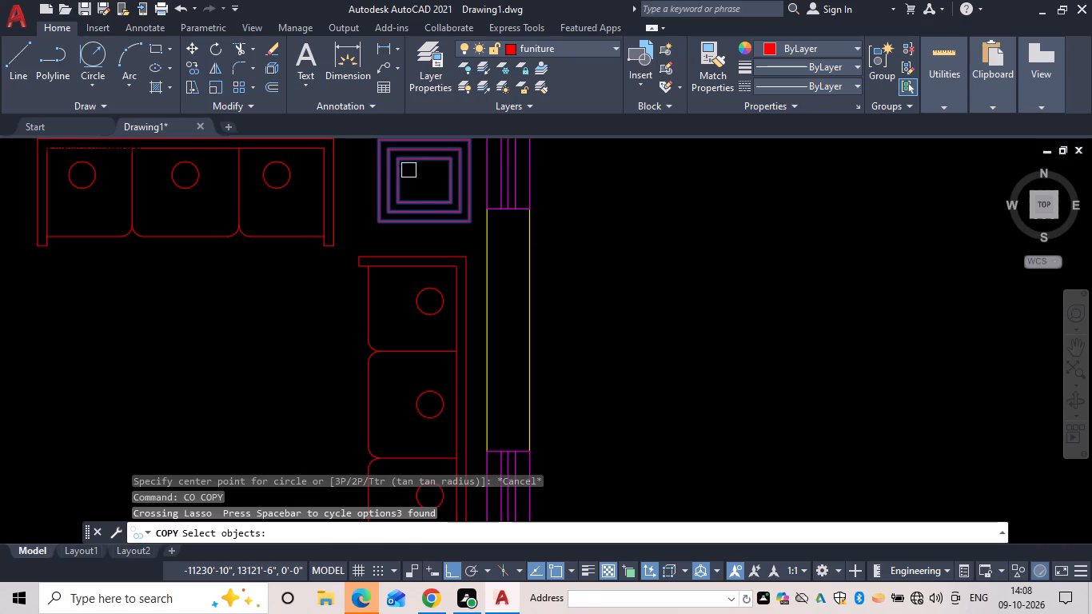
key("space")
left_click_drag(414, 203, 415, 213)
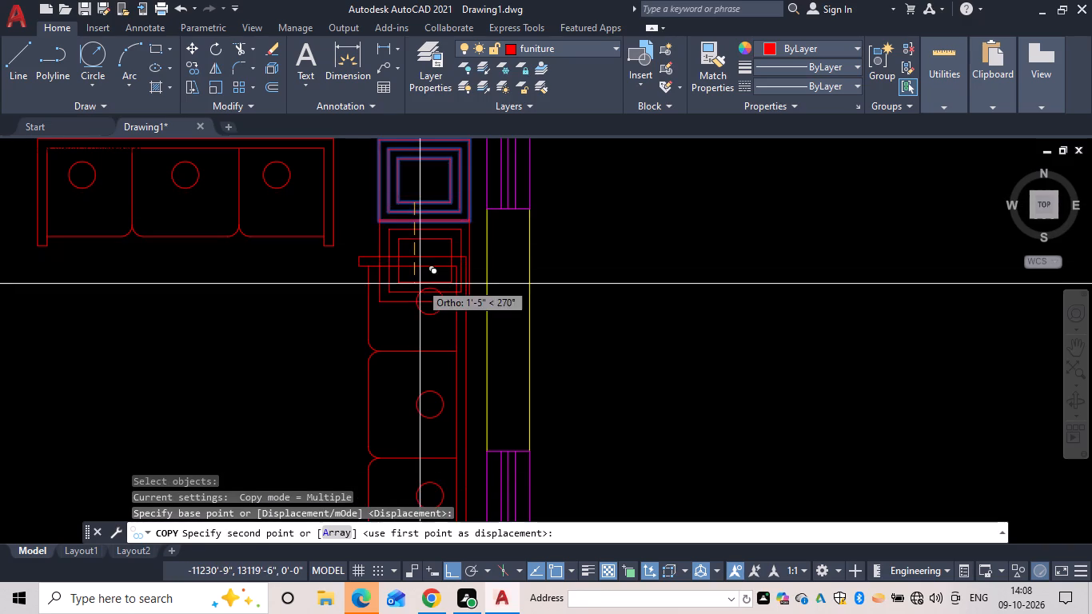
middle_click_drag(419, 283, 413, 121)
scroll(412, 230, "down", 1)
middle_click_drag(423, 273, 397, 156)
middle_click_drag(379, 331, 388, 211)
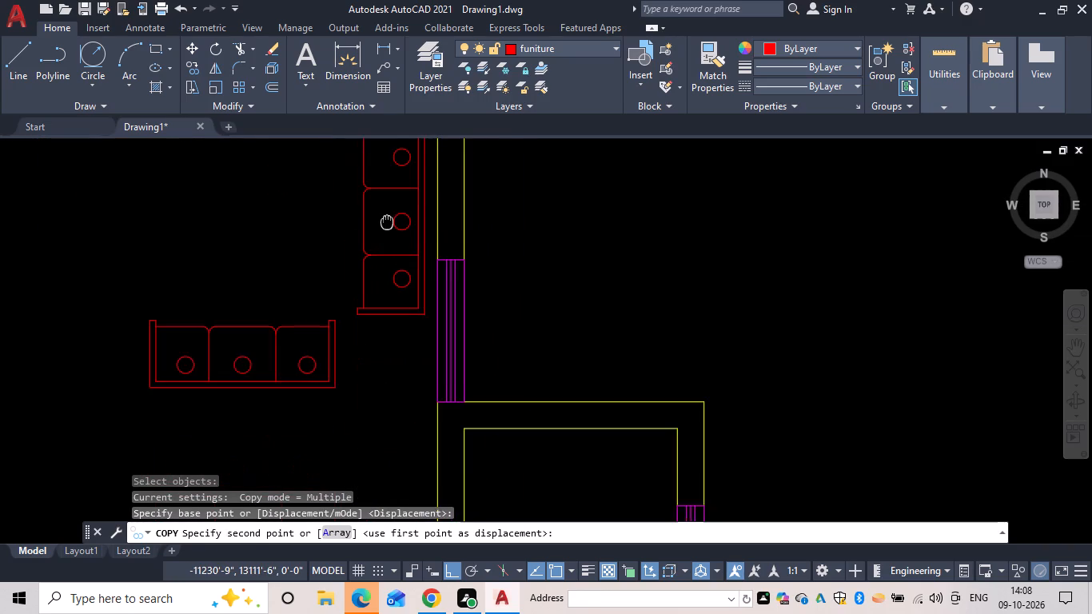
middle_click_drag(388, 211, 388, 208)
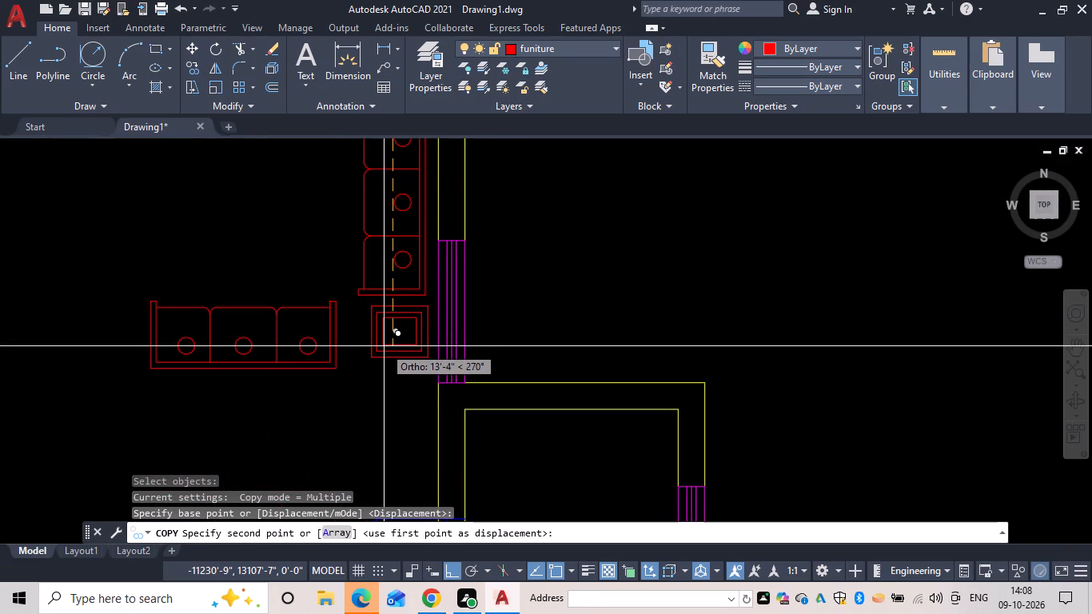
left_click(384, 346)
key("Escape")
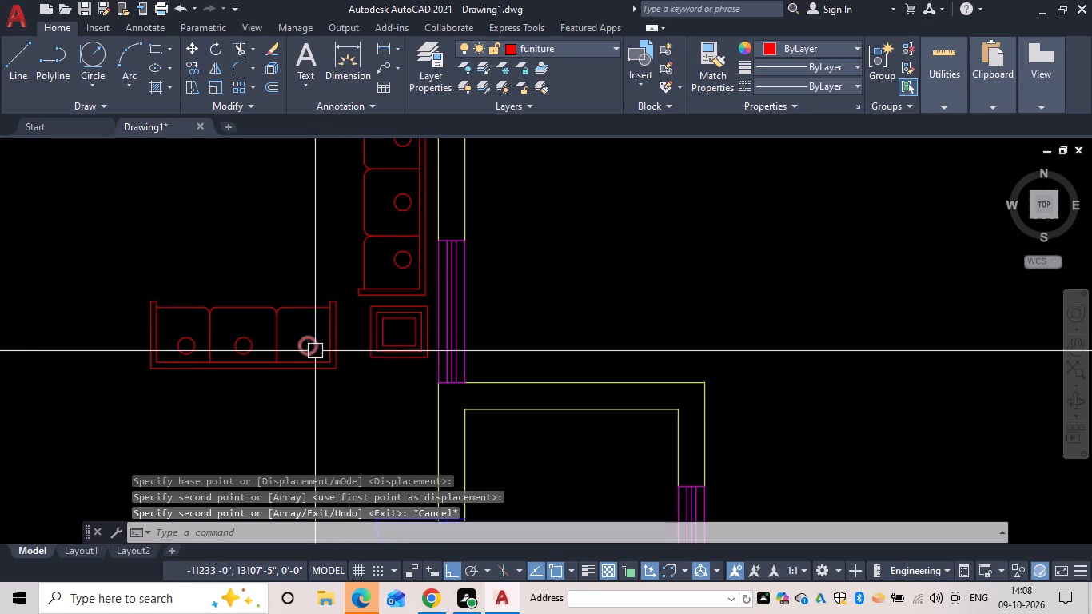
Draw a center table rectangle about 3'-8" by 8'-3" in the open area between the sofas.
scroll(309, 345, "down", 2)
middle_click_drag(312, 349, 337, 385)
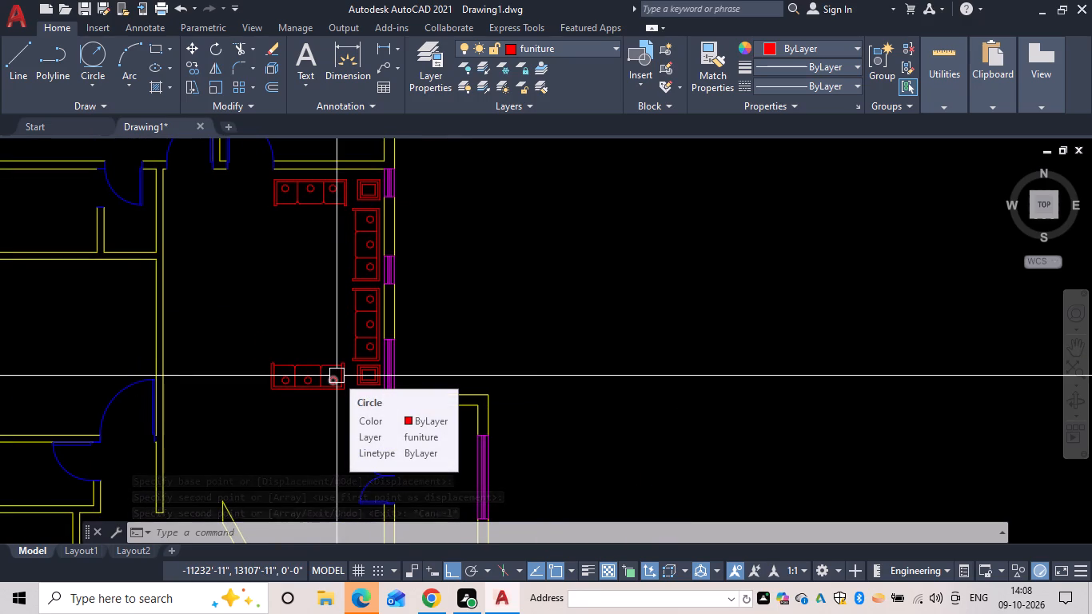
key("Escape")
type("rec")
key("space")
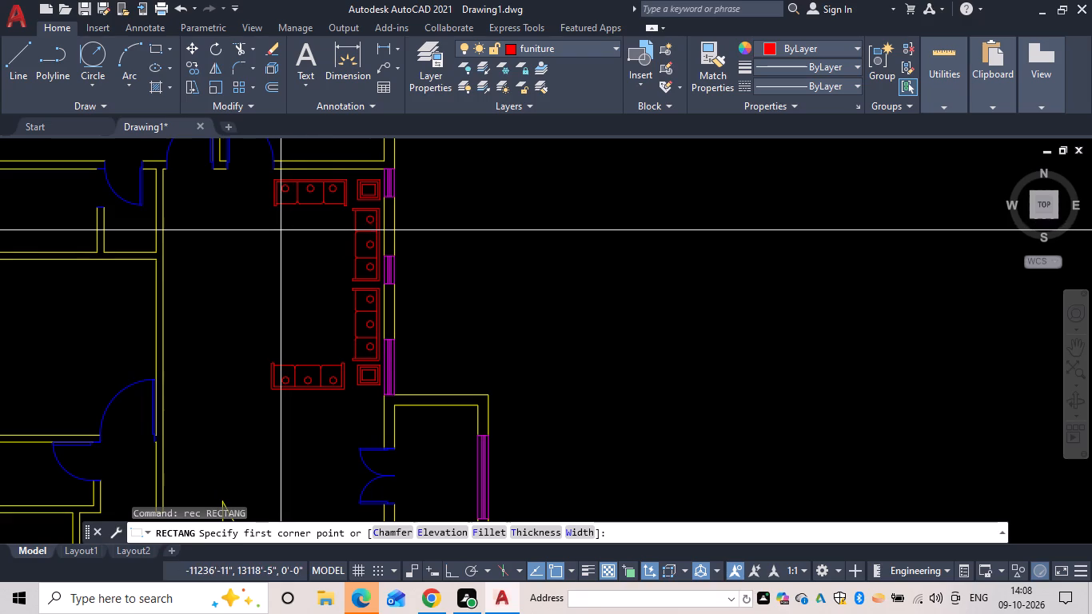
left_click_drag(281, 230, 296, 267)
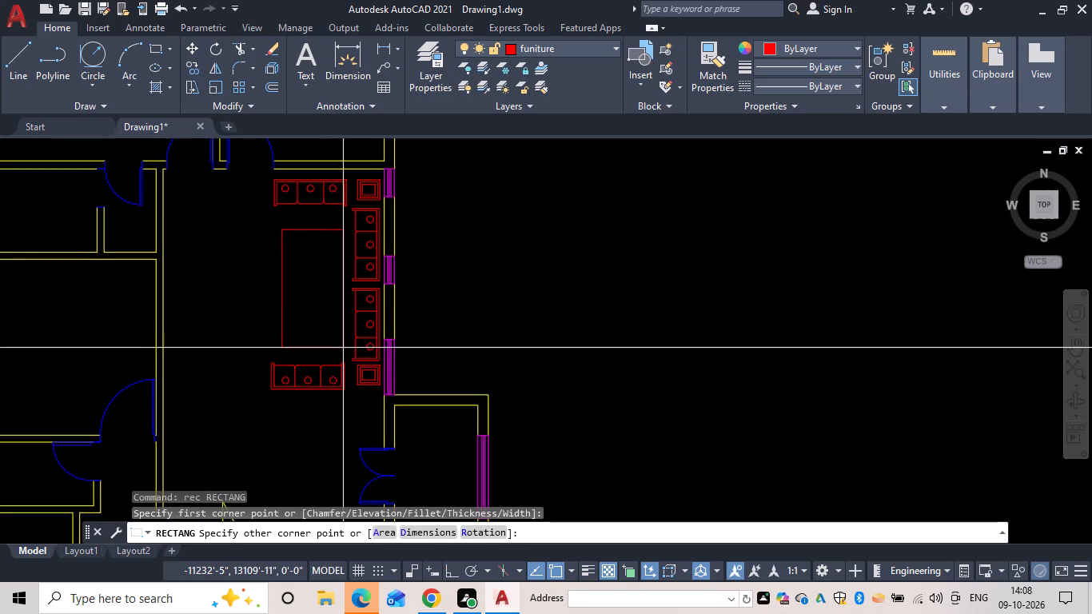
left_click(333, 345)
key("Escape")
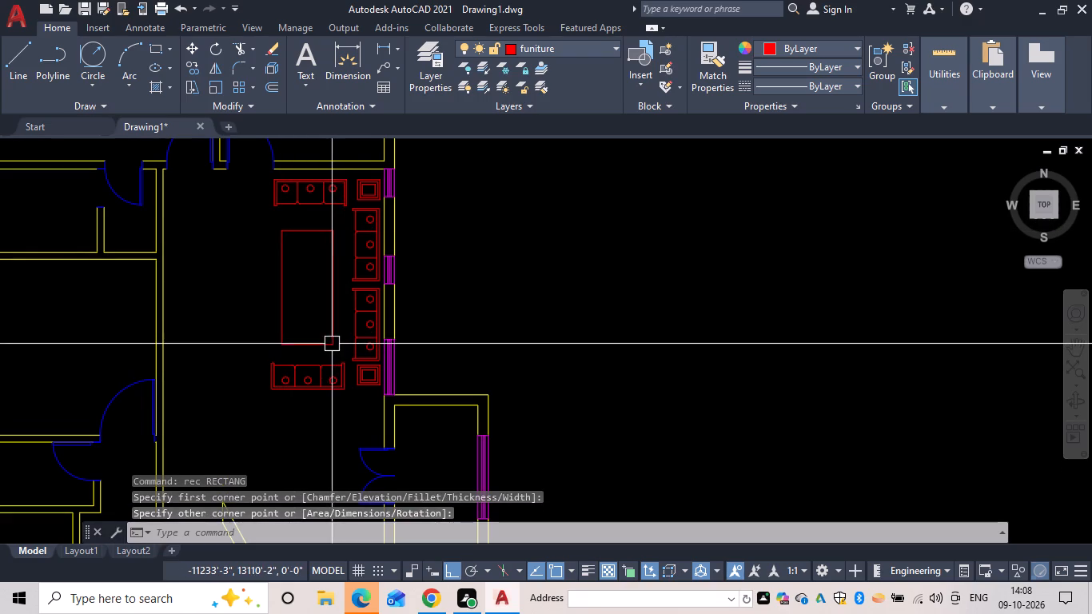
Offset the center table rectangle 3" inward.
type("od")
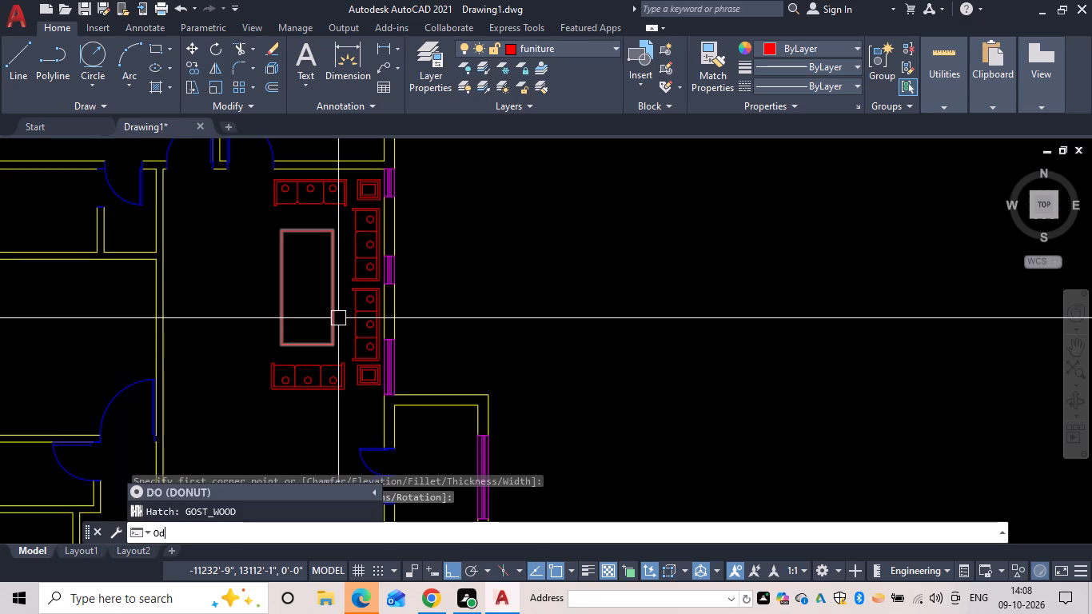
key("BackSpace")
type("f 3")
key("space")
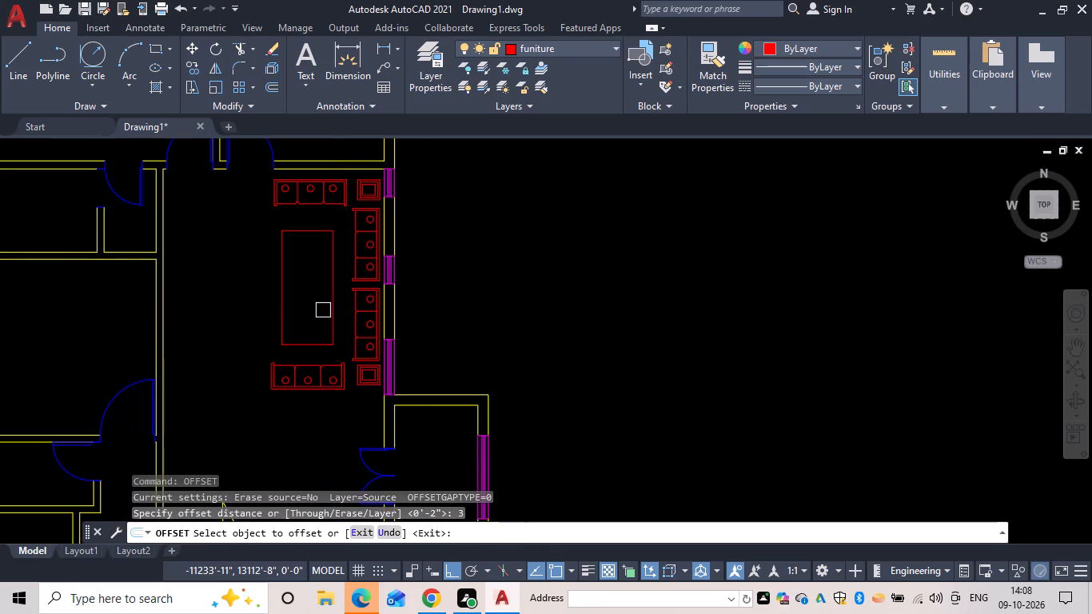
left_click_drag(333, 301, 318, 304)
left_click(284, 313)
key("Escape")
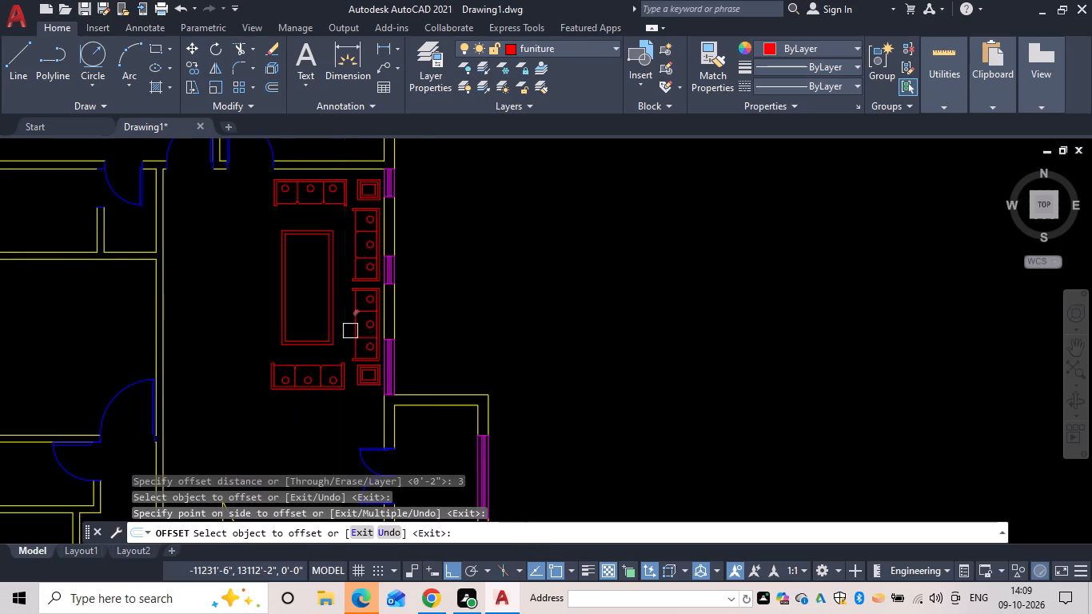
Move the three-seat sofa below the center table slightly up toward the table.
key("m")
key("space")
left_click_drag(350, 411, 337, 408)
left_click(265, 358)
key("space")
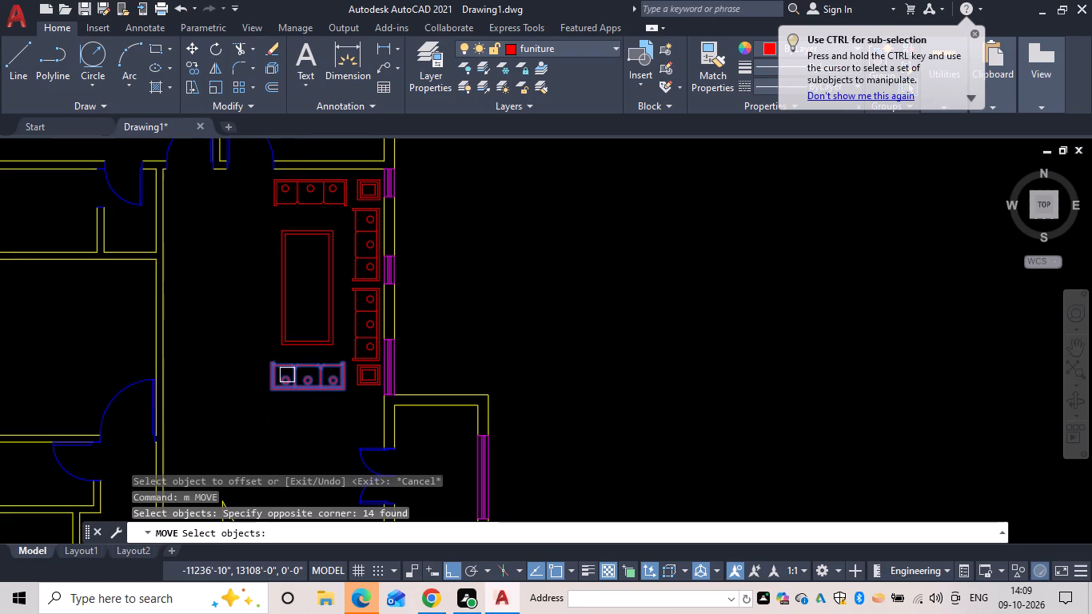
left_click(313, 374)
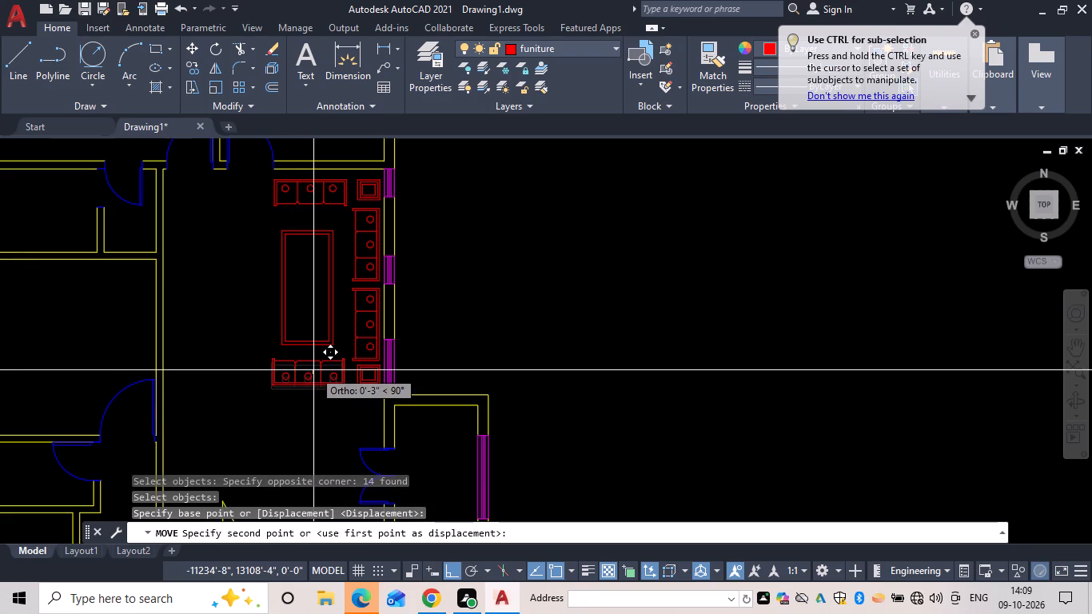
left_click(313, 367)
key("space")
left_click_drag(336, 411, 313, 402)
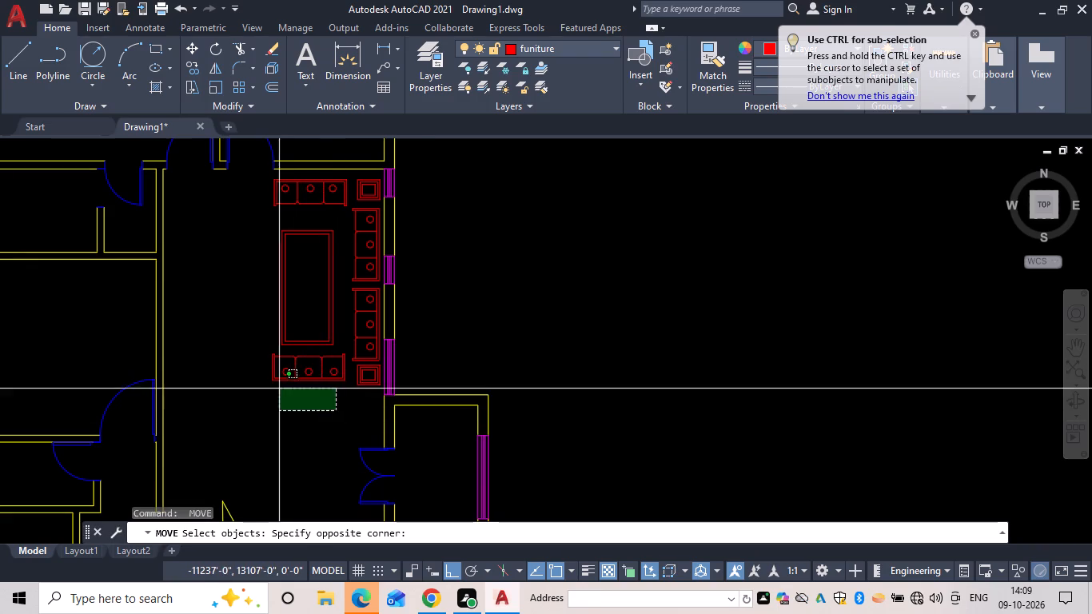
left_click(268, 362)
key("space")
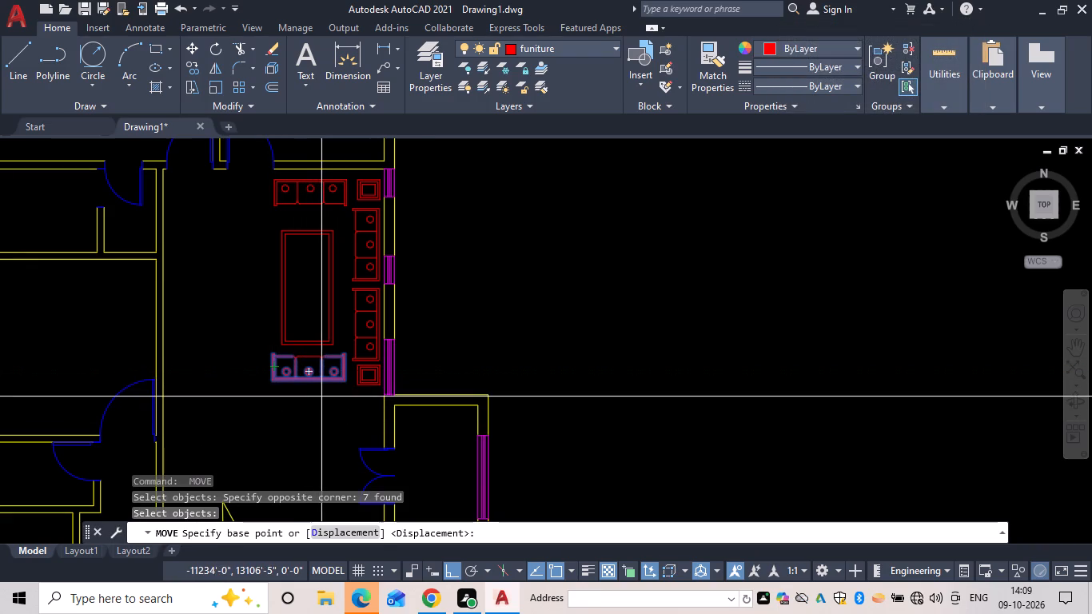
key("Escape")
Move the sofa below the center table back down, roughly level with the adjacent corner side table.
key("space")
left_click_drag(349, 397, 329, 394)
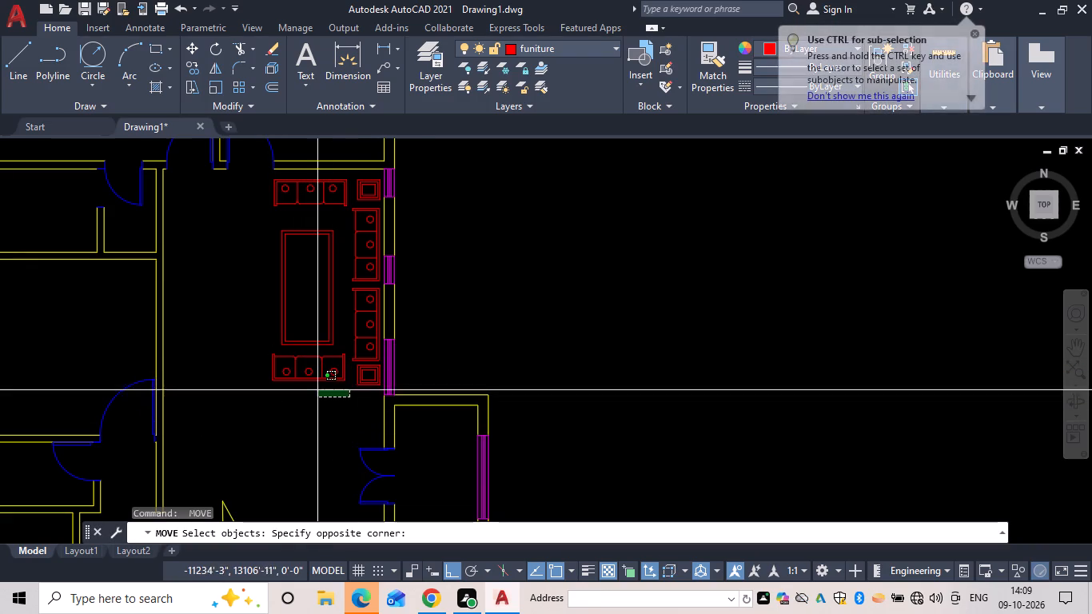
left_click_drag(269, 356, 269, 363)
key("space")
left_click(309, 375)
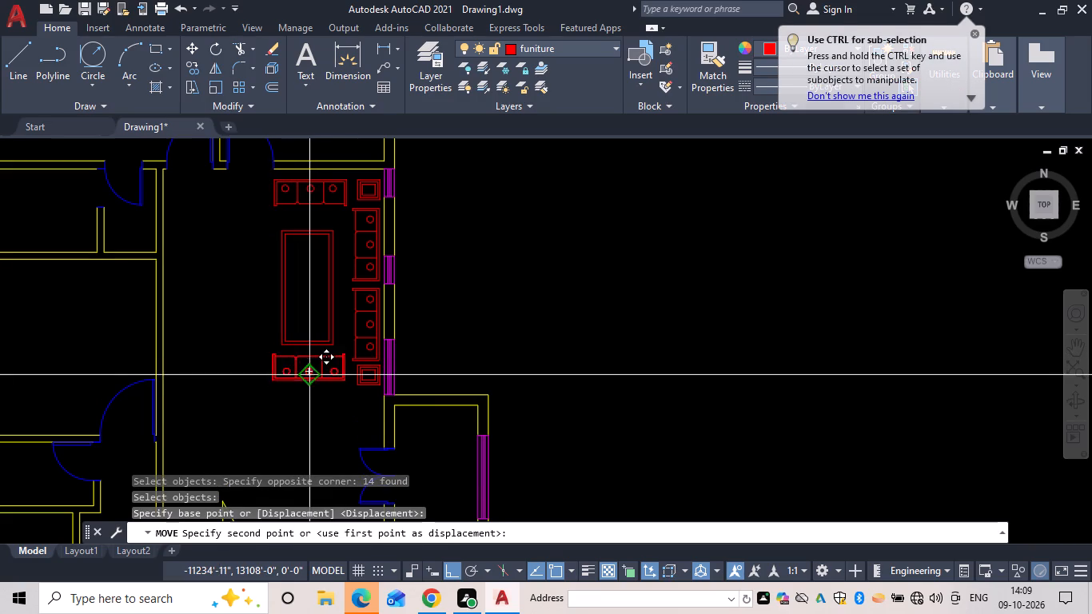
left_click(313, 385)
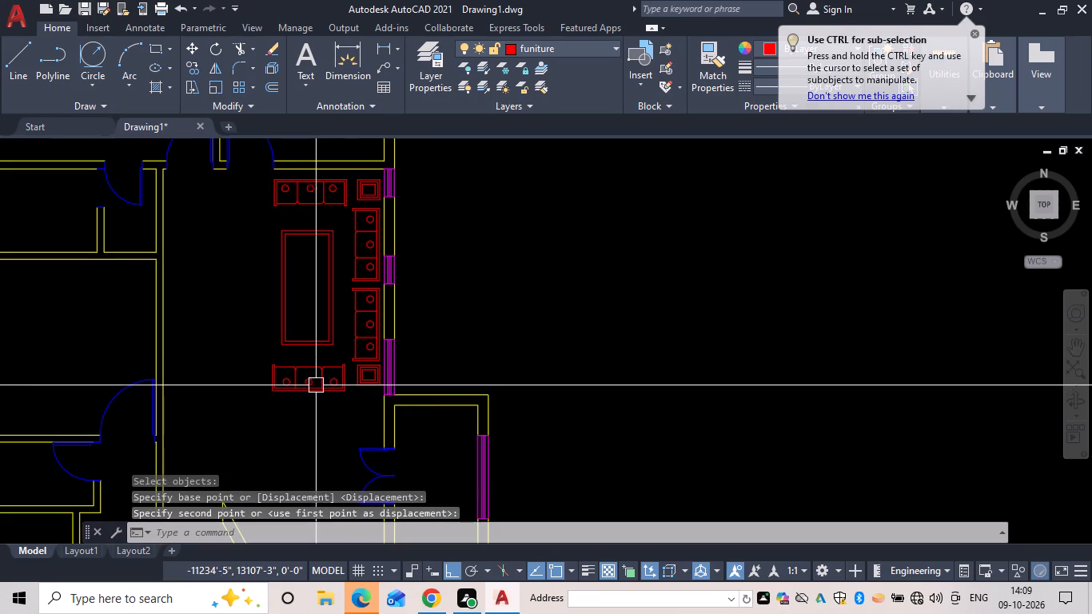
Move the lower sofa slightly sideways toward the corner side table, keeping its vertical position.
key("space")
left_click_drag(345, 409, 333, 404)
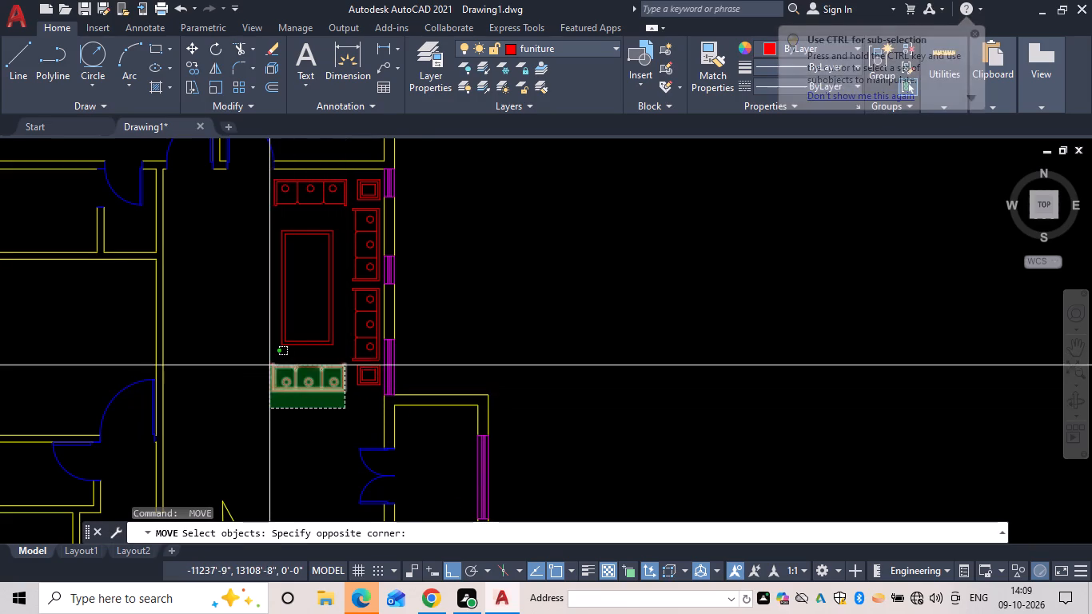
left_click(269, 364)
key("space")
scroll(310, 379, "up", 3)
left_click(310, 379)
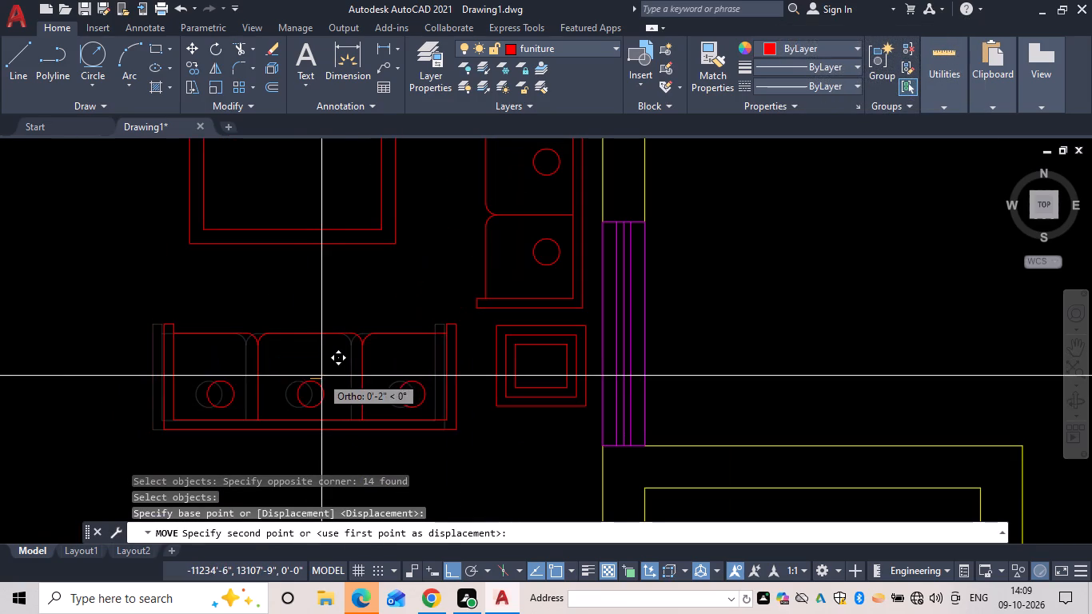
left_click(330, 375)
Copy the bed with its pillows and two nightstands about 16'-5" horizontally into the adjoining bedroom, beside the outer window wall.
scroll(389, 395, "down", 1)
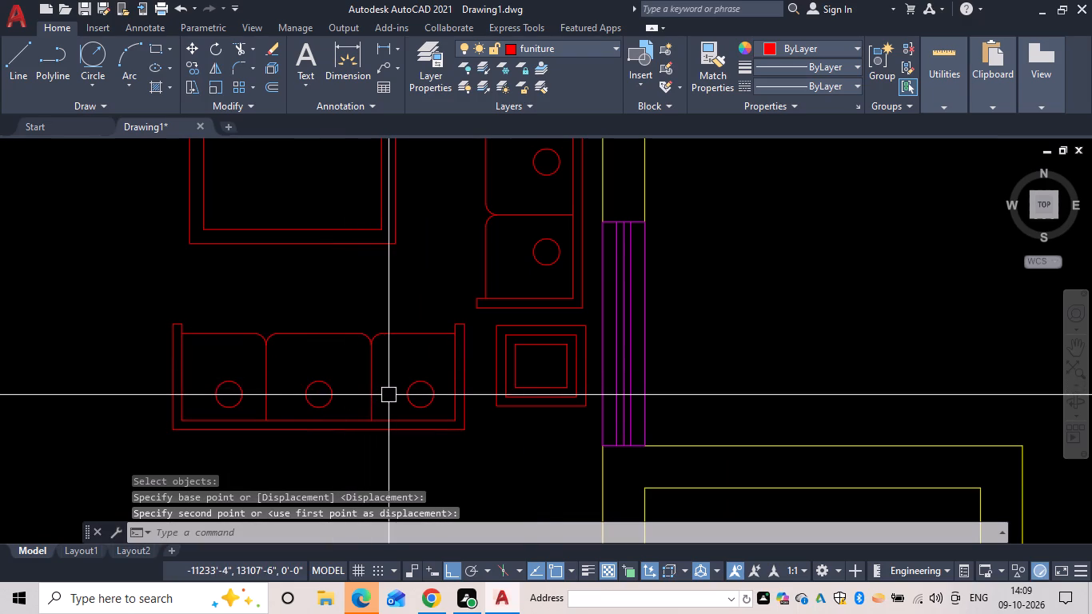
scroll(389, 395, "down", 3)
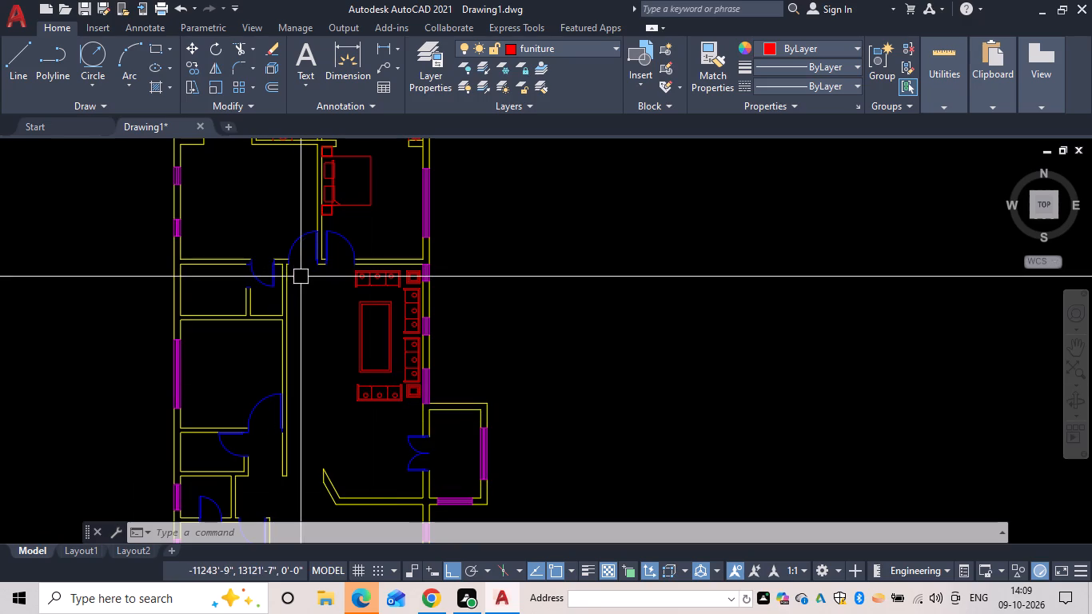
key("Escape")
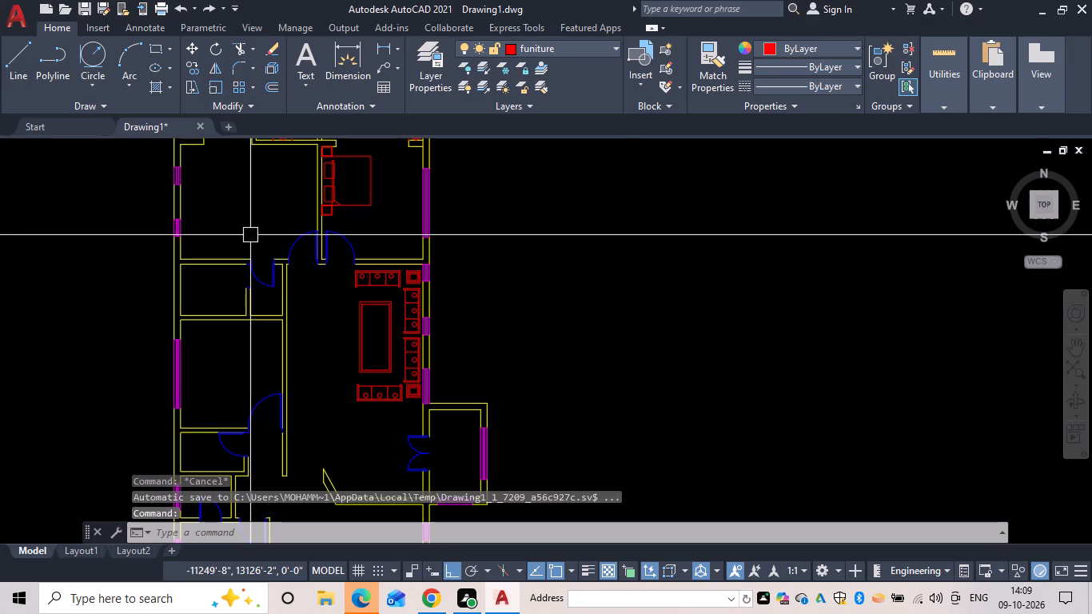
key("c")
key("o")
key("space")
middle_click_drag(272, 318, 293, 354)
scroll(273, 319, "down", 1)
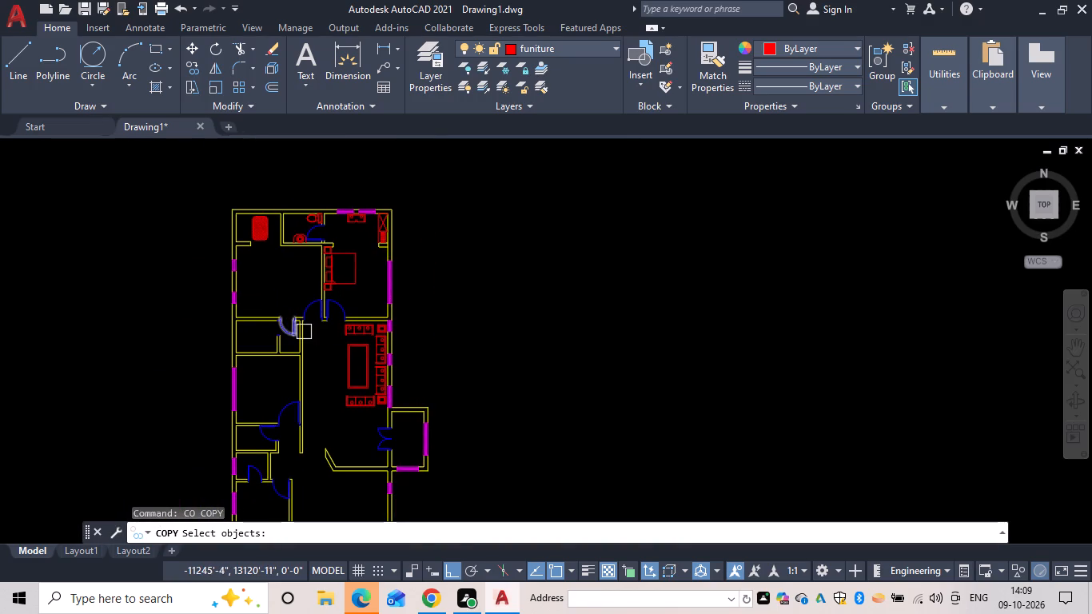
scroll(347, 293, "up", 2)
key("Escape")
key("space")
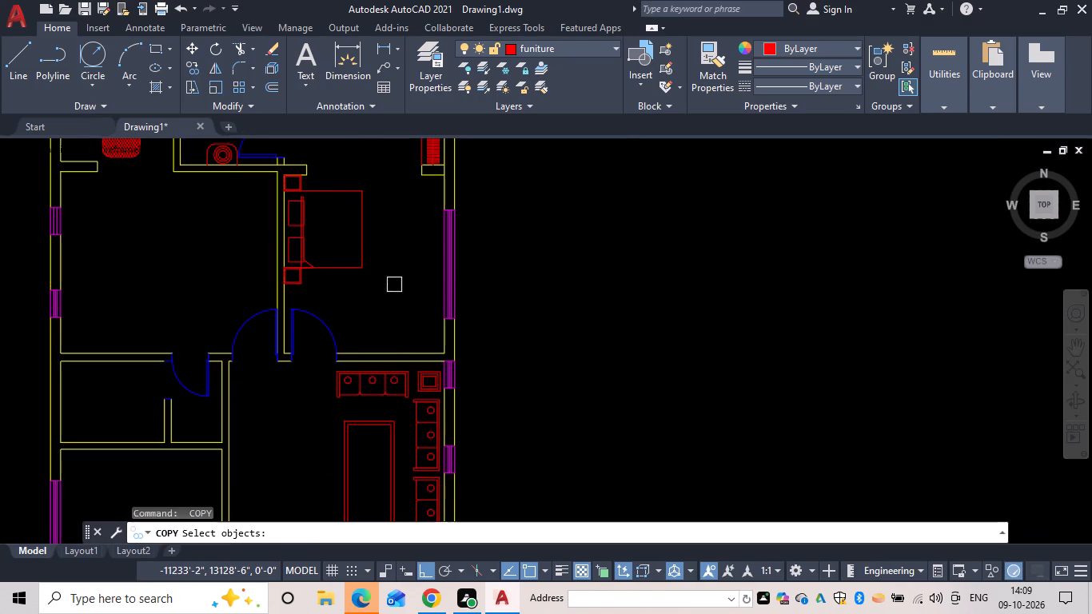
left_click_drag(394, 285, 373, 267)
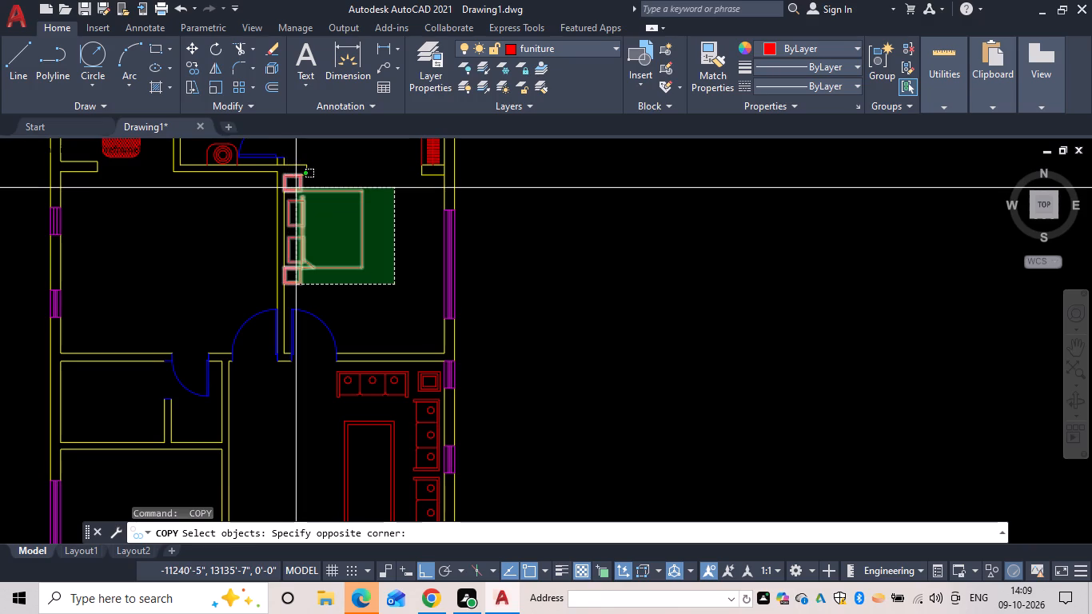
left_click(296, 188)
key("space")
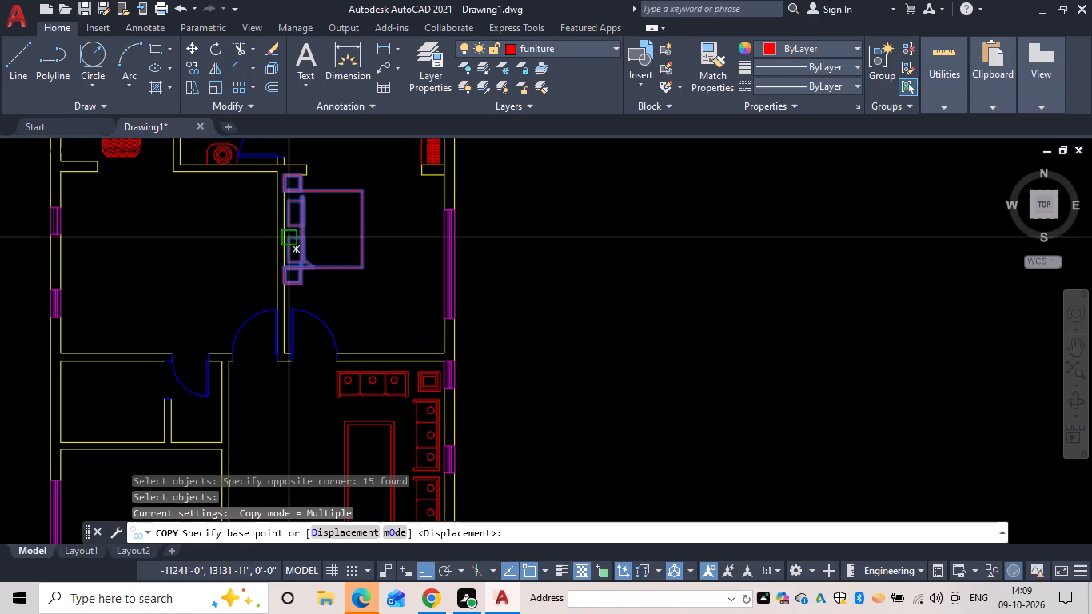
left_click(287, 233)
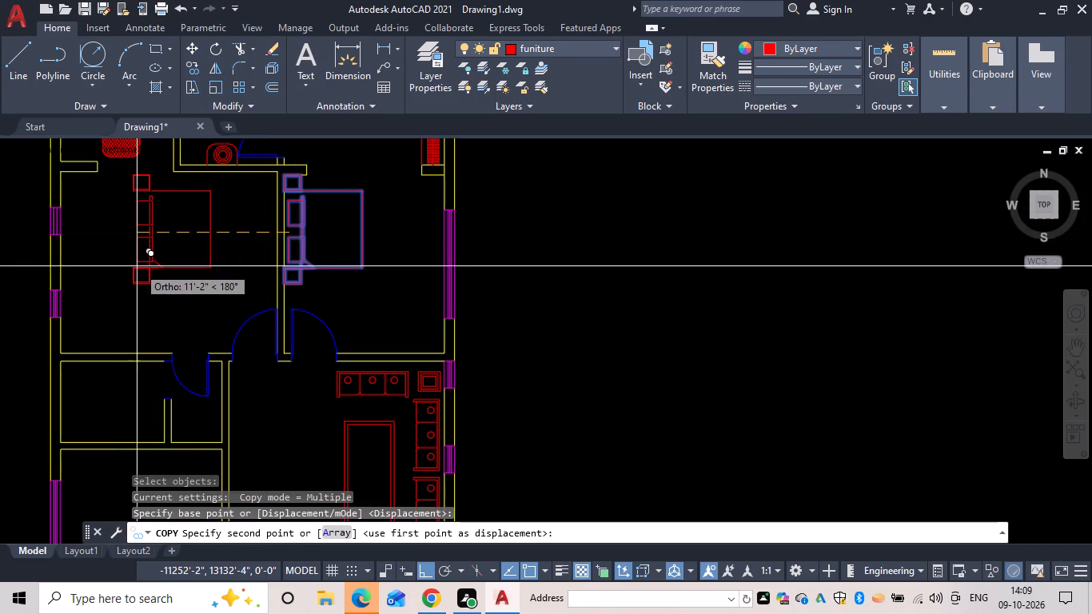
left_click(66, 274)
key("Escape")
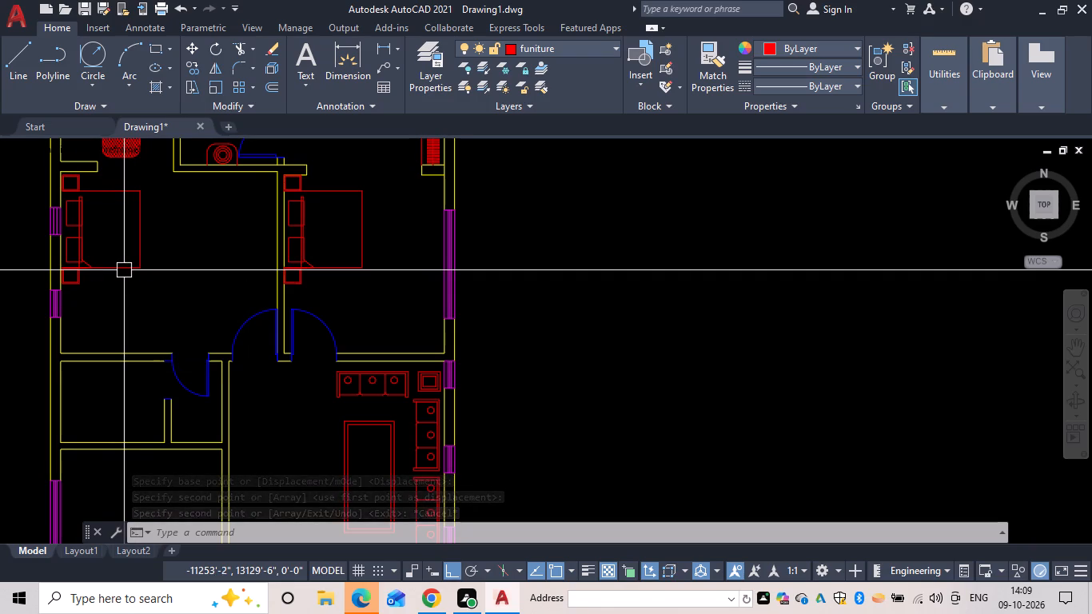
Move the copied bed and nightstands down about 2' and flush against the outer wall, between the two windows.
middle_click_drag(123, 269, 184, 275)
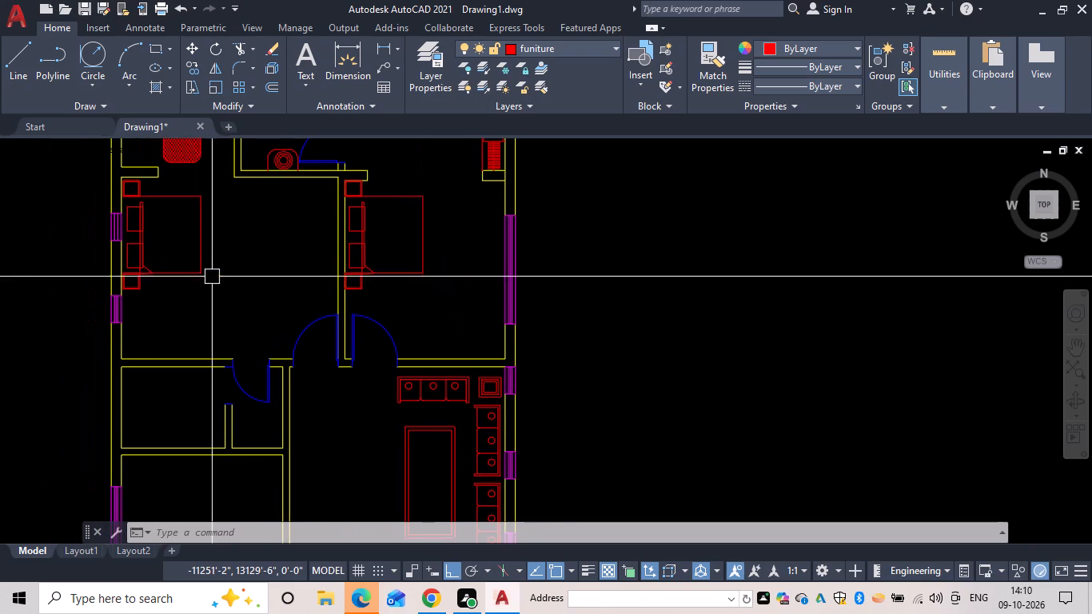
middle_click_drag(212, 277, 294, 293)
scroll(305, 295, "up", 2)
middle_click_drag(305, 295, 308, 297)
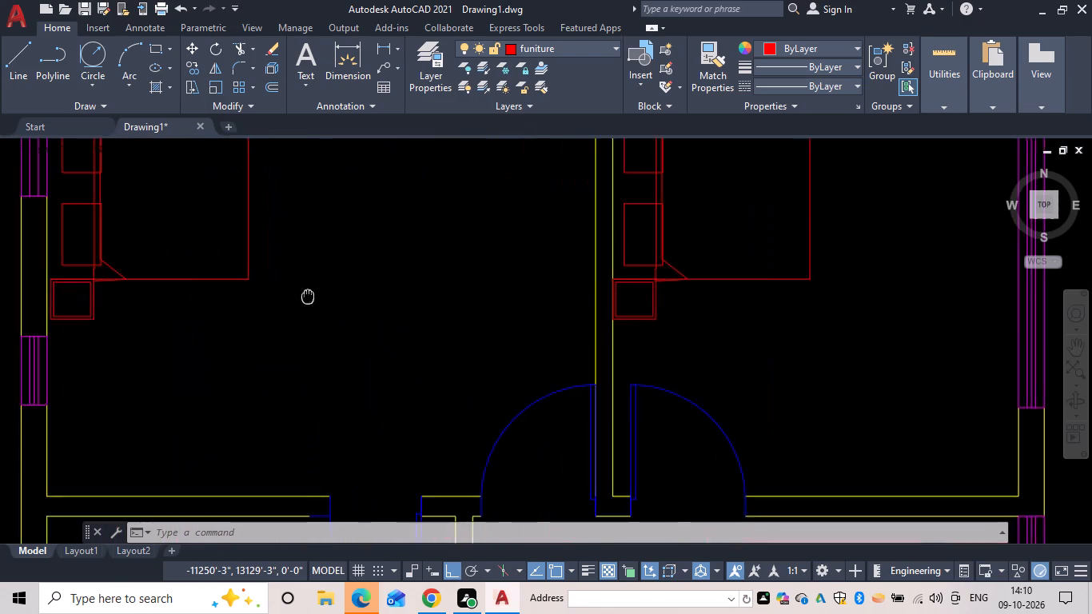
middle_click_drag(308, 297, 328, 326)
key("Escape")
type("m")
key("space")
scroll(342, 329, "down", 1)
middle_click_drag(345, 329, 393, 377)
left_click_drag(405, 428, 399, 430)
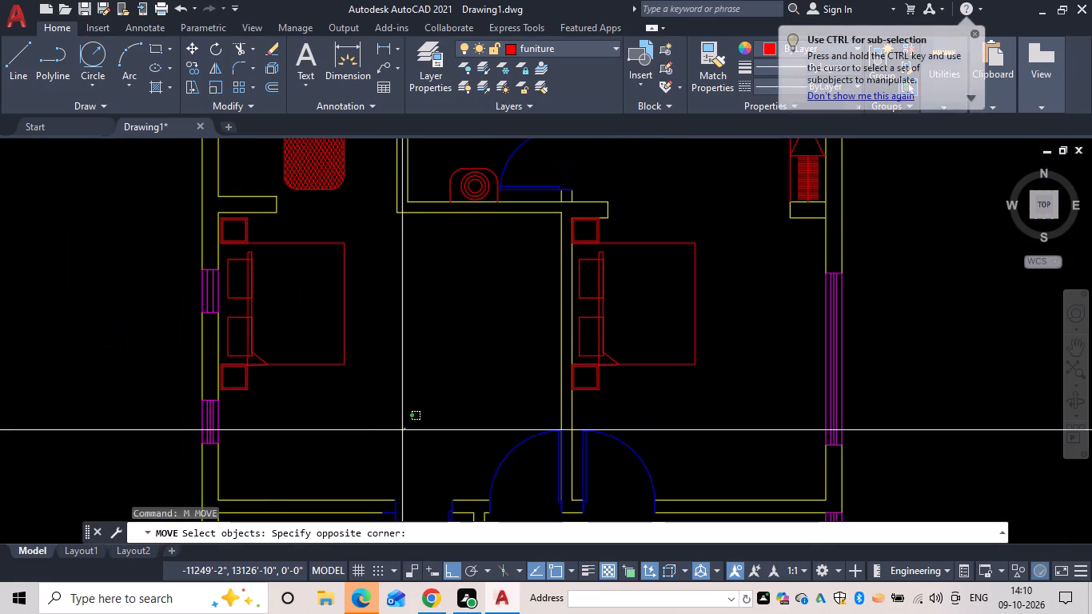
left_click_drag(399, 430, 350, 424)
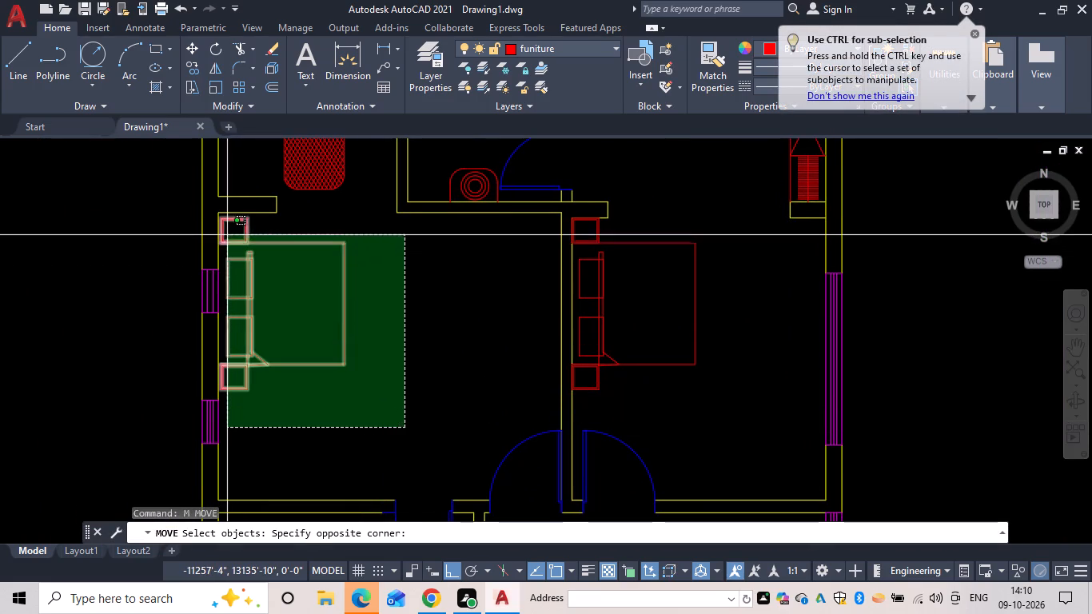
left_click(225, 238)
scroll(229, 238, "up", 1)
middle_click_drag(231, 238, 299, 384)
key("space")
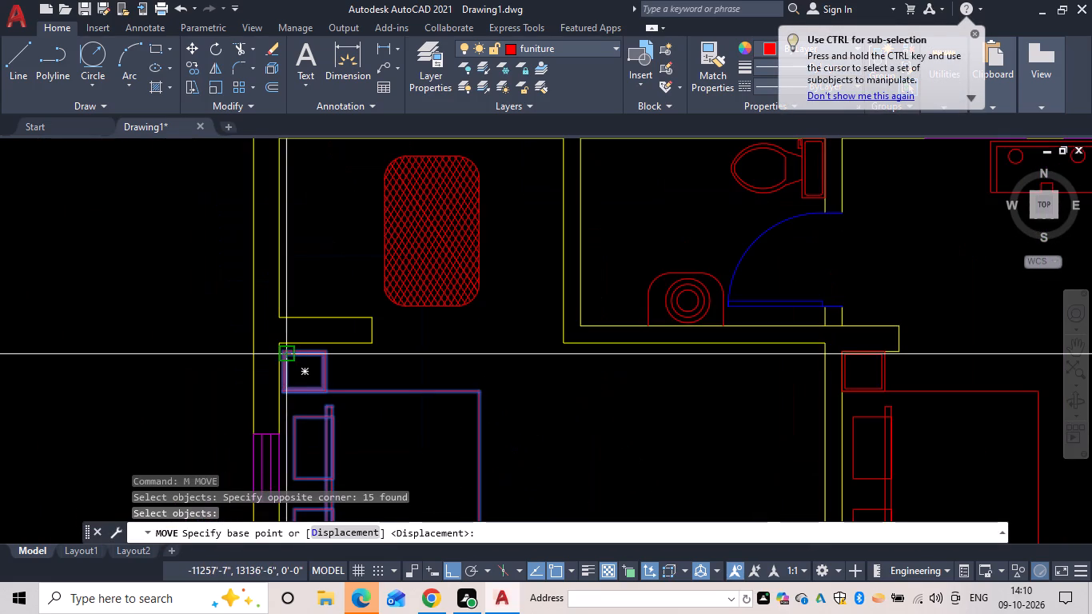
scroll(277, 353, "up", 4)
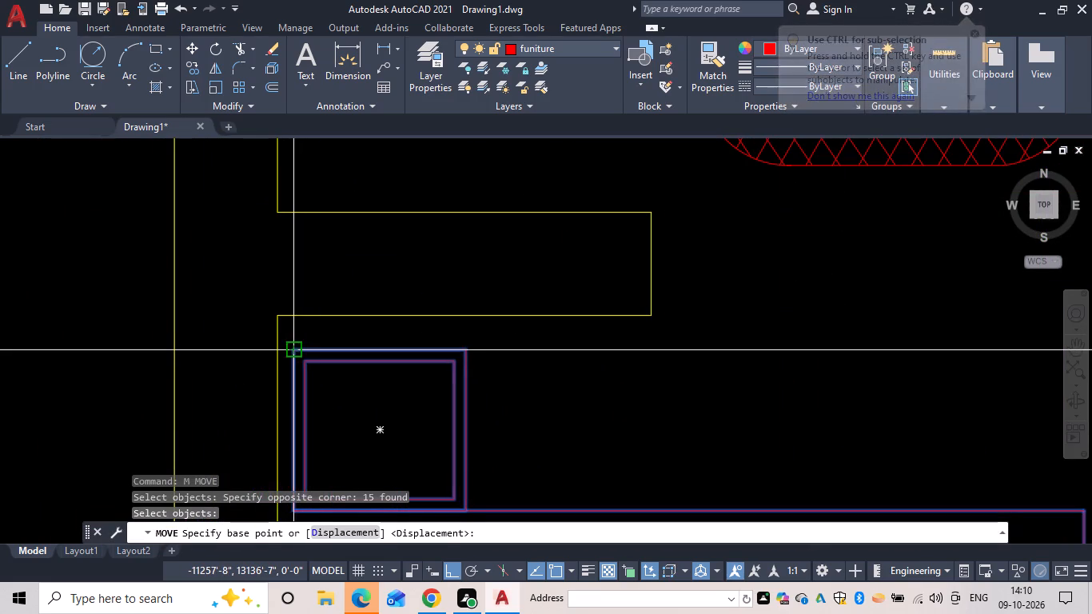
left_click(292, 345)
scroll(287, 313, "down", 1)
middle_click_drag(287, 302, 352, 168)
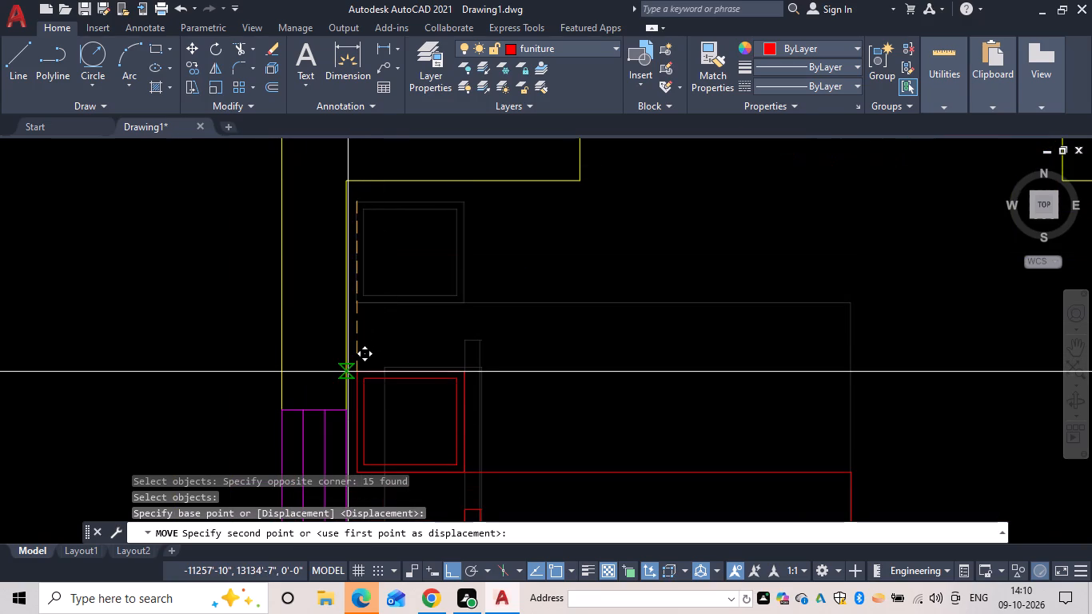
left_click(348, 372)
scroll(433, 337, "down", 3)
Copy the washbasin from the upper bathroom straight down into the bedroom, just above the lower bathroom's door.
middle_click_drag(434, 337, 414, 231)
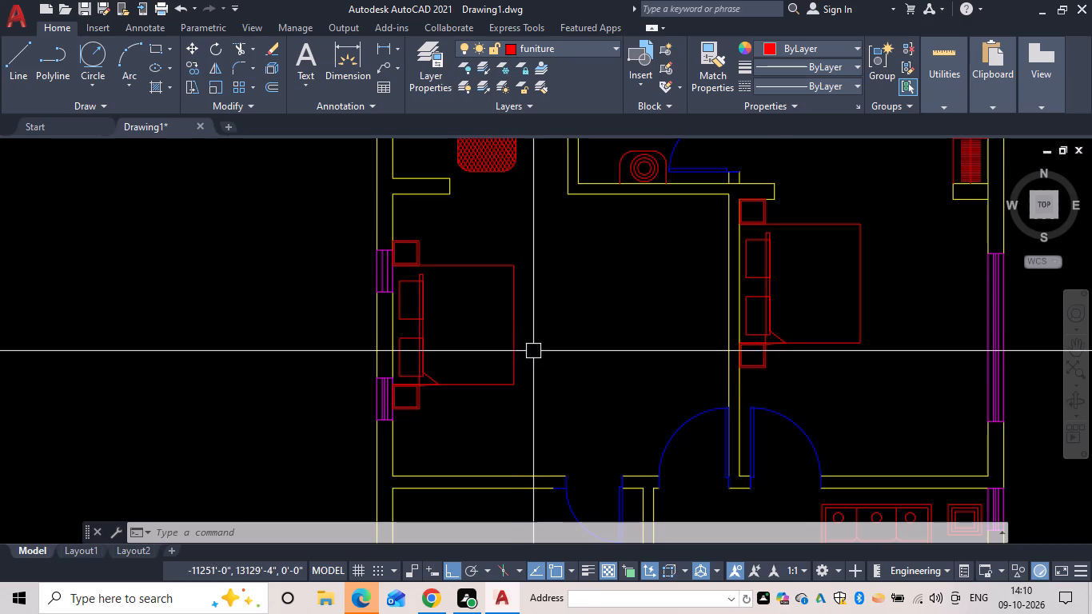
scroll(523, 353, "down", 2)
middle_click_drag(523, 353, 504, 362)
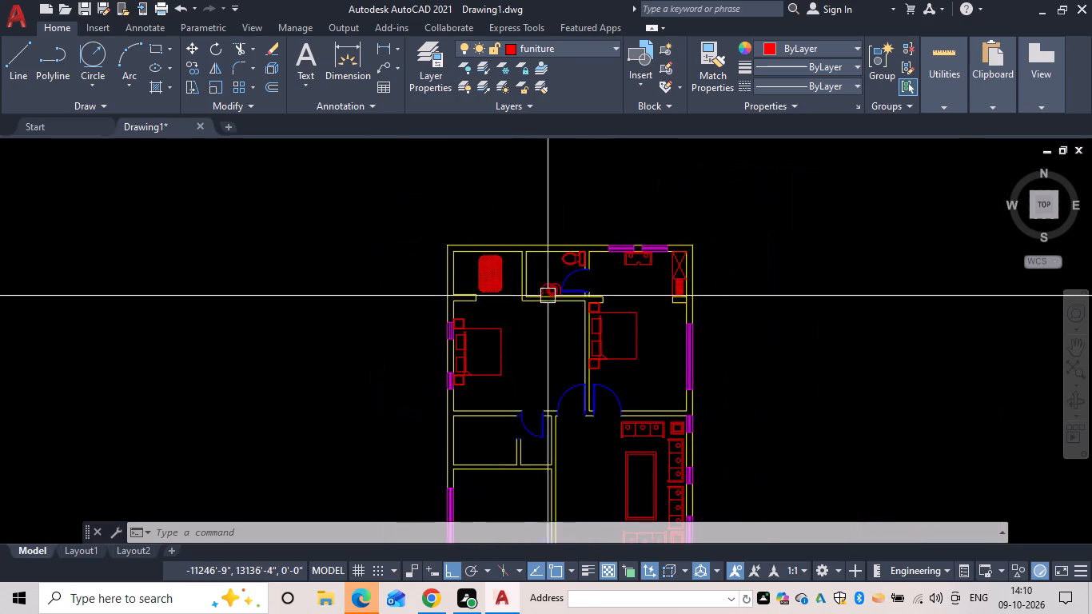
scroll(576, 277, "up", 2)
key("Escape")
key("c")
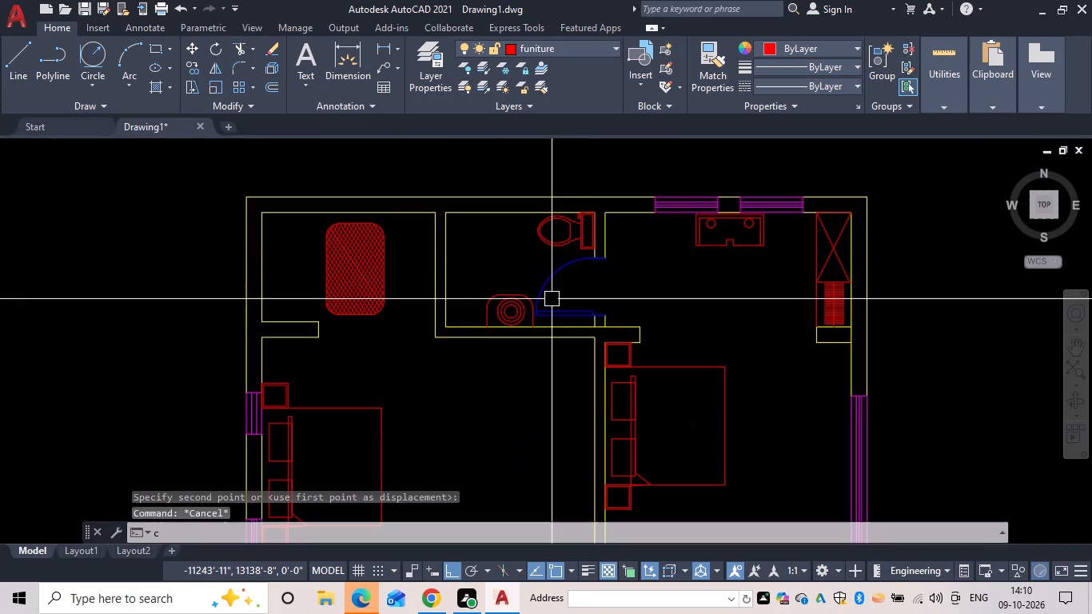
type("o")
key("space")
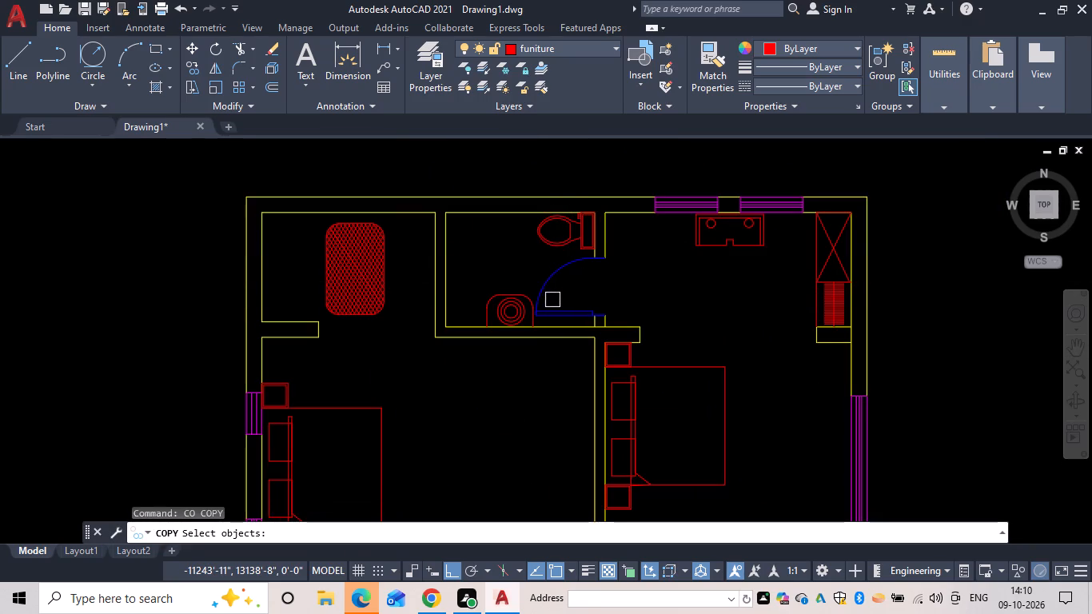
scroll(539, 299, "up", 4)
left_click_drag(467, 276, 416, 269)
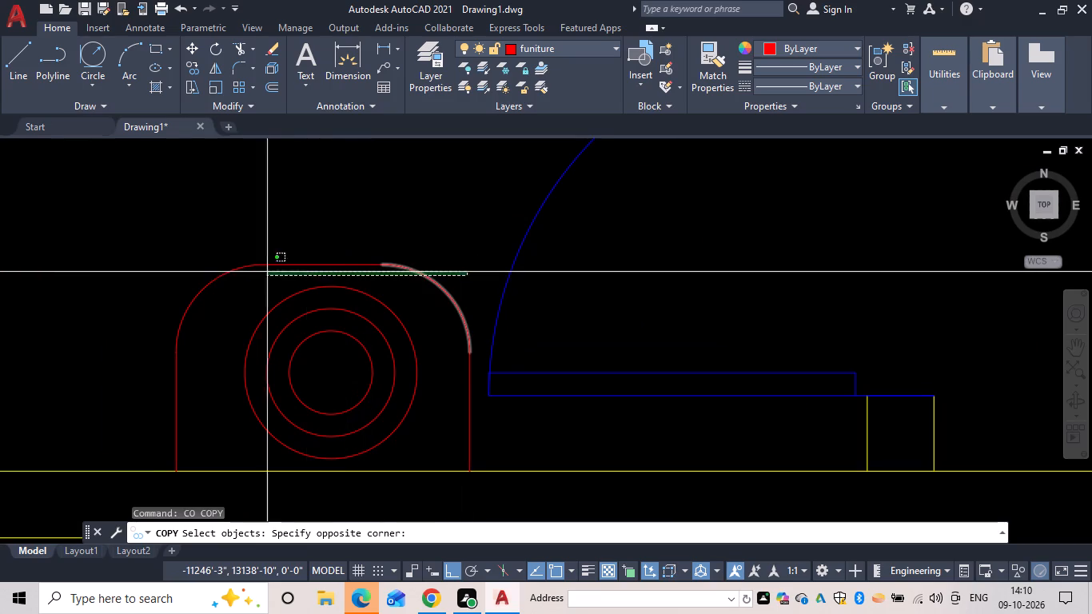
left_click_drag(150, 311, 150, 345)
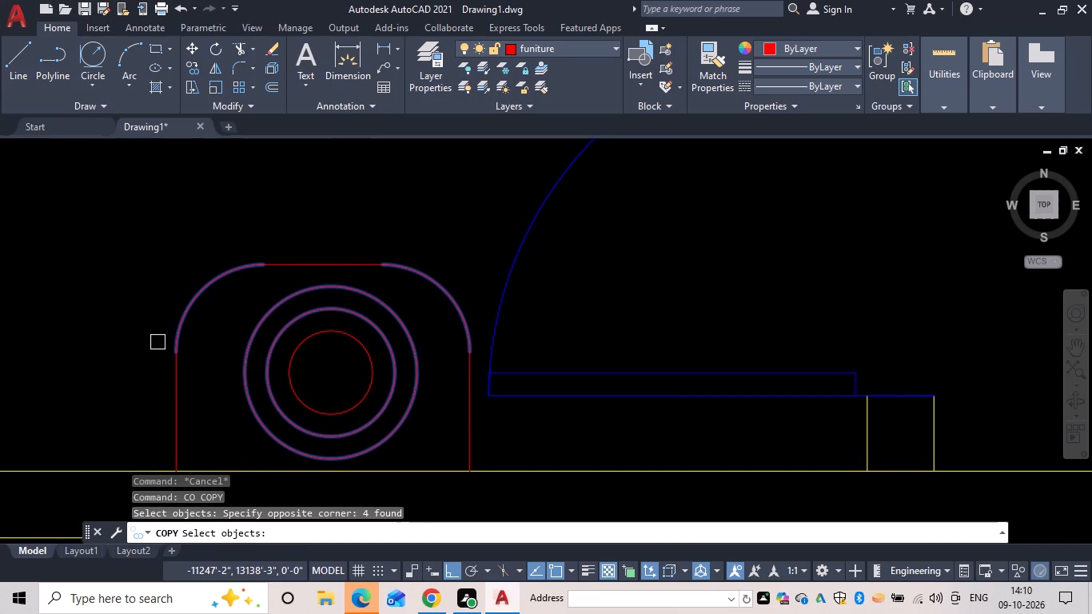
left_click_drag(273, 195, 306, 289)
left_click(488, 445)
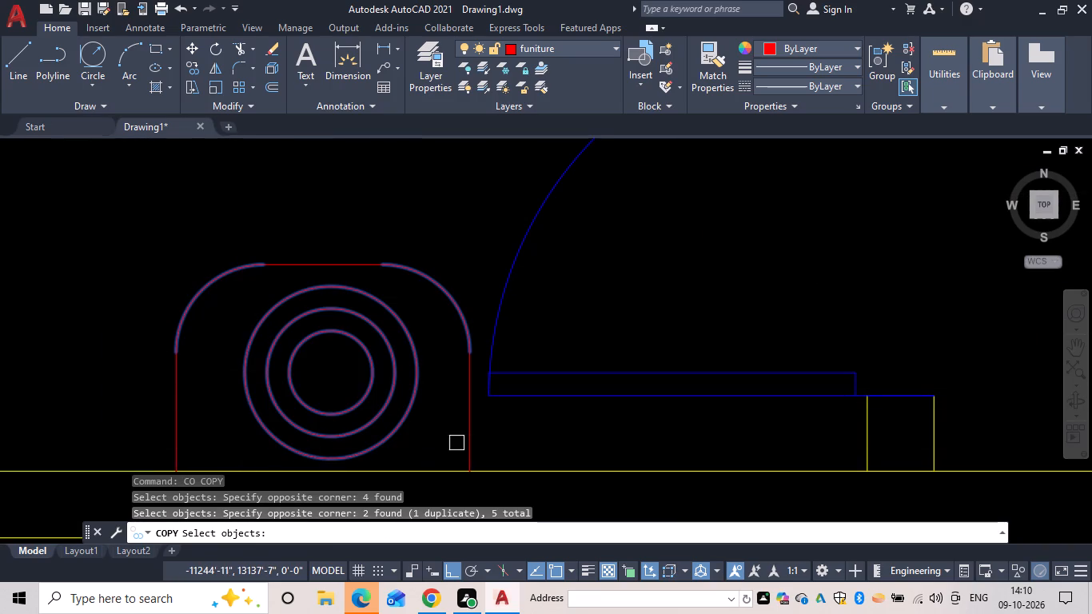
left_click_drag(506, 442, 471, 418)
left_click(408, 407)
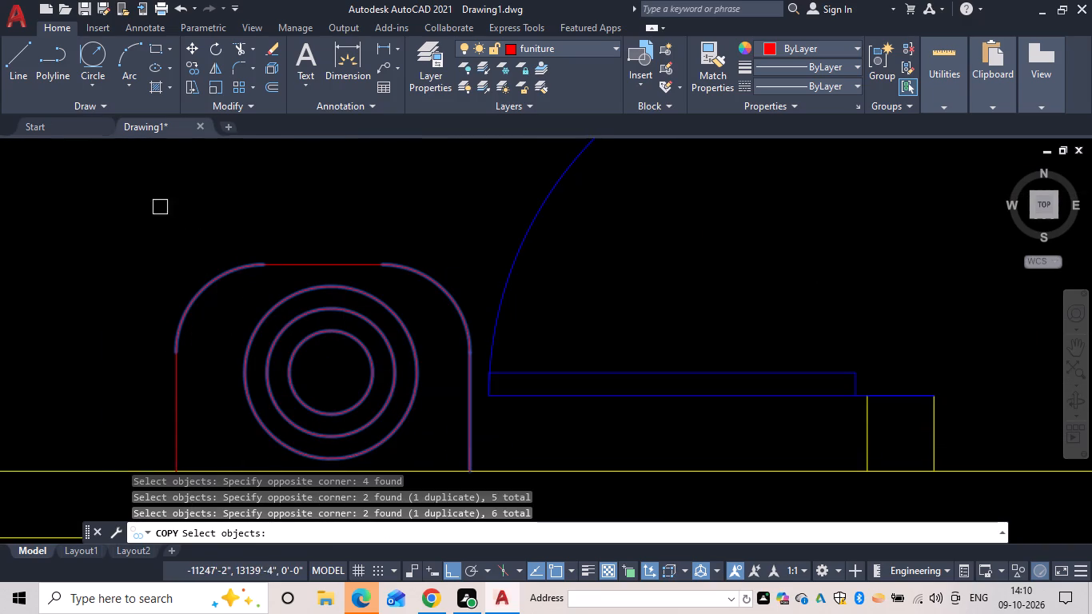
left_click_drag(125, 175, 361, 408)
left_click(120, 217)
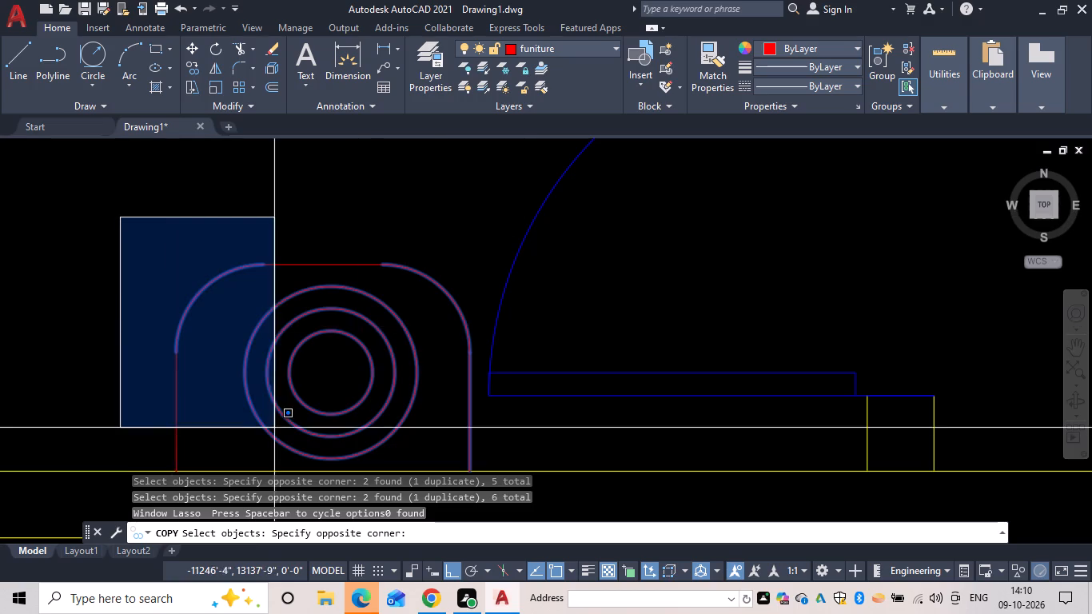
left_click(574, 475)
scroll(575, 442, "down", 1)
middle_click_drag(575, 415, 614, 201)
key("space")
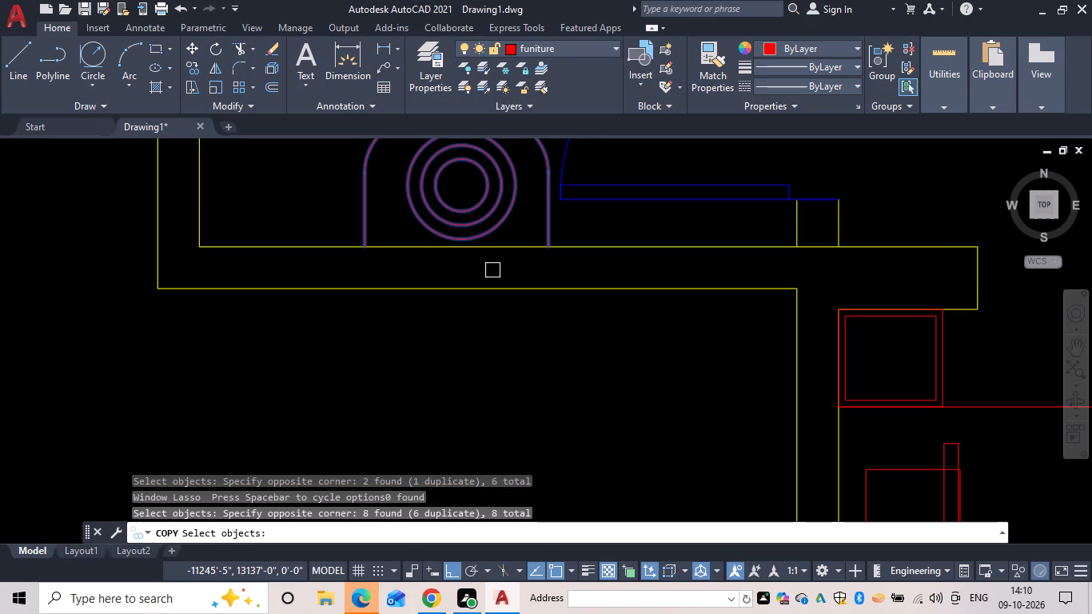
left_click_drag(366, 245, 361, 257)
scroll(339, 355, "down", 3)
middle_click_drag(339, 355, 395, 195)
scroll(397, 193, "up", 1)
scroll(332, 365, "down", 1)
middle_click_drag(332, 365, 456, 153)
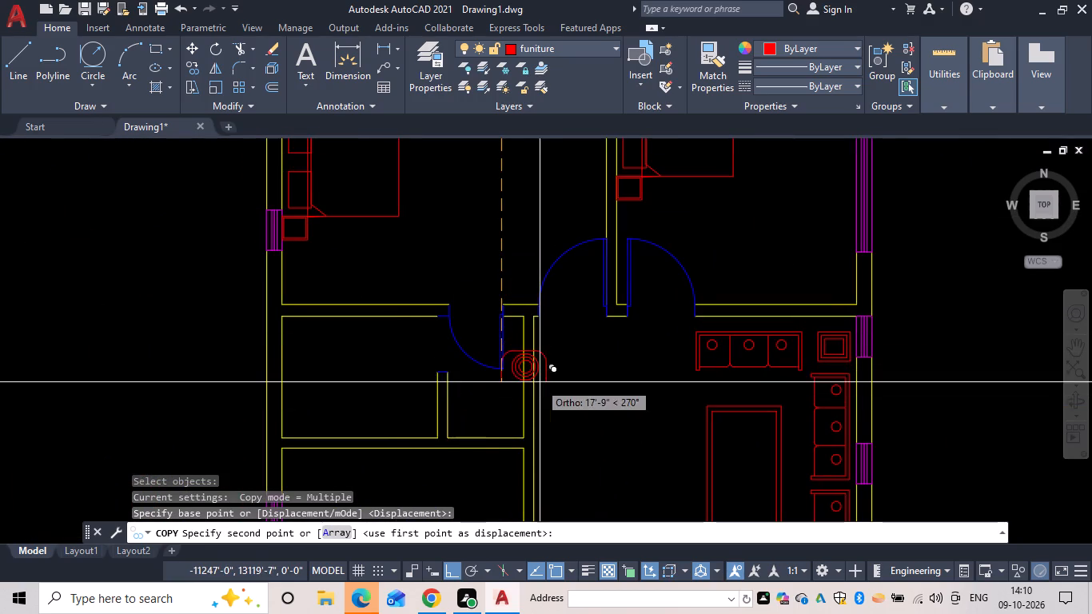
left_click(520, 256)
key("Escape")
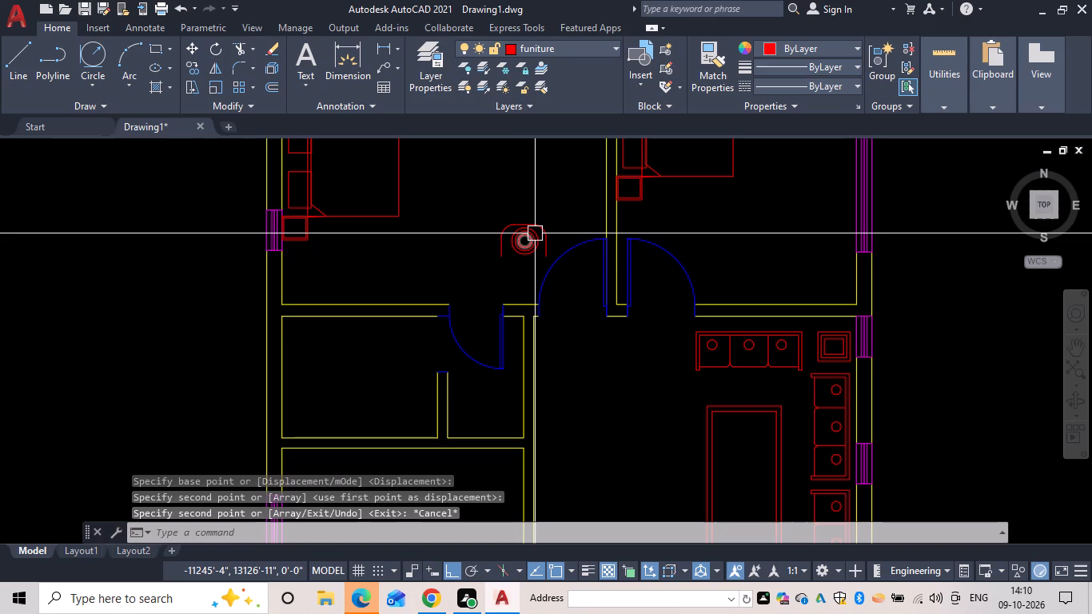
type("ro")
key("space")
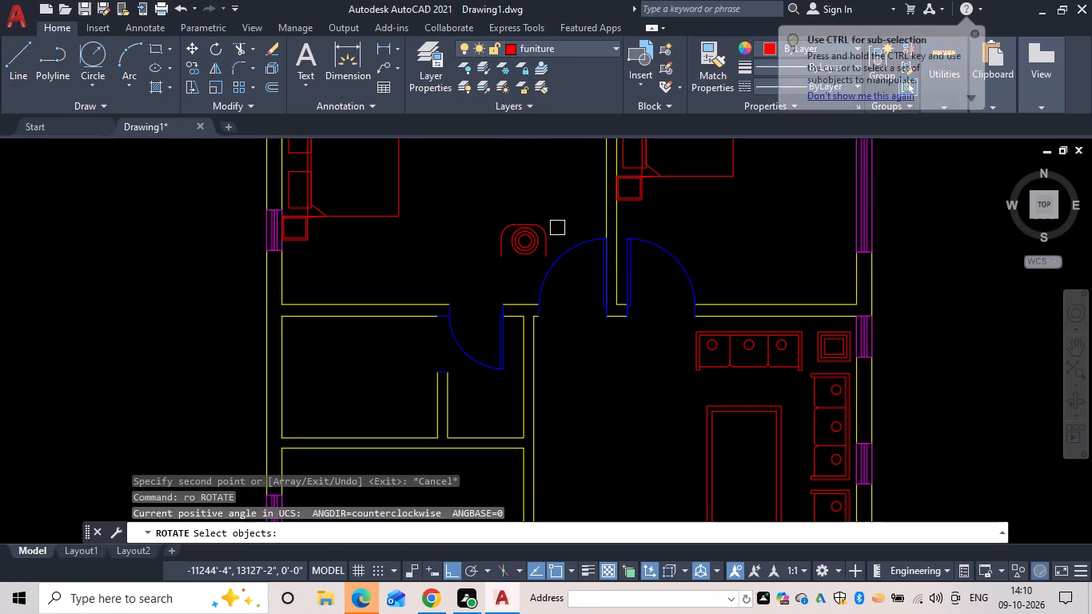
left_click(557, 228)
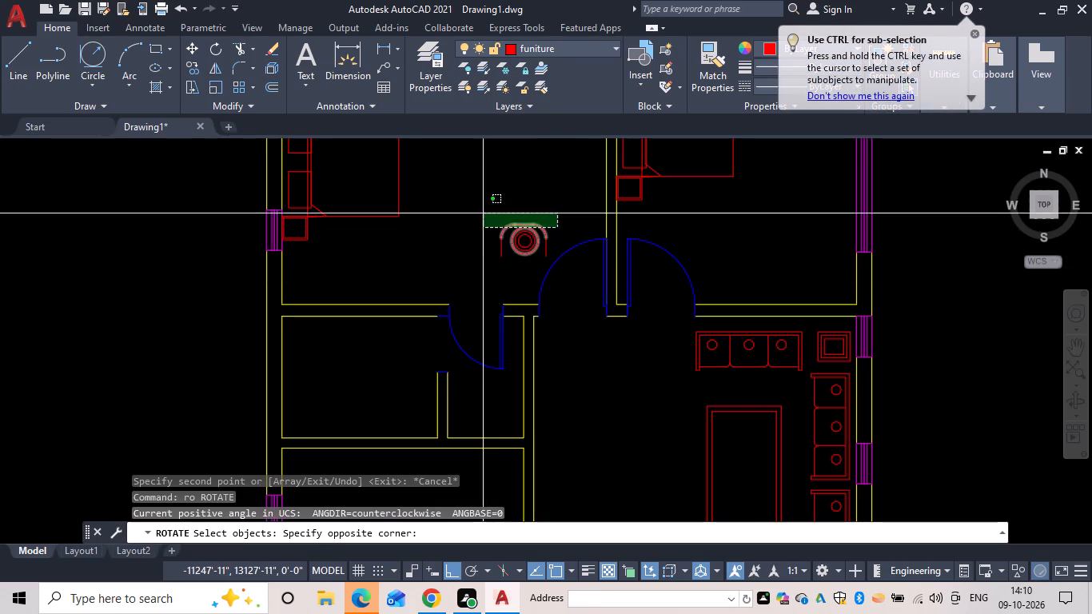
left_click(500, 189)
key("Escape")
Rotate the complete copied washbasin by 180° so its open back faces up.
key("r")
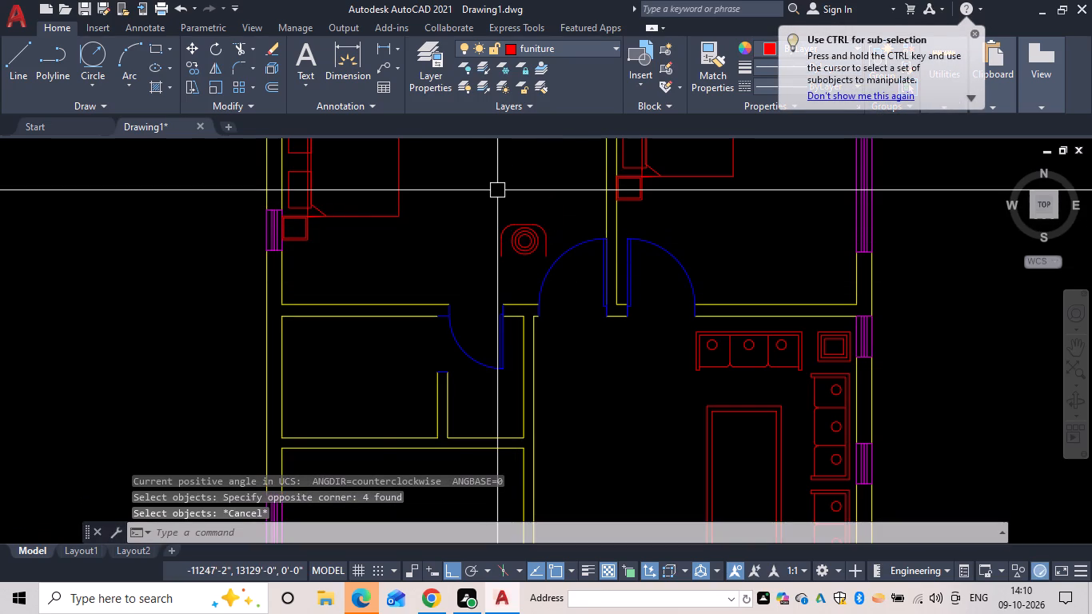
key("o")
key("space")
left_click_drag(467, 193, 551, 223)
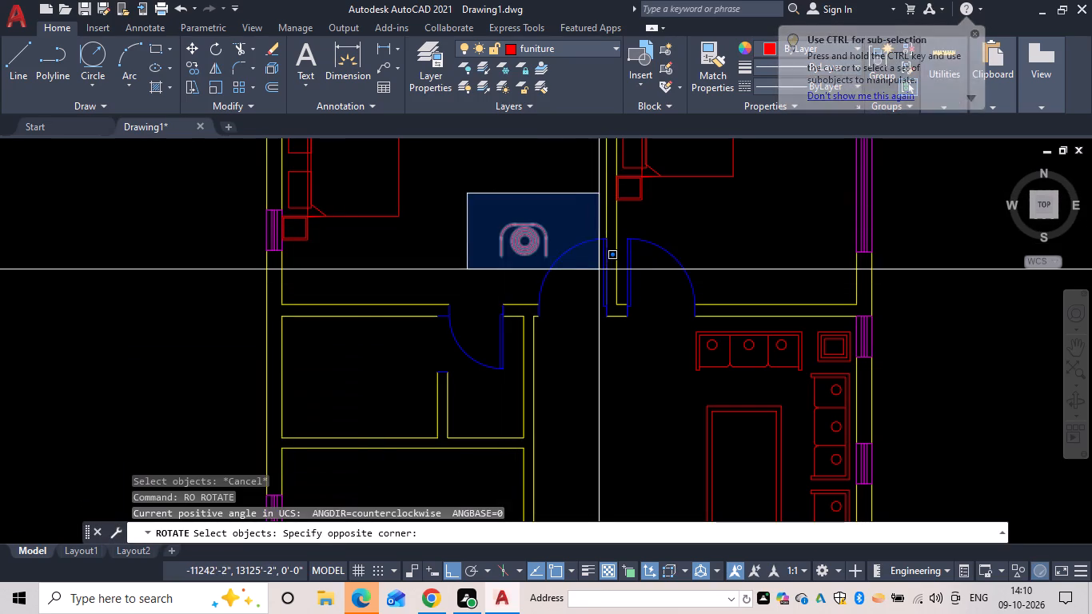
left_click(599, 269)
key("space")
left_click_drag(536, 246, 523, 253)
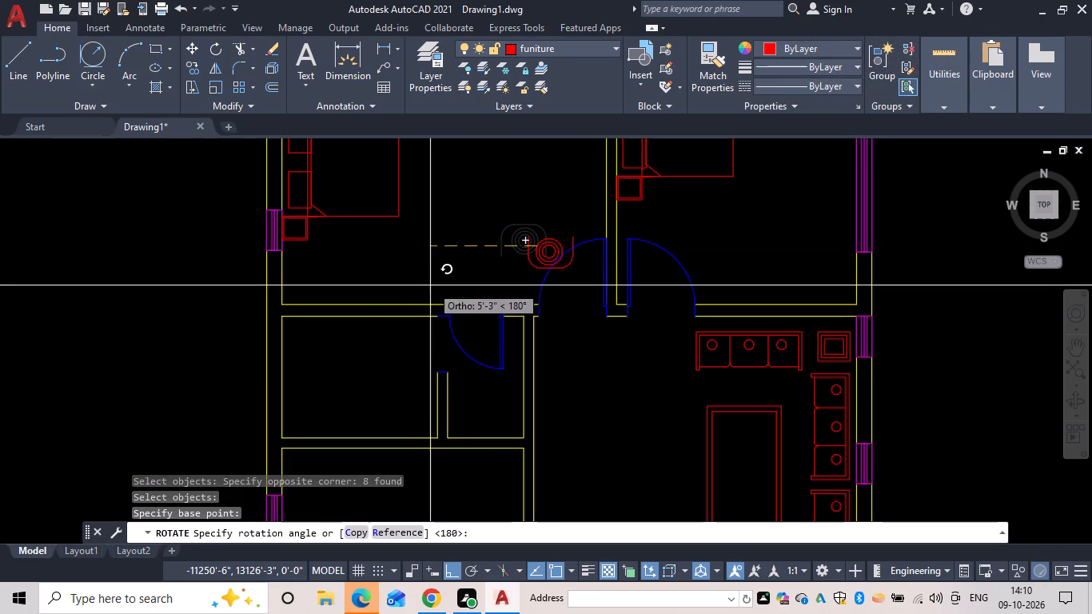
left_click(430, 285)
key("Escape")
Move the rotated washbasin into the lower bathroom, with its back flush against the inner face of the upper wall.
key("m")
key("space")
left_click_drag(498, 199, 499, 199)
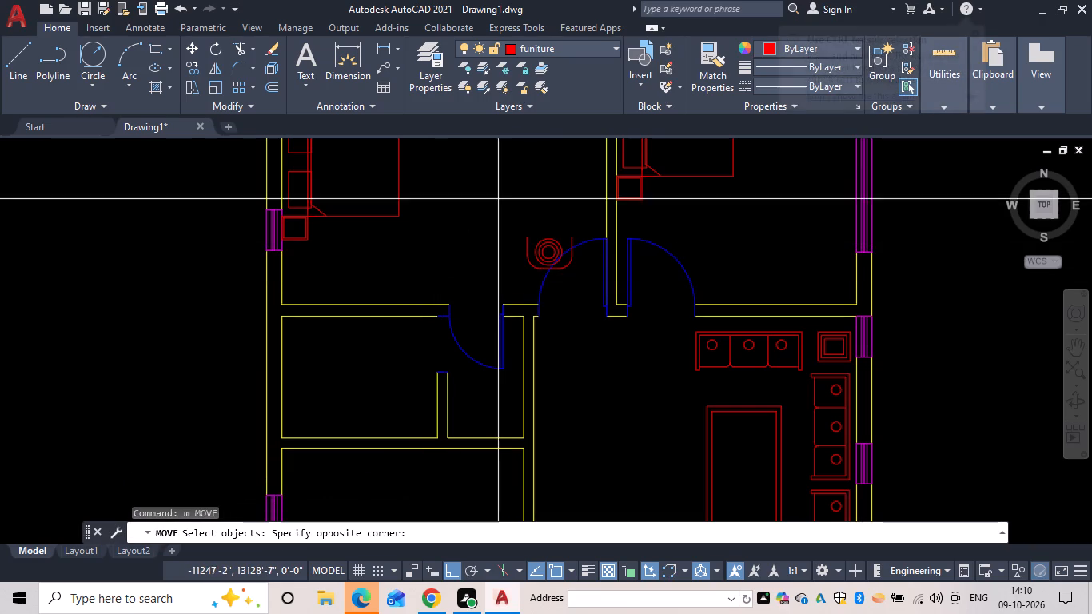
left_click_drag(499, 199, 613, 258)
left_click(630, 291)
key("space")
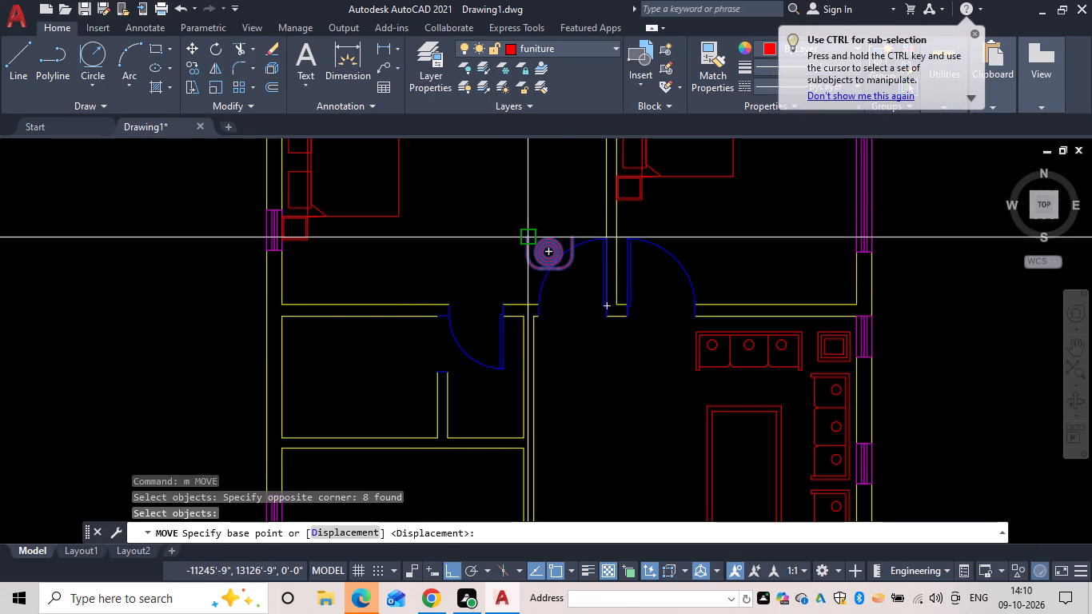
left_click(527, 237)
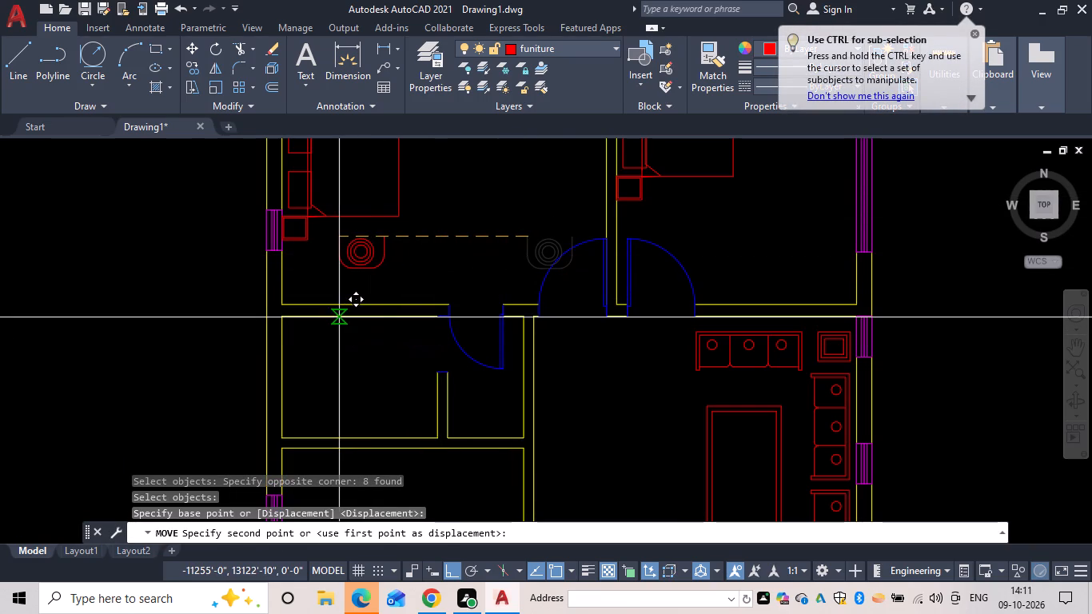
left_click(339, 317)
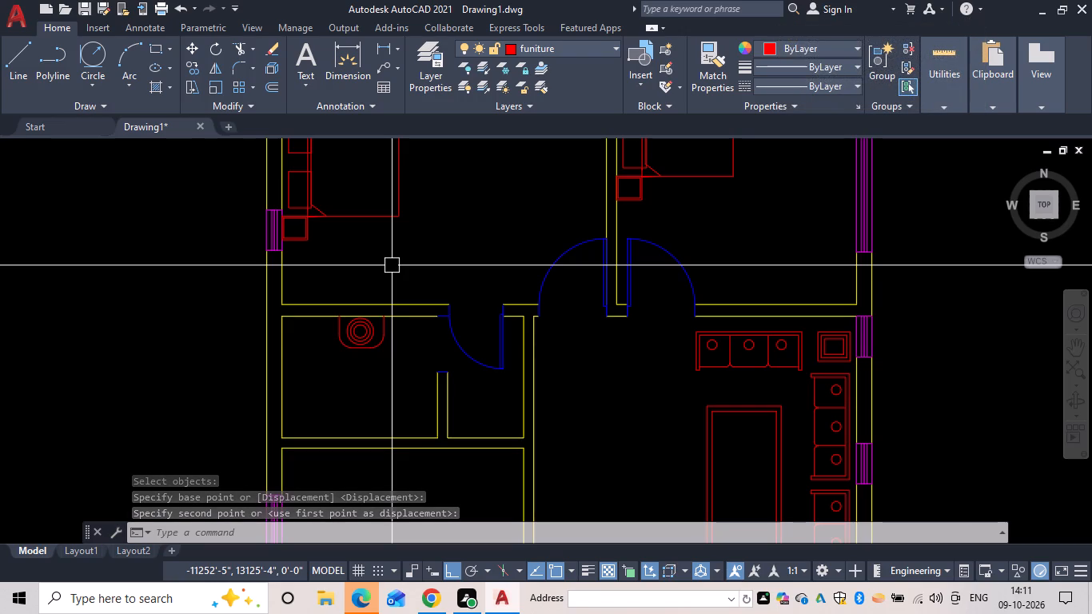
Copy the toilet from the upper bathroom about 23'-9" straight down, level with the lower bathroom.
middle_click_drag(615, 337, 470, 438)
key("c")
key("o")
key("space")
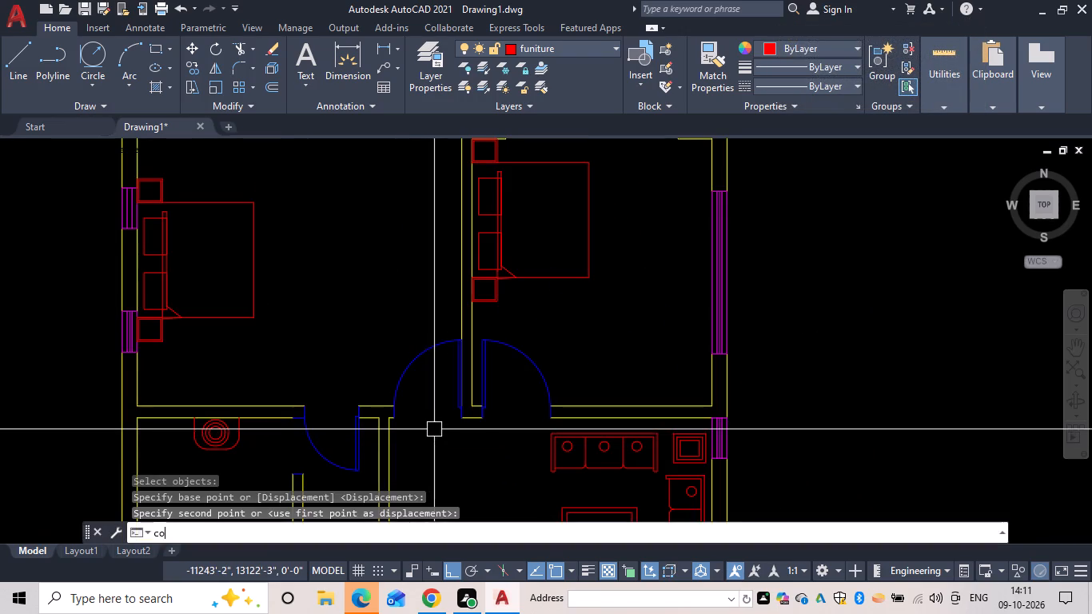
middle_click_drag(444, 317, 432, 442)
scroll(436, 440, "down", 1)
left_click(415, 261)
key("space")
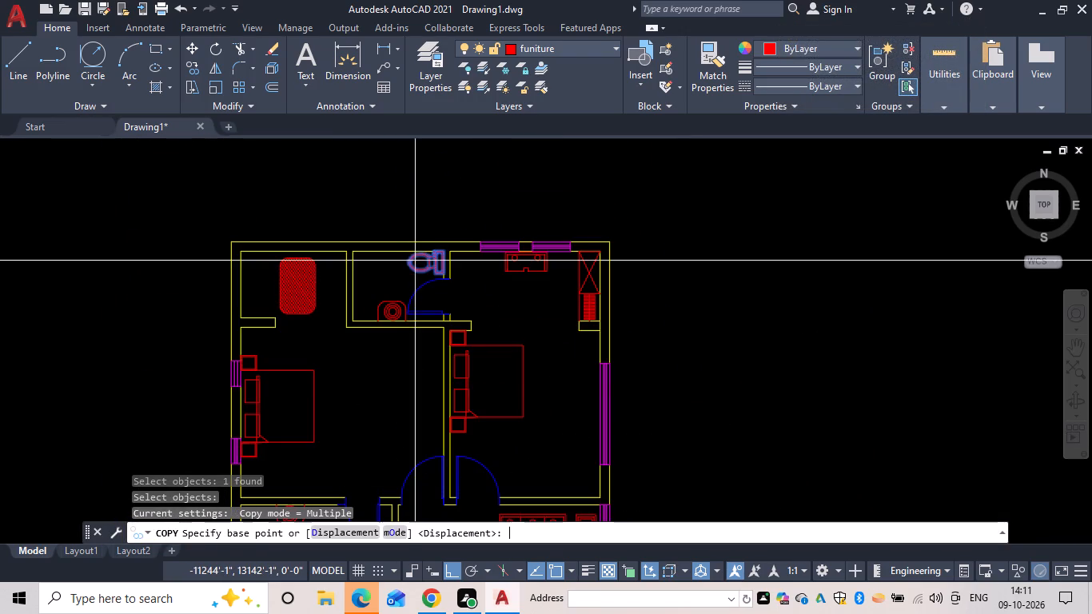
left_click_drag(415, 261, 396, 294)
left_click_drag(431, 263, 422, 267)
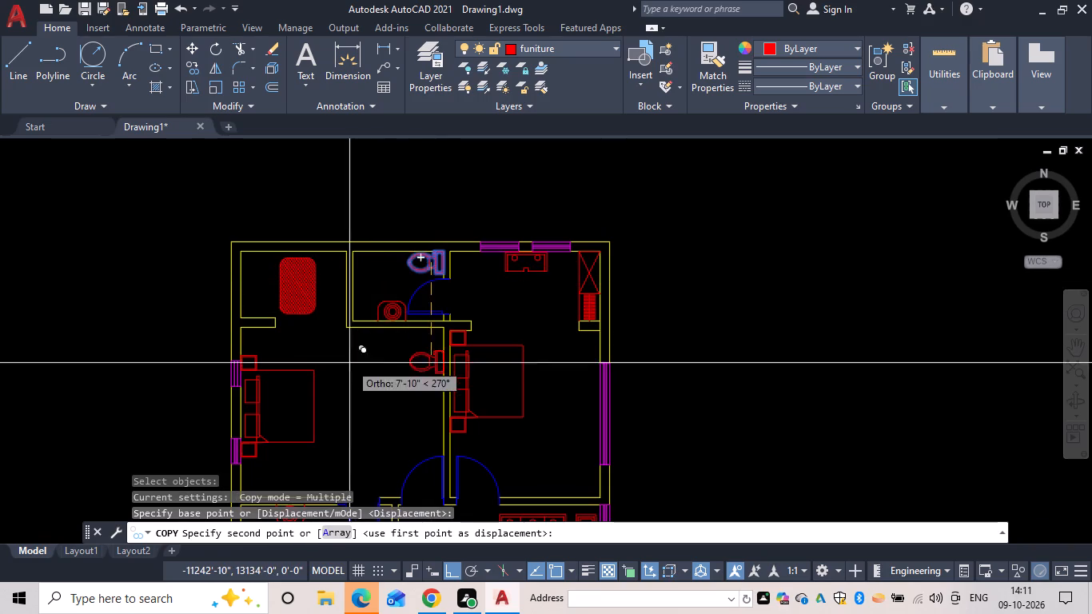
scroll(349, 363, "down", 1)
middle_click_drag(349, 363, 362, 229)
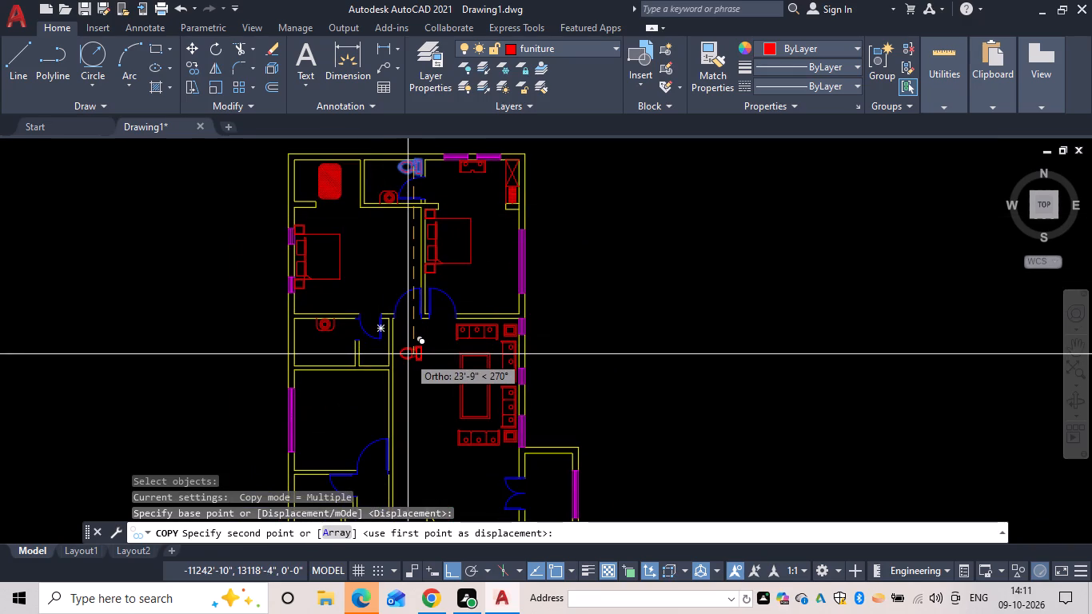
left_click(408, 354)
key("Escape")
Move the copied toilet horizontally into the lower bathroom, with its tank flush against the short partition wall.
scroll(428, 361, "up", 2)
type("m")
key("space")
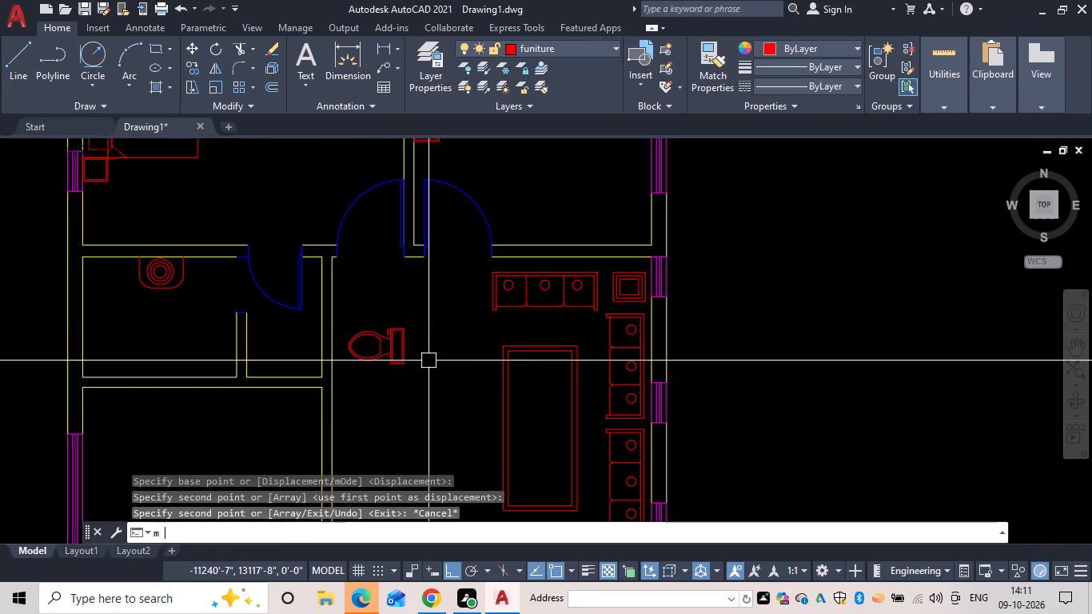
left_click_drag(428, 381, 402, 369)
left_click(385, 329)
scroll(405, 357, "up", 4)
key("space")
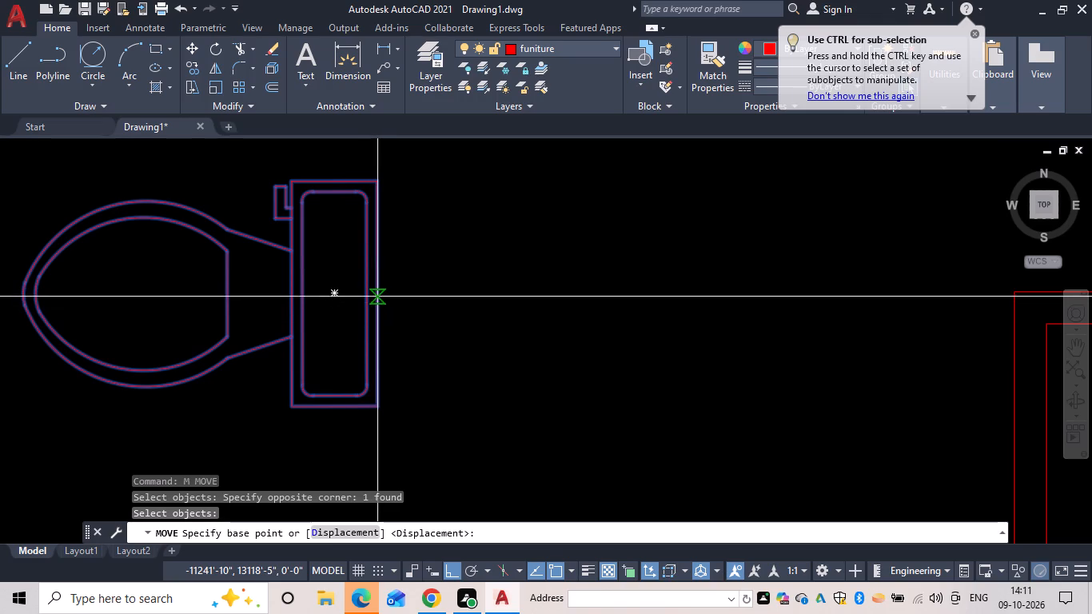
left_click(377, 293)
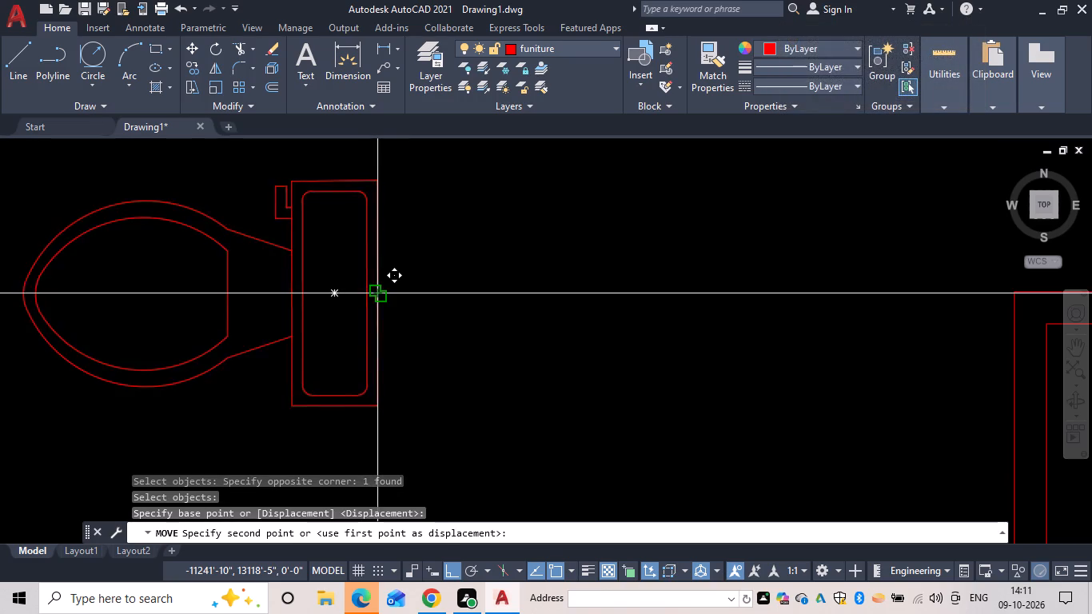
scroll(363, 310, "down", 3)
middle_click_drag(363, 310, 694, 309)
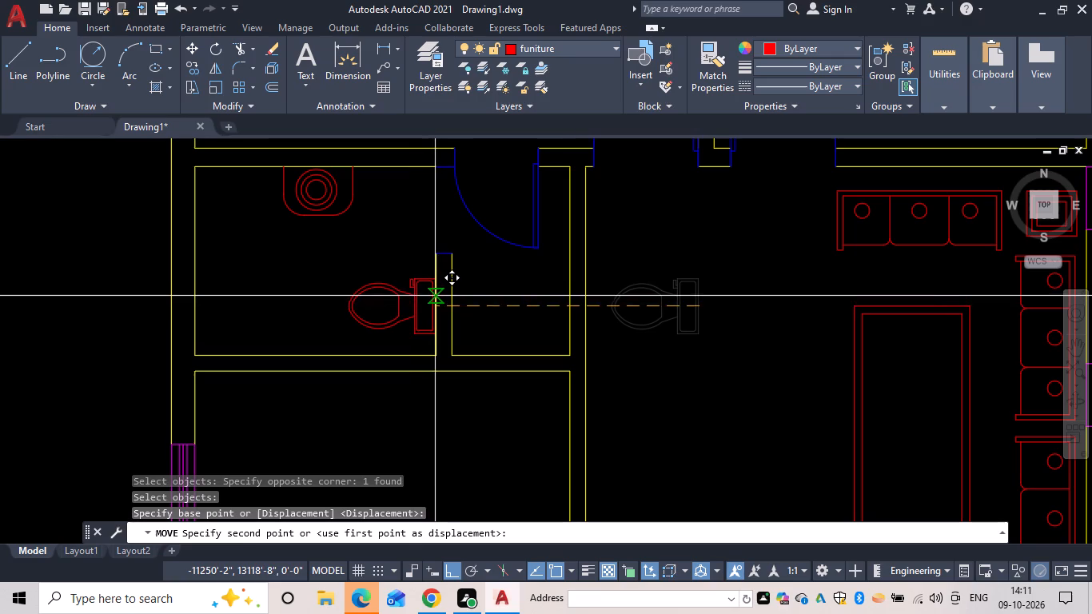
left_click(438, 307)
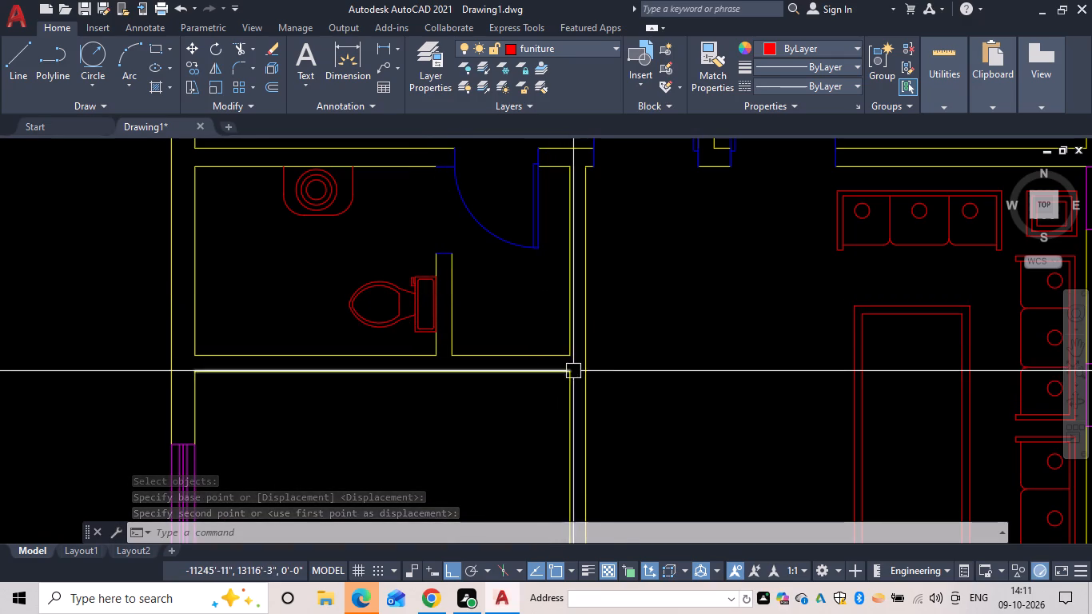
Copy the bed set with its nightstands from the upper-right bedroom straight down into the living area, level with the lower-left bedroom.
scroll(629, 359, "down", 2)
middle_click_drag(629, 359, 560, 439)
key("Escape")
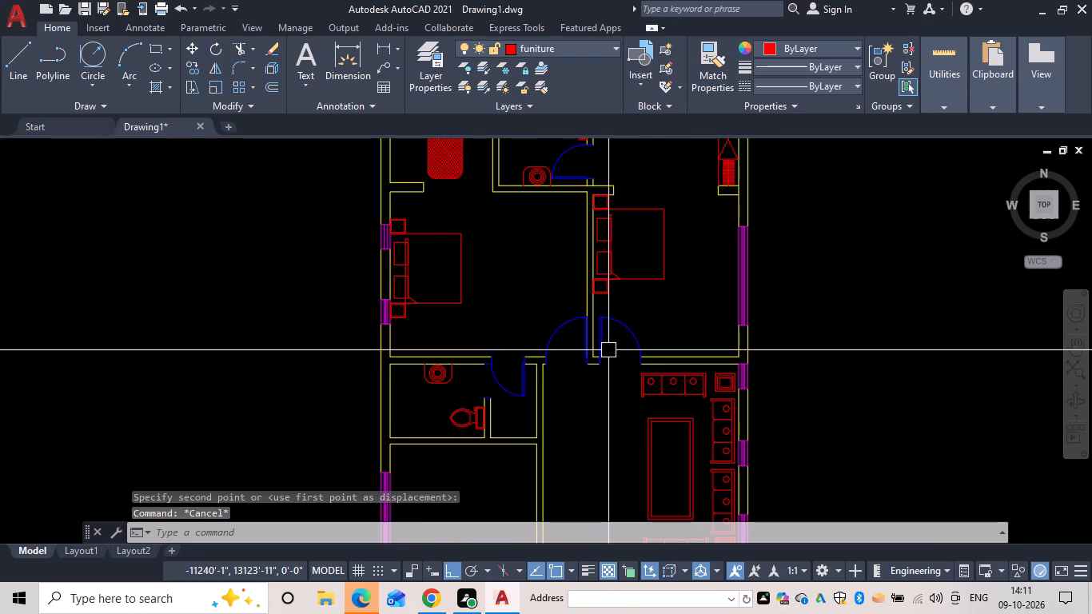
type("co")
key("space")
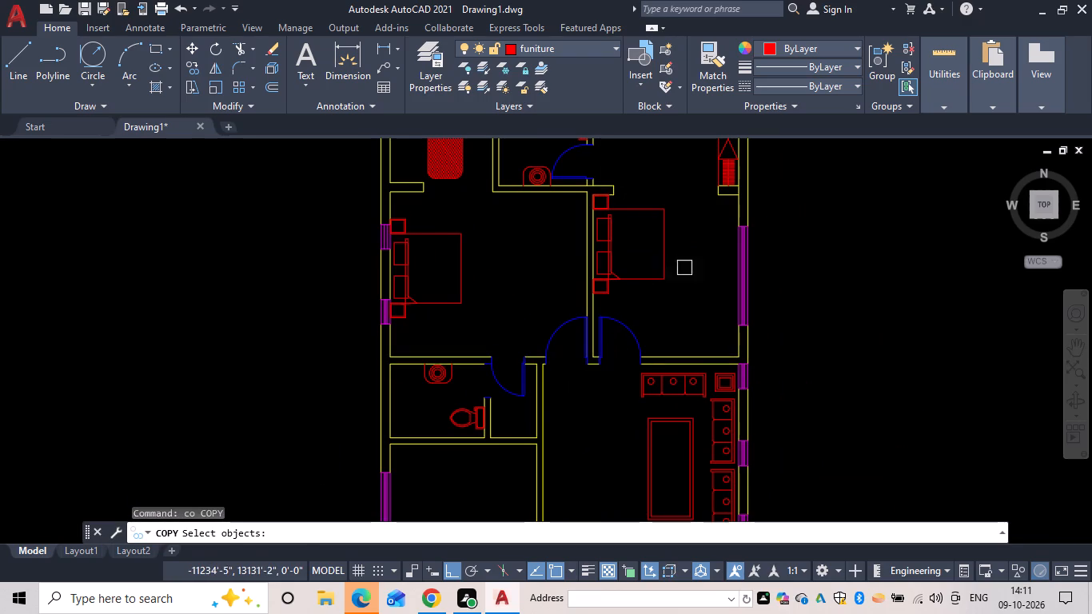
left_click_drag(697, 300, 682, 293)
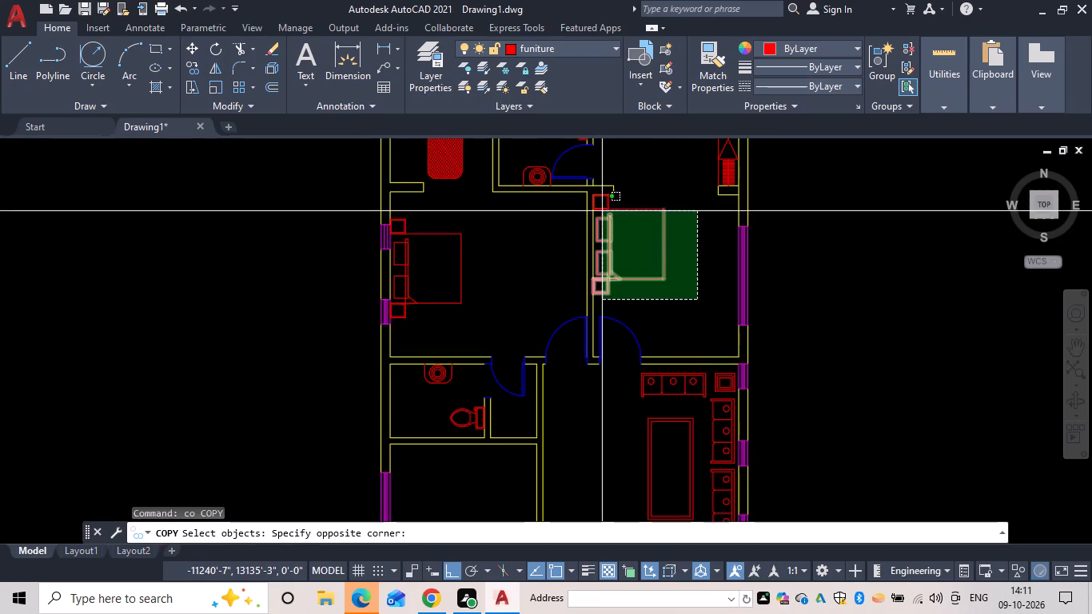
left_click(601, 206)
key("space")
left_click(634, 257)
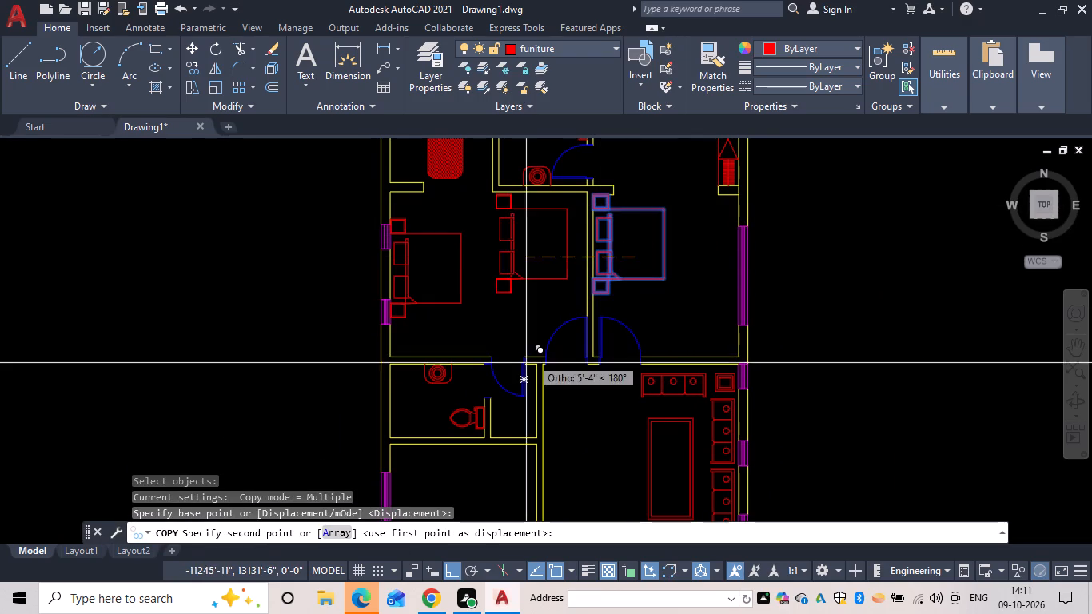
middle_click_drag(470, 420, 516, 267)
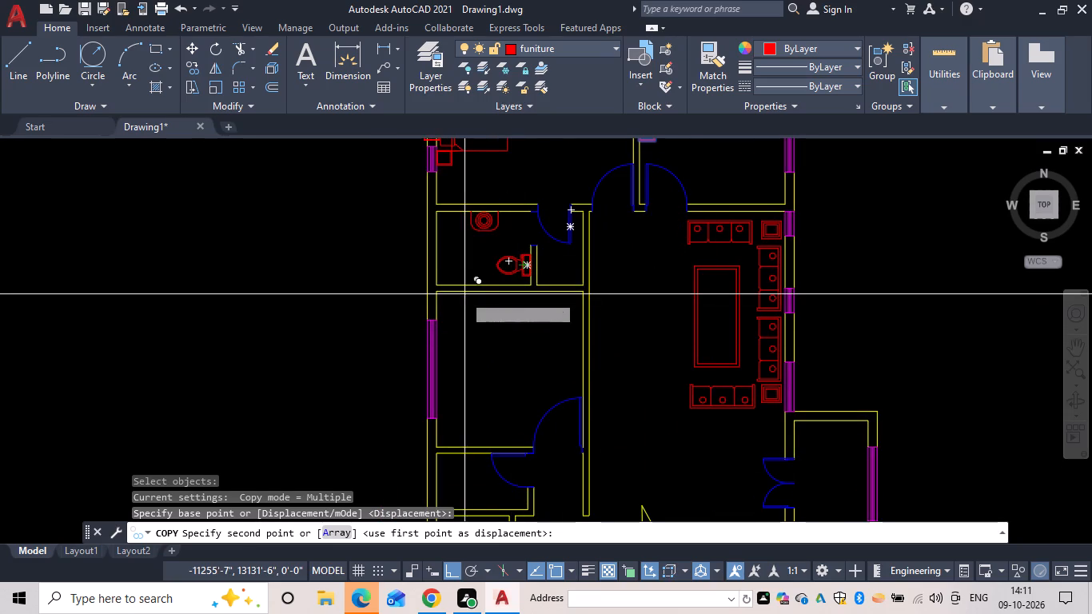
left_click(544, 341)
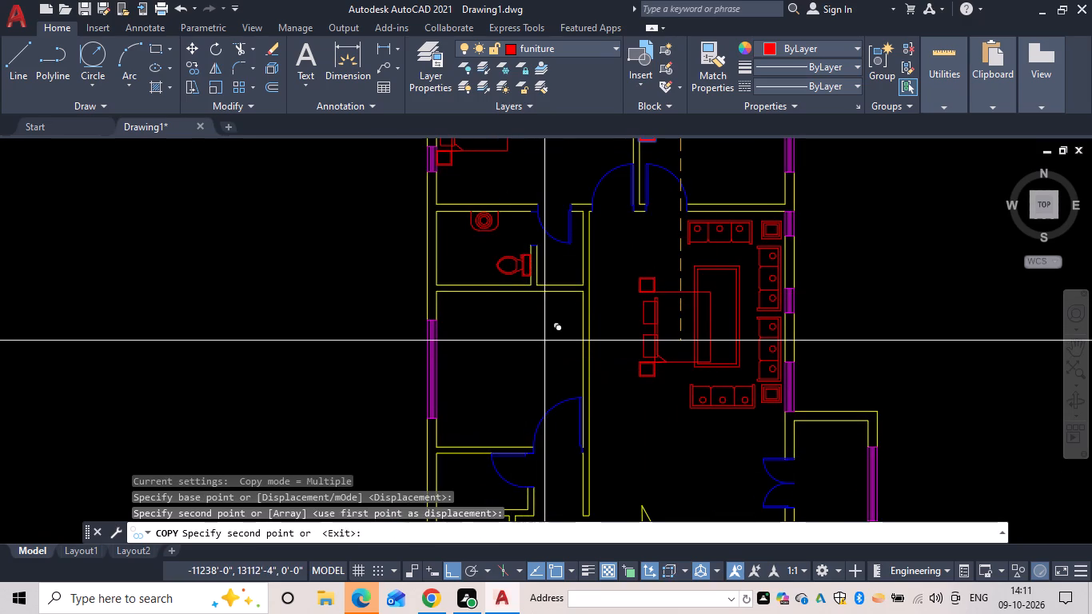
key("Escape")
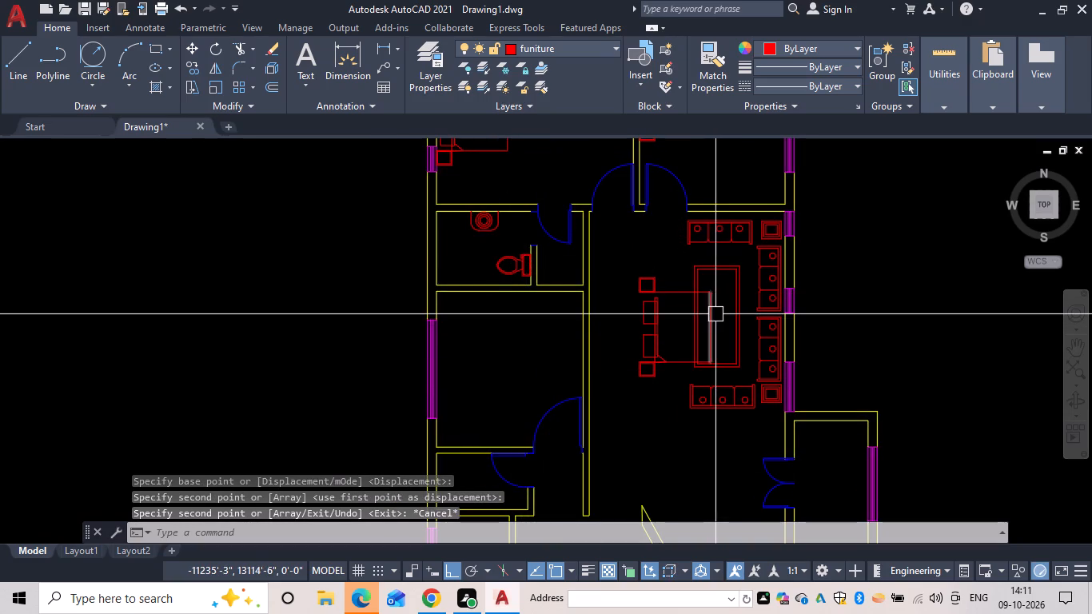
Rotate the complete copied bed set 90° clockwise so its headboard faces up.
type("ro")
key("space")
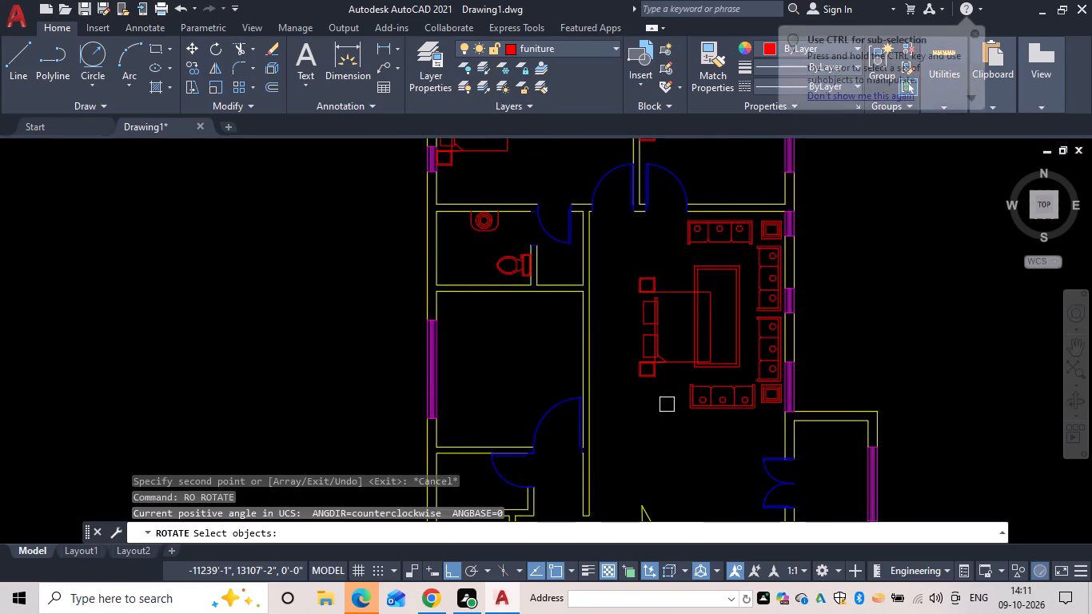
left_click_drag(667, 405, 666, 369)
left_click(629, 258)
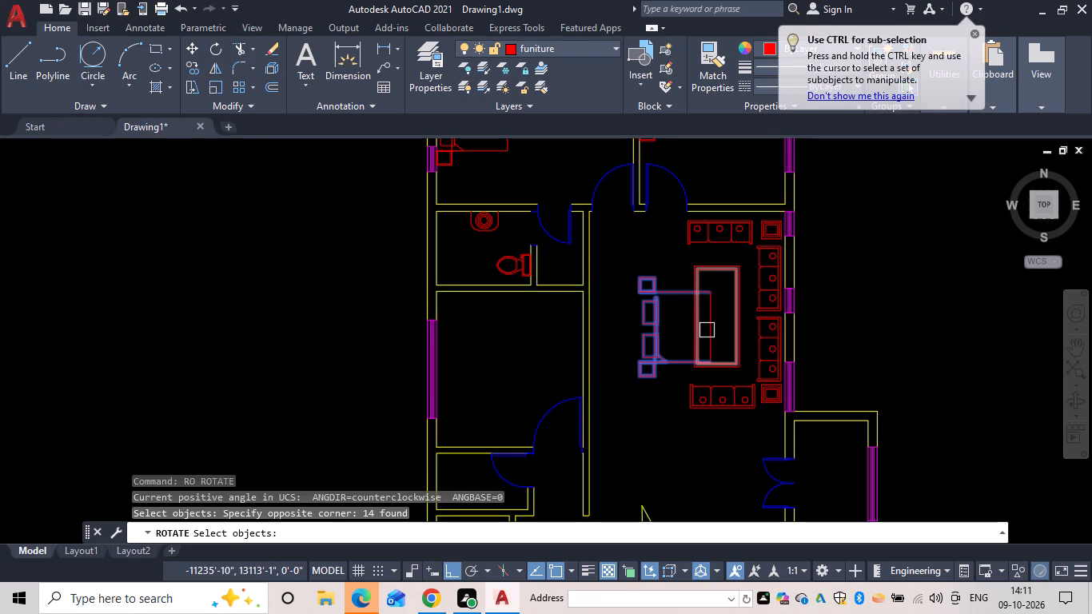
left_click(706, 330)
key("space")
left_click_drag(642, 325, 639, 304)
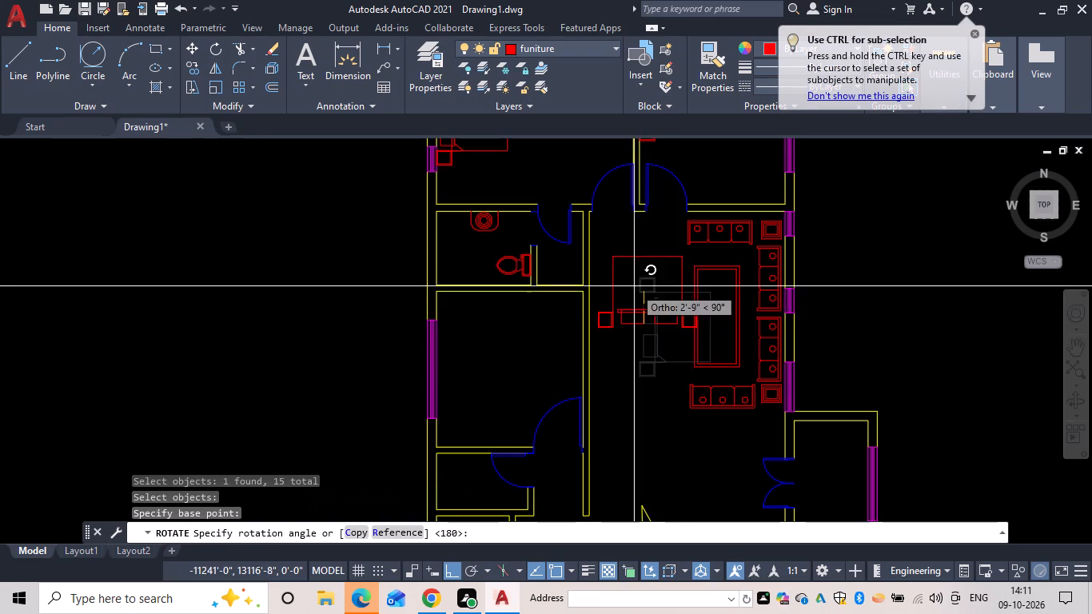
left_click(679, 429)
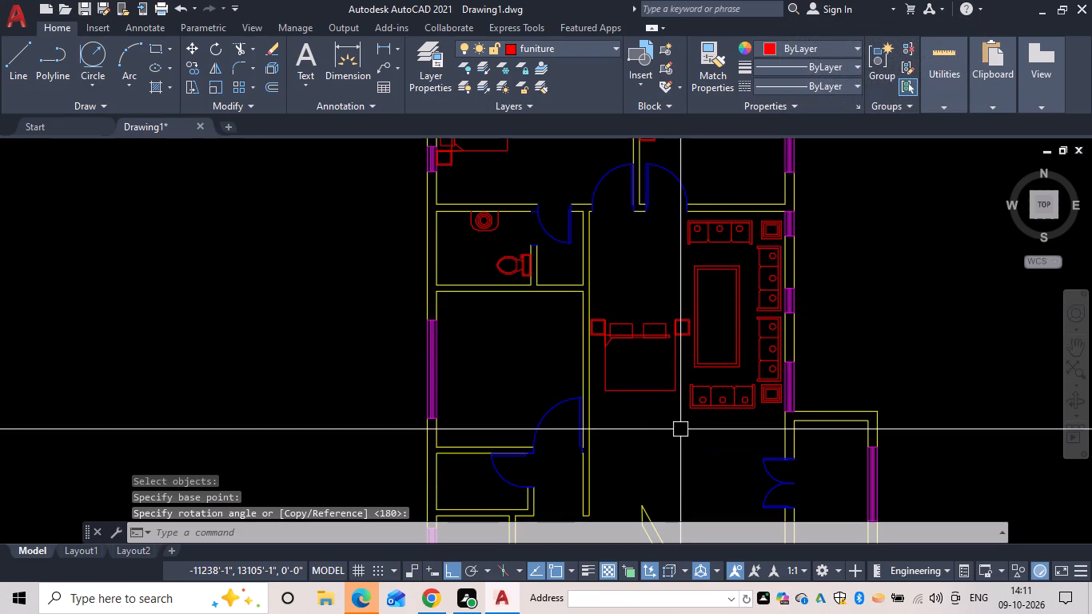
key("Escape")
Move the rotated bed set into the bedroom below the lower bathroom, with its nightstands flush against the inner face of the upper wall.
key("m")
key("space")
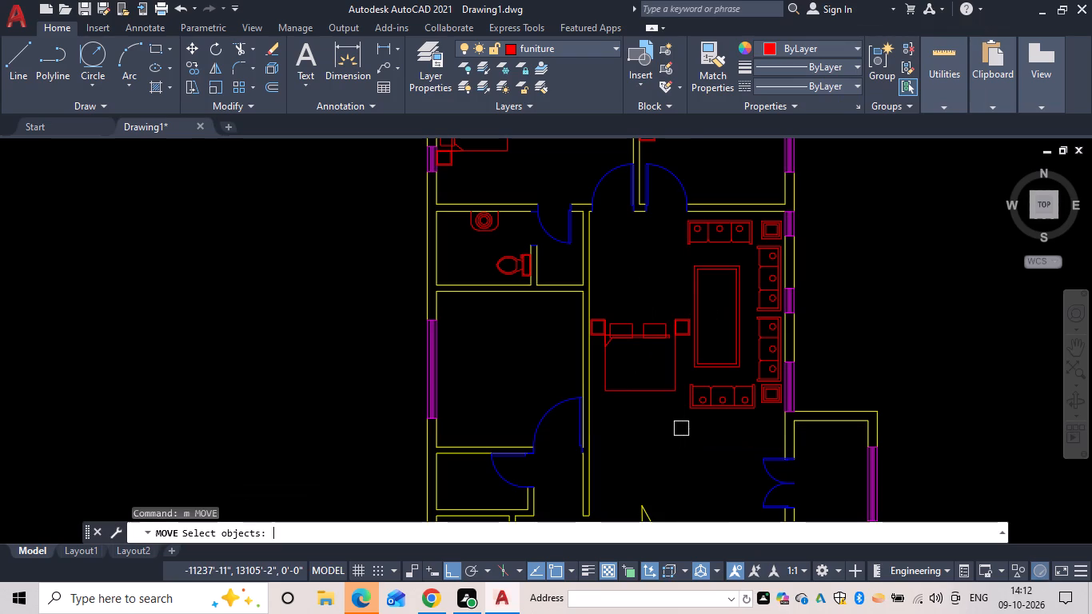
left_click_drag(681, 428, 666, 386)
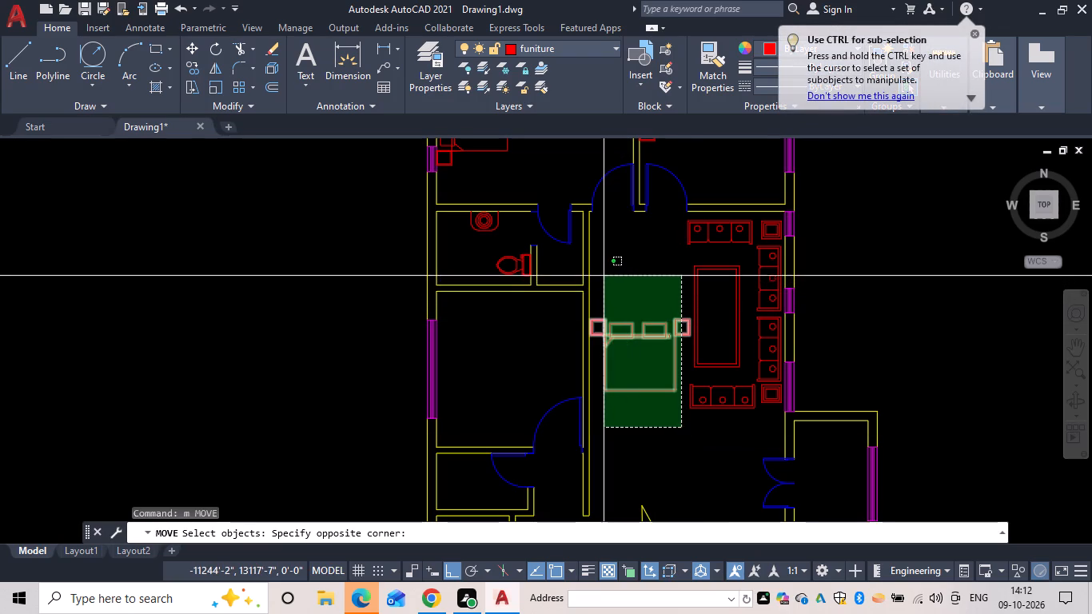
left_click(603, 273)
scroll(608, 337, "up", 3)
scroll(520, 266, "up", 2)
key("space")
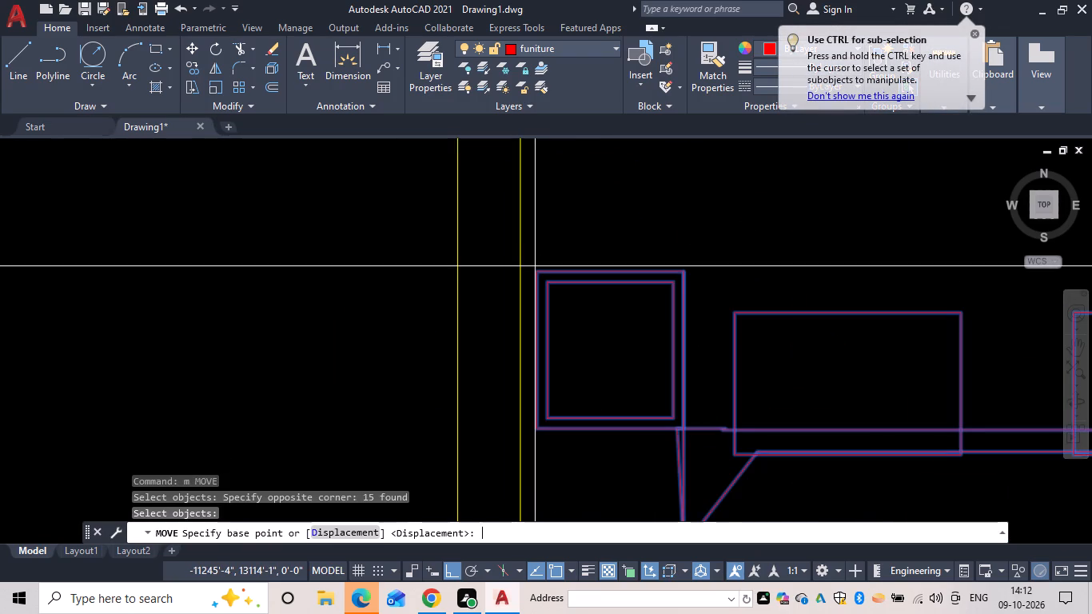
left_click(537, 272)
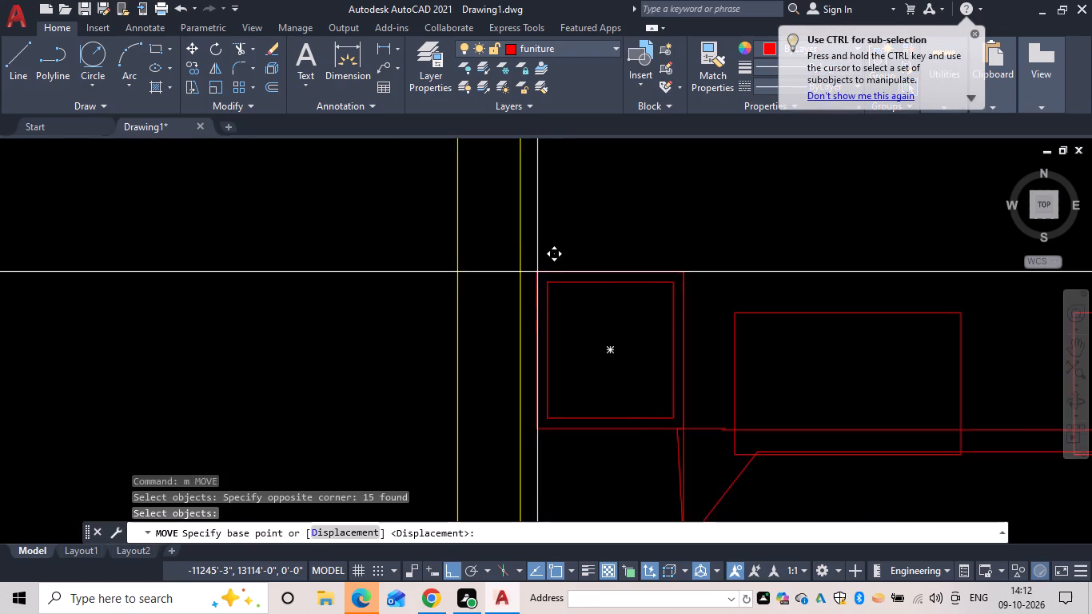
scroll(498, 277, "down", 3)
middle_click_drag(496, 279, 641, 360)
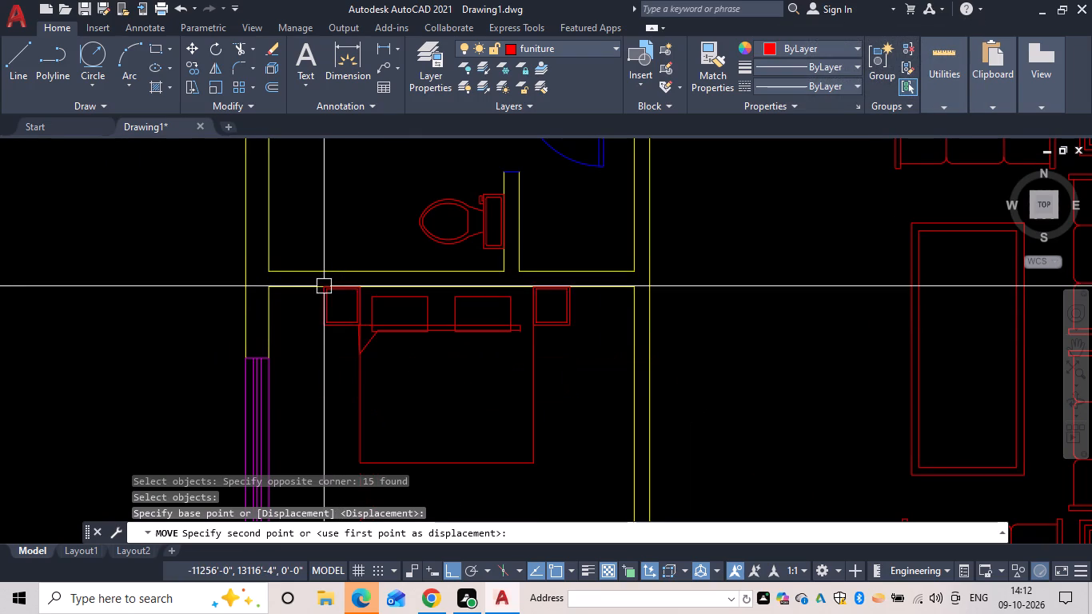
left_click(324, 286)
key("Escape")
scroll(456, 378, "down", 3)
middle_click(457, 379)
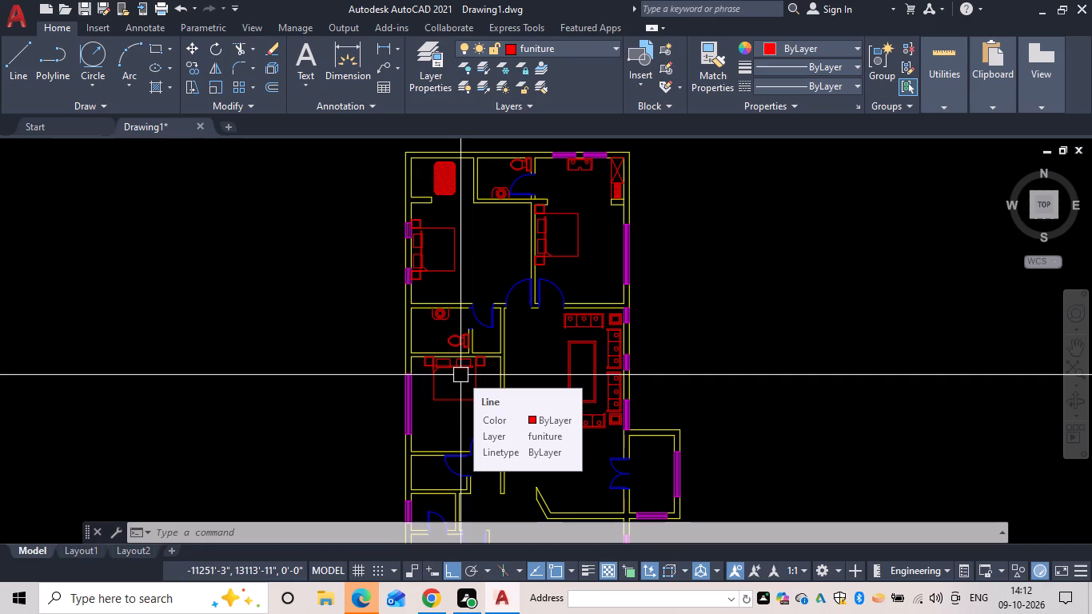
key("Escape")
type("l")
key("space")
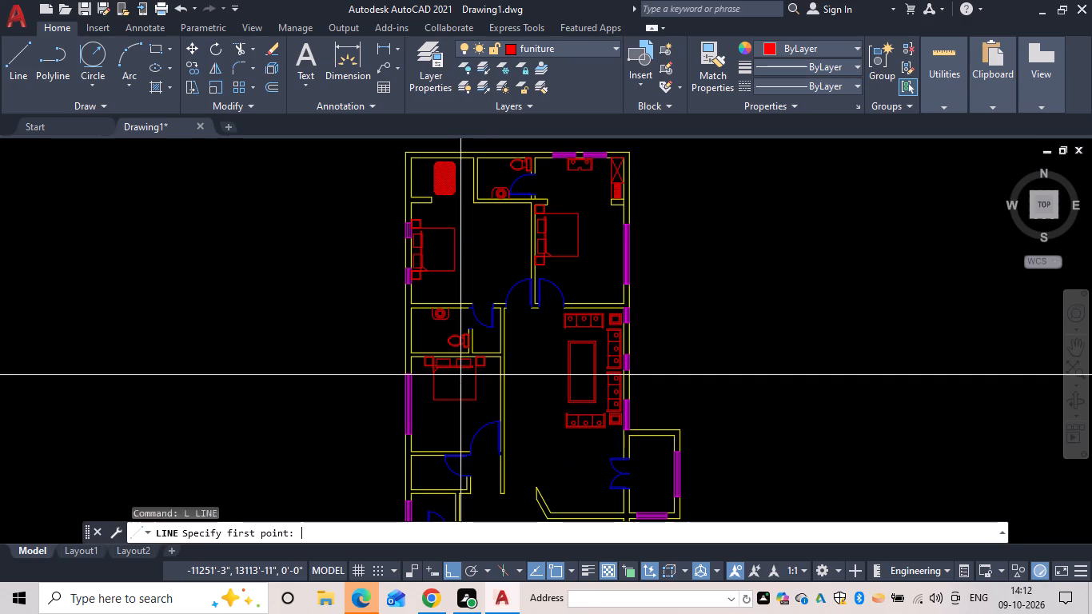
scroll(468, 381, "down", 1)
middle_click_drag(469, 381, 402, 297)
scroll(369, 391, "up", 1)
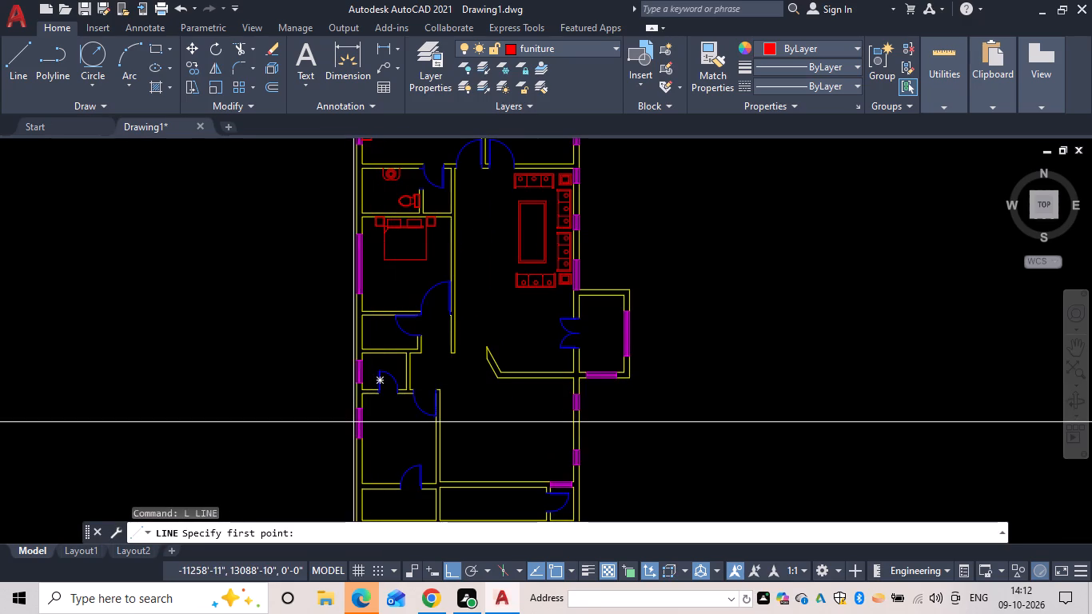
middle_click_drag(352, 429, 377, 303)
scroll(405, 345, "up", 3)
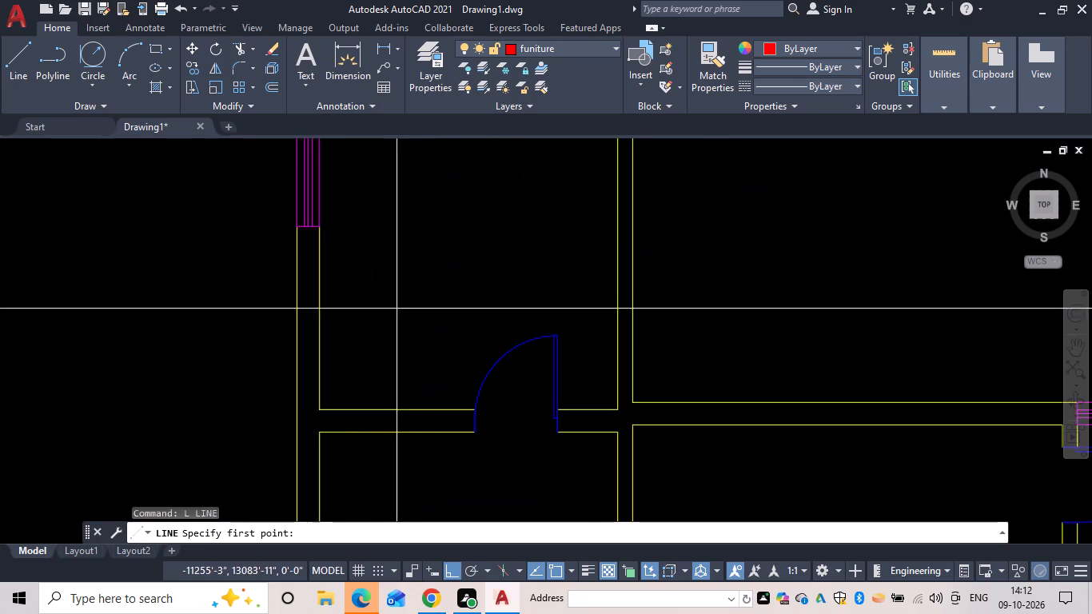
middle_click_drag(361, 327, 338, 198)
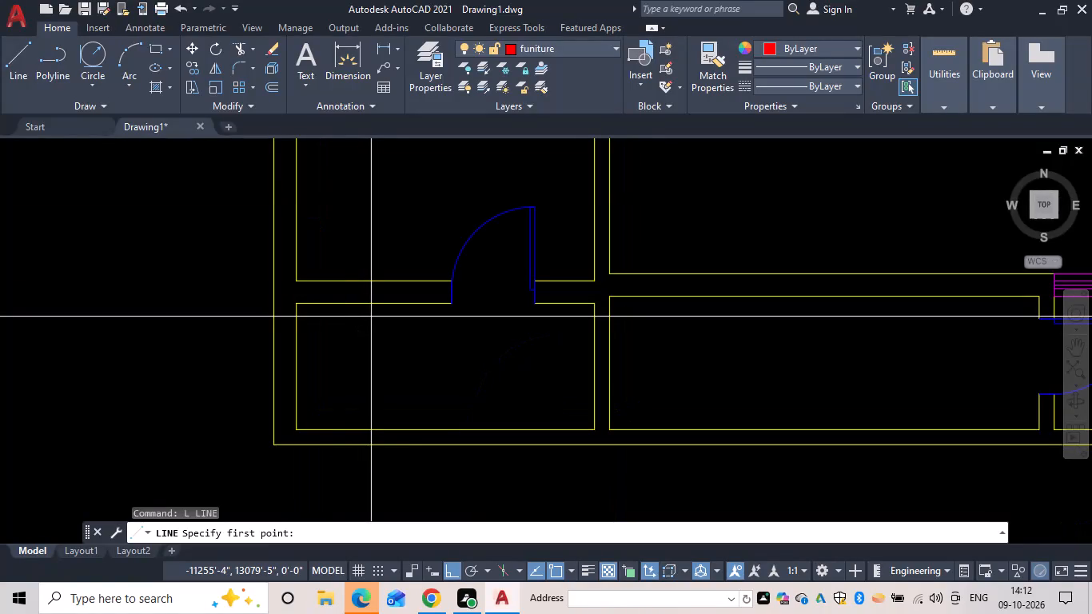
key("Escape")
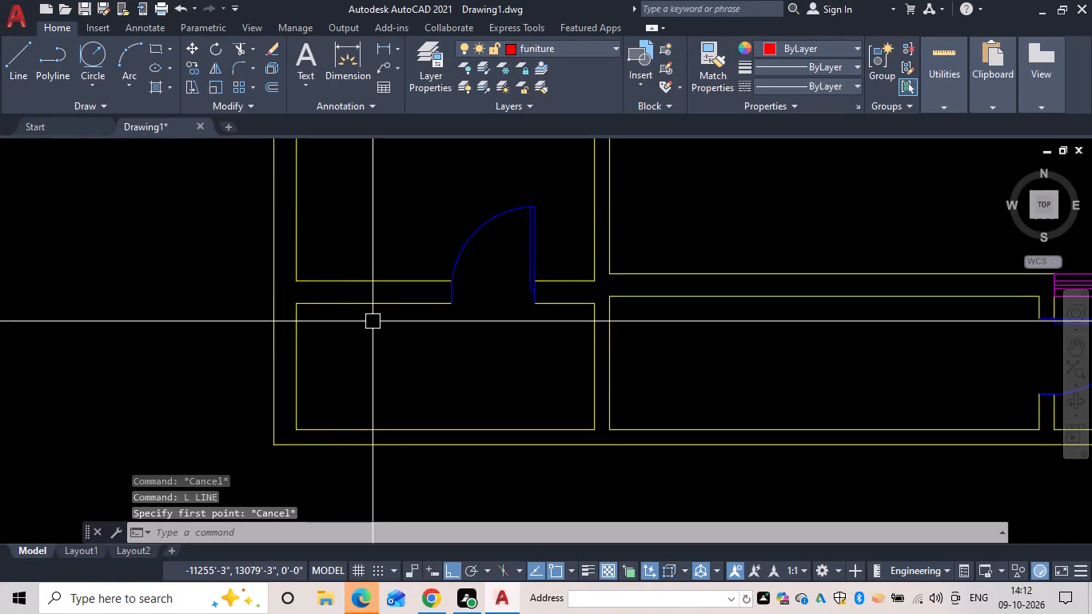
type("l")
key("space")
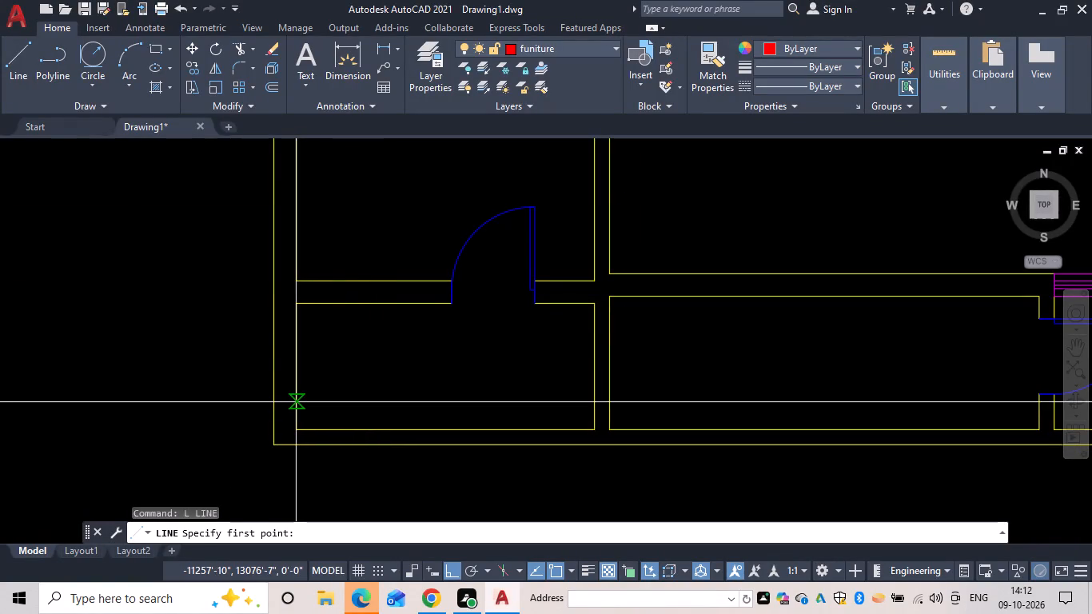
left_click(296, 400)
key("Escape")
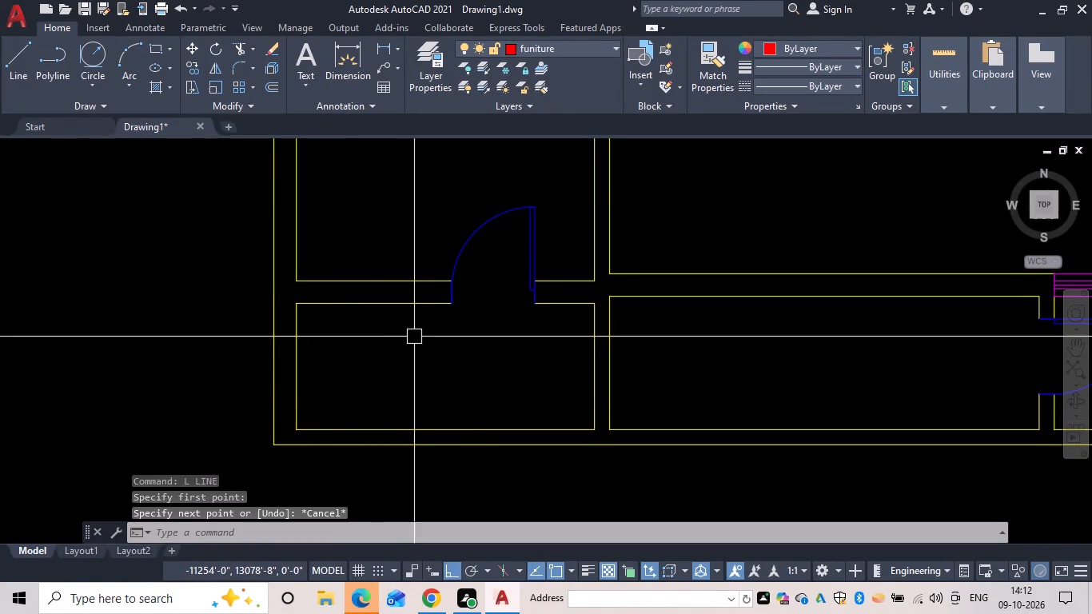
Draw two crossing diagonal lines between the opposite inner corners of the small room in the plan's bottom-left corner.
key("space")
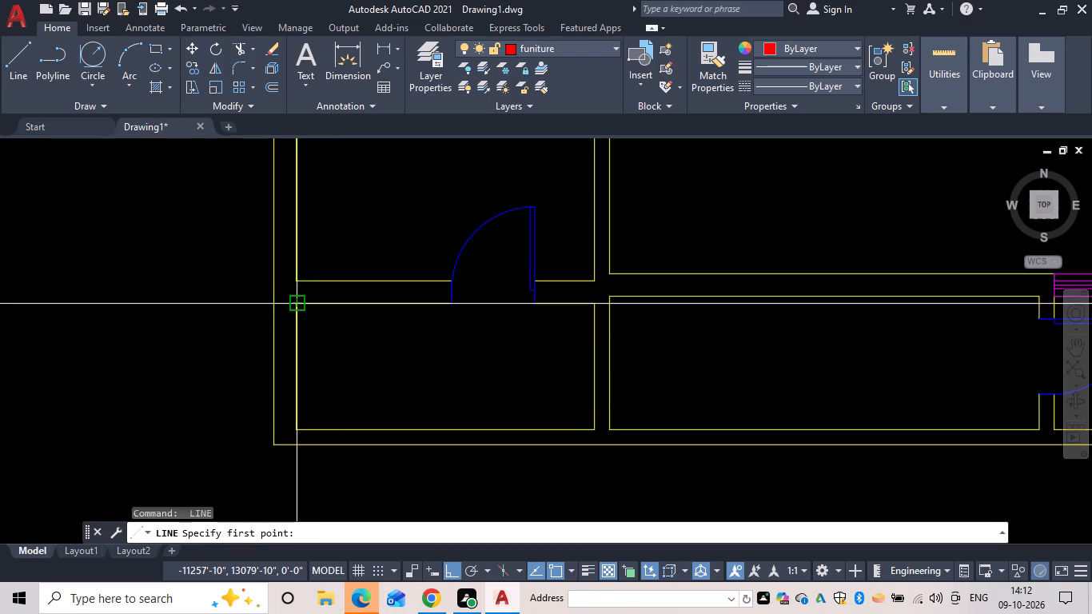
left_click_drag(297, 300, 325, 323)
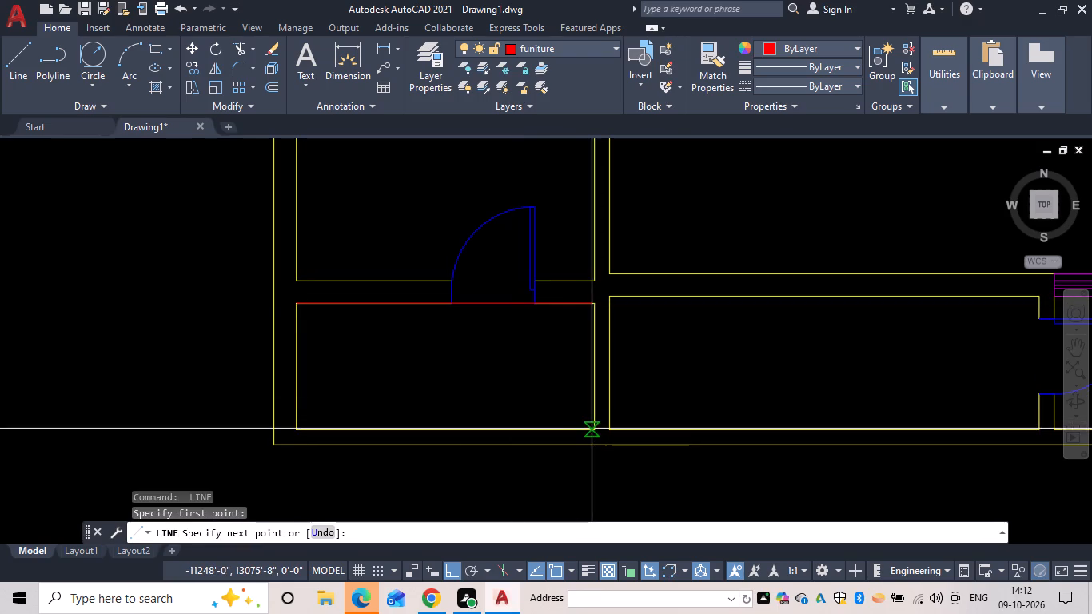
left_click(594, 429)
key("space")
key("space")
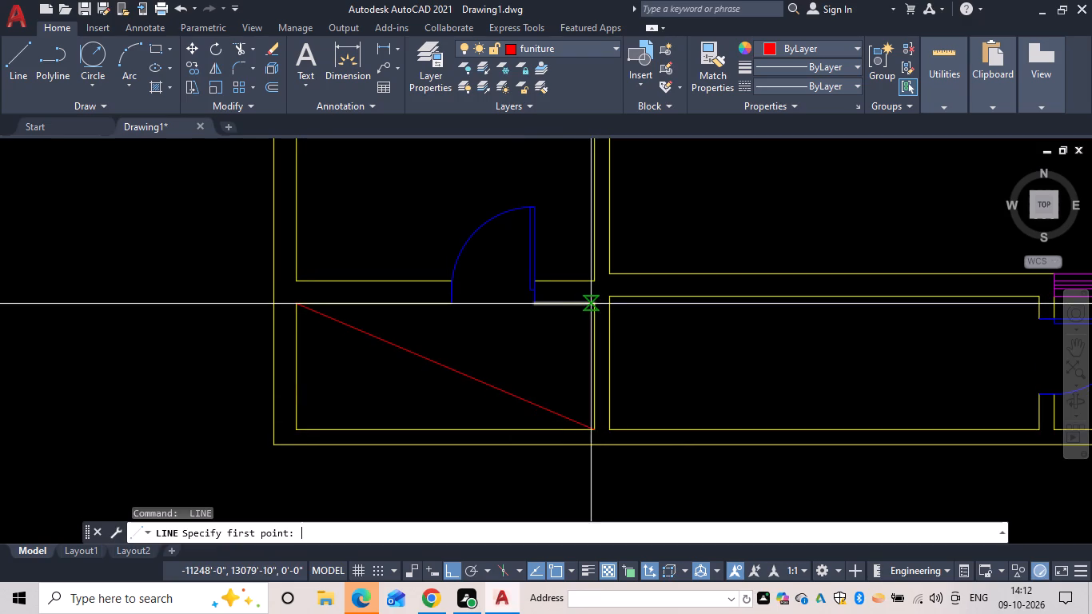
left_click(600, 303)
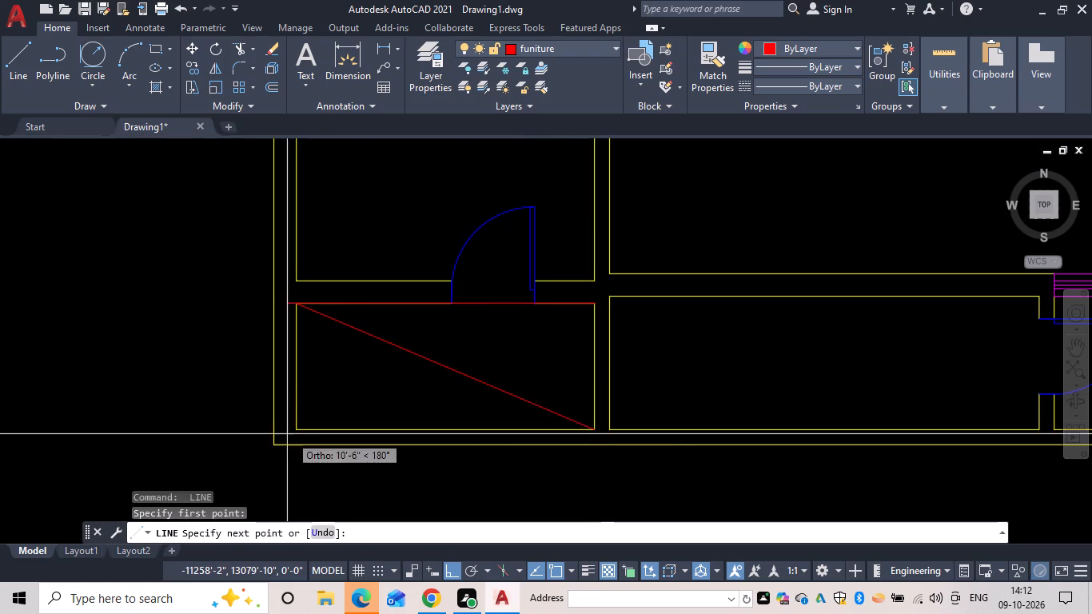
left_click(296, 428)
key("Escape")
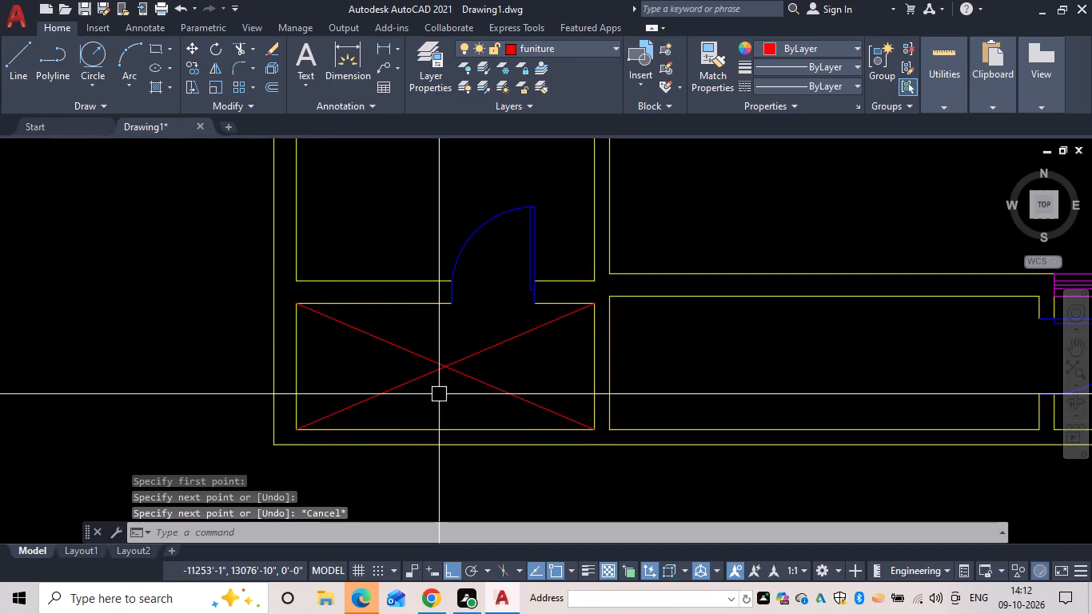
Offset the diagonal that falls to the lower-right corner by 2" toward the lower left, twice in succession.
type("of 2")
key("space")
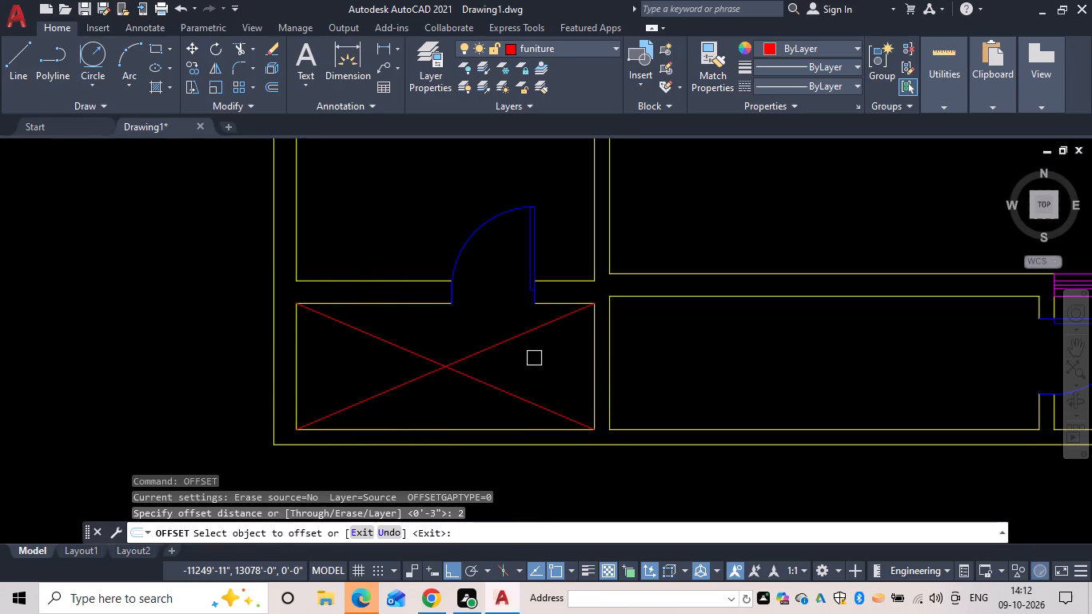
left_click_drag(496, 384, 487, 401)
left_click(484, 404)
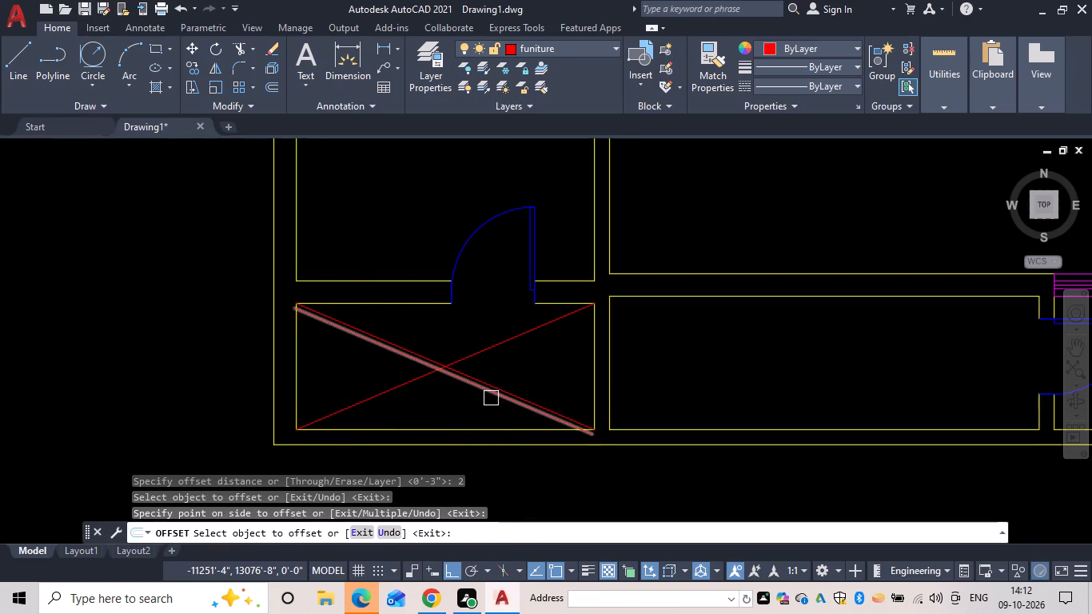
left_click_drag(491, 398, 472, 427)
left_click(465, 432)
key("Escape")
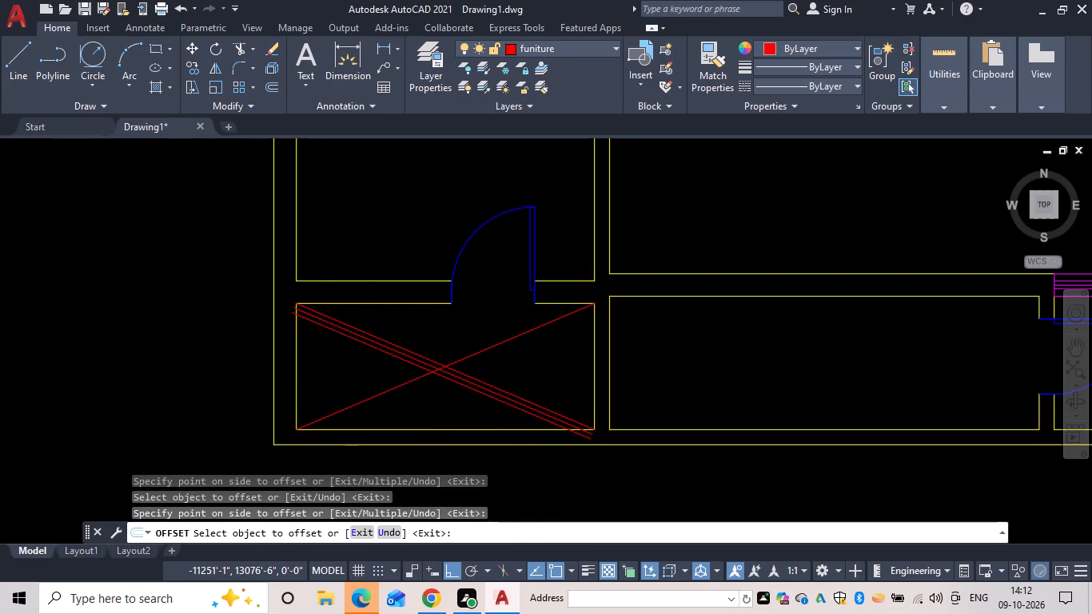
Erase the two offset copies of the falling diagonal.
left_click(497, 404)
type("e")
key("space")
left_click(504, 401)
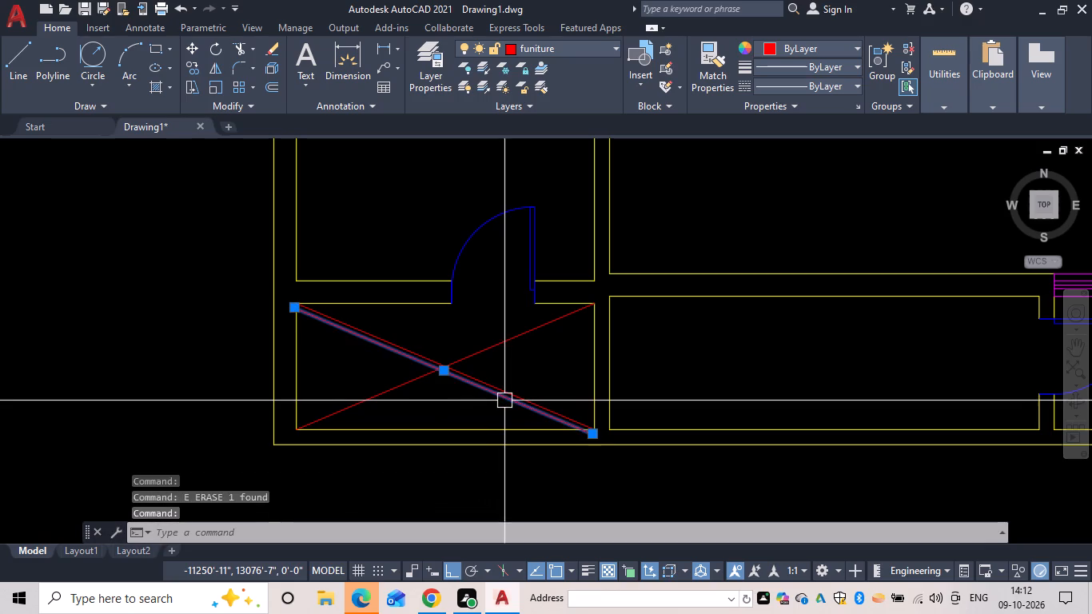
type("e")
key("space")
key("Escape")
Offset the falling diagonal in the bottom-left room by 3" toward the lower left, building five successive parallel copies.
type("of 3")
key("space")
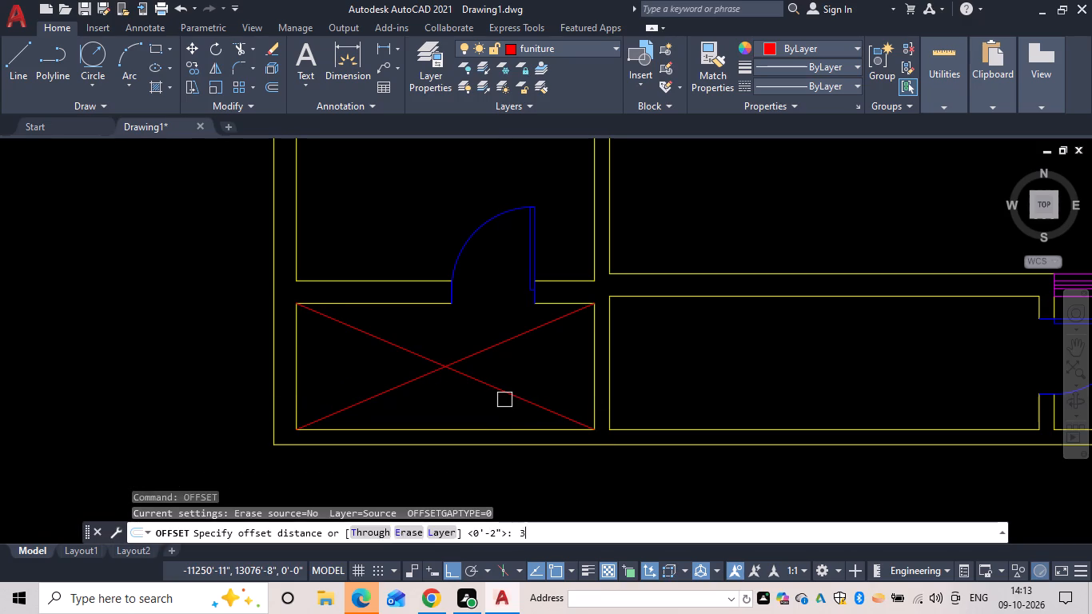
left_click_drag(511, 399, 480, 420)
left_click(463, 429)
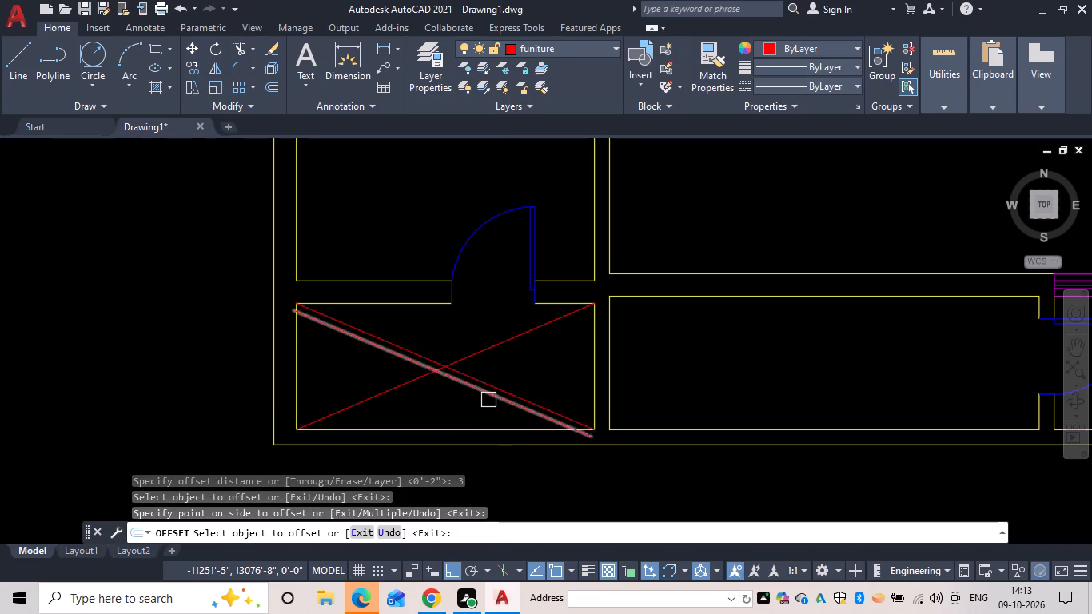
left_click_drag(488, 400, 477, 409)
left_click(466, 415)
left_click_drag(480, 404, 469, 413)
left_click(449, 421)
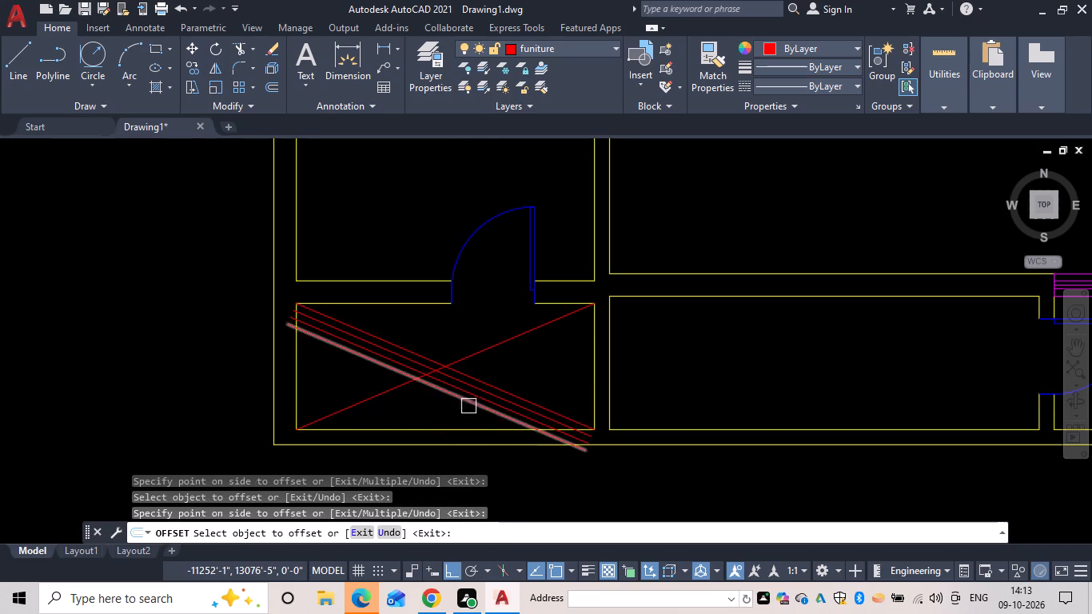
left_click_drag(469, 405, 455, 422)
left_click(438, 433)
left_click_drag(460, 412, 420, 437)
left_click_drag(420, 437, 436, 429)
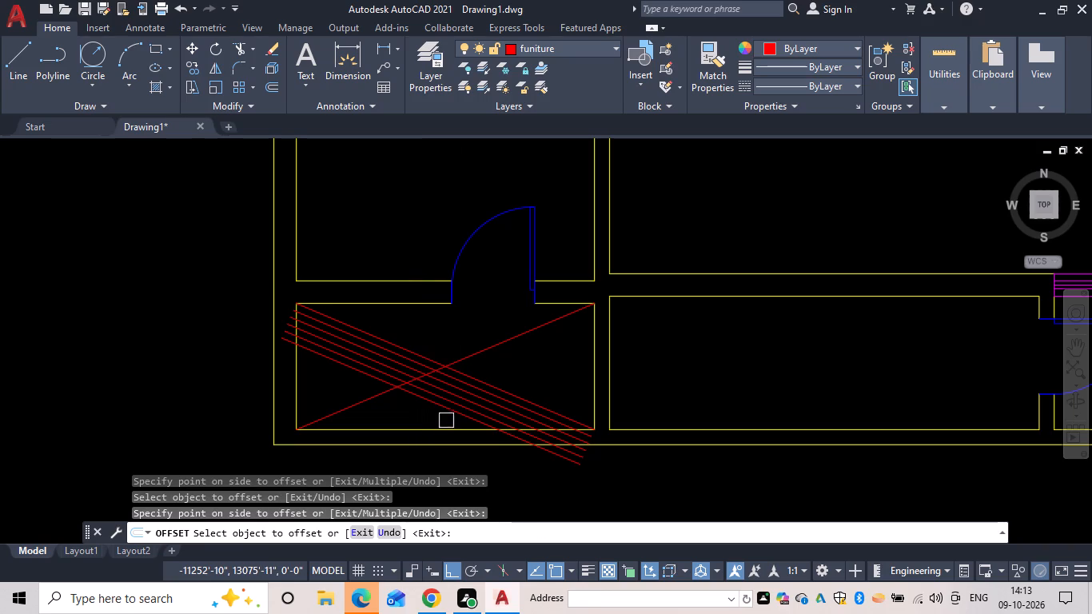
Continue the 3" offsets of the falling lines toward the lower left with seven more successive copies.
scroll(416, 377, "up", 2)
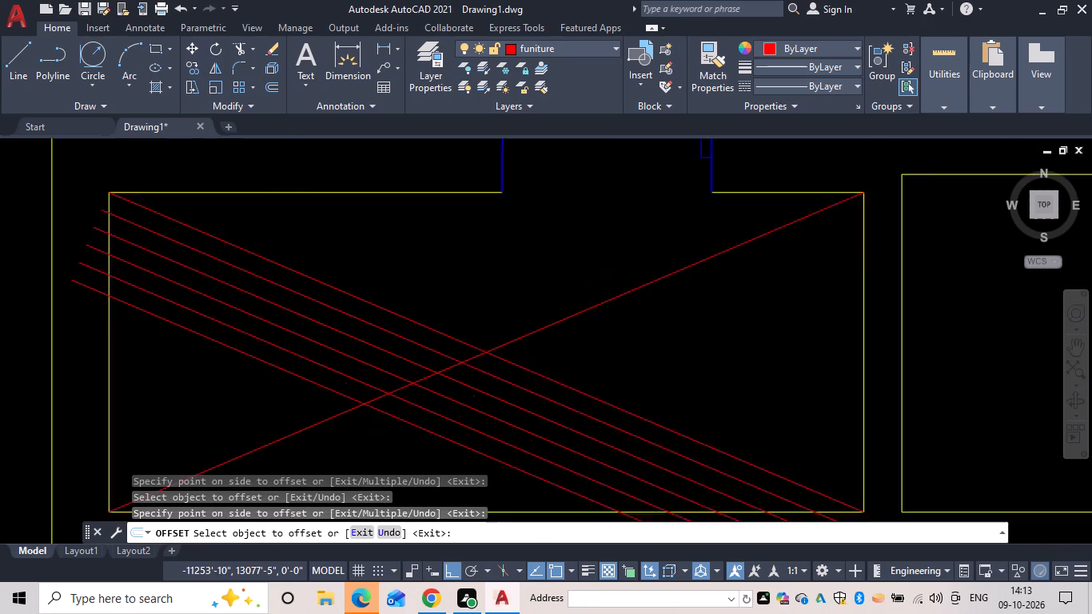
scroll(414, 377, "up", 1)
middle_click_drag(361, 409, 428, 277)
left_click_drag(422, 302, 405, 334)
left_click_drag(370, 369, 382, 361)
left_click_drag(411, 321, 399, 346)
left_click(332, 401)
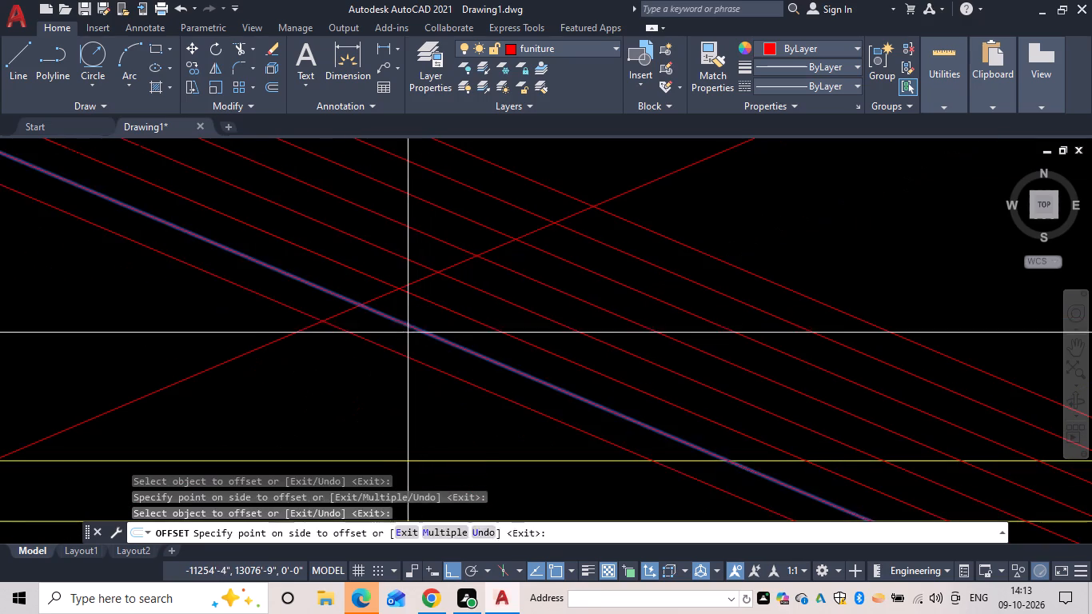
left_click_drag(383, 348, 356, 383)
left_click_drag(289, 415, 297, 413)
left_click_drag(353, 365, 337, 389)
left_click_drag(268, 421, 278, 421)
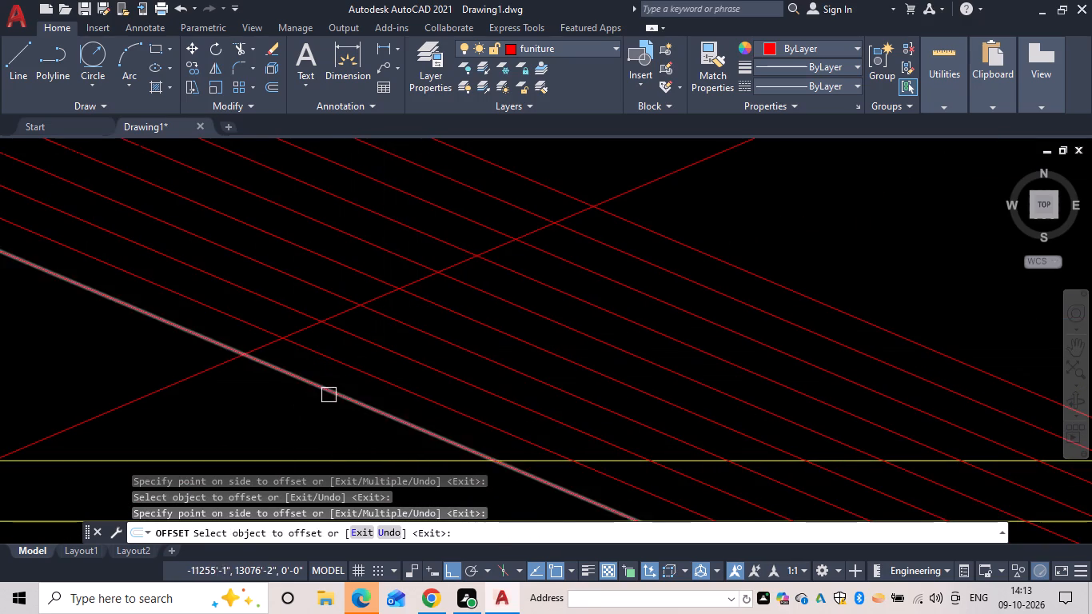
left_click_drag(329, 395, 286, 415)
left_click_drag(204, 436, 213, 432)
left_click_drag(293, 404, 234, 425)
left_click(193, 428)
left_click_drag(242, 415, 214, 425)
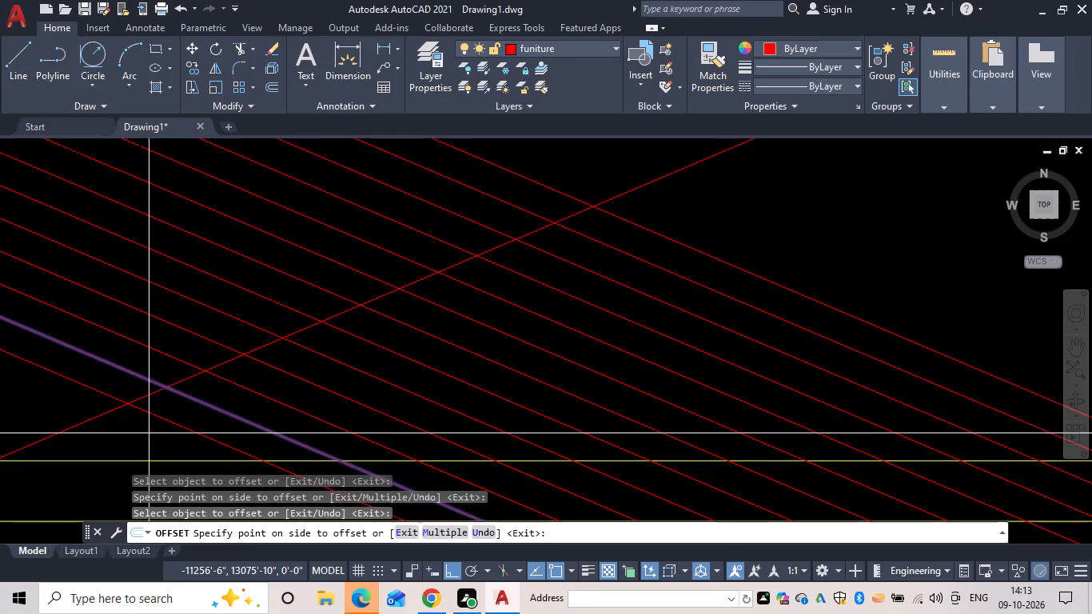
left_click(141, 435)
Add three more 3" offsets of the falling lines so they reach the room's lower-left inner corner.
scroll(182, 432, "down", 3)
middle_click_drag(186, 425, 339, 350)
scroll(289, 341, "up", 3)
left_click_drag(301, 327, 285, 364)
left_click(267, 396)
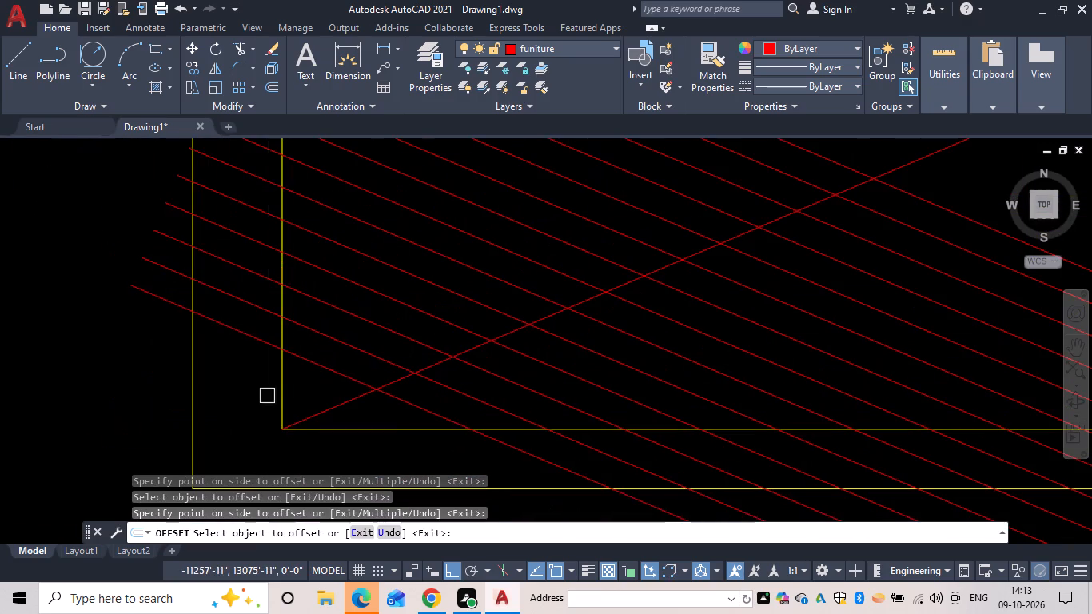
left_click_drag(313, 366, 307, 385)
left_click_drag(281, 409, 297, 400)
left_click_drag(311, 388, 297, 402)
left_click(275, 413)
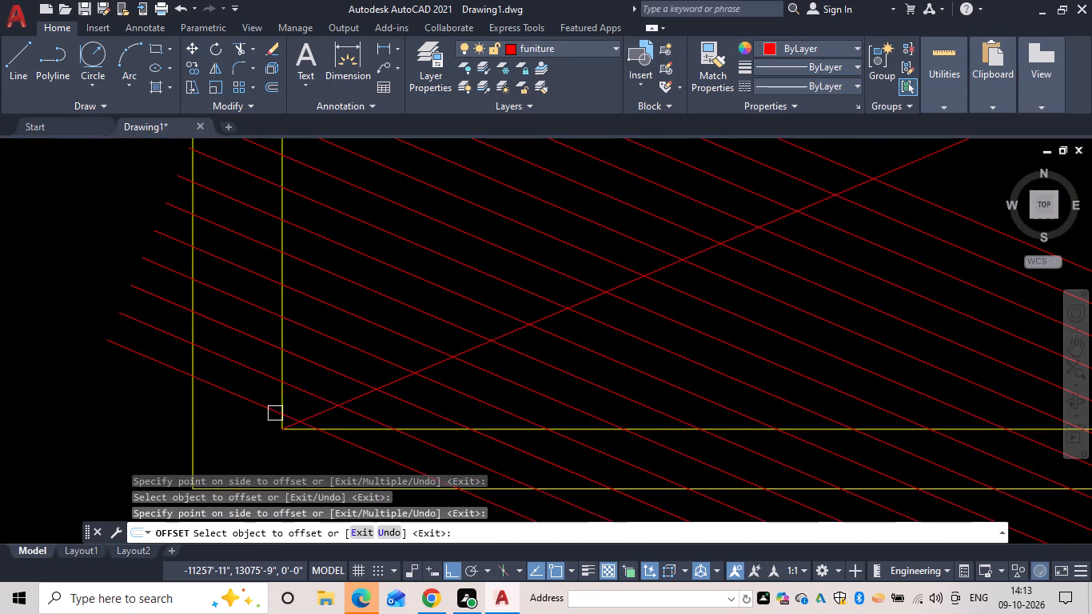
Offset the rising diagonal by 3" toward the lower right, building eight successive parallel copies across the first set.
scroll(346, 372, "down", 2)
middle_click_drag(346, 372, 94, 449)
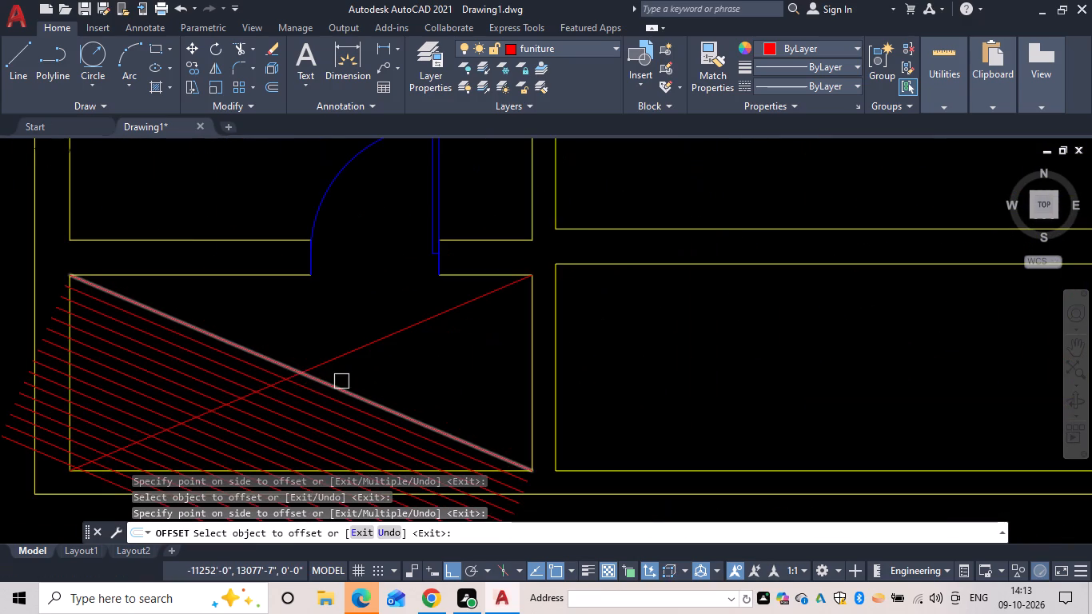
left_click_drag(349, 353, 356, 356)
left_click(399, 389)
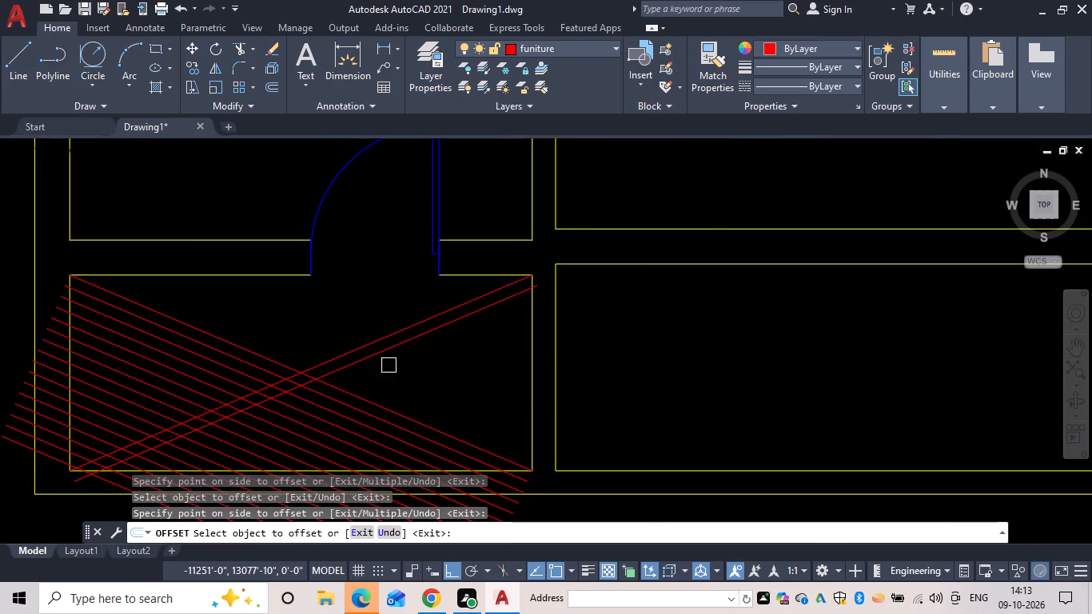
left_click_drag(385, 349, 390, 358)
left_click(409, 389)
left_click_drag(390, 361, 401, 375)
left_click(420, 397)
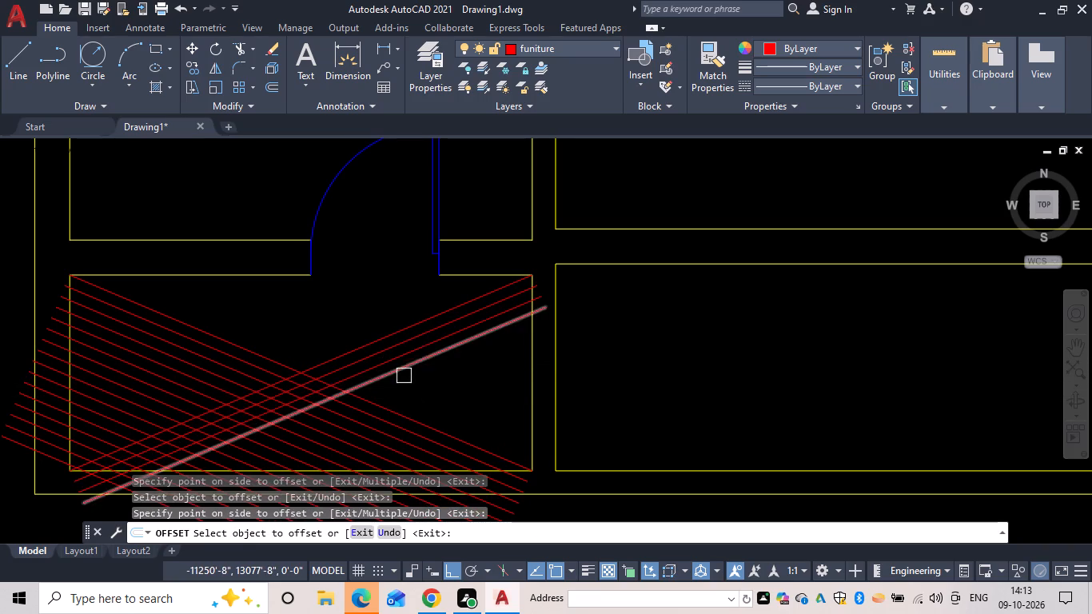
left_click_drag(404, 375, 420, 397)
left_click(434, 416)
left_click(411, 381)
left_click(431, 405)
left_click_drag(420, 387, 436, 397)
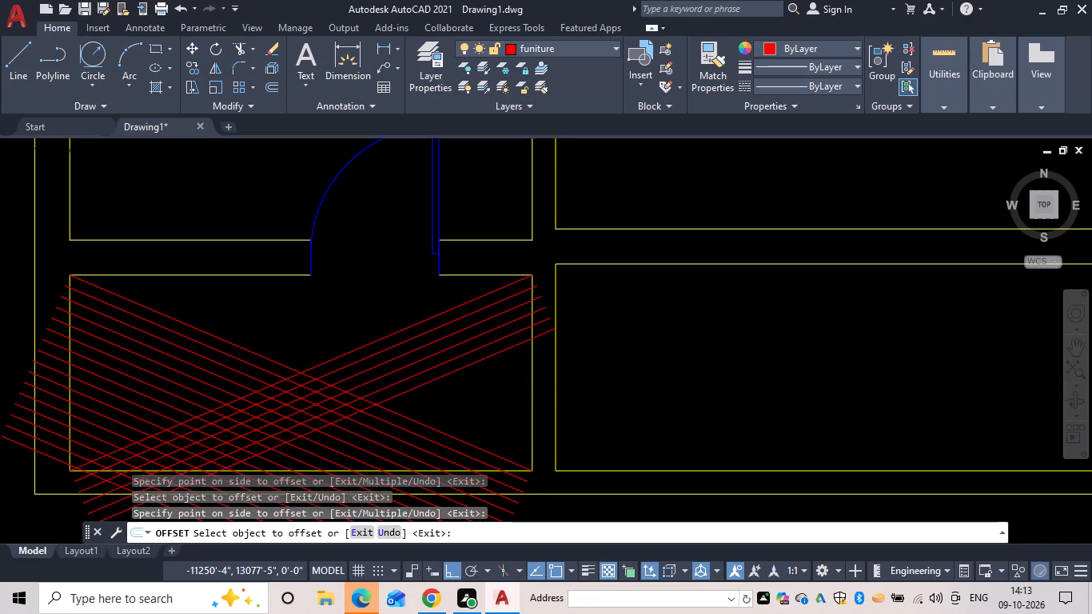
left_click_drag(445, 407, 443, 416)
left_click_drag(426, 402, 449, 421)
left_click(468, 438)
left_click_drag(441, 403, 468, 413)
left_click(488, 421)
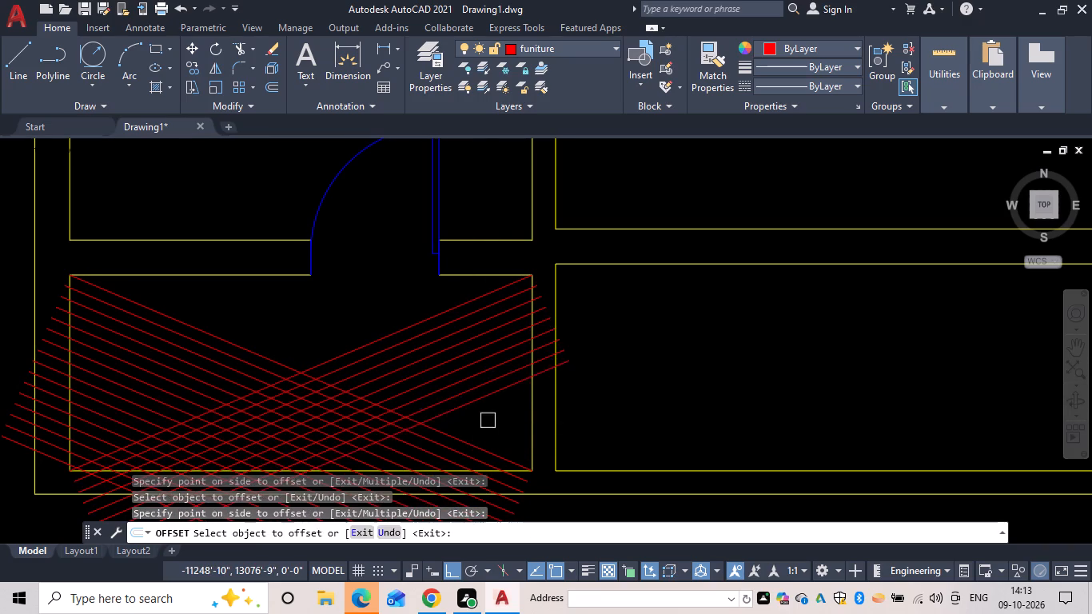
Continue the 3" offsets of the rising lines with seven more copies, up to the room's lower-right inner corner.
left_click_drag(460, 409, 485, 418)
left_click(505, 428)
left_click_drag(485, 415, 492, 417)
left_click(514, 441)
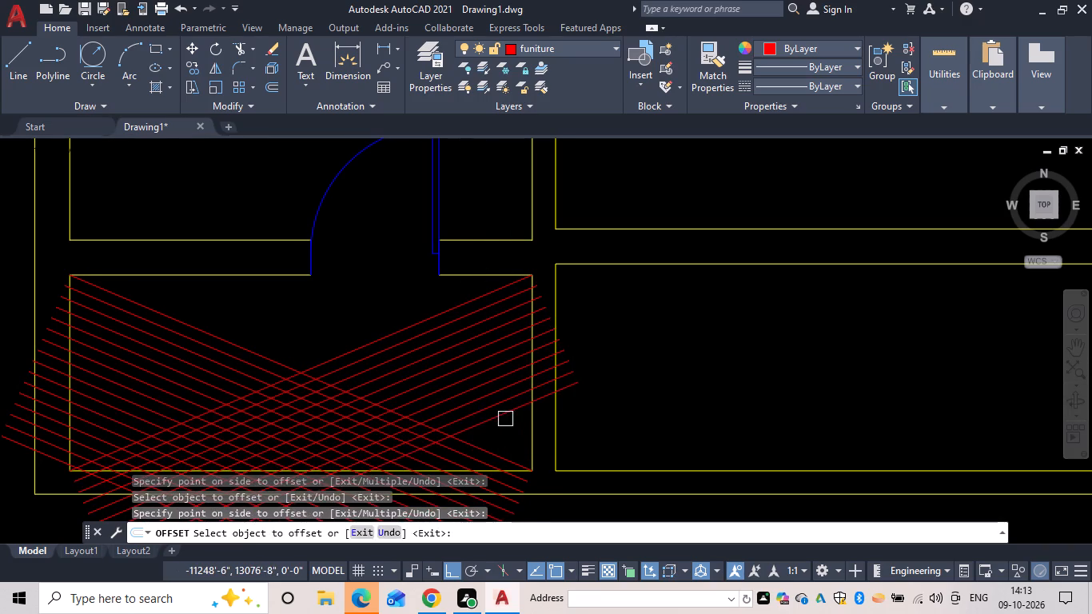
left_click(505, 419)
left_click(515, 432)
left_click_drag(513, 423, 515, 431)
left_click(524, 454)
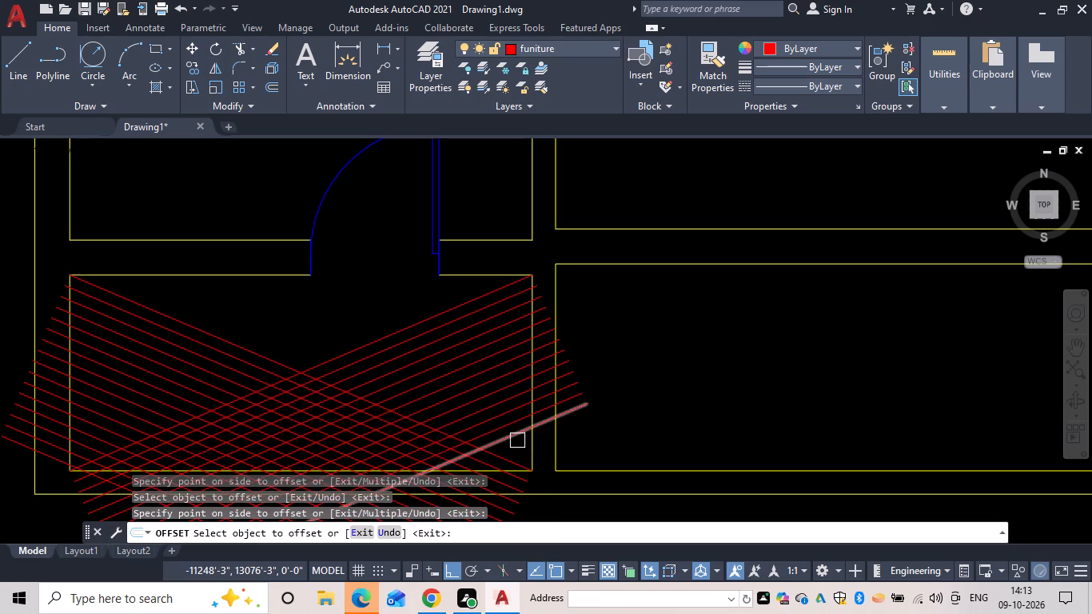
left_click_drag(517, 440, 517, 453)
left_click(517, 457)
left_click_drag(516, 448, 519, 458)
left_click(523, 469)
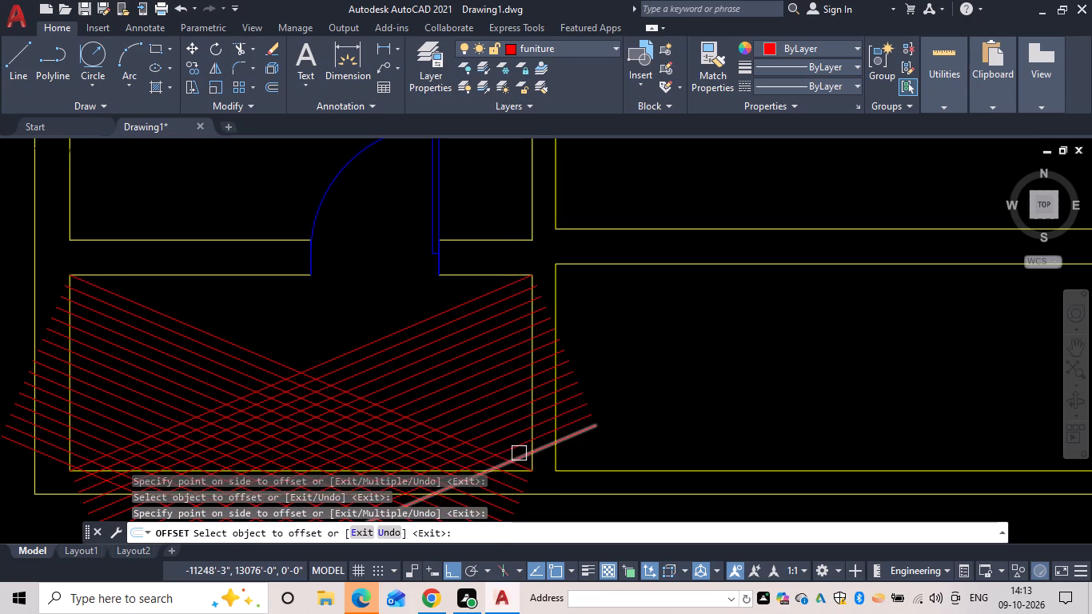
left_click_drag(520, 455, 527, 464)
left_click(556, 502)
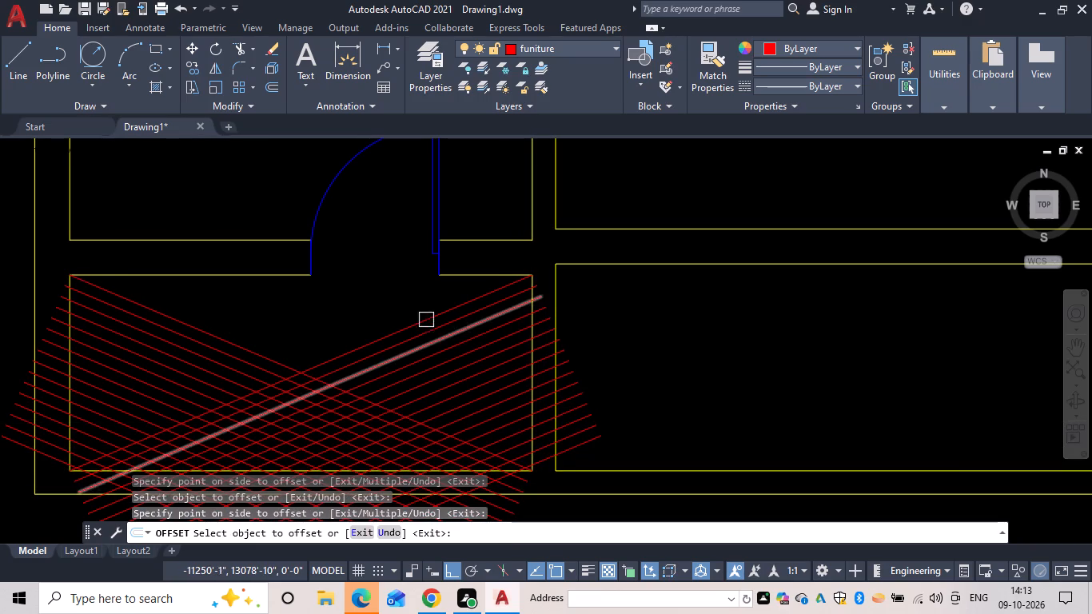
Offset both original diagonals upward by 3", alternating between them, to make three successive copies of each.
left_click(418, 320)
left_click_drag(401, 299, 405, 309)
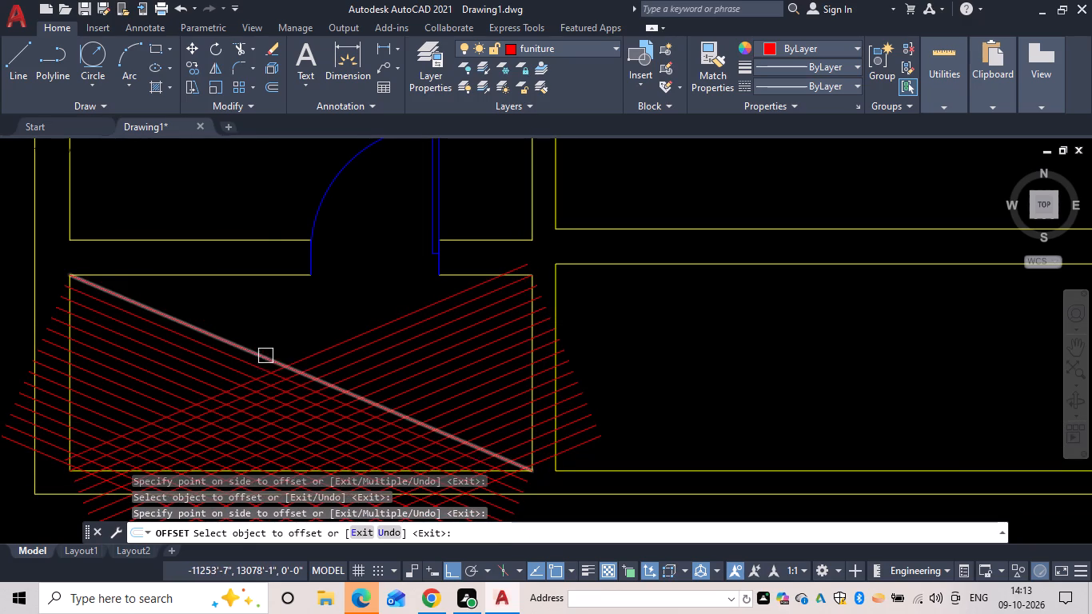
left_click_drag(265, 354, 282, 345)
left_click_drag(288, 332, 293, 343)
left_click(312, 352)
left_click(293, 329)
left_click_drag(273, 345, 316, 334)
left_click(329, 325)
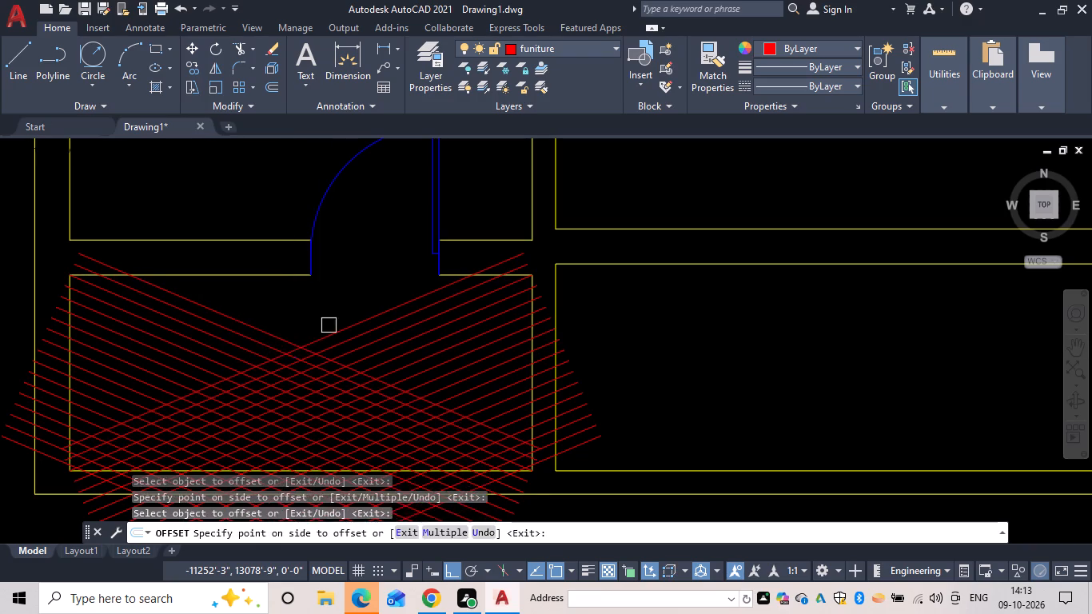
left_click(332, 330)
left_click(313, 307)
left_click_drag(273, 329, 292, 322)
left_click(312, 303)
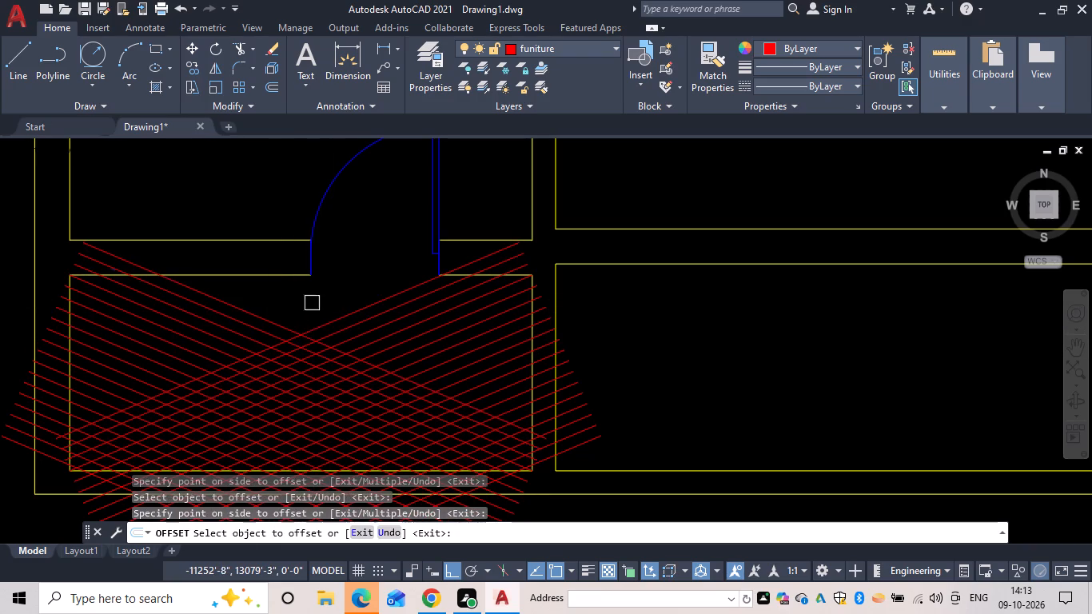
Add three more 3" offset copies above each diagonal set, alternating between rising and falling lines.
left_click(325, 318)
left_click(305, 294)
left_click_drag(271, 316, 291, 311)
left_click(309, 301)
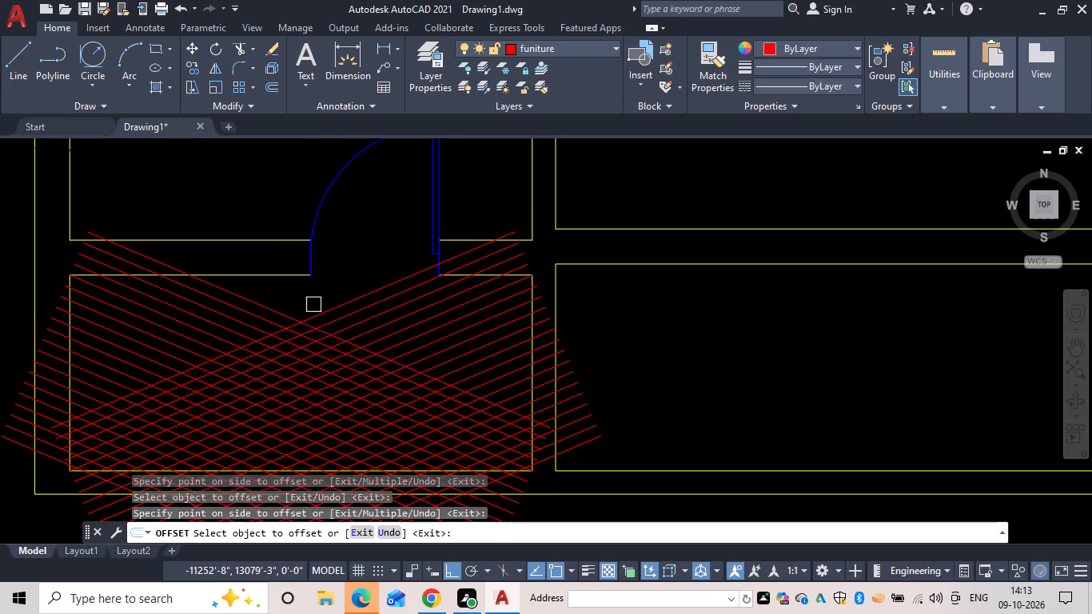
left_click(323, 310)
left_click(313, 290)
left_click_drag(269, 305, 292, 304)
left_click(305, 297)
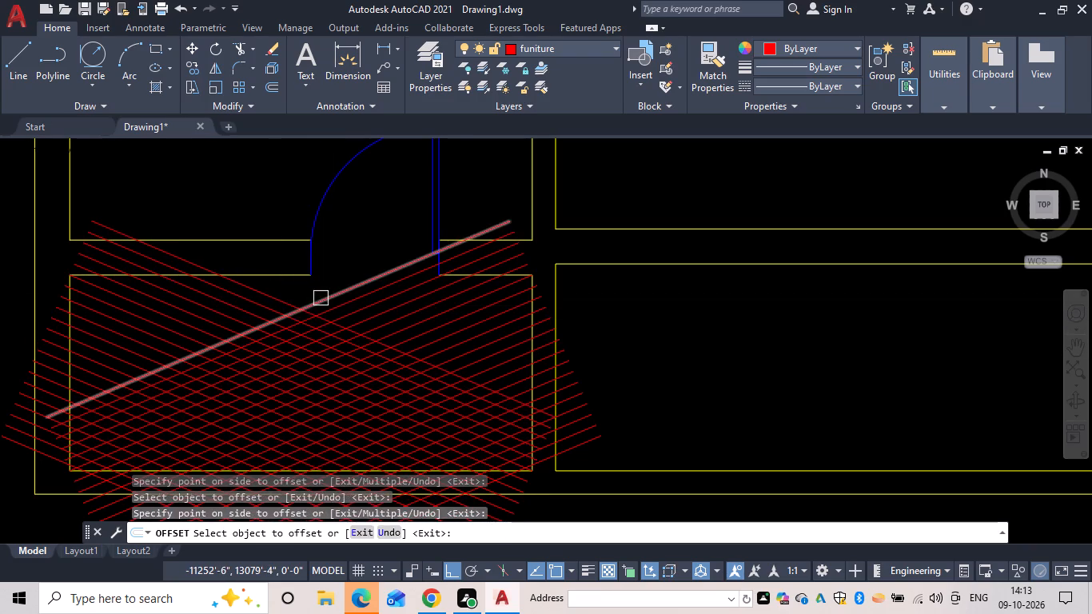
left_click(321, 298)
left_click(303, 281)
left_click_drag(281, 293, 301, 291)
left_click_drag(317, 283, 325, 285)
Offset the uppermost rising line by 3" toward the upper left, four times in succession.
left_click(329, 285)
left_click_drag(271, 256, 281, 263)
left_click_drag(282, 285, 293, 280)
left_click(301, 263)
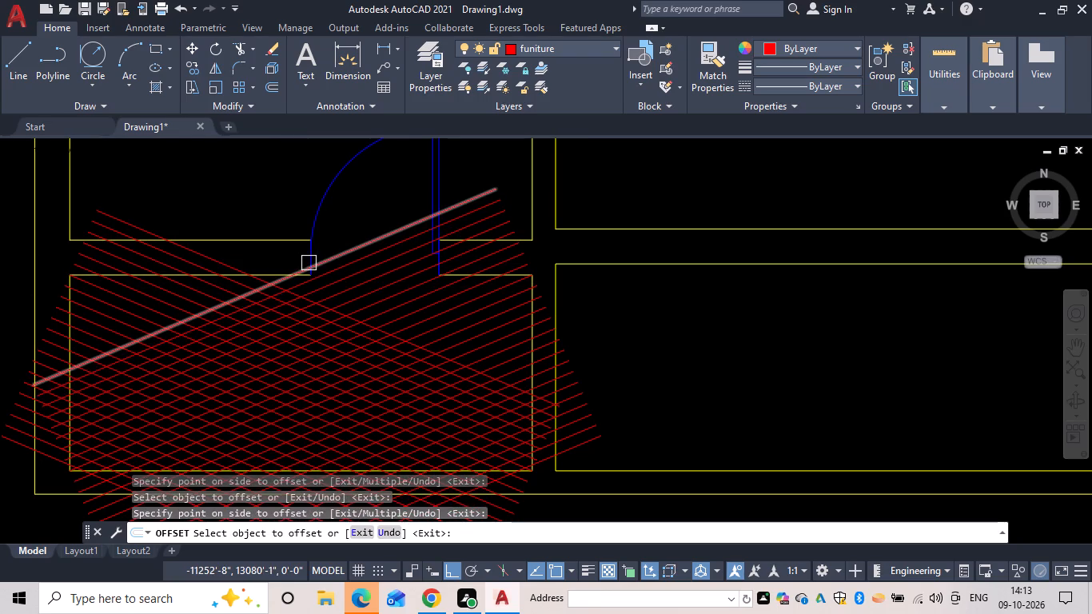
left_click(309, 263)
left_click_drag(273, 245, 262, 268)
left_click_drag(258, 274, 281, 261)
left_click(291, 249)
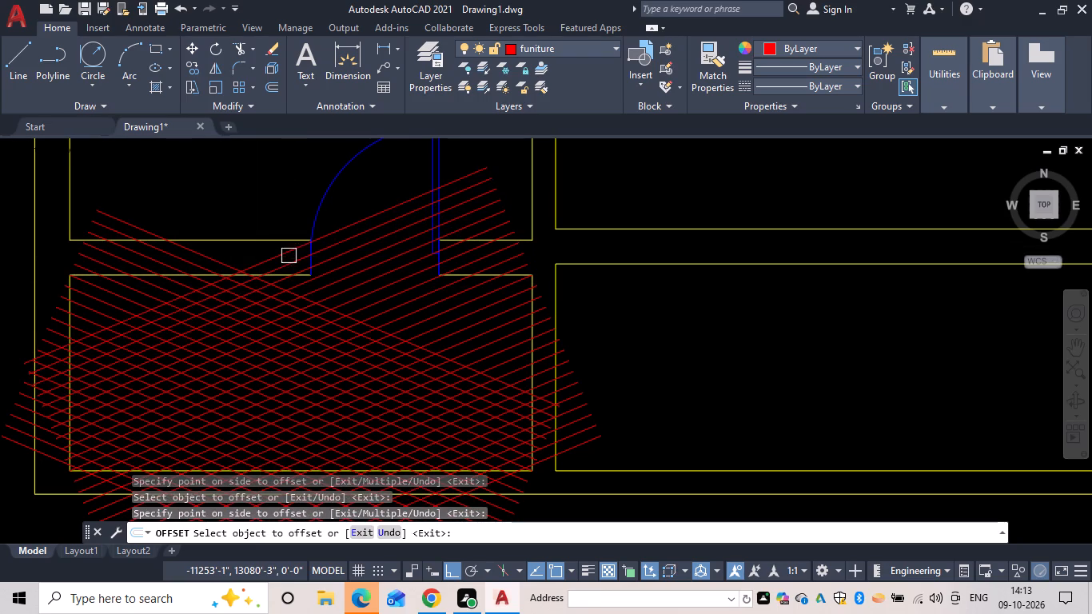
Offset the uppermost falling line by 3" toward the upper right, making six more successive copies.
left_click_drag(224, 265, 238, 253)
left_click(246, 240)
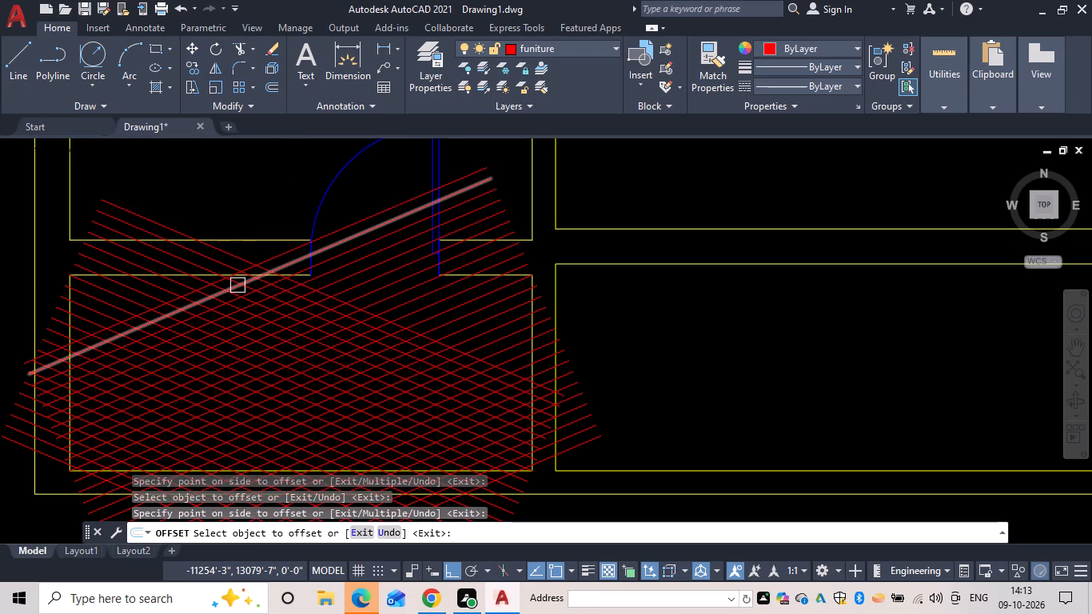
left_click(242, 254)
left_click(261, 229)
left_click_drag(237, 238, 245, 233)
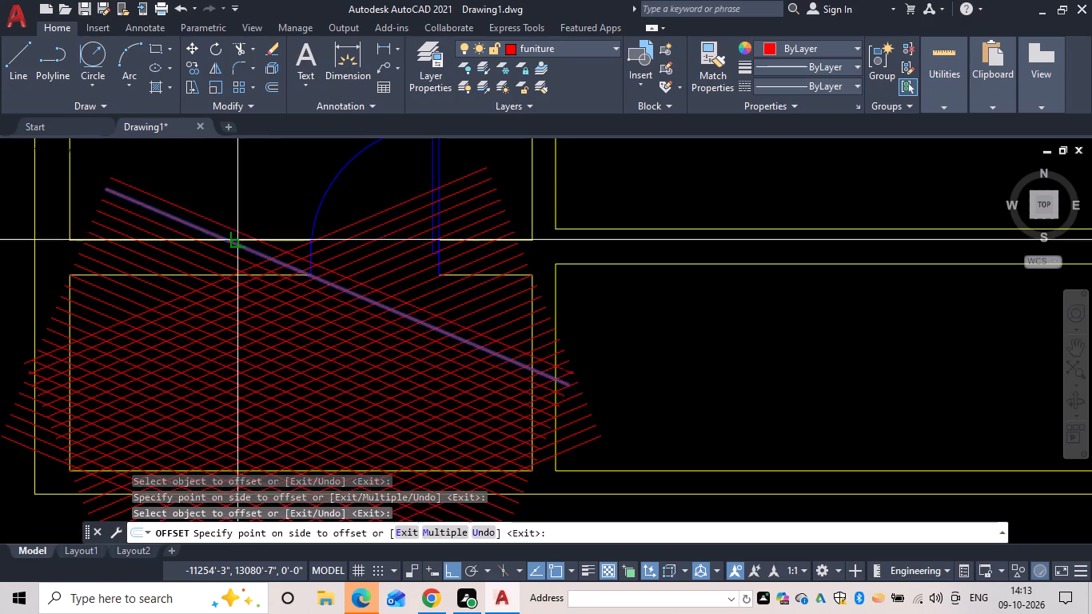
left_click_drag(245, 233, 253, 226)
left_click_drag(264, 206, 257, 213)
left_click_drag(233, 229, 248, 217)
left_click_drag(261, 201, 252, 214)
left_click_drag(240, 224, 258, 208)
left_click_drag(269, 197, 264, 206)
left_click_drag(257, 212, 269, 205)
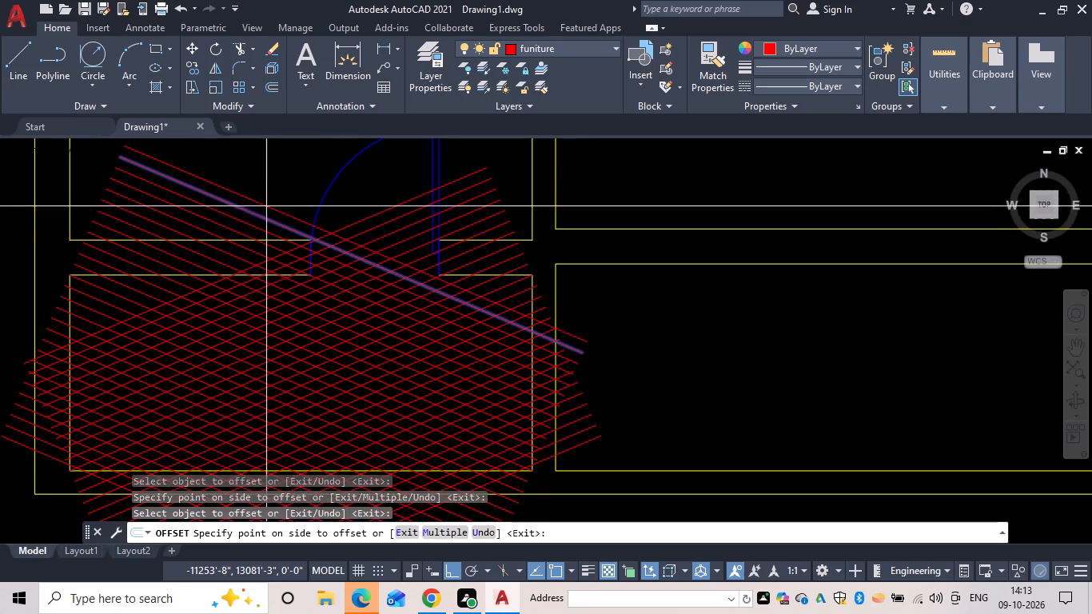
left_click_drag(281, 187, 275, 197)
Continue the 3" offsets of the falling lines toward the upper right until they reach the room's upper-right inner corner.
left_click(279, 189)
left_click(266, 202)
left_click(285, 185)
left_click(277, 206)
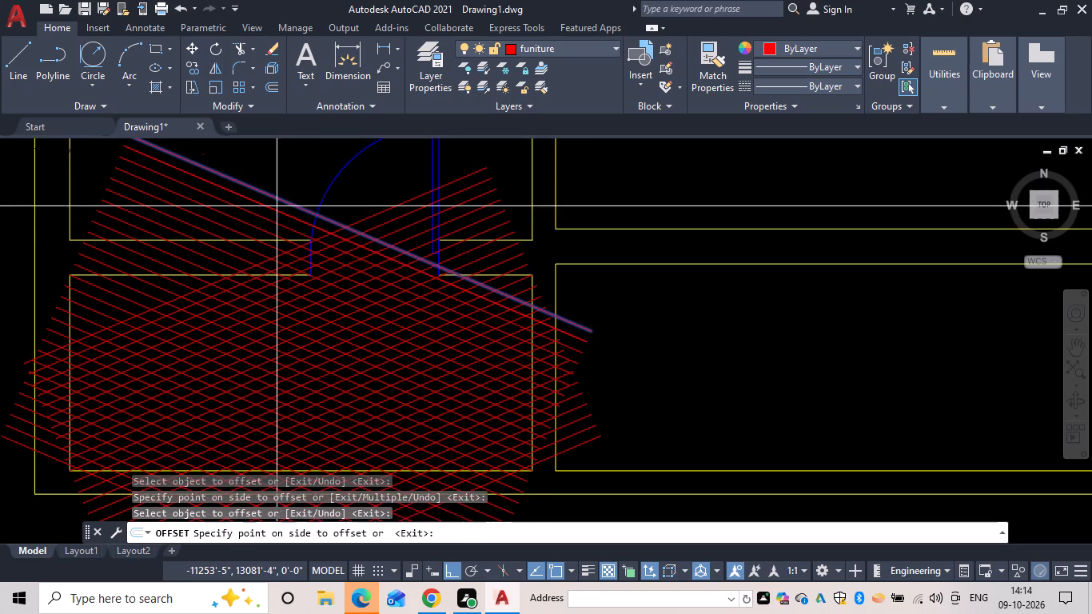
left_click_drag(288, 188, 286, 196)
left_click_drag(272, 209, 282, 195)
left_click(293, 176)
left_click(279, 189)
left_click(289, 175)
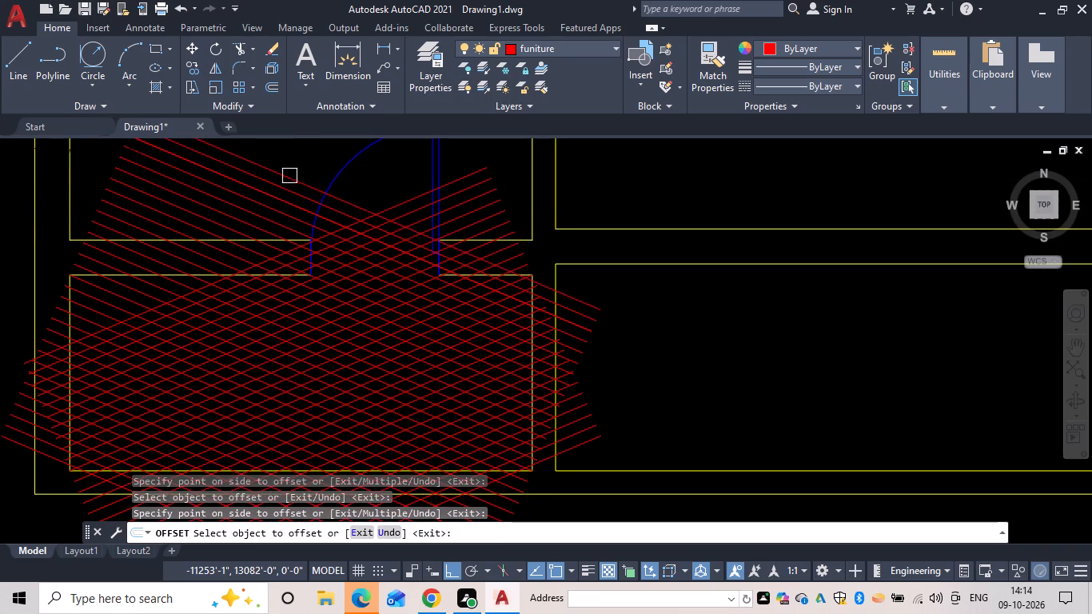
Offset the uppermost rising line by 3" five more times, up to the room's upper-left inner corner, and finish offsetting.
left_click_drag(178, 290, 175, 282)
left_click(155, 239)
left_click(172, 281)
left_click(161, 239)
left_click(176, 265)
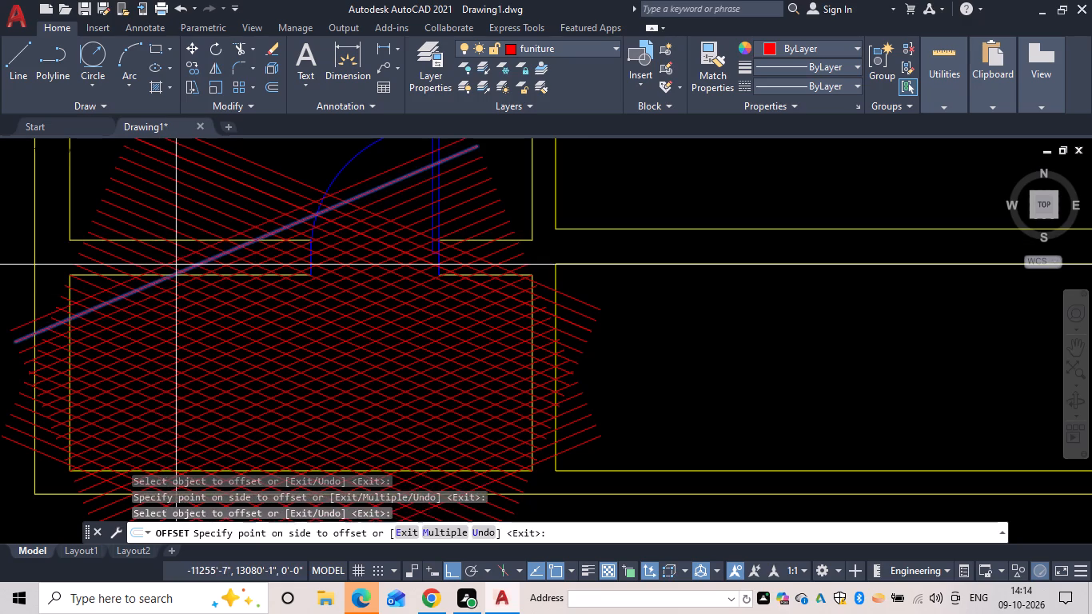
left_click(170, 237)
left_click_drag(183, 253, 183, 254)
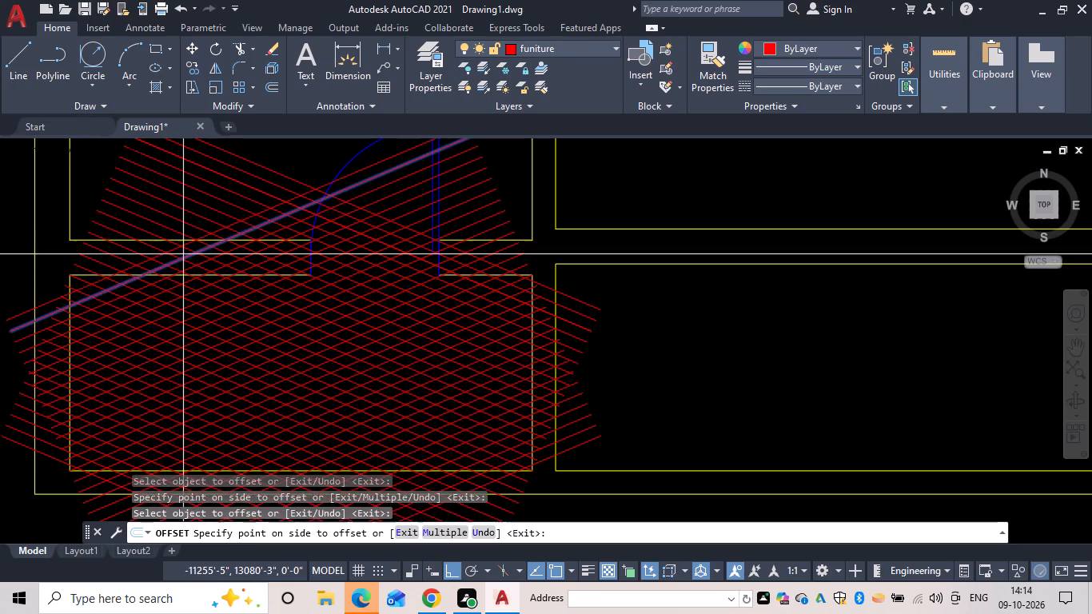
left_click_drag(183, 254, 181, 240)
left_click(175, 221)
left_click(176, 245)
left_click(165, 222)
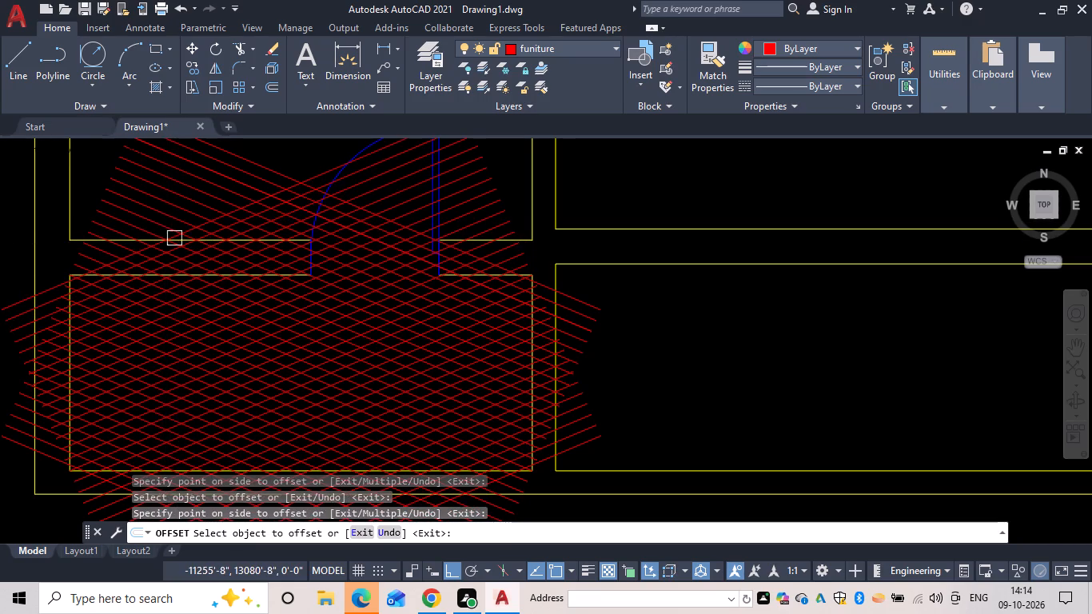
scroll(221, 291, "down", 1)
key("Escape")
Trim the diagonals that overhang the upper part of the small room's left wall, cutting along the outside of that wall.
type("tr")
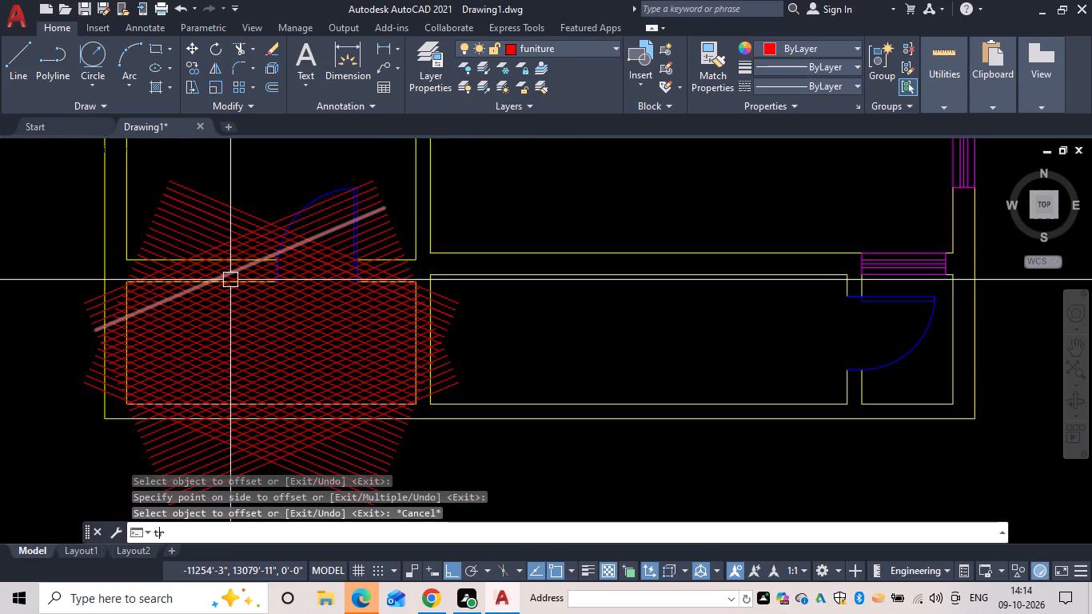
key("space")
scroll(116, 299, "up", 2)
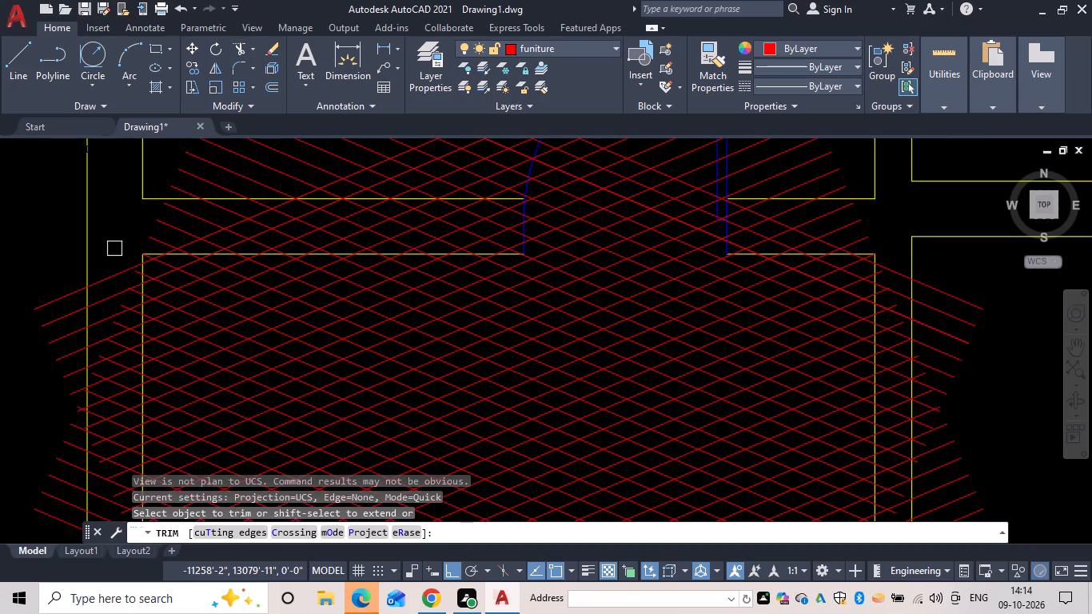
scroll(127, 248, "up", 2)
middle_click_drag(127, 248, 188, 155)
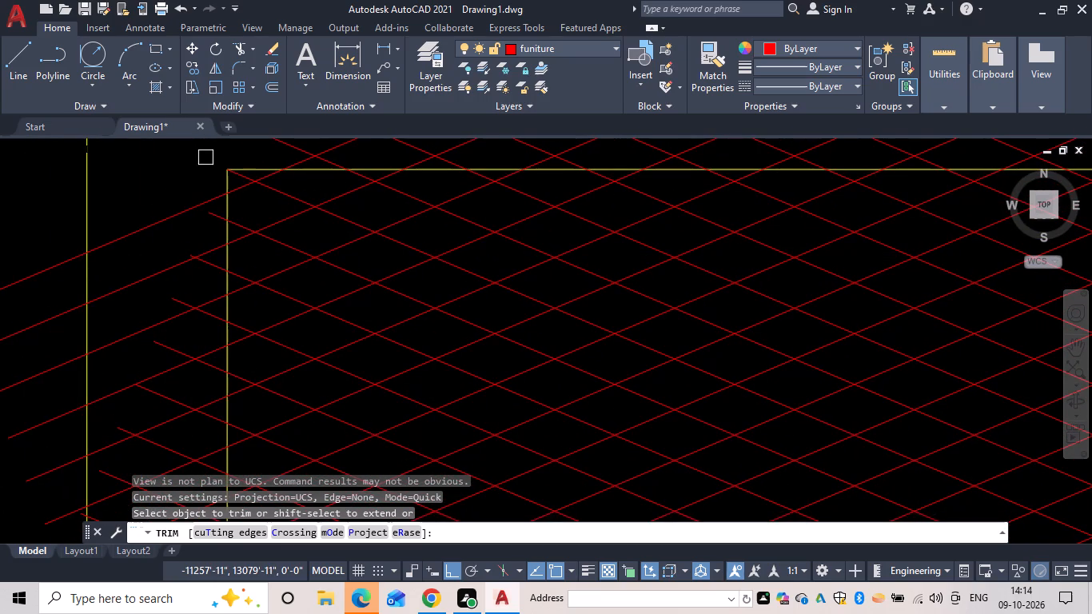
left_click_drag(211, 163, 213, 260)
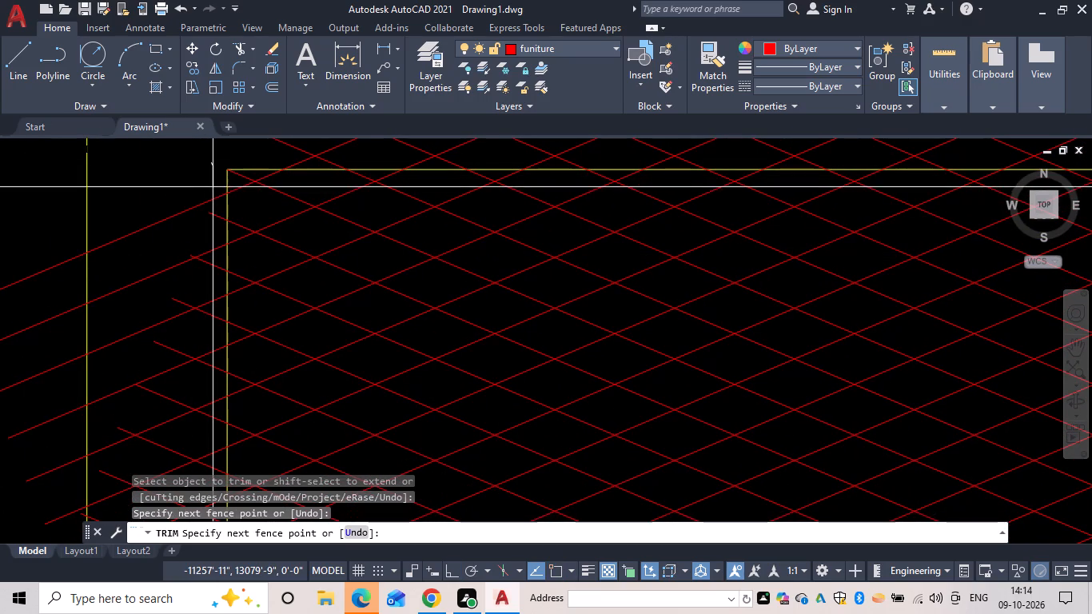
left_click_drag(213, 260, 223, 303)
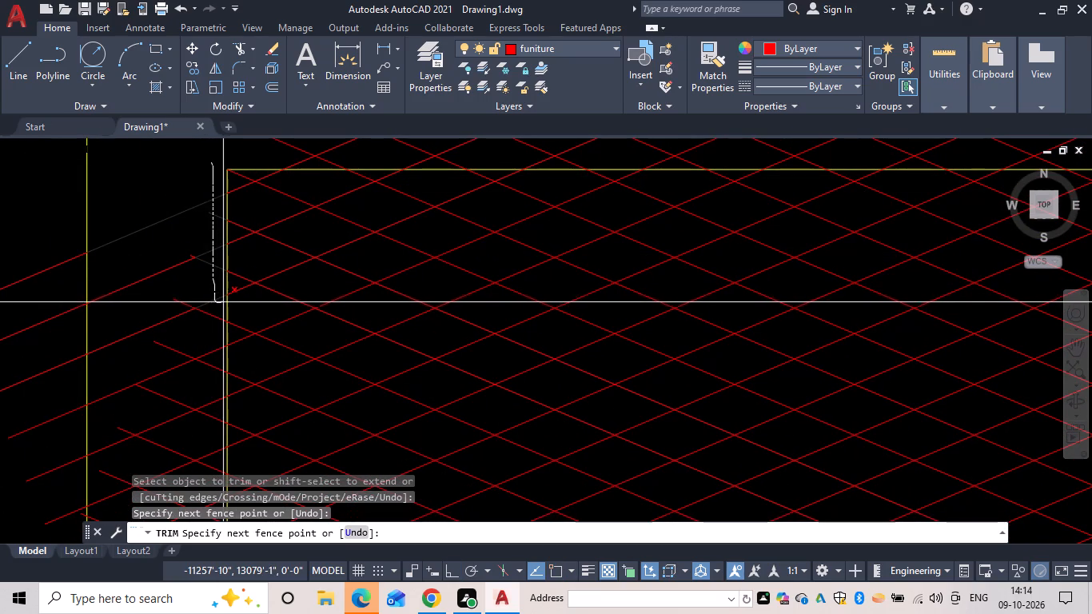
left_click_drag(223, 303, 217, 328)
scroll(217, 328, "down", 1)
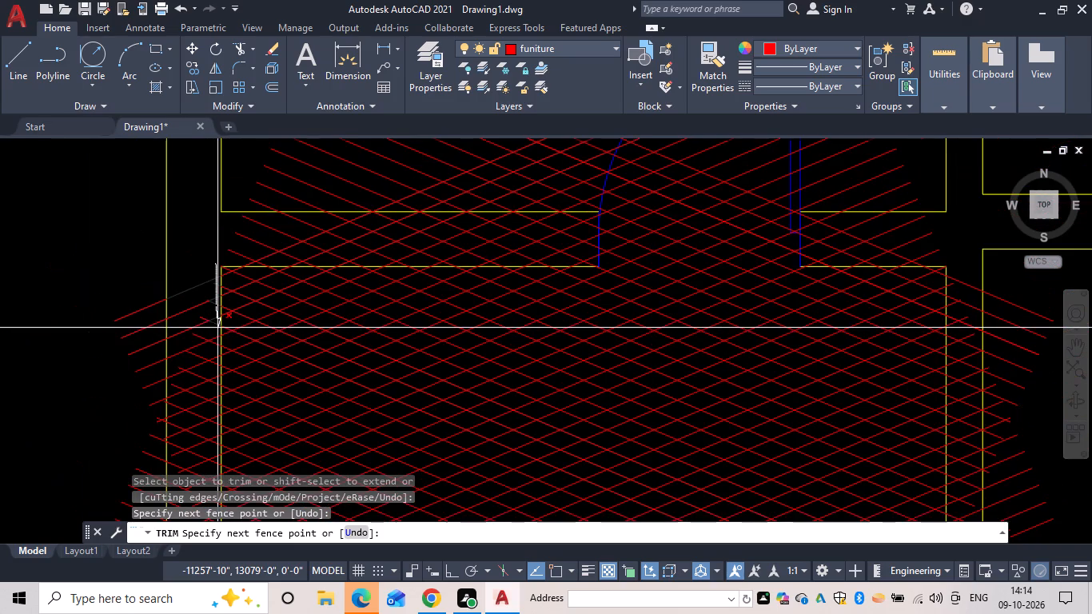
scroll(217, 328, "down", 1)
left_click_drag(217, 328, 219, 413)
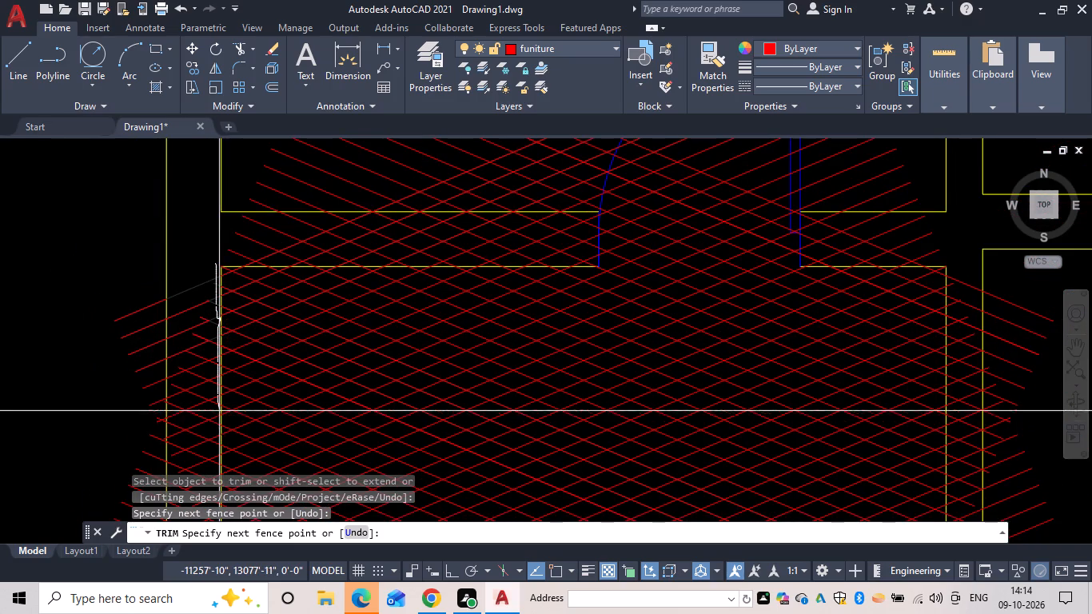
left_click_drag(219, 413, 209, 456)
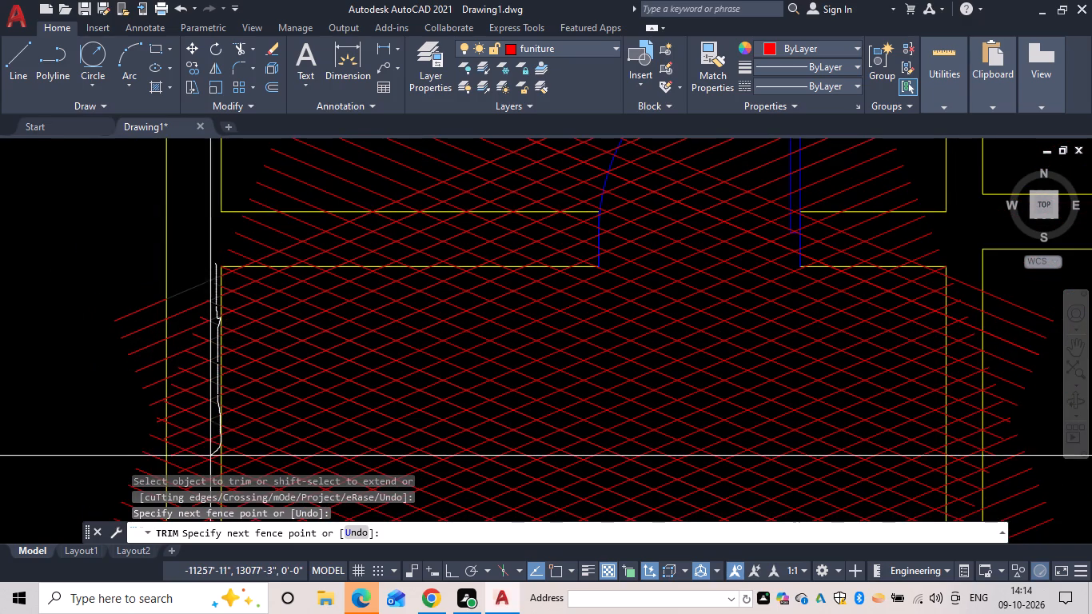
left_click_drag(209, 456, 203, 450)
middle_click_drag(205, 437, 217, 320)
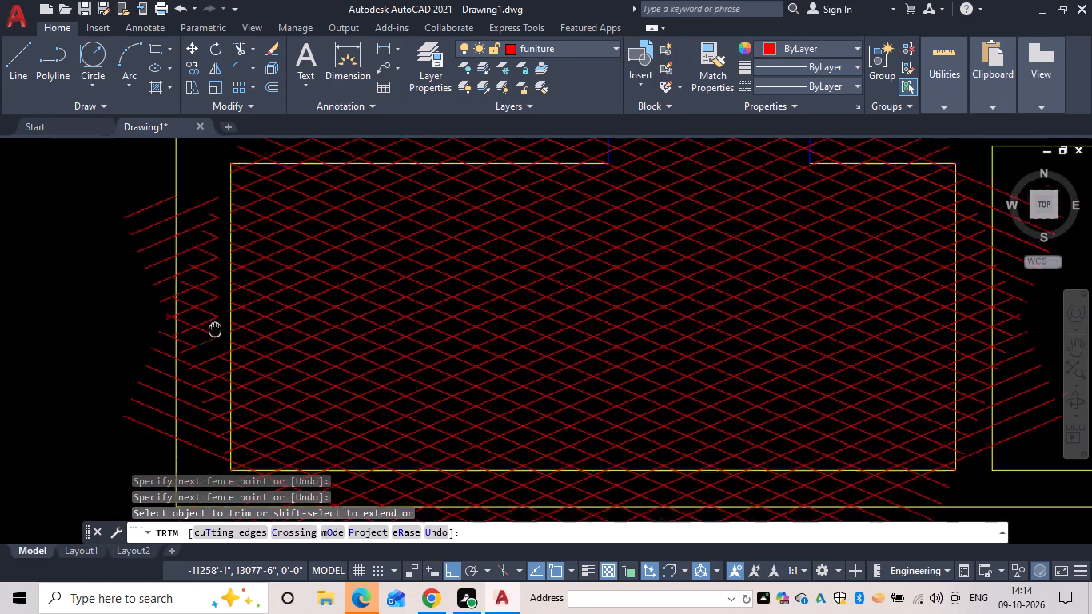
middle_click_drag(217, 320, 237, 271)
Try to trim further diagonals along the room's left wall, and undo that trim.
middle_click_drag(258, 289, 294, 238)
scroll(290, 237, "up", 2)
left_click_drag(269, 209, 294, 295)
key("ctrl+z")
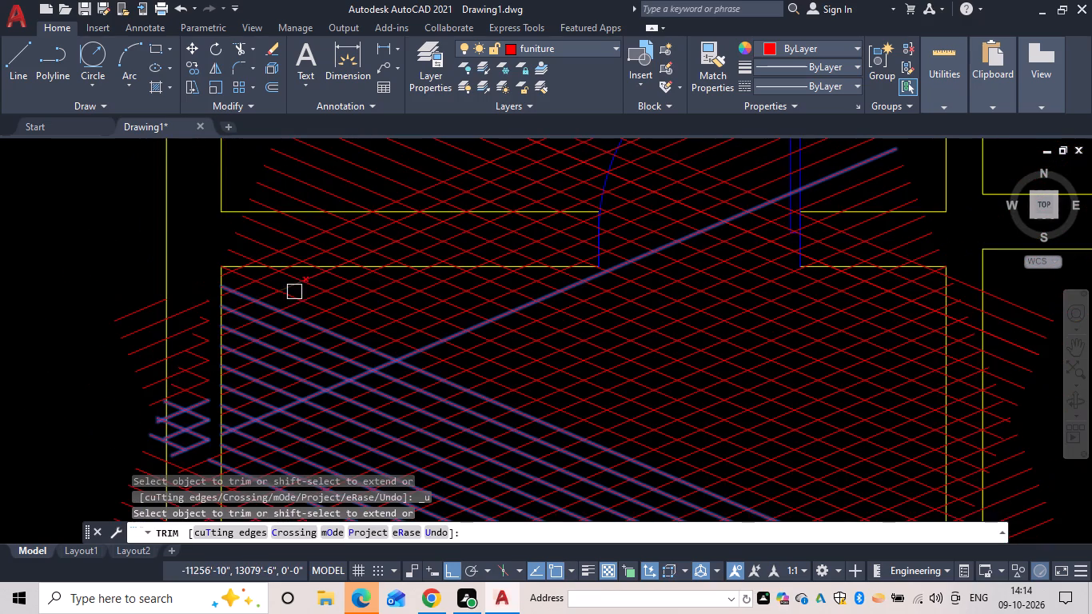
Trim the diagonals that overhang the lower part of the room's left wall, working down toward its lower-left corner.
middle_click_drag(231, 324, 293, 173)
scroll(293, 318, "up", 3)
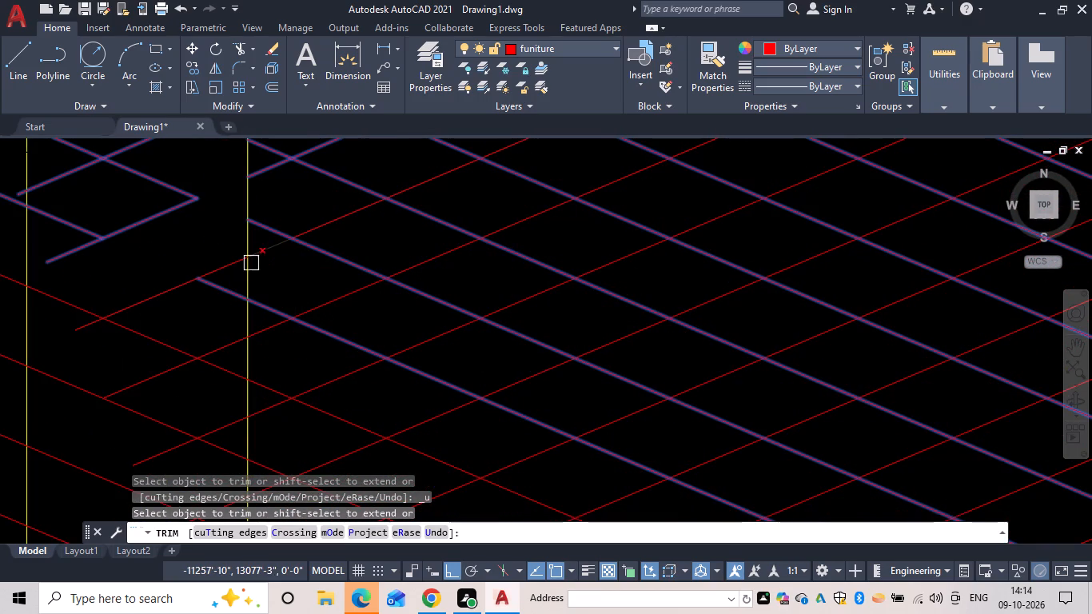
left_click(233, 268)
left_click_drag(230, 250, 239, 365)
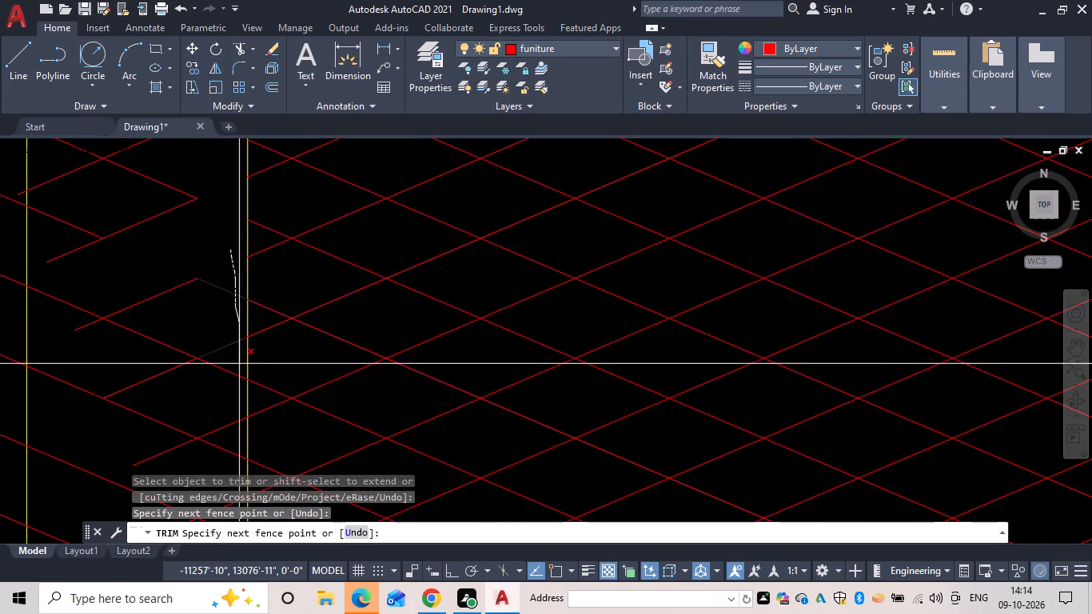
left_click_drag(239, 365, 230, 416)
right_click(227, 415)
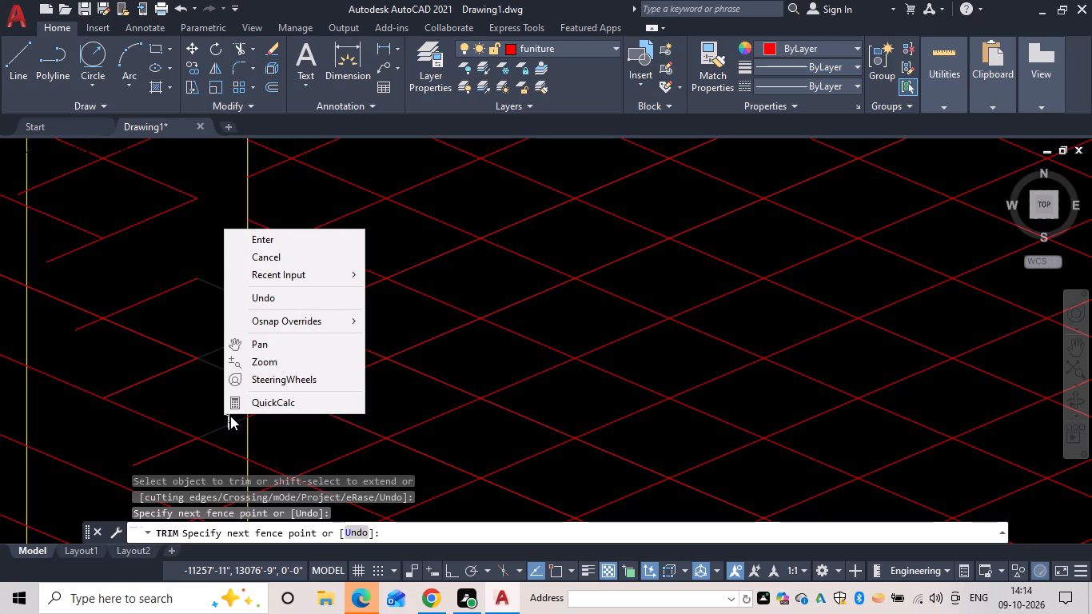
left_click_drag(230, 416, 232, 417)
key("Escape")
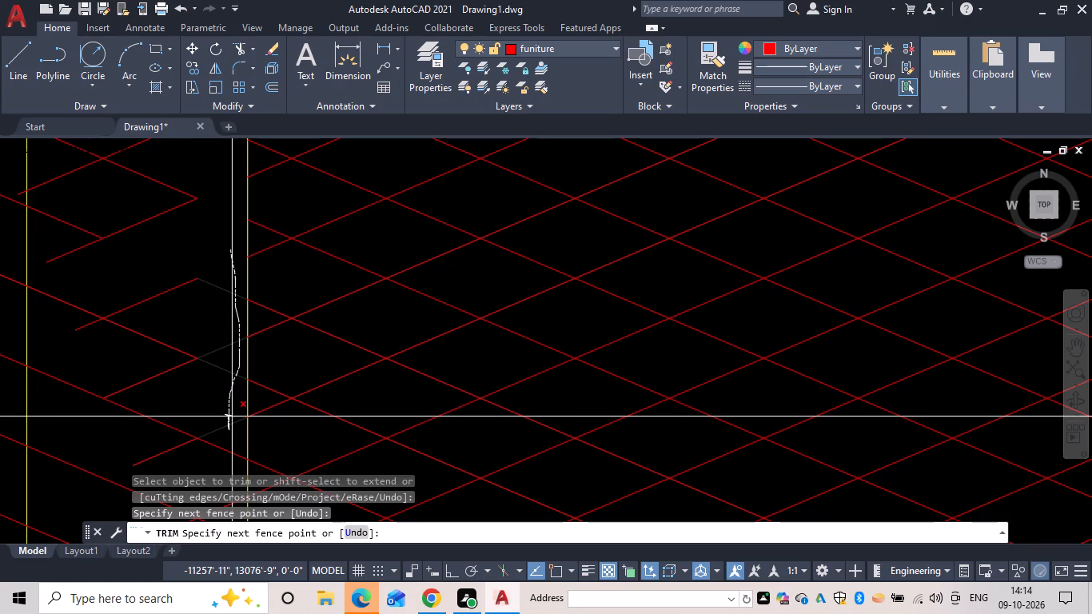
left_click_drag(232, 417, 233, 417)
key("Down")
key("Down")
scroll(233, 417, "down", 1)
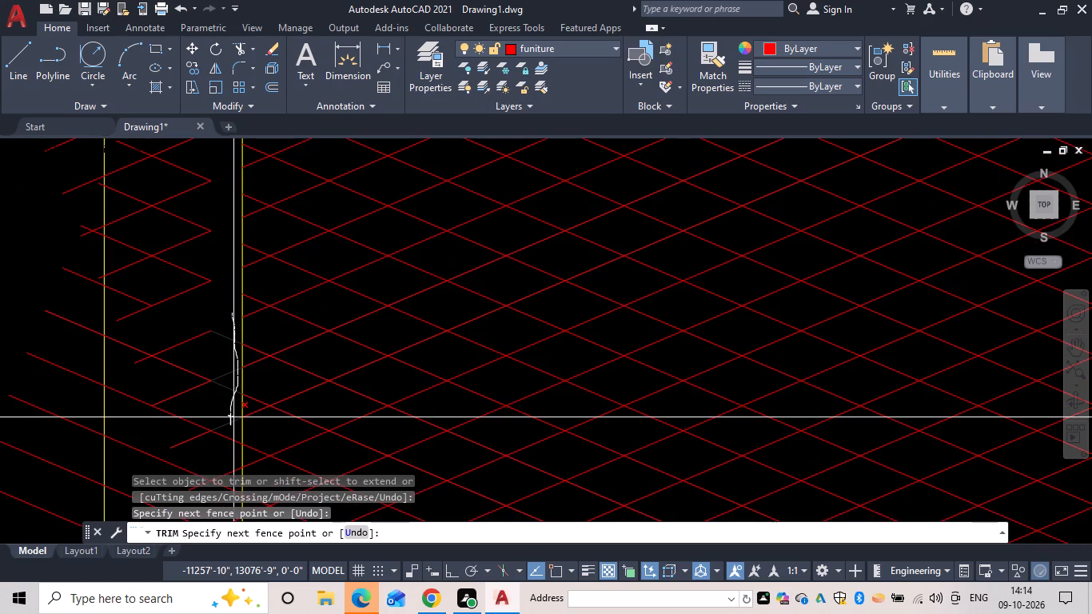
left_click_drag(233, 417, 229, 447)
scroll(233, 421, "down", 1)
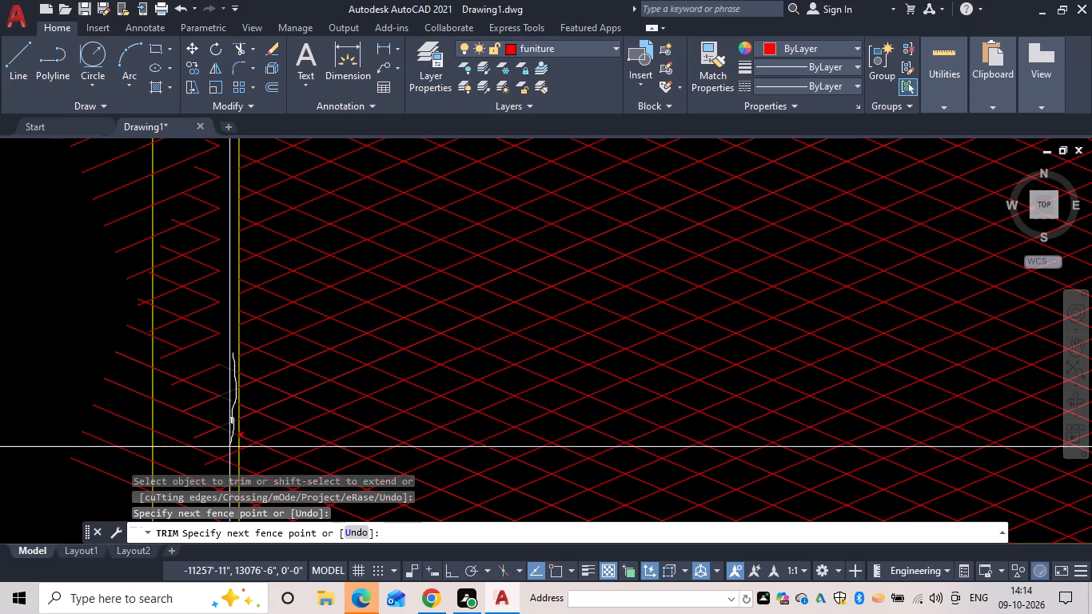
left_click_drag(229, 447, 233, 476)
scroll(233, 476, "down", 1)
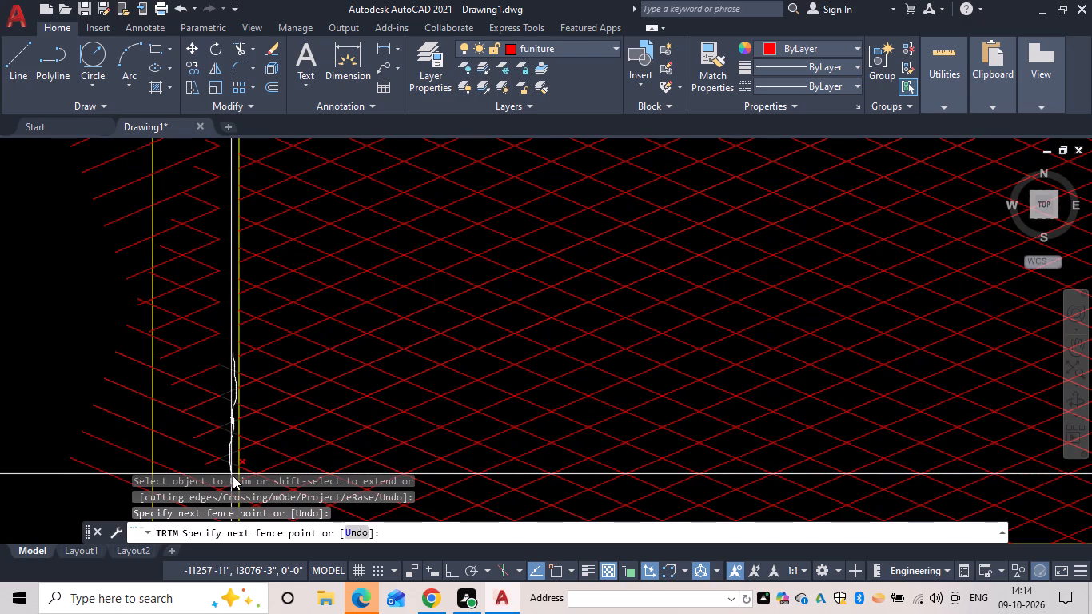
left_click_drag(233, 476, 233, 468)
scroll(233, 476, "down", 1)
Trim the last overhanging diagonals just above the room's lower-left inner corner and finish trimming.
middle_click_drag(239, 441, 239, 225)
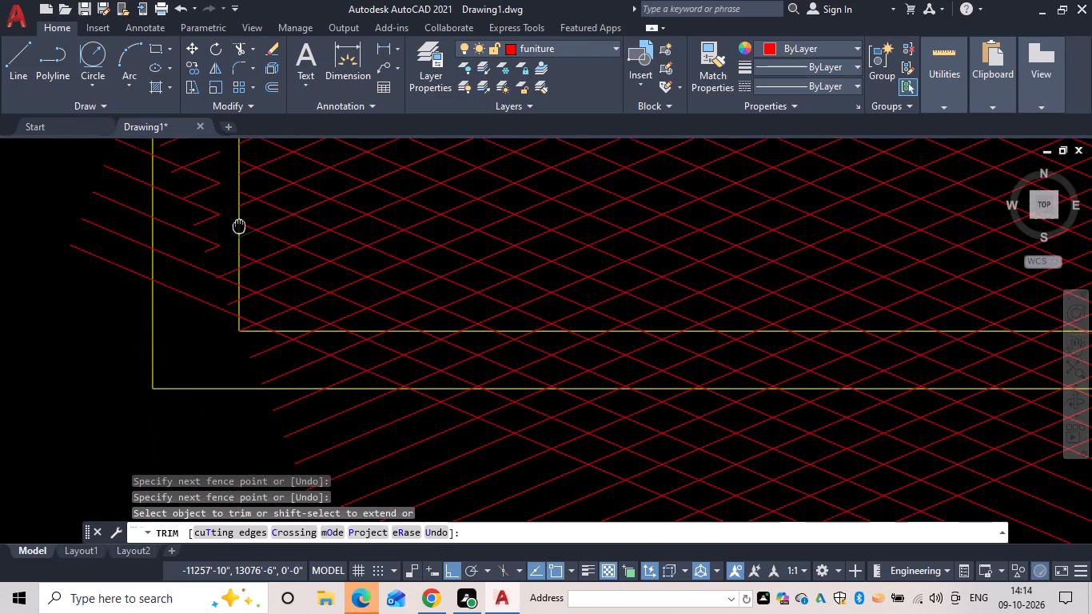
scroll(221, 261, "up", 2)
left_click_drag(236, 249, 259, 336)
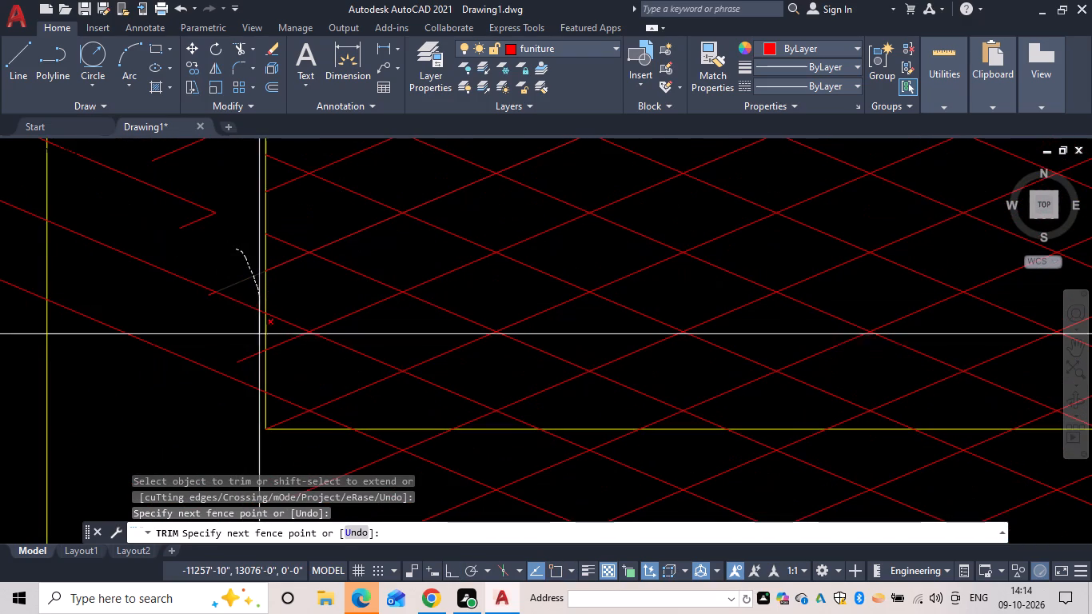
left_click_drag(259, 336, 251, 410)
scroll(205, 329, "down", 2)
middle_click_drag(201, 329, 201, 332)
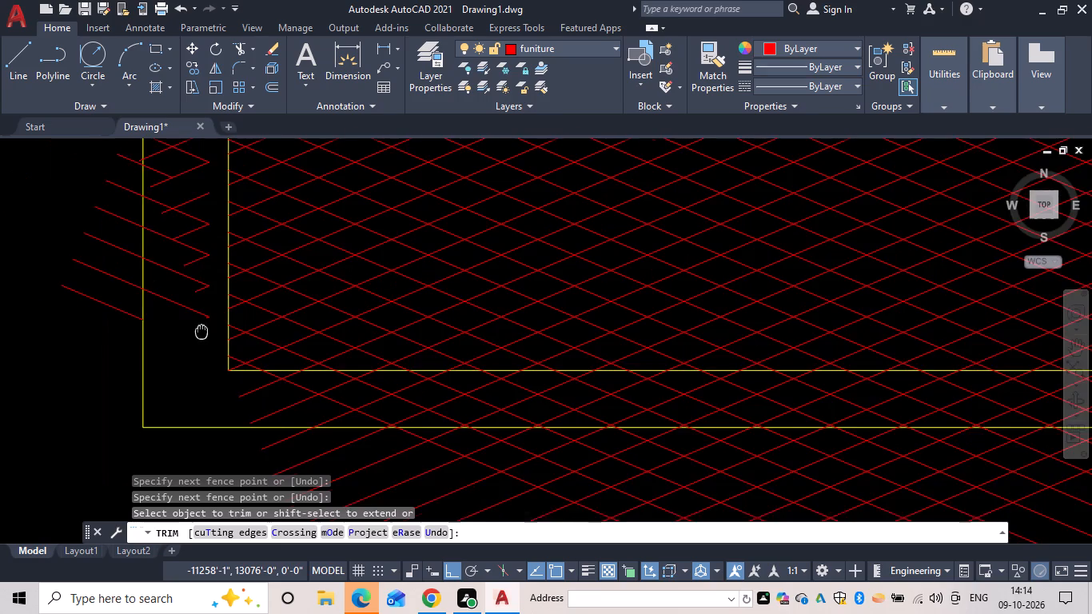
middle_click_drag(201, 332, 249, 430)
left_click_drag(233, 437, 219, 385)
key("Escape")
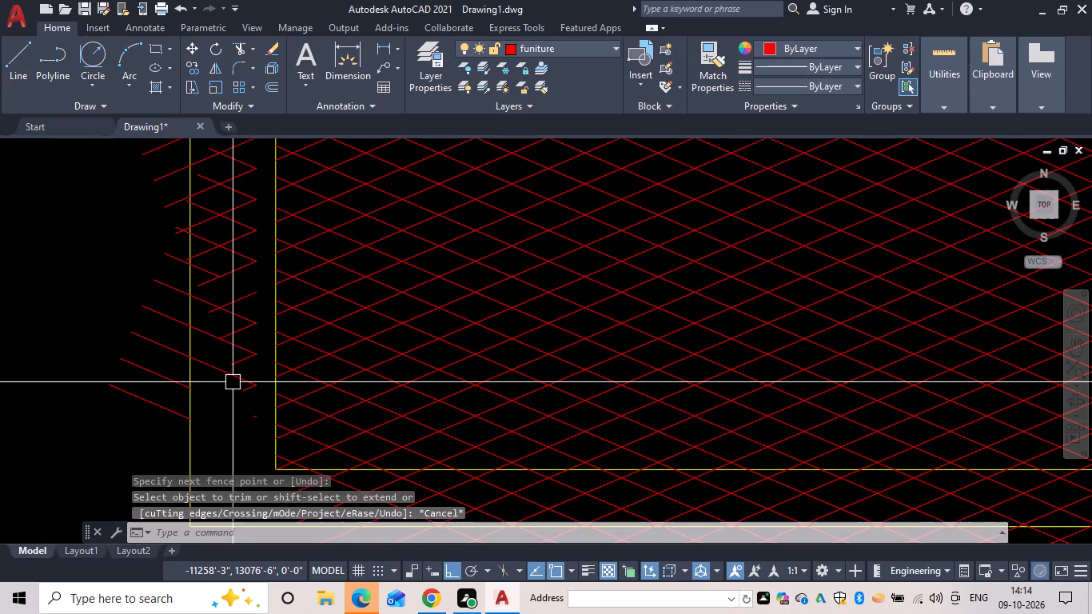
Erase the cut-off line pieces left outside the room's left wall, including those beyond the outer wall.
left_click_drag(261, 433, 260, 425)
scroll(208, 275, "down", 2)
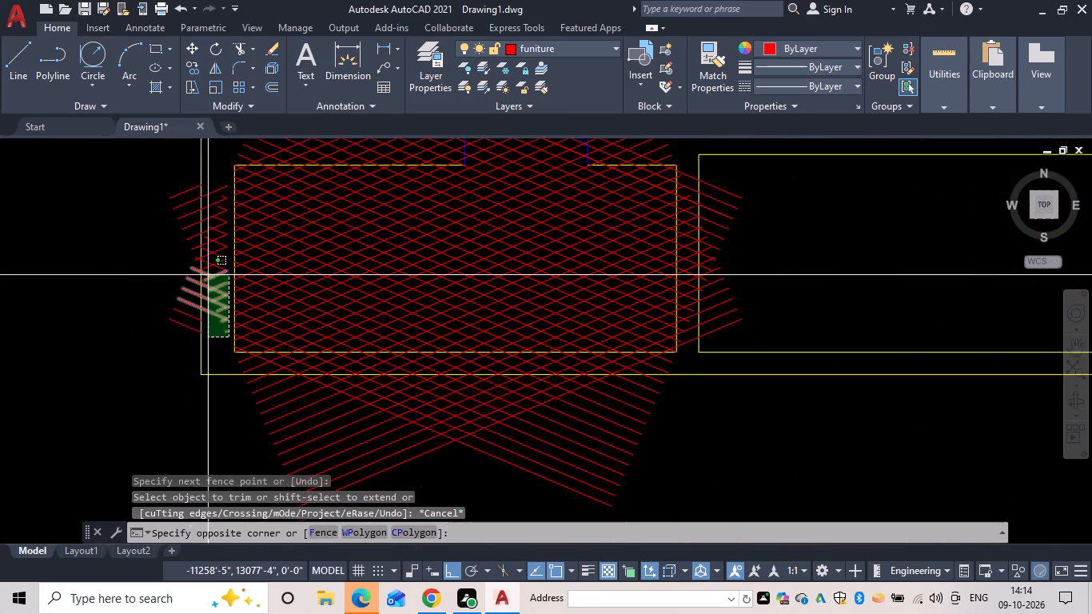
middle_click_drag(209, 285, 230, 400)
left_click(229, 305)
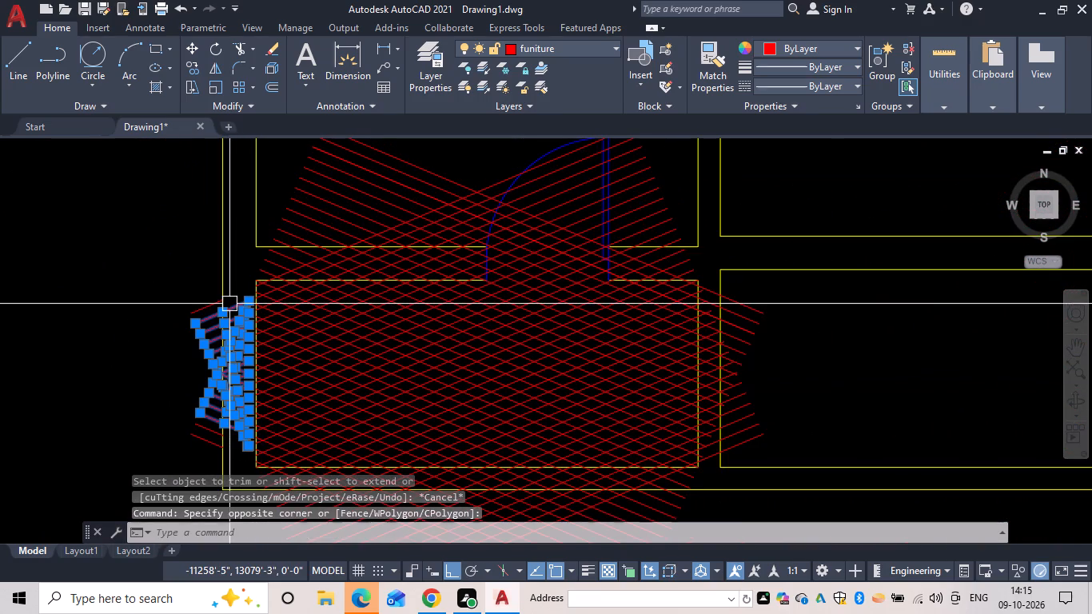
key("e")
key("space")
left_click_drag(203, 460, 195, 424)
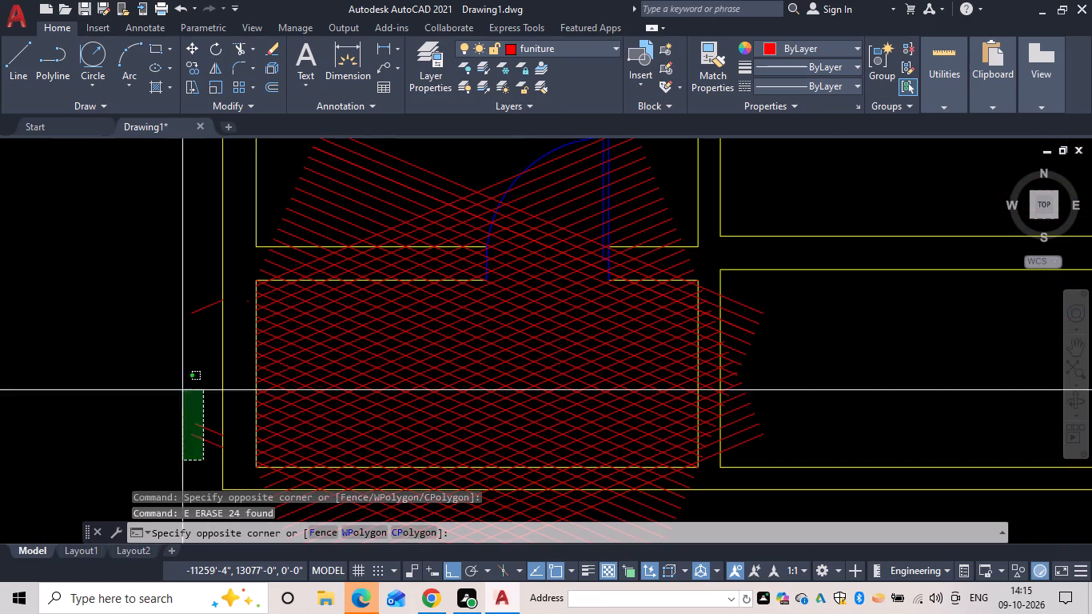
left_click(167, 305)
key("e")
key("space")
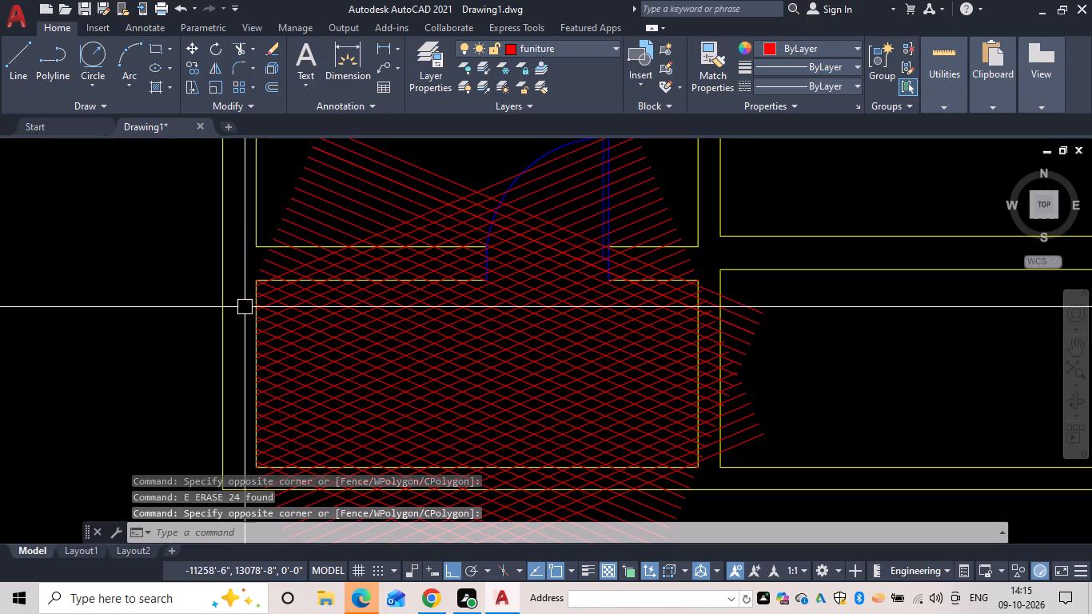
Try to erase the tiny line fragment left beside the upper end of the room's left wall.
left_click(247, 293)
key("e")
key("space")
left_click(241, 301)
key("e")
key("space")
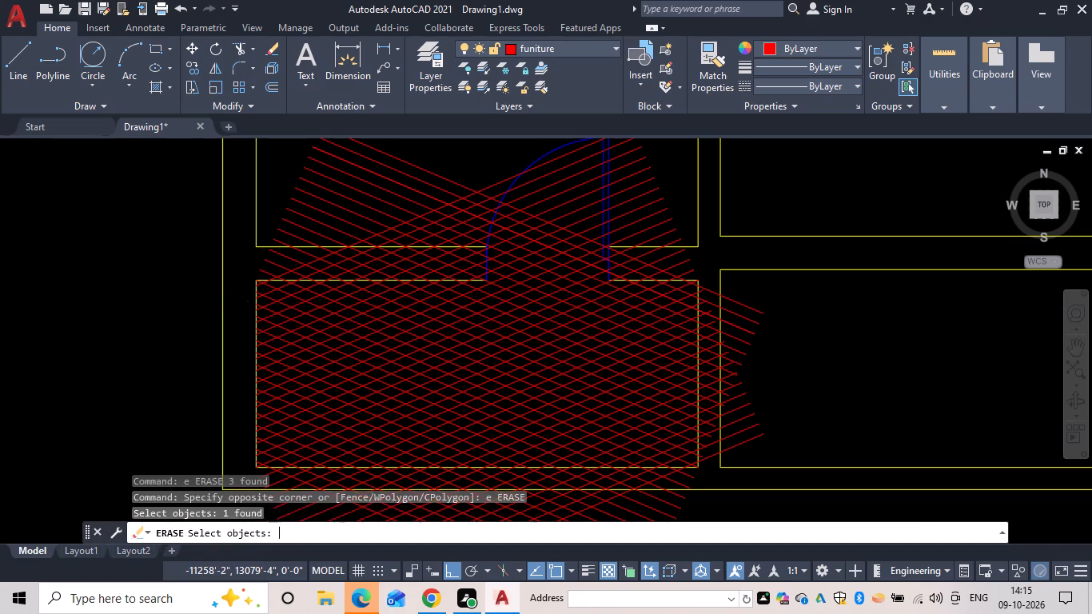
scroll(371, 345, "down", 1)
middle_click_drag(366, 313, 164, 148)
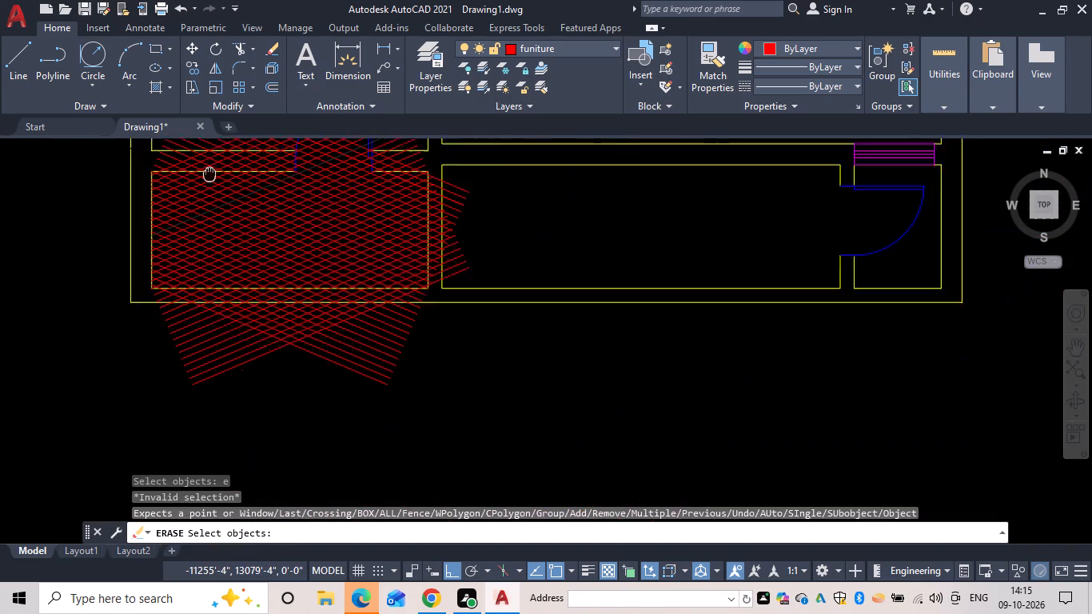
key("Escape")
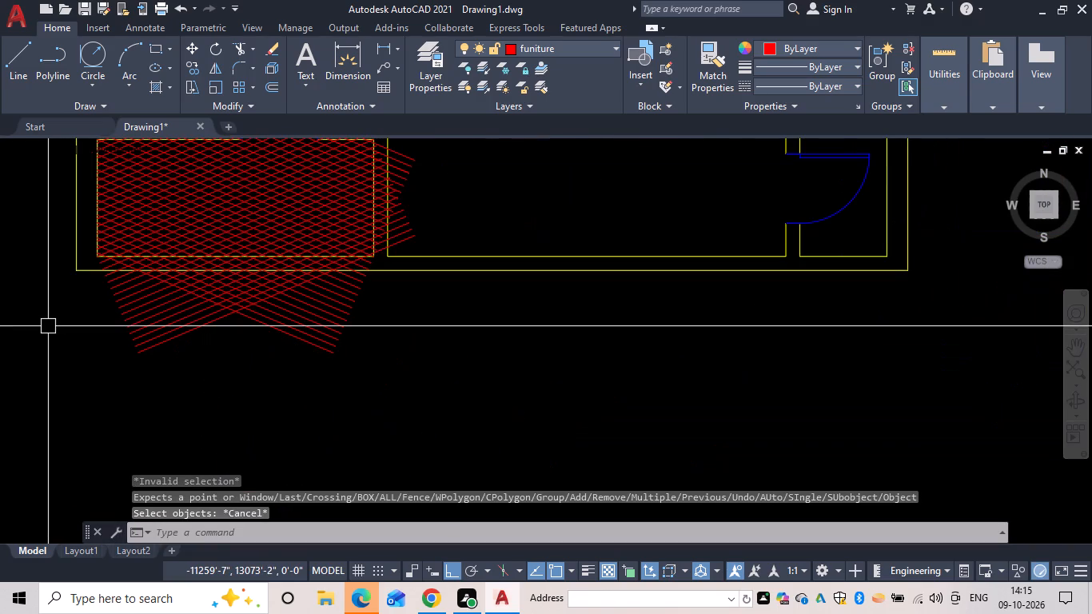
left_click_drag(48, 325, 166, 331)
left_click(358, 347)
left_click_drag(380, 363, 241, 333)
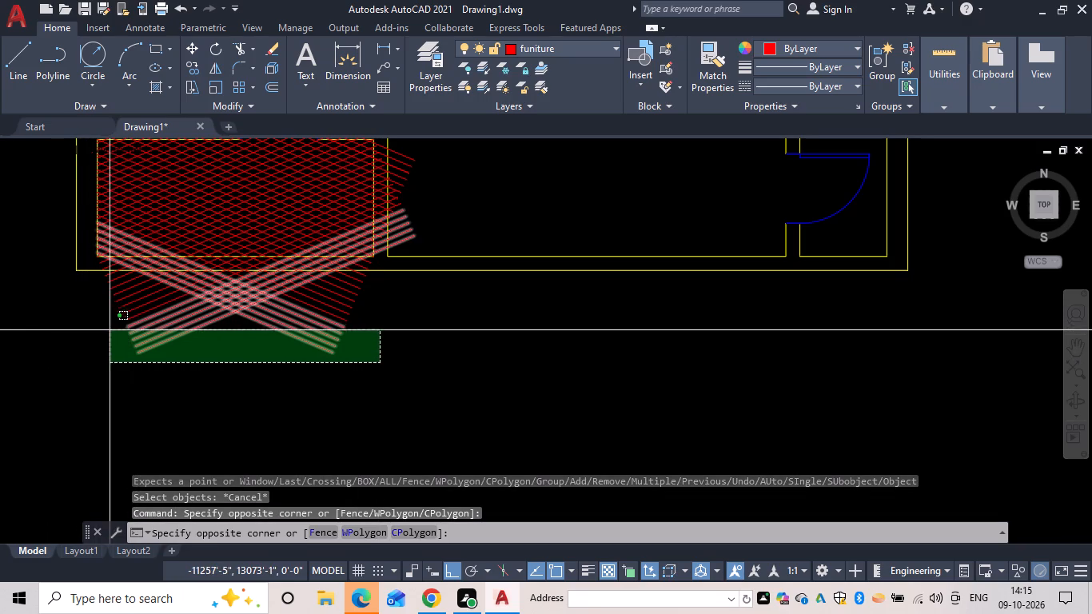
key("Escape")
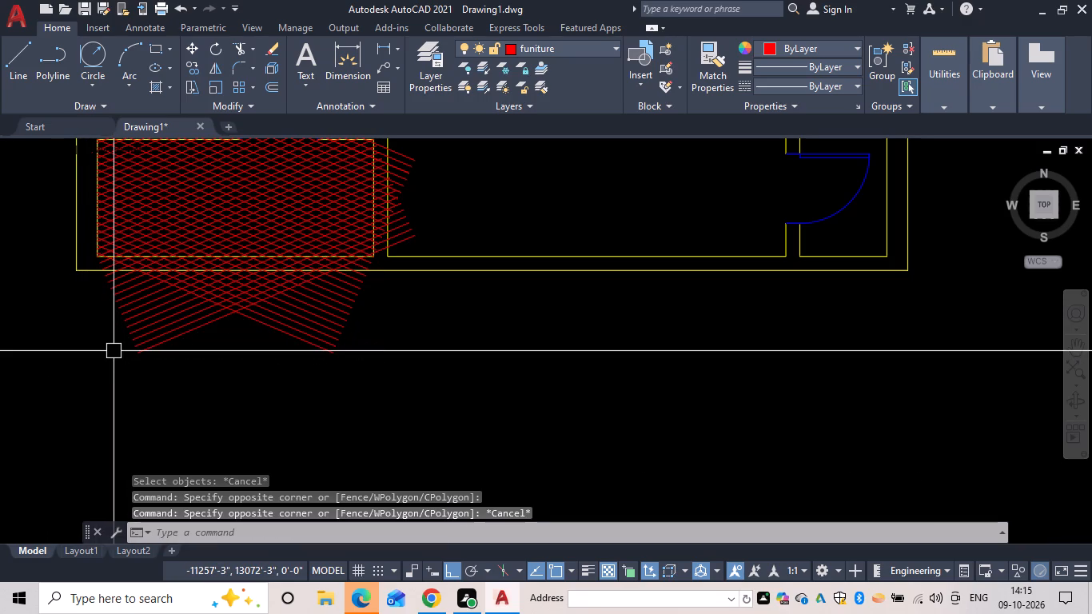
Trim the overhanging diagonals along a fence just below the outer bottom wall, across the full width of the room.
key("t")
type("r")
key("space")
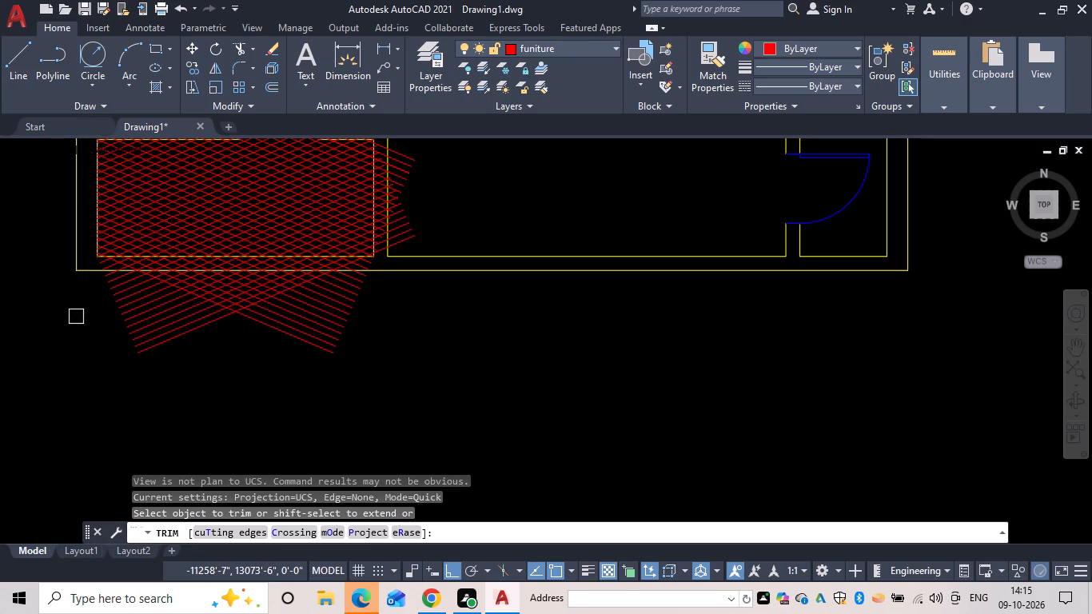
scroll(94, 283, "up", 6)
left_click_drag(97, 244, 423, 231)
scroll(423, 231, "down", 4)
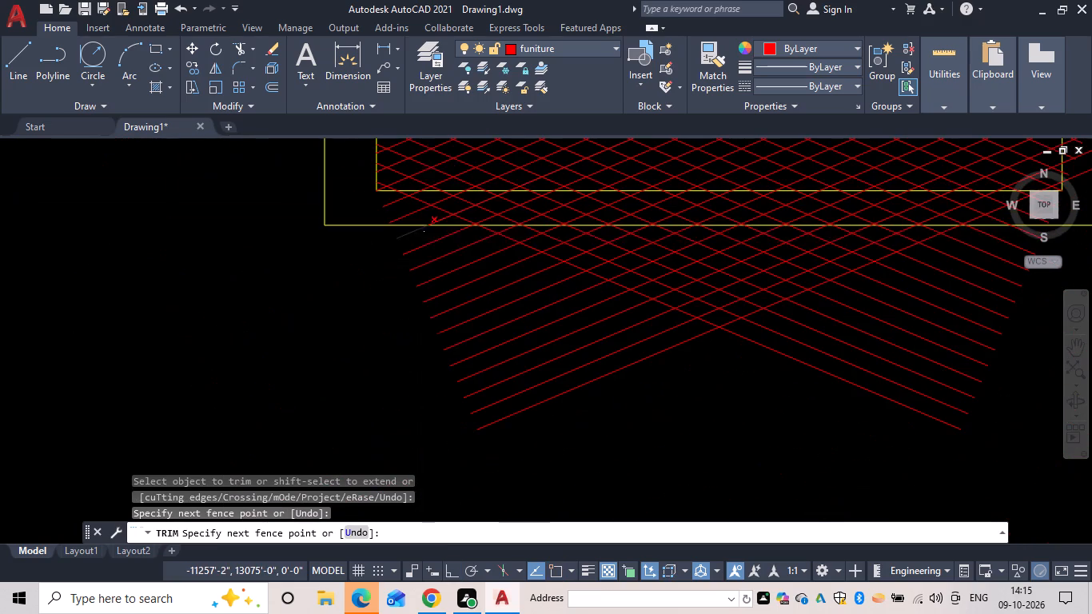
left_click_drag(423, 231, 821, 245)
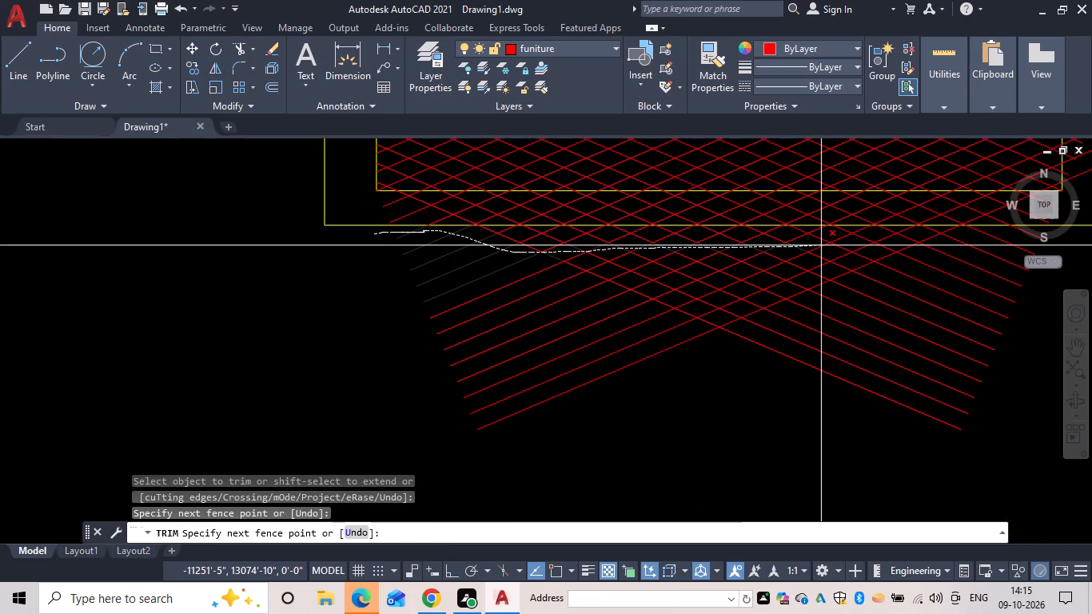
left_click_drag(821, 245, 857, 245)
scroll(821, 245, "down", 1)
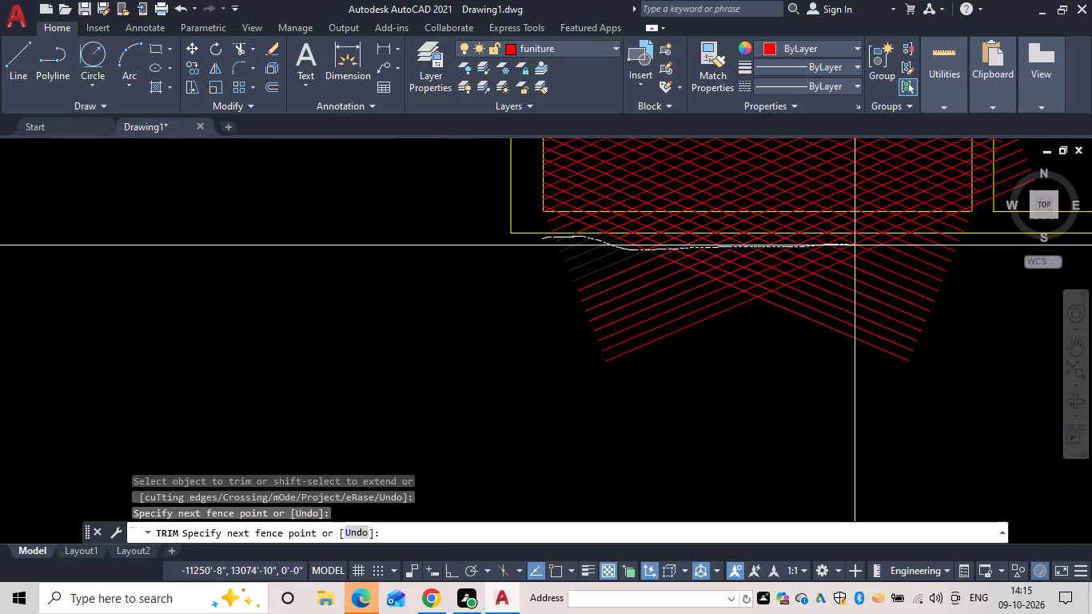
left_click_drag(857, 245, 958, 243)
left_click_drag(982, 466, 956, 467)
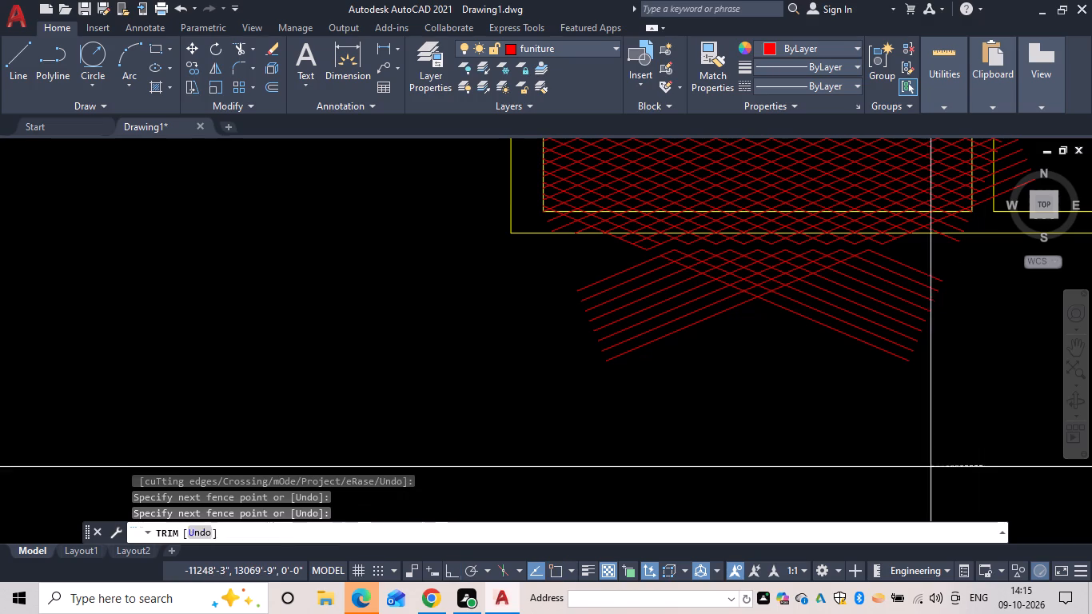
key("Escape")
Erase the detached fan of diagonal line pieces left below the outer bottom wall.
left_click_drag(905, 445, 904, 445)
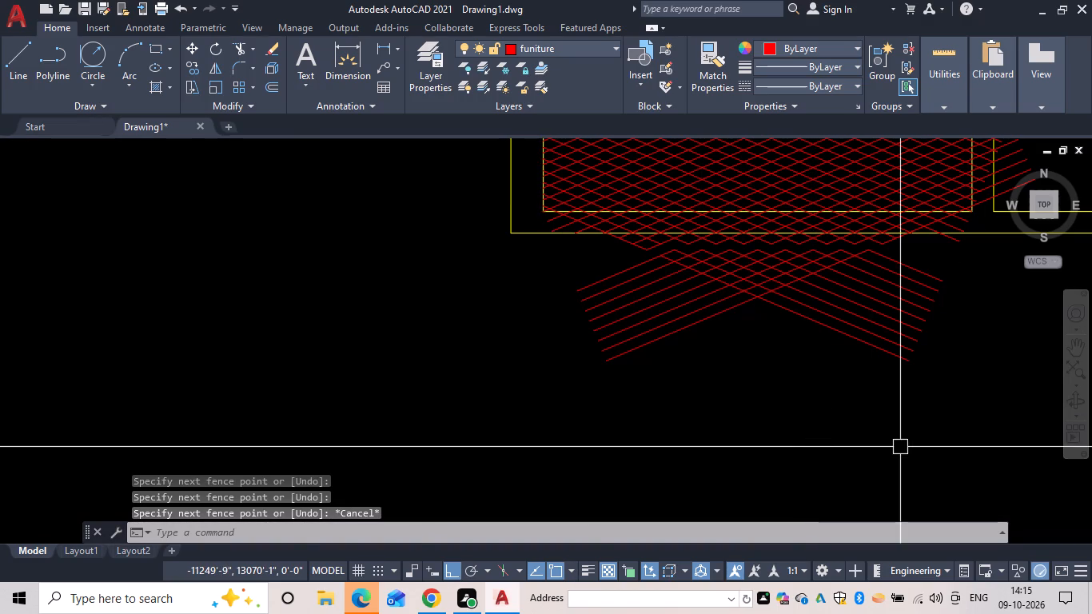
left_click_drag(904, 445, 871, 434)
left_click(605, 253)
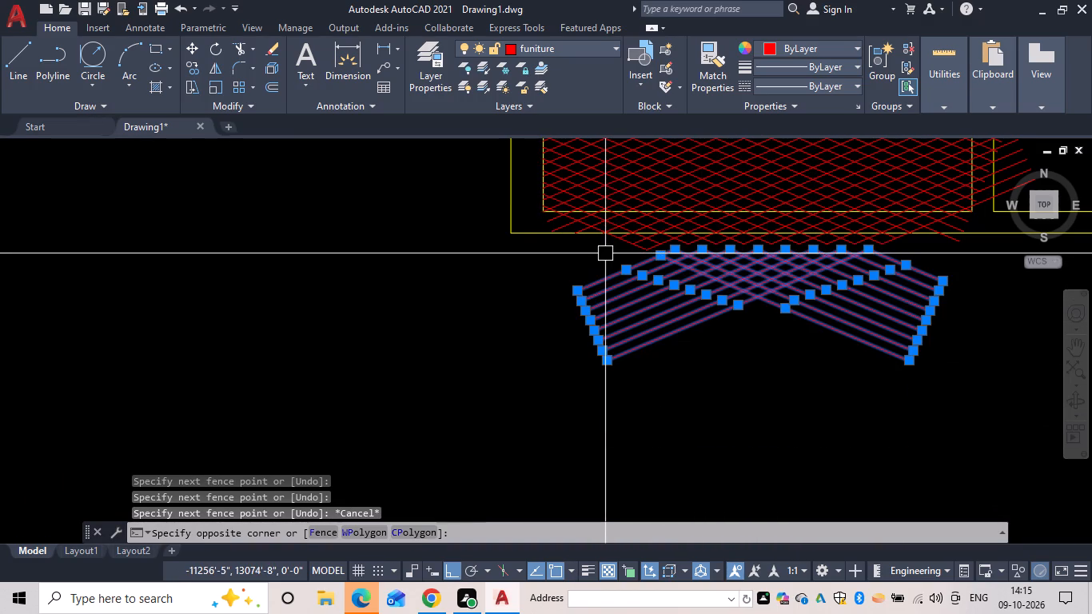
type("e")
key("space")
scroll(604, 274, "down", 1)
middle_click_drag(608, 278, 217, 329)
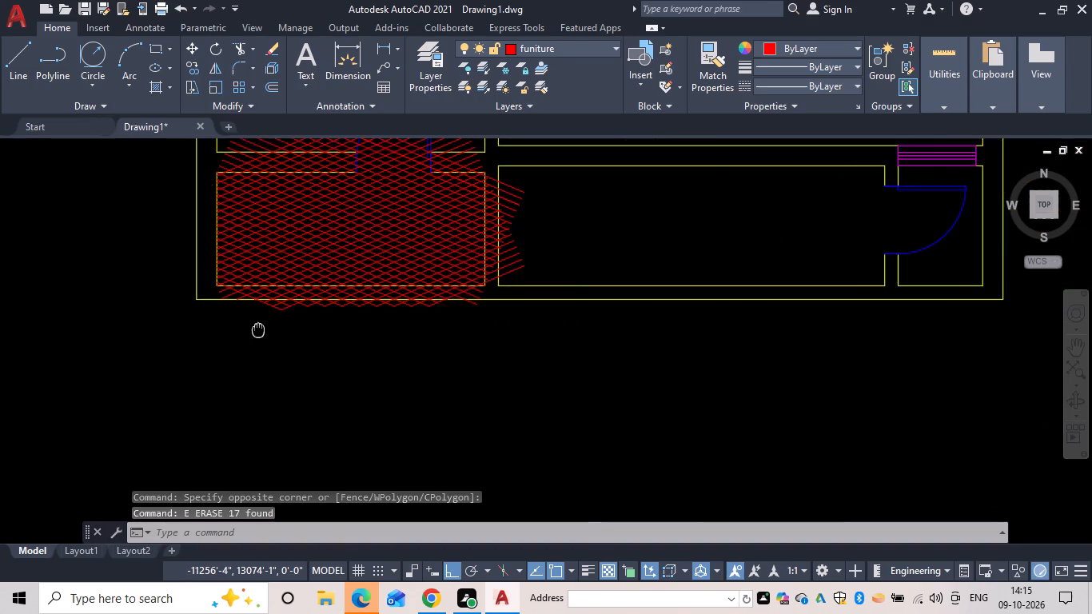
key("Escape")
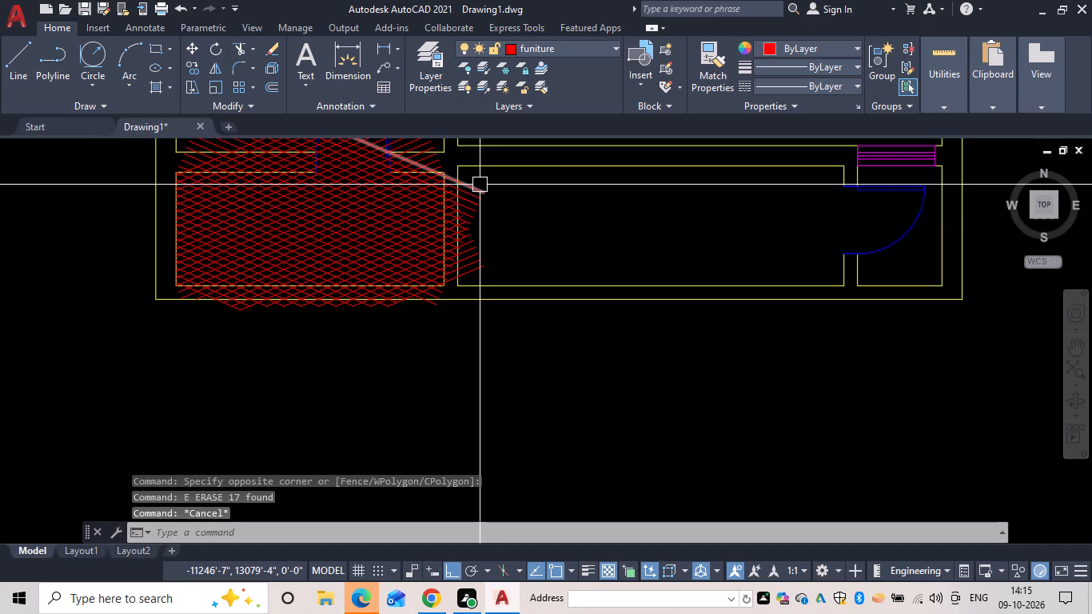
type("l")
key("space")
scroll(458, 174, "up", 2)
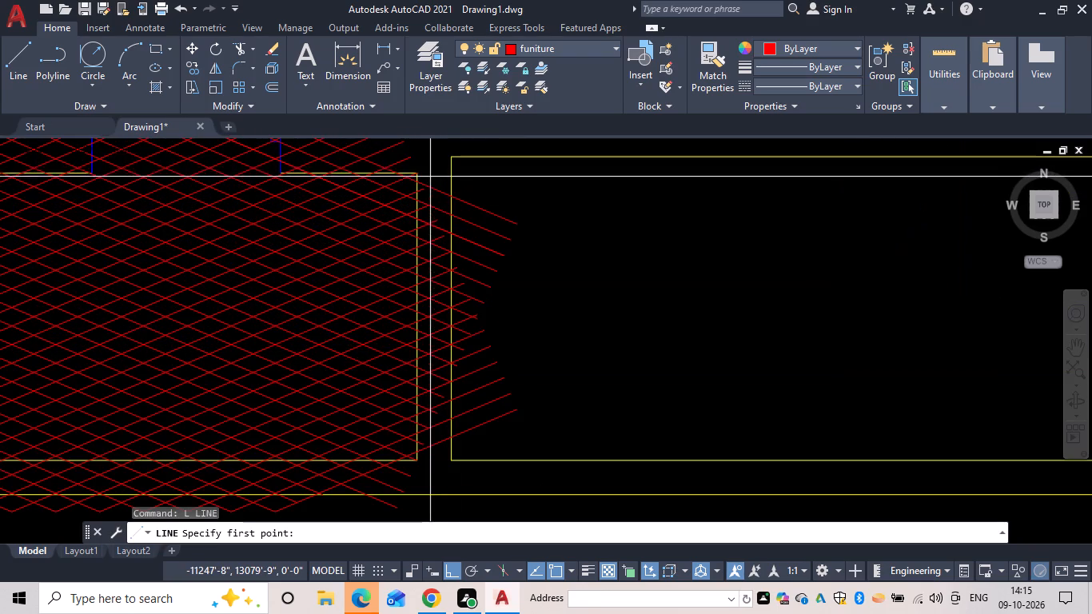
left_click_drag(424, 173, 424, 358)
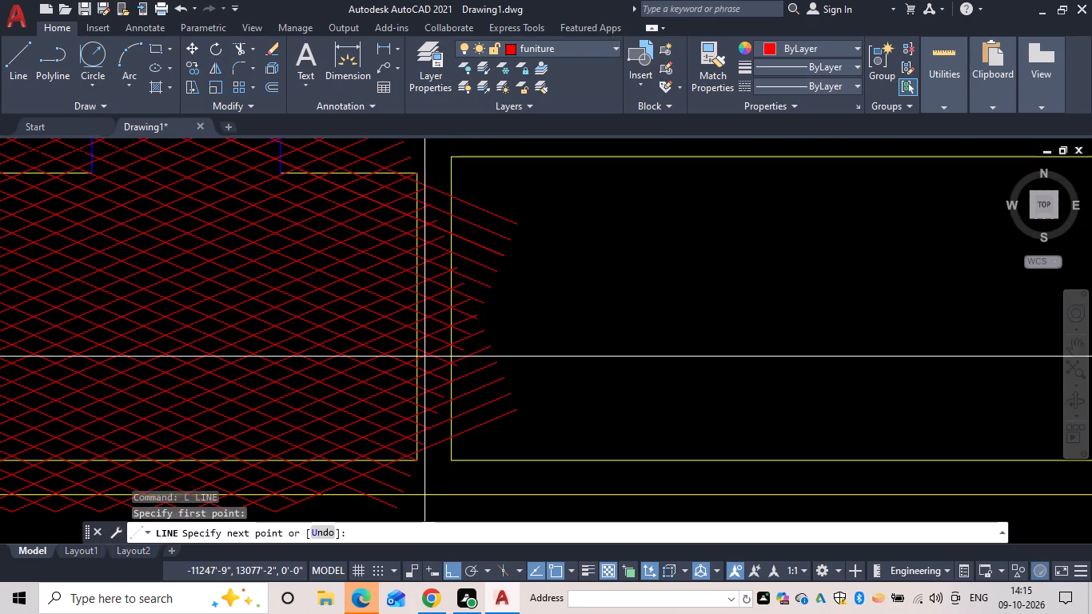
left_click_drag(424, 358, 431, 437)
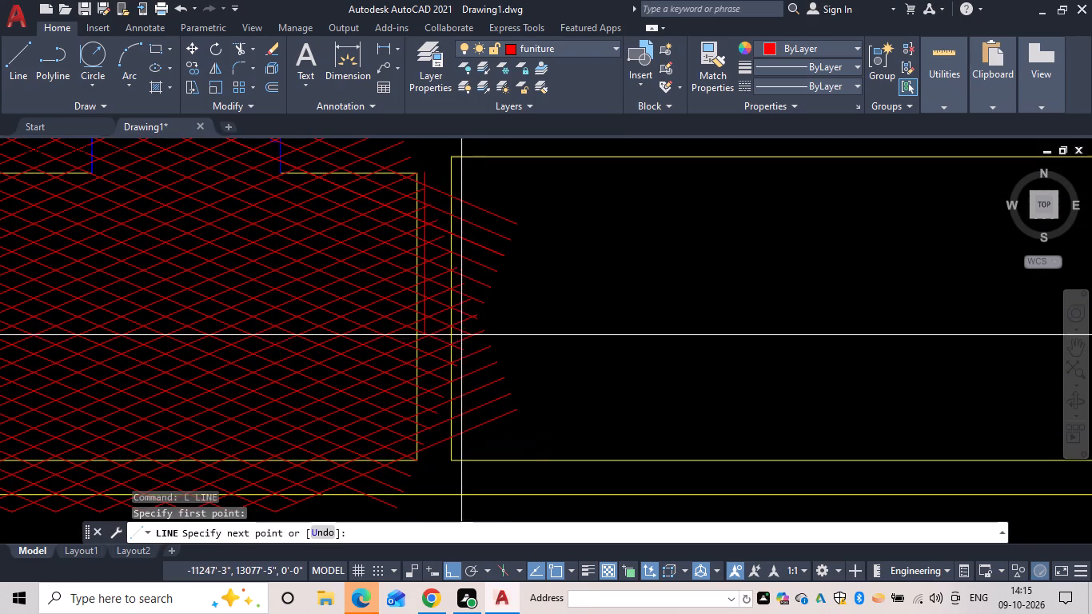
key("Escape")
Trim the diagonals overhanging the room's right wall along a fence just outside it, from the upper to the lower corner.
key("t")
type("r")
key("space")
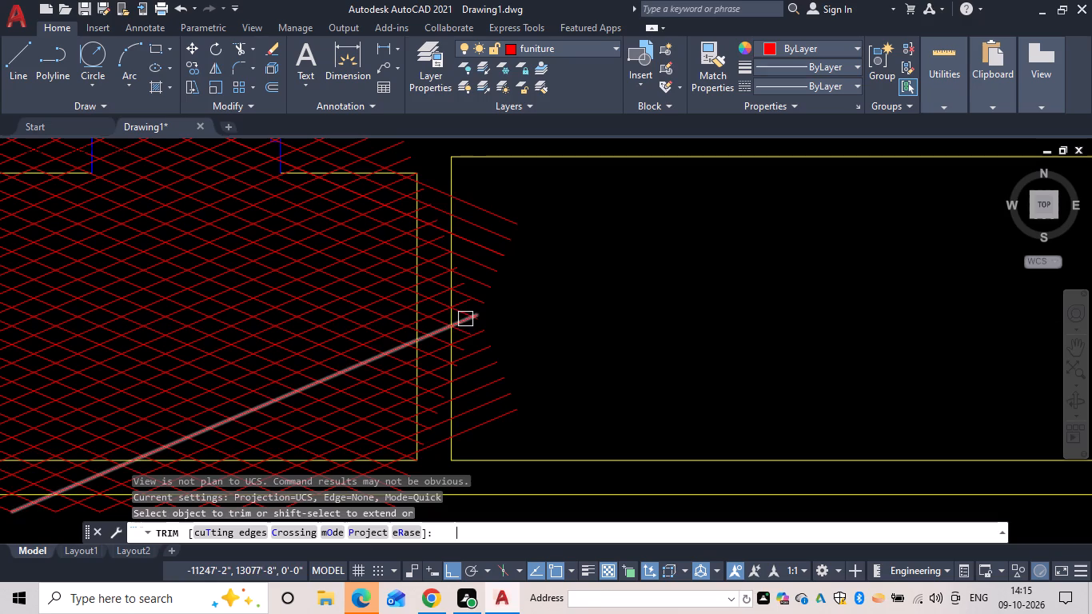
left_click_drag(427, 156, 428, 206)
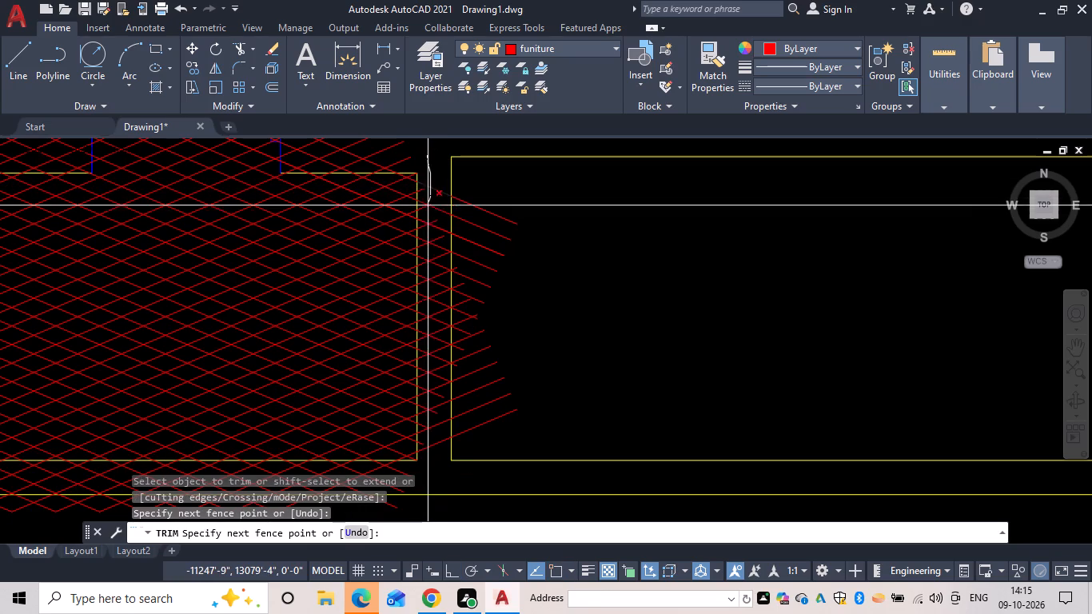
left_click_drag(428, 206, 424, 338)
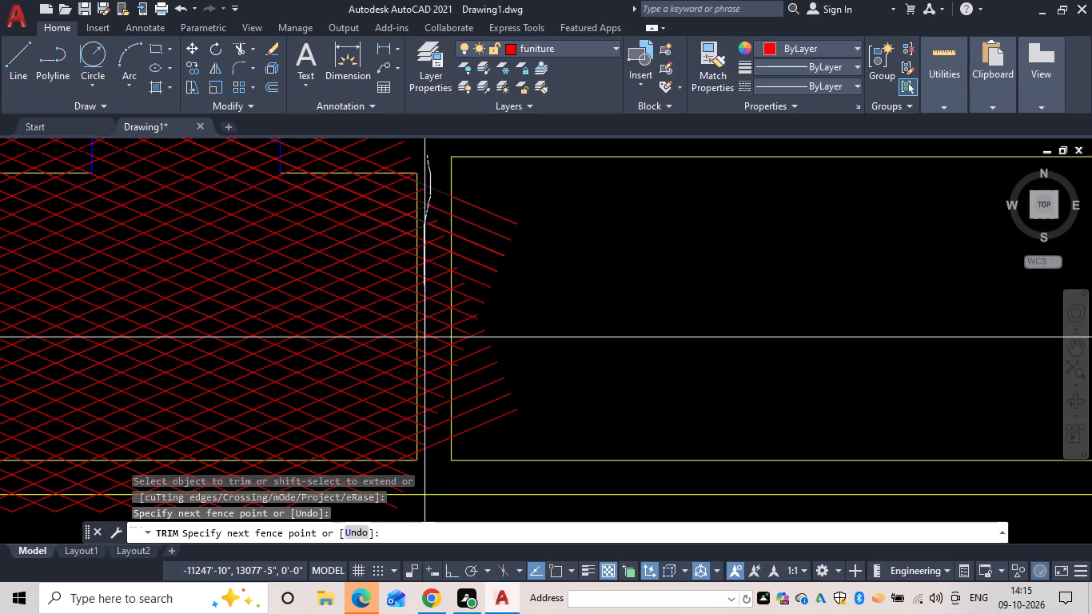
left_click_drag(424, 338, 420, 452)
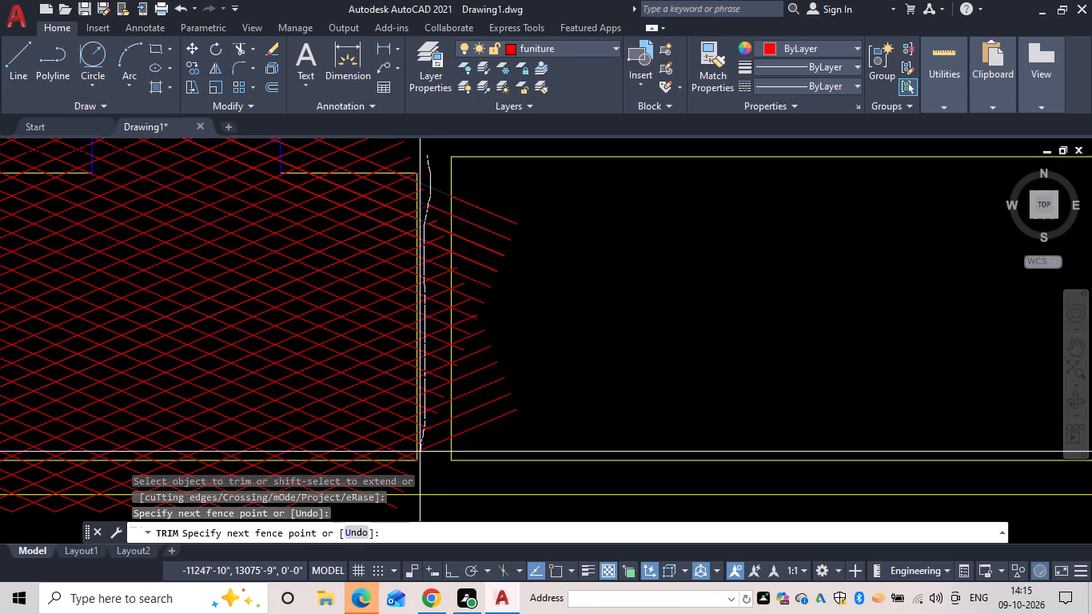
left_click_drag(420, 452, 444, 453)
key("Escape")
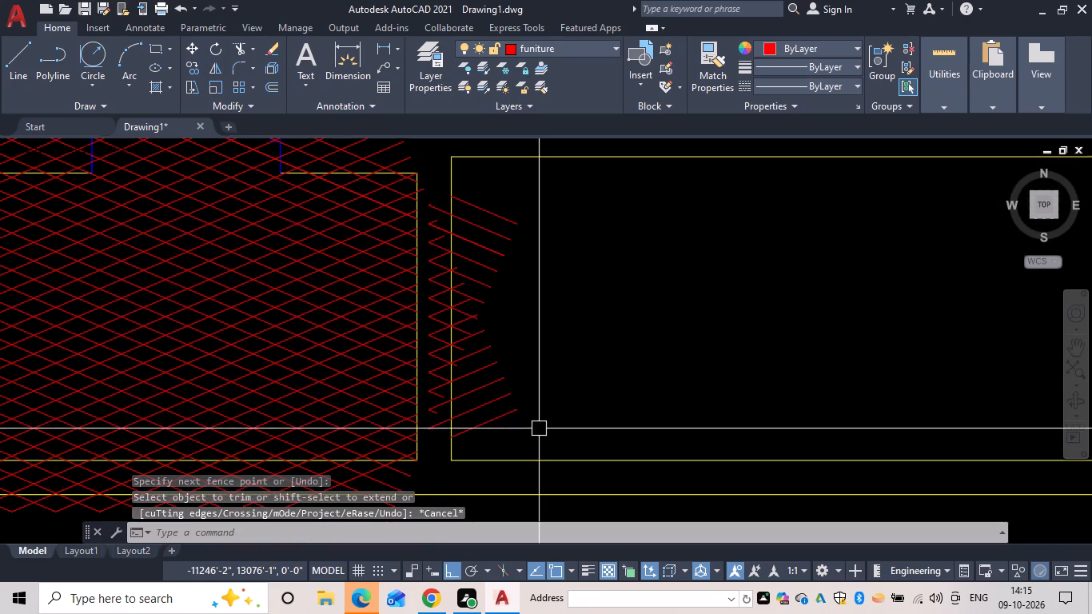
Erase the longer cut-off diagonal pieces that extend from beside the room's right wall into the neighbouring room.
left_click_drag(539, 429, 515, 377)
key("Escape")
left_click_drag(544, 419, 516, 405)
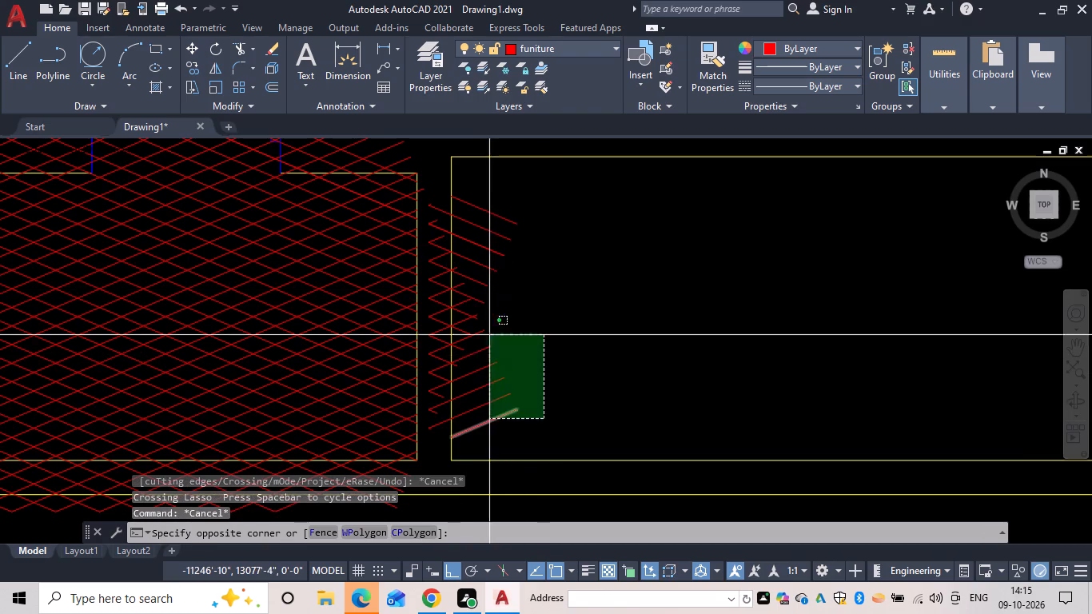
left_click_drag(462, 205, 459, 225)
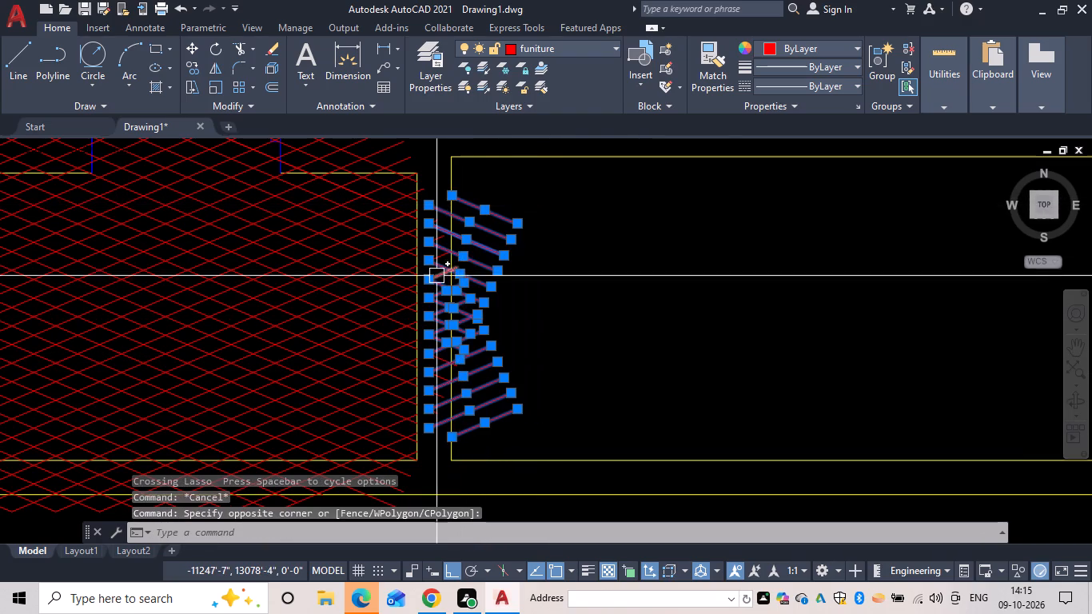
type("e")
key("space")
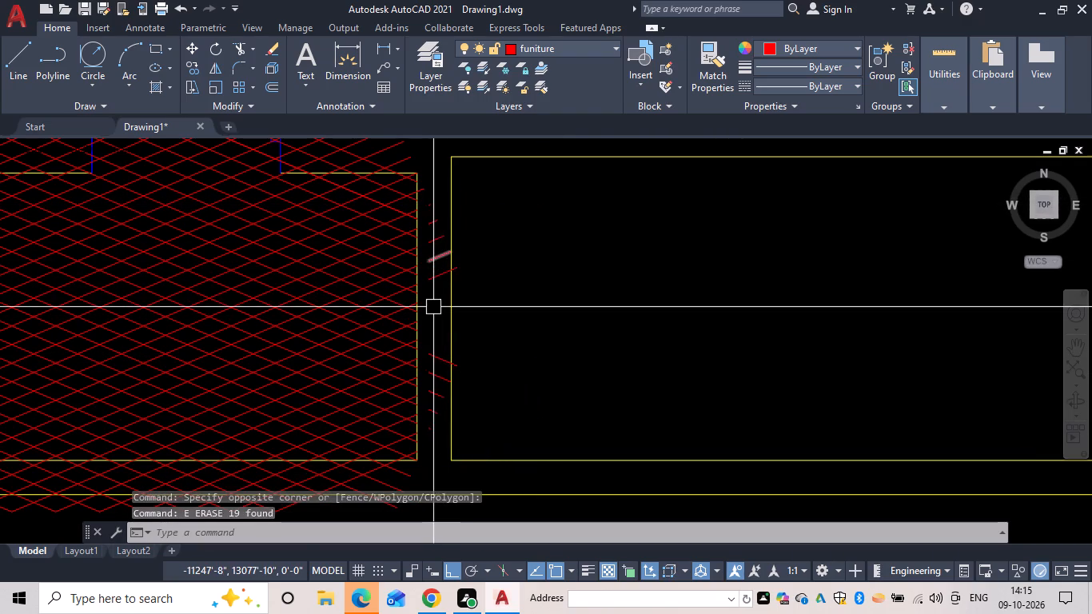
Erase the remaining short diagonal fragments between the room's right wall and the neighbouring room, leaving the full lattice lines unselected.
left_click_drag(438, 438, 436, 422)
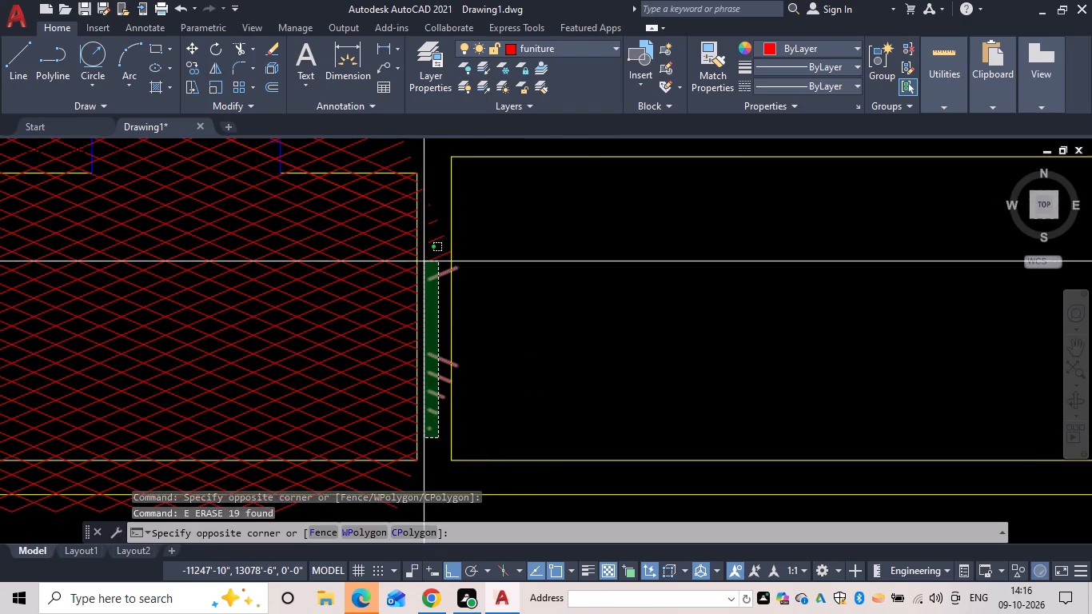
left_click(422, 189)
key("e")
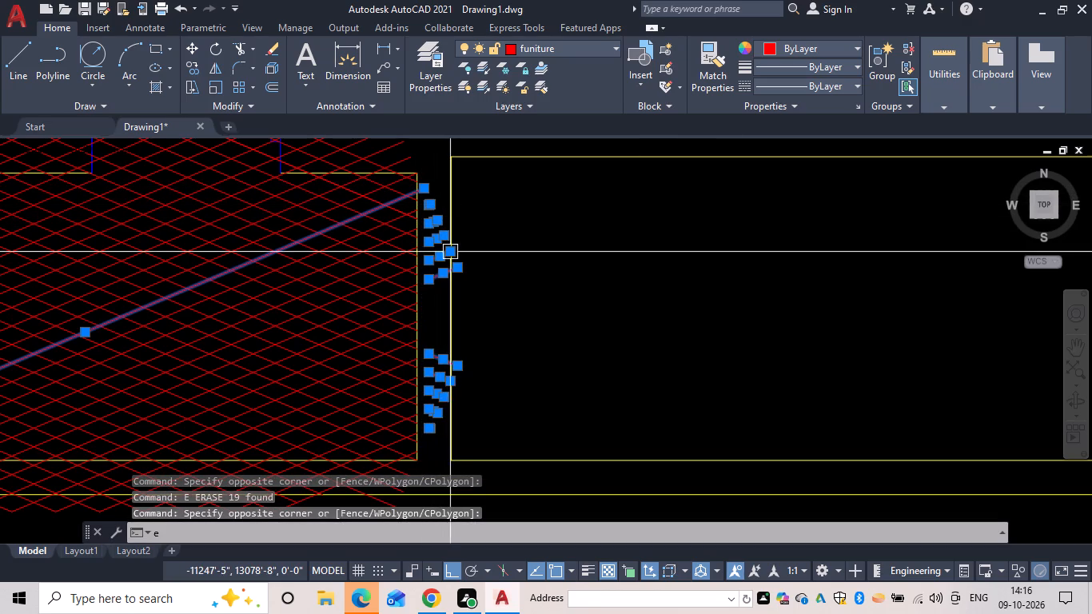
key("Escape")
left_click_drag(440, 443, 436, 421)
left_click(430, 197)
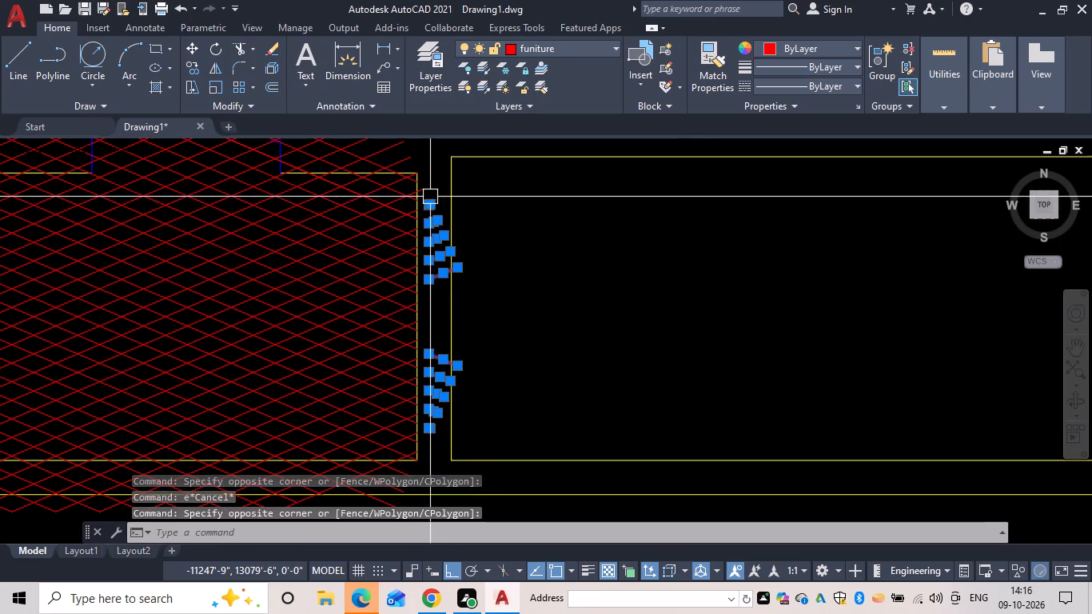
key("e")
key("space")
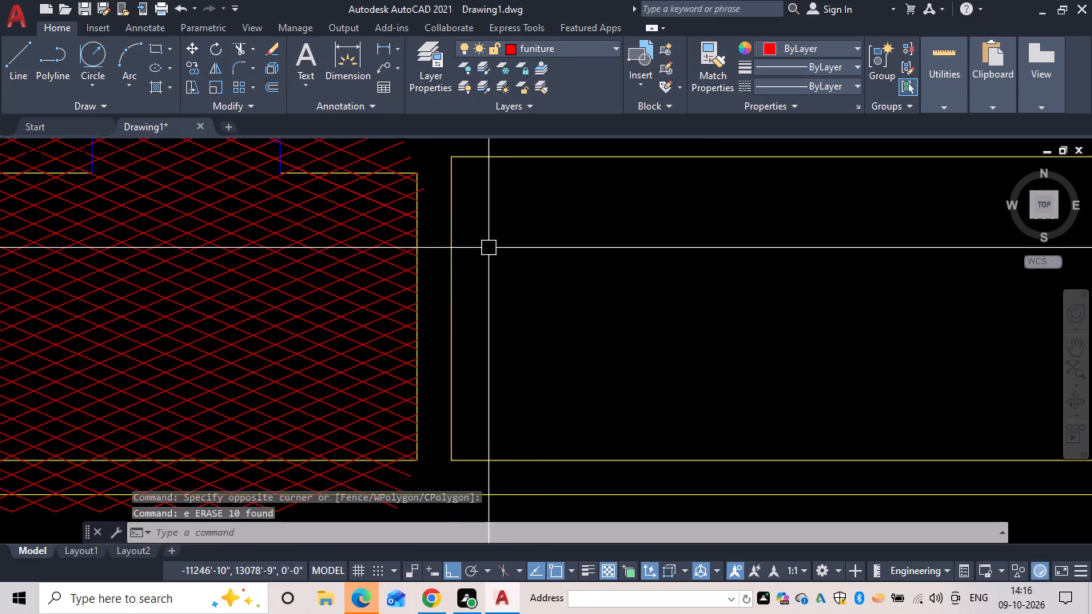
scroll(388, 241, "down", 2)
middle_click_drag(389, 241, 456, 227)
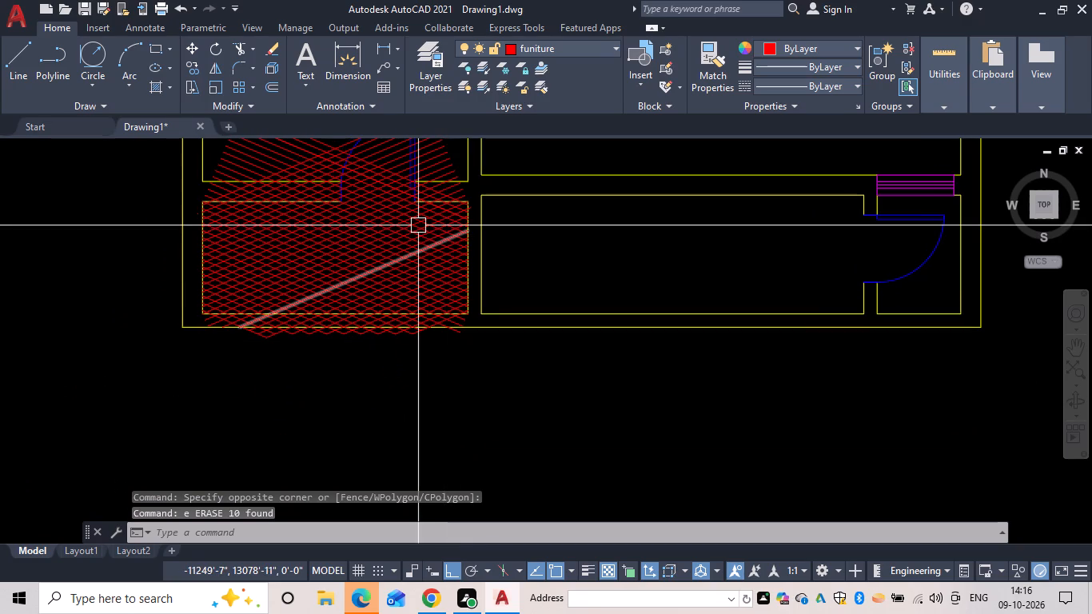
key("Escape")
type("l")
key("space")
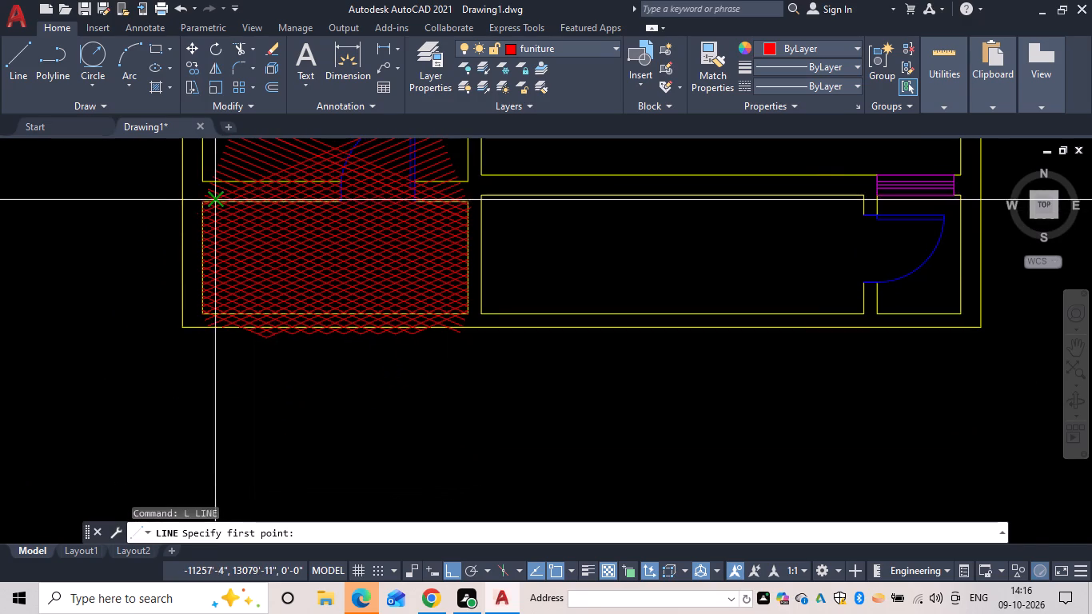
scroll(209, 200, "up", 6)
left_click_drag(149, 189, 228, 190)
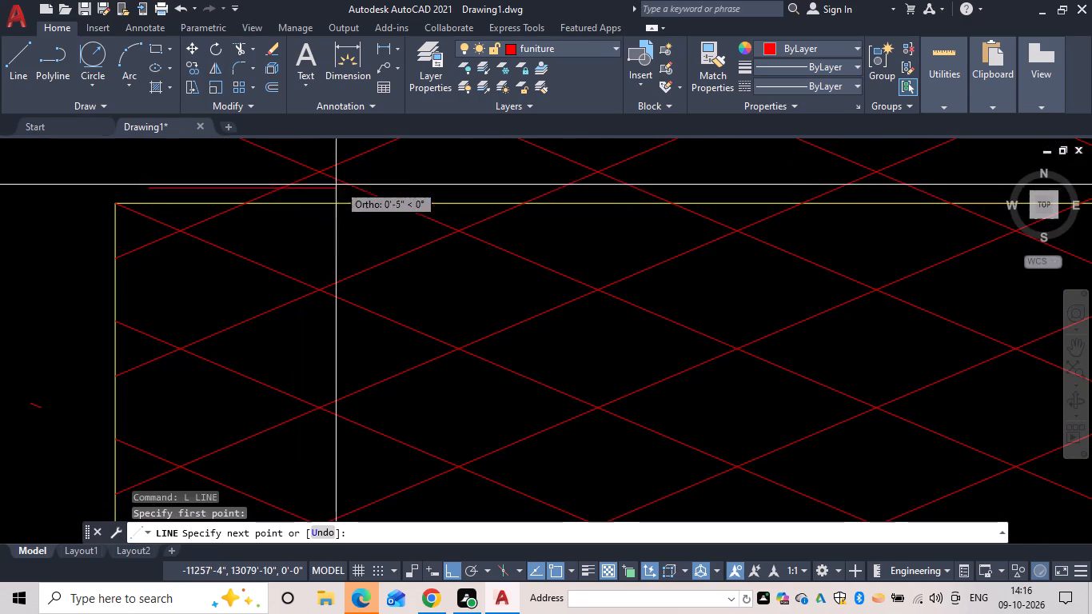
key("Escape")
Trim the diagonals crossing just above the room's top wall, working from its upper-left corner toward the door opening.
key("t")
type("r")
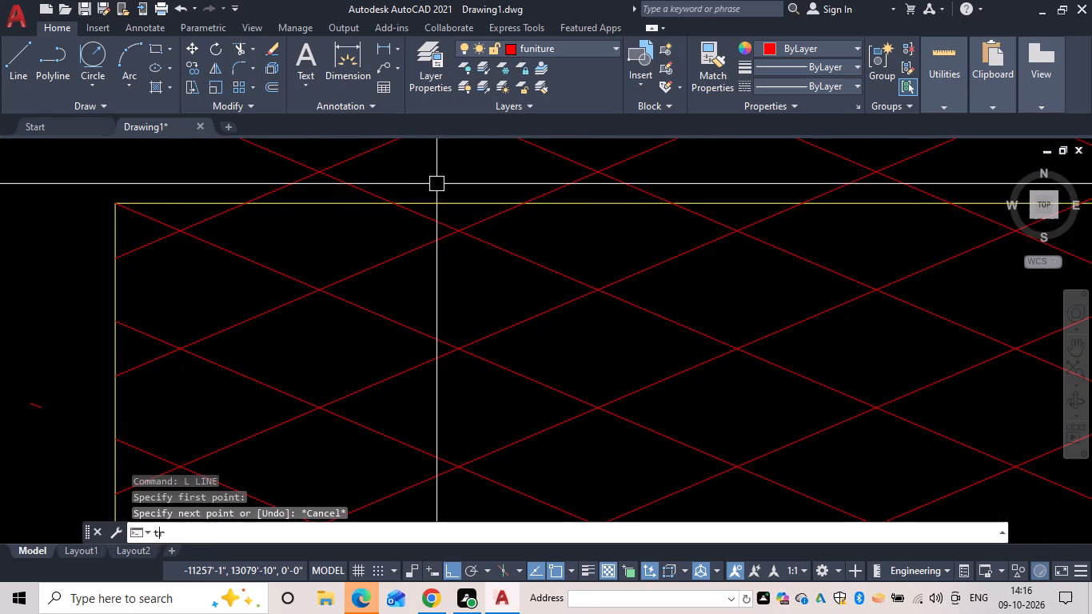
key("space")
left_click_drag(212, 162, 460, 177)
scroll(466, 177, "down", 1)
middle_click_drag(466, 177, 132, 188)
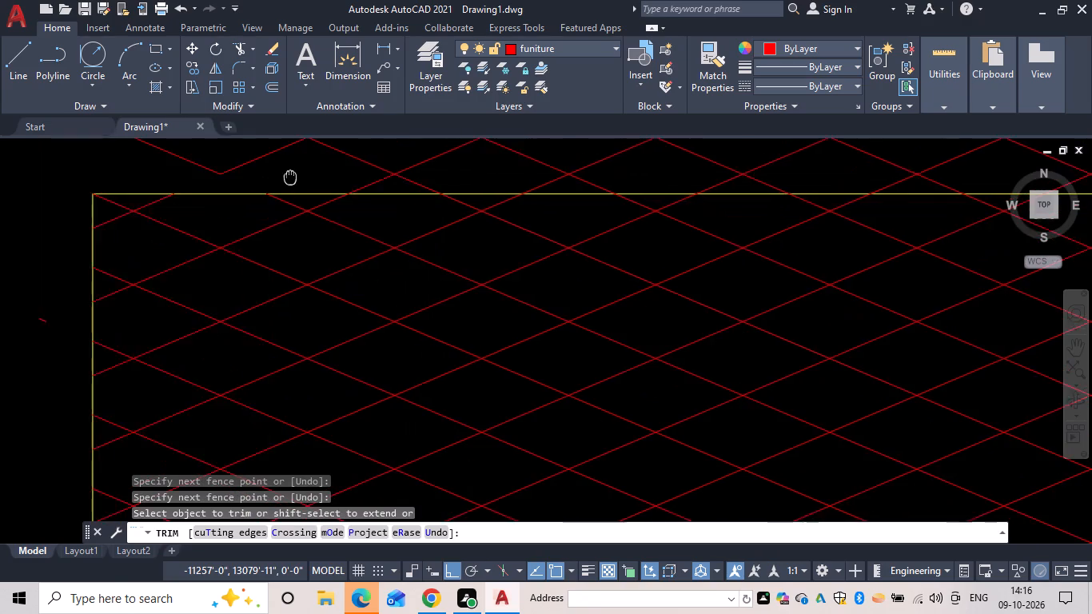
middle_click_drag(132, 188, 65, 202)
left_click_drag(65, 202, 389, 203)
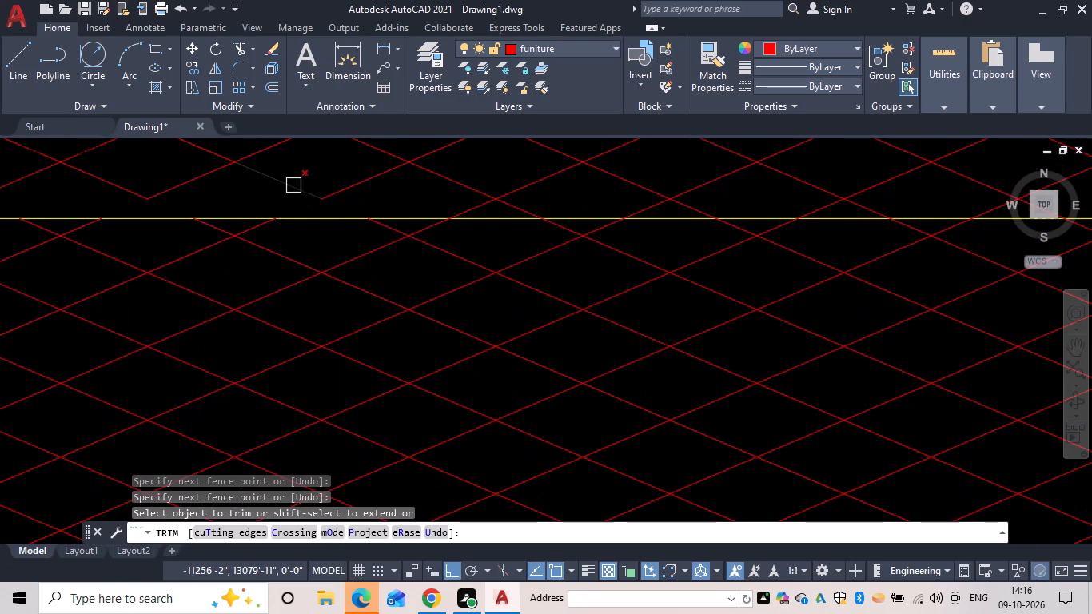
scroll(300, 184, "down", 1)
middle_click_drag(300, 184, 84, 243)
scroll(156, 252, "up", 2)
left_click_drag(159, 252, 281, 269)
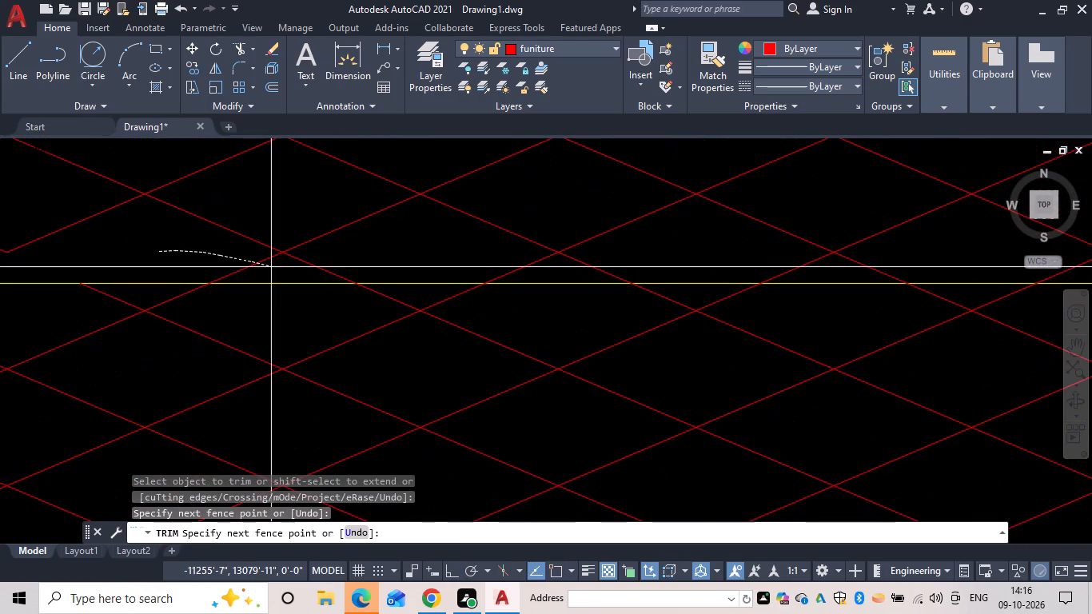
left_click_drag(281, 269, 502, 263)
middle_click(508, 261)
left_click_drag(532, 258, 551, 260)
left_click(590, 261)
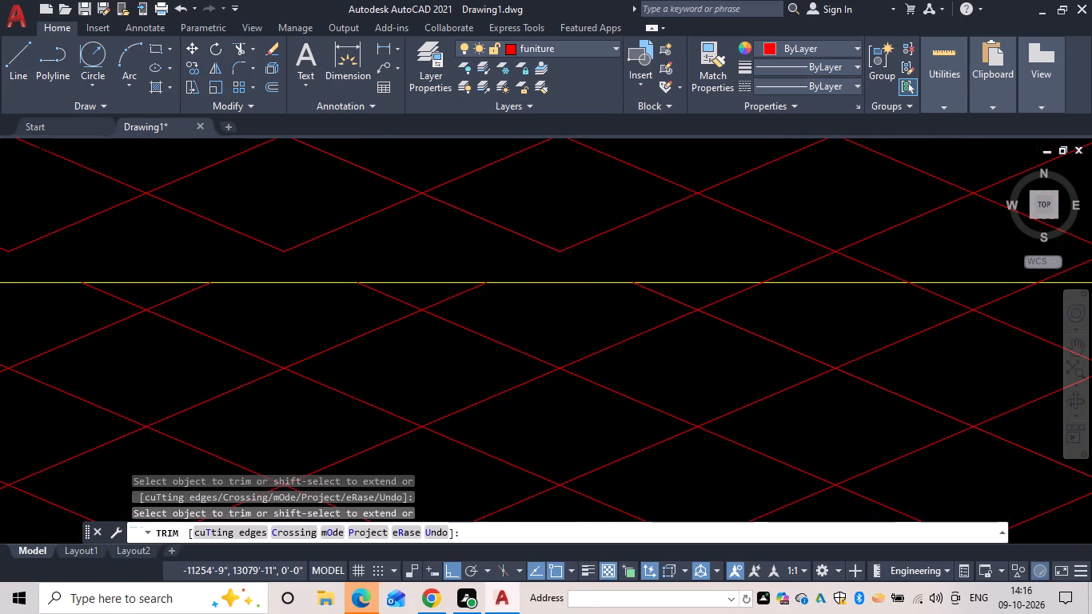
Trim the remaining diagonals just above the top wall up to the left jamb of the door opening.
middle_click_drag(594, 261, 110, 261)
left_click_drag(144, 261, 680, 256)
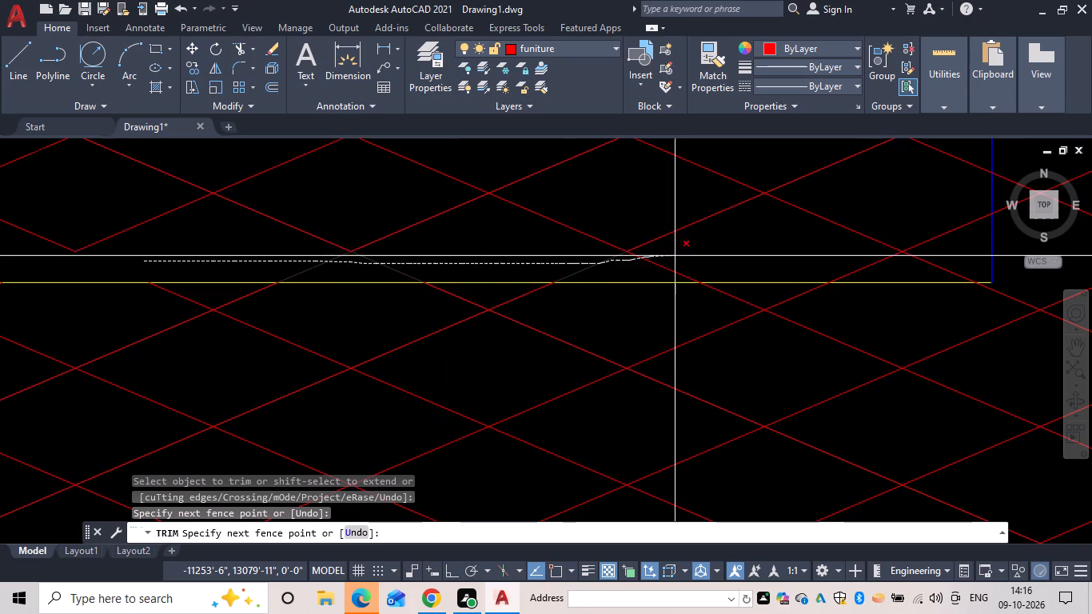
left_click_drag(680, 256, 859, 253)
middle_click_drag(862, 252, 580, 277)
left_click_drag(580, 277, 588, 277)
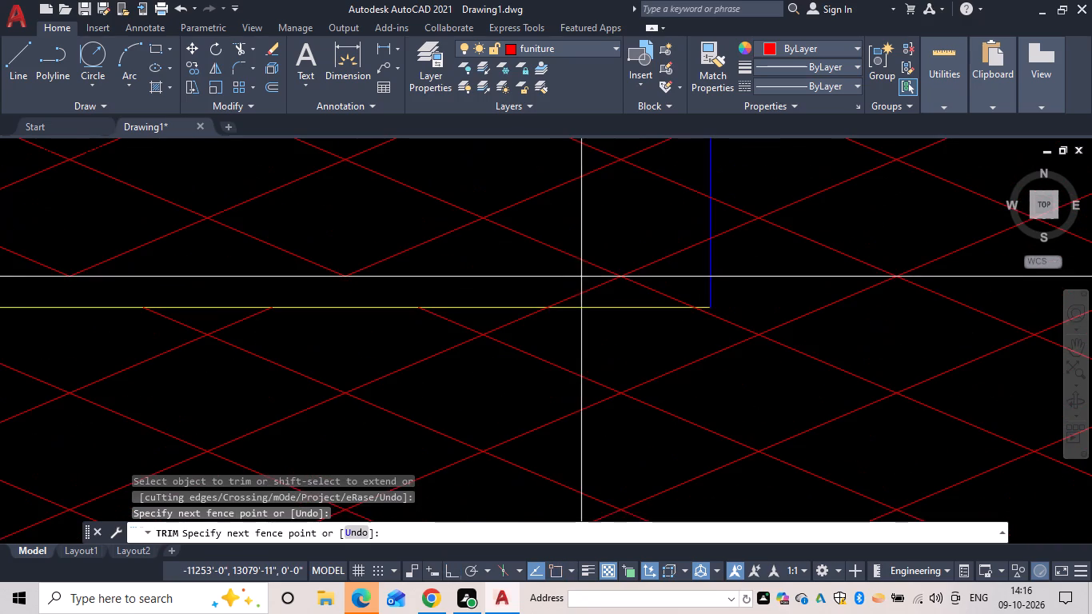
left_click_drag(588, 277, 661, 283)
middle_click_drag(661, 283, 209, 302)
scroll(333, 298, "down", 3)
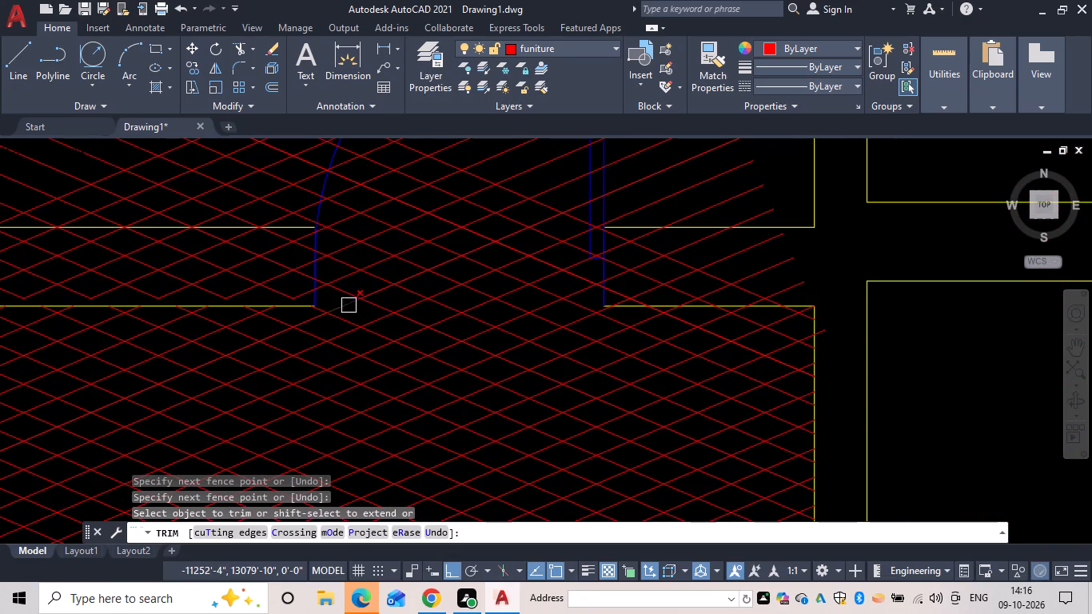
Extend the room's top wall line across the door opening, from the left jamb to the right jamb.
key("Escape")
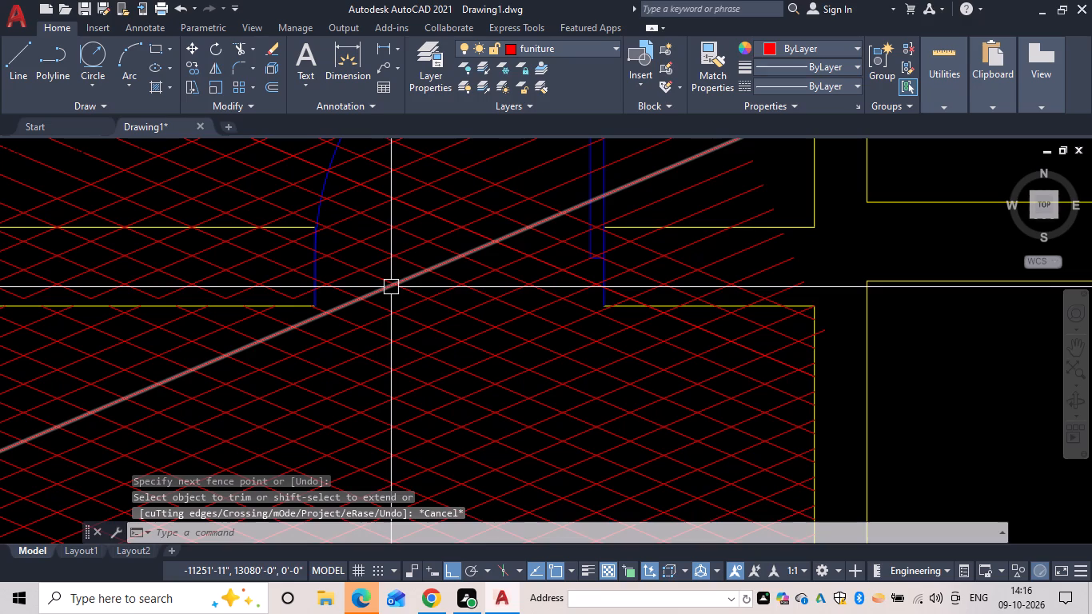
key("e")
key("x")
key("space")
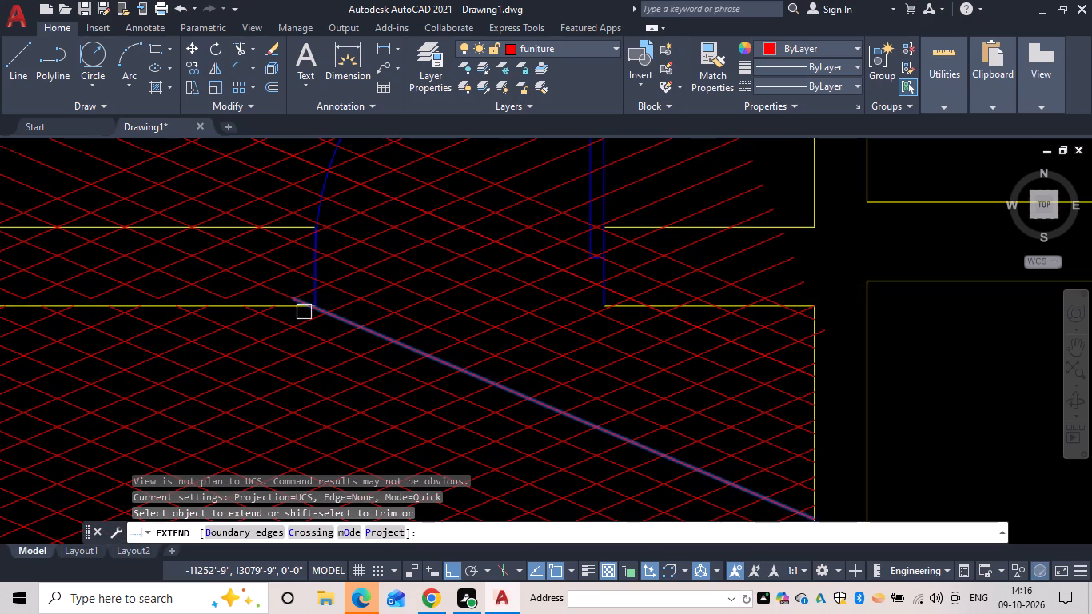
left_click(291, 305)
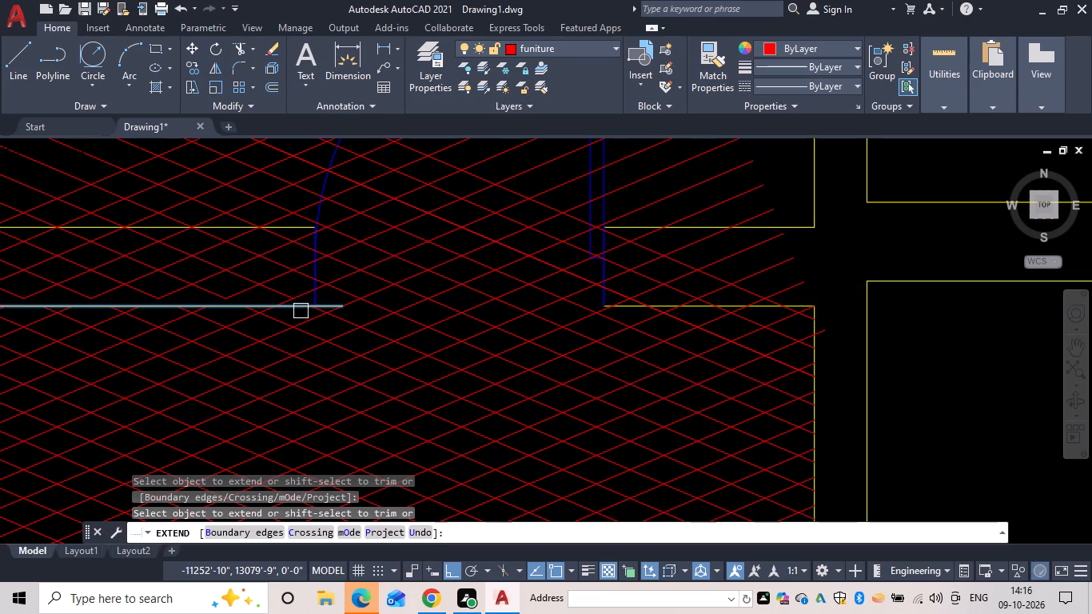
left_click(300, 310)
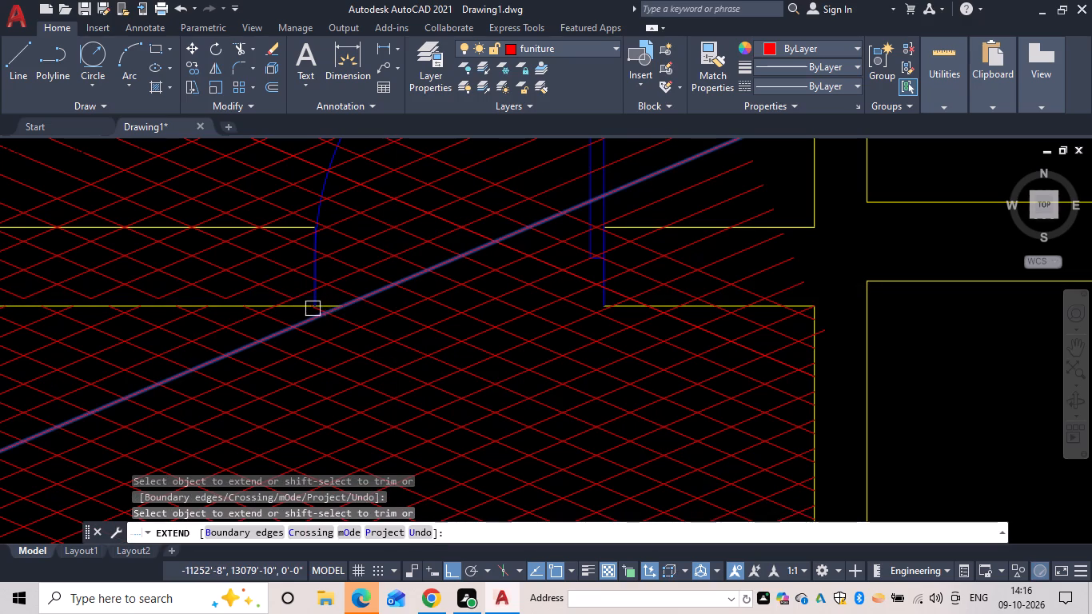
scroll(347, 304, "up", 3)
left_click_drag(270, 313, 293, 313)
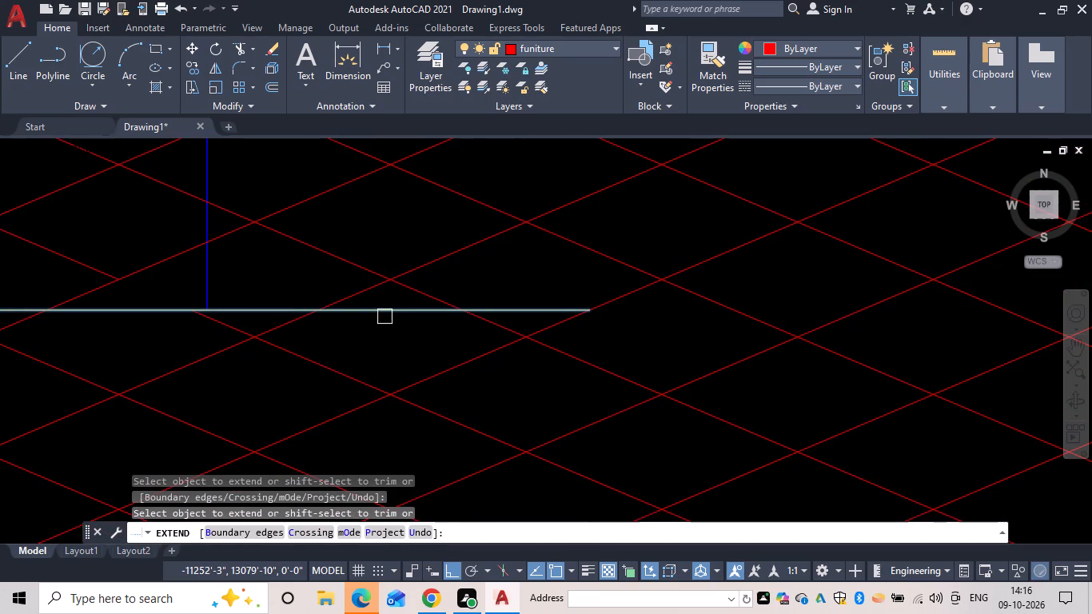
left_click(404, 309)
scroll(432, 314, "down", 1)
middle_click_drag(430, 310, 228, 291)
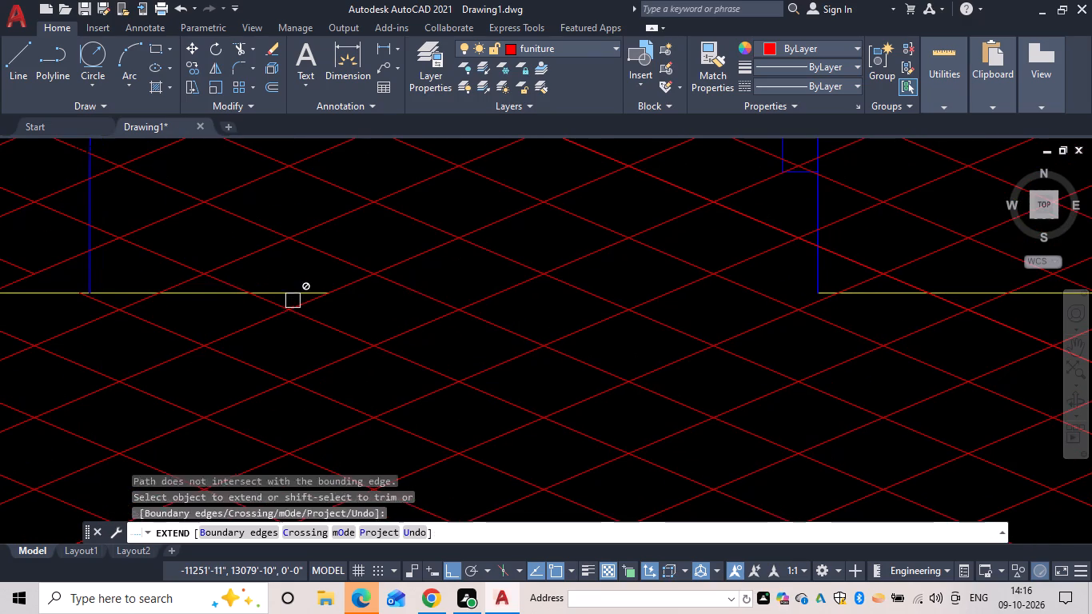
left_click_drag(294, 291, 305, 291)
left_click_drag(369, 291, 389, 291)
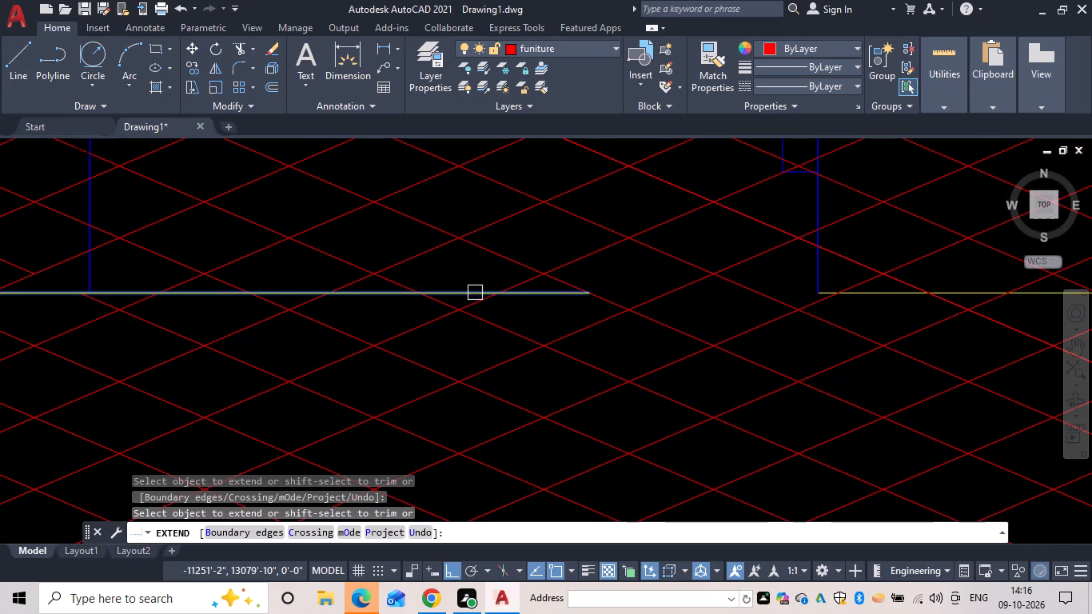
left_click(475, 293)
left_click_drag(454, 291, 489, 291)
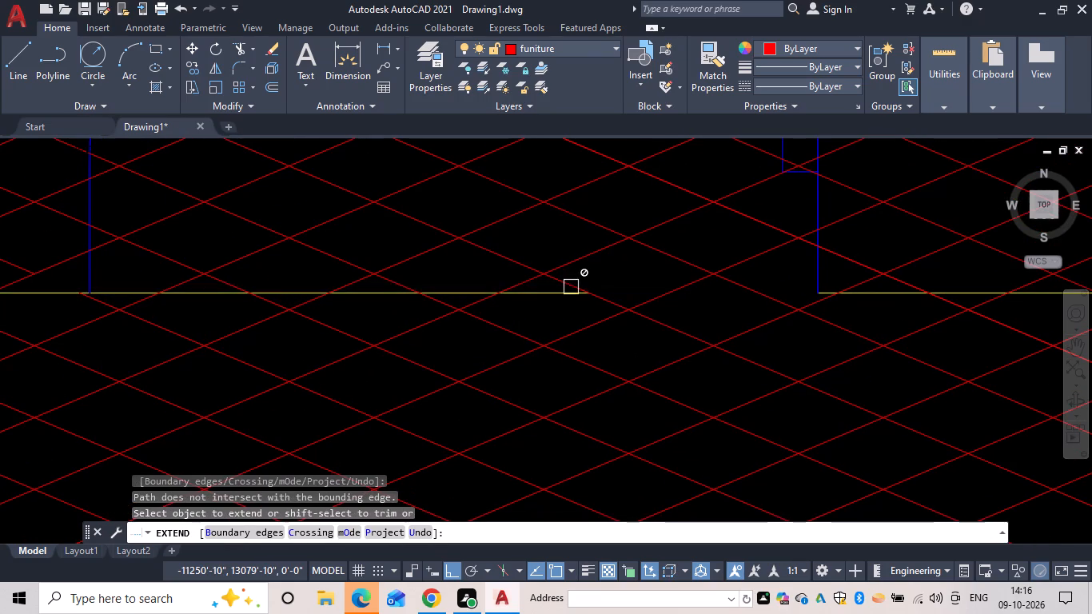
left_click_drag(554, 298, 577, 297)
left_click(635, 299)
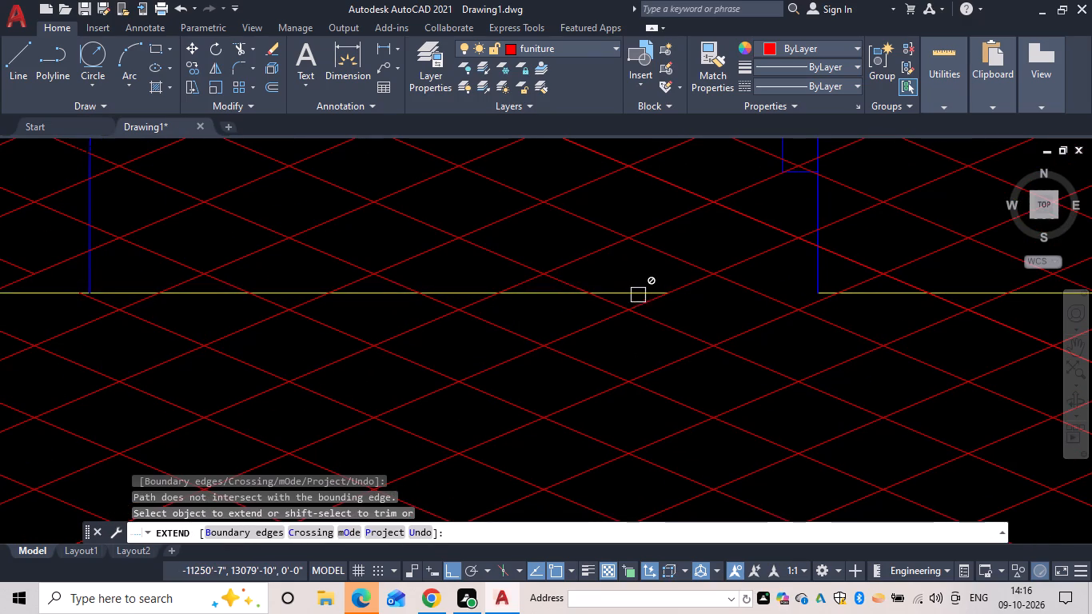
left_click_drag(638, 291, 649, 290)
left_click_drag(683, 292, 698, 295)
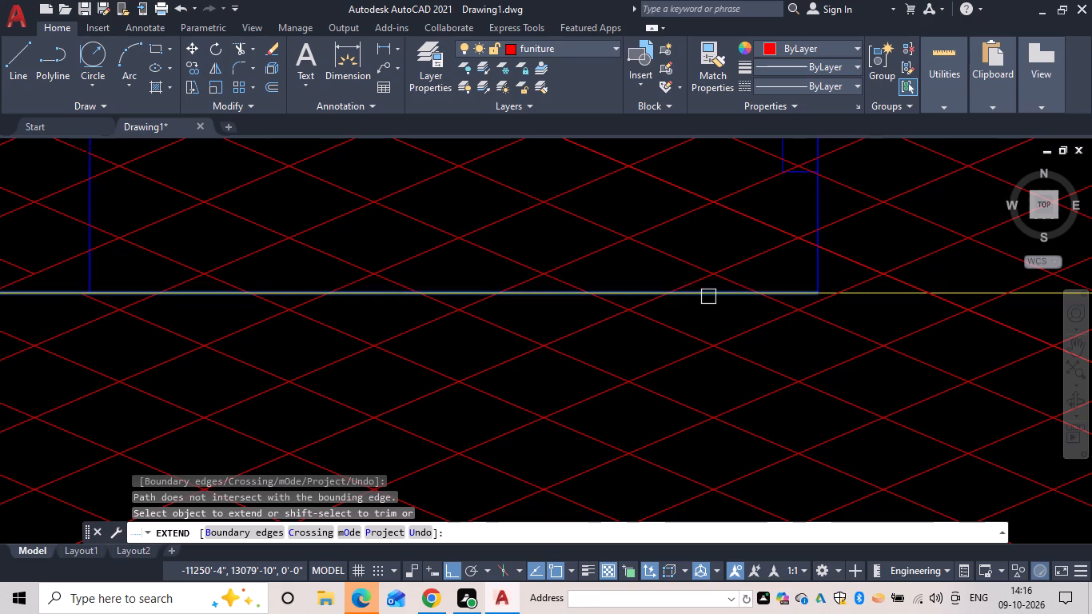
left_click(708, 297)
key("Escape")
Trim the diagonals just above the extended top wall line, across the door opening between its two jambs.
key("t")
type("r")
key("space")
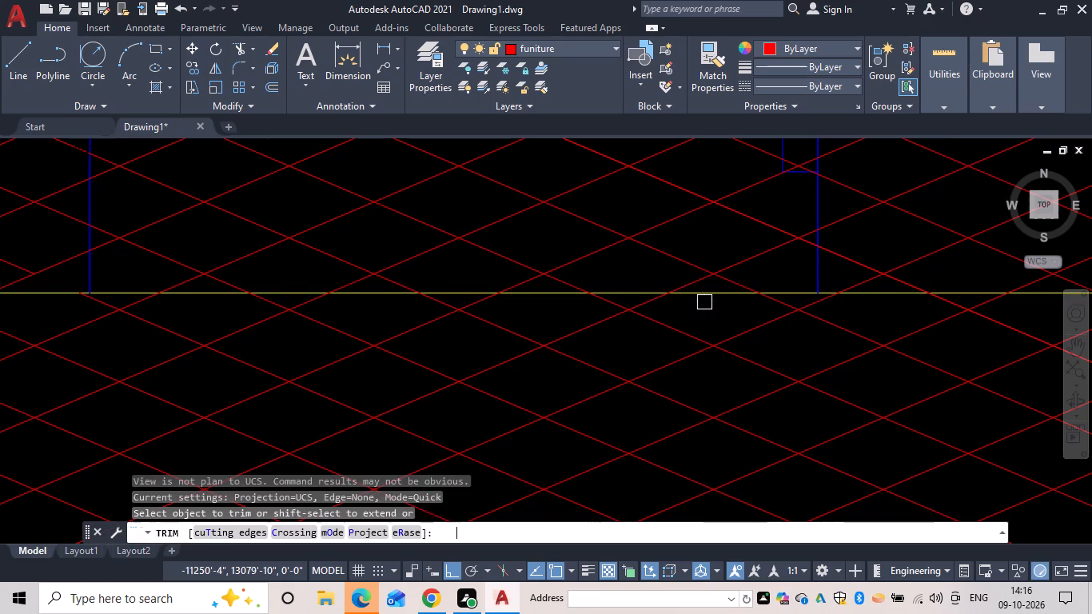
scroll(704, 302, "down", 4)
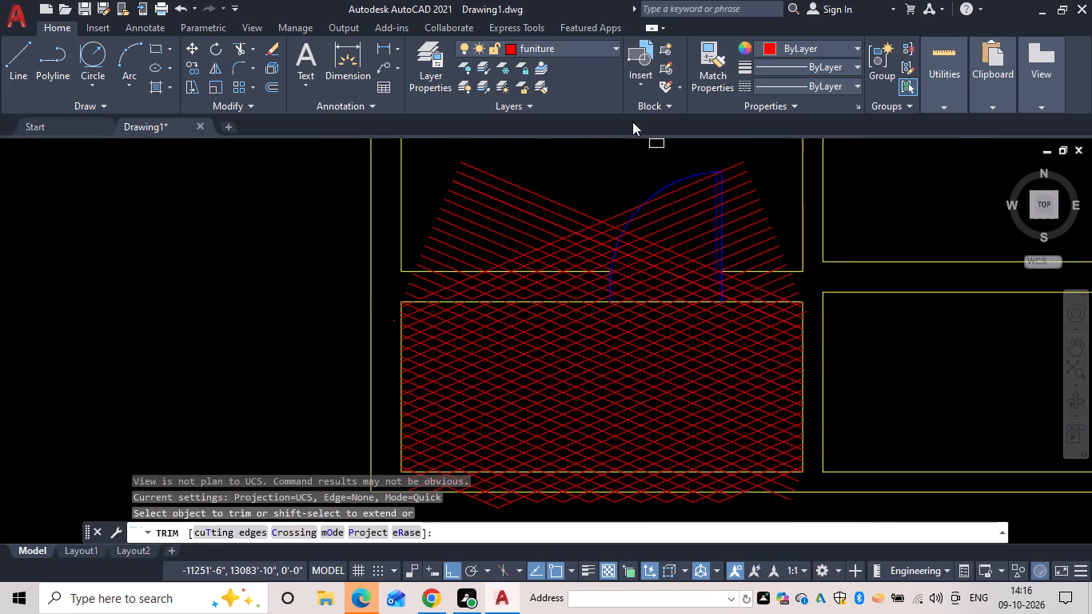
scroll(389, 298, "up", 3)
middle_click_drag(543, 296, 112, 232)
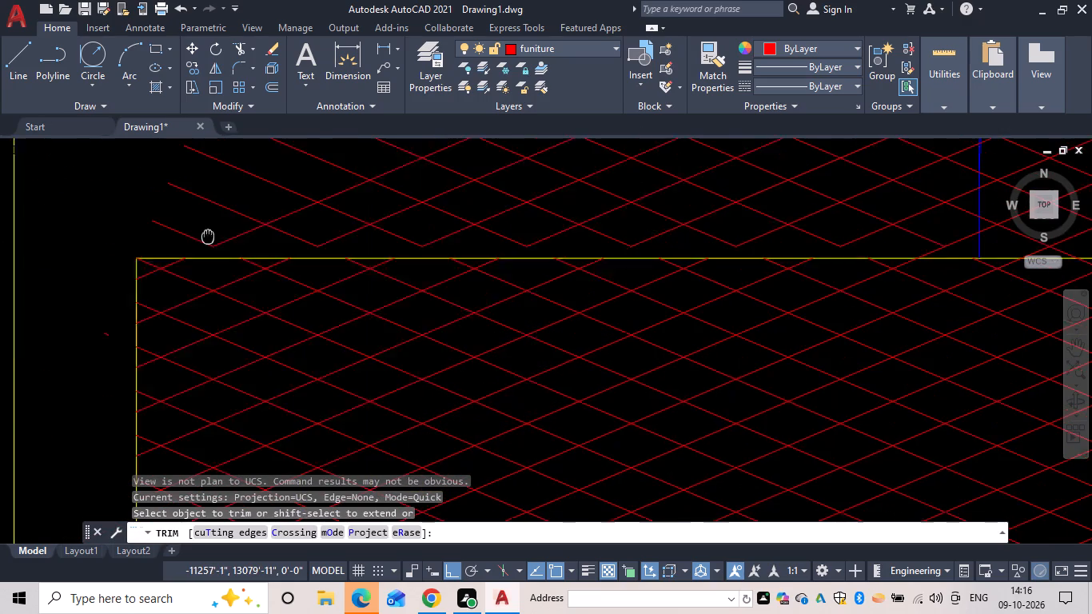
middle_click_drag(112, 232, 0, 254)
middle_click_drag(711, 288, 496, 289)
scroll(330, 266, "up", 2)
left_click_drag(328, 266, 350, 267)
scroll(617, 257, "down", 2)
middle_click_drag(617, 257, 570, 273)
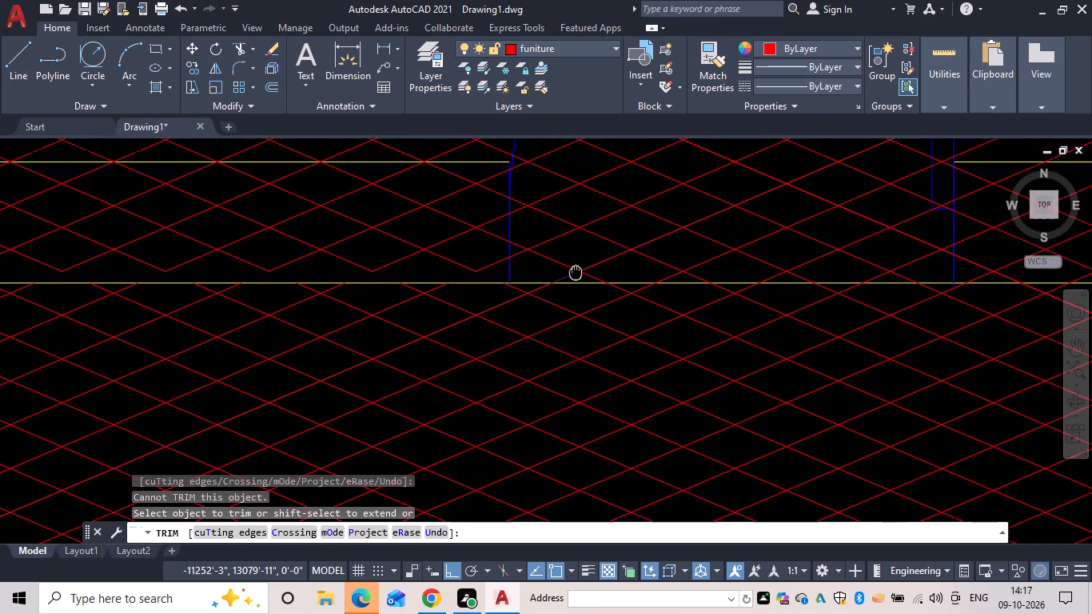
middle_click_drag(570, 273, 478, 246)
left_click_drag(462, 248, 485, 248)
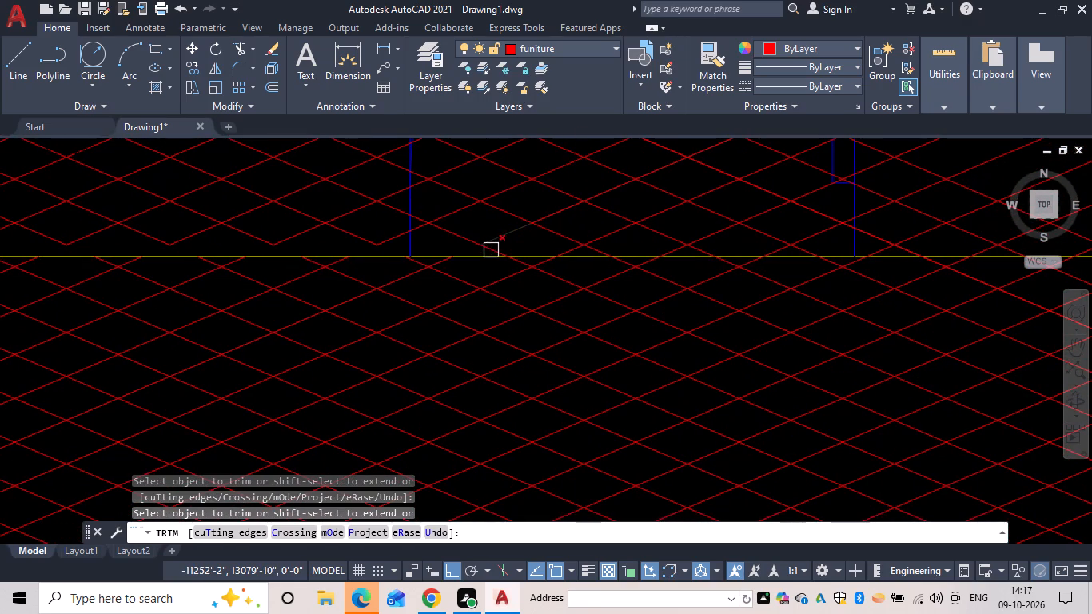
scroll(492, 241, "up", 3)
left_click_drag(402, 273, 931, 279)
scroll(936, 279, "down", 1)
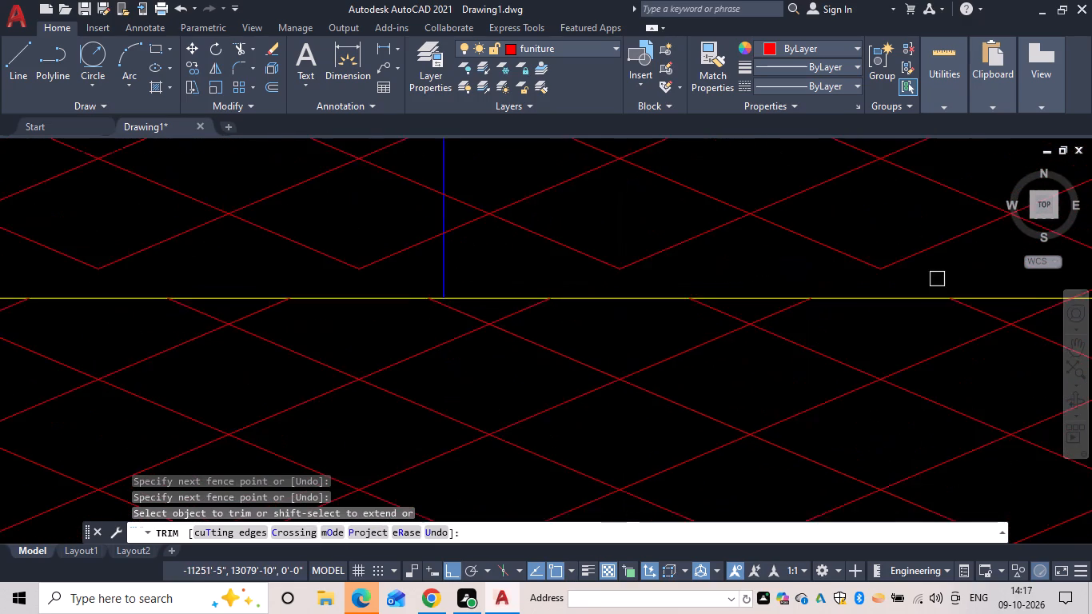
middle_click_drag(937, 279, 0, 270)
left_click_drag(61, 257, 169, 266)
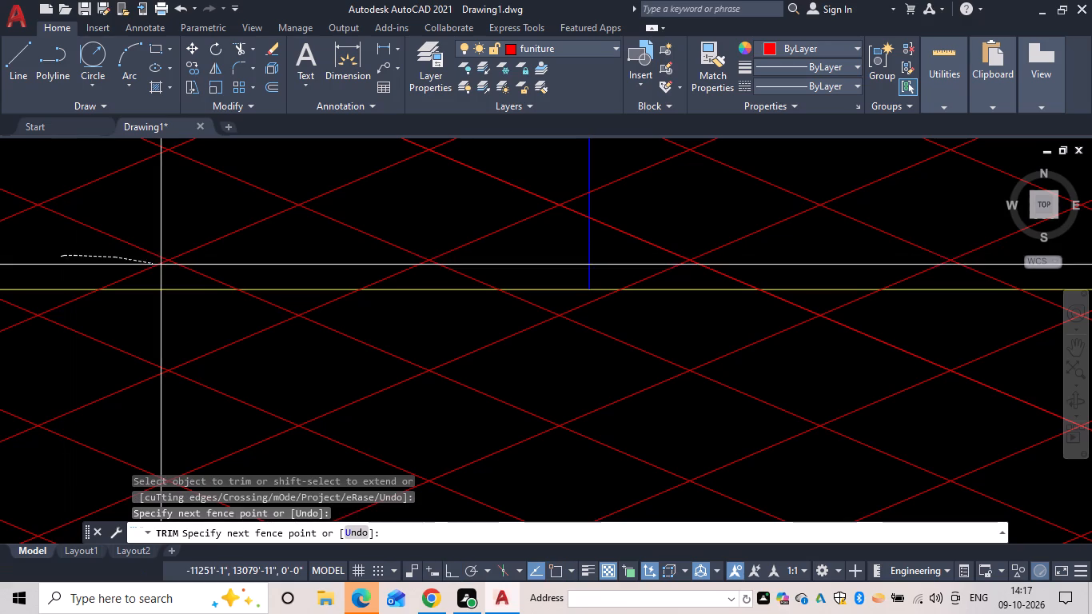
left_click_drag(169, 266, 473, 277)
Trim the diagonals just above the top wall, from the right door jamb to the room's upper-right corner.
middle_click_drag(484, 274, 107, 265)
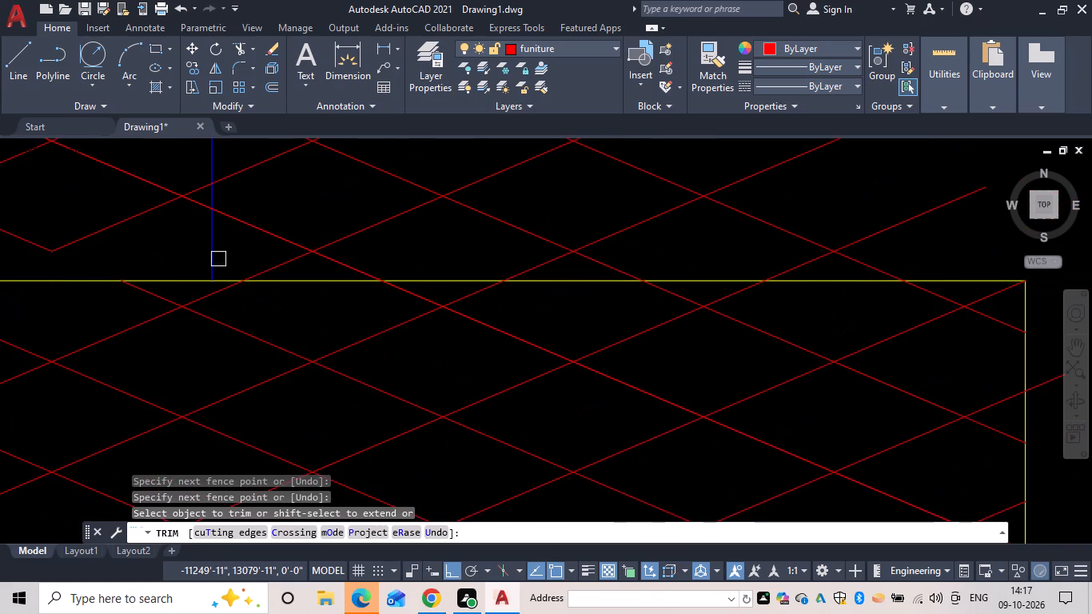
left_click_drag(237, 250, 778, 249)
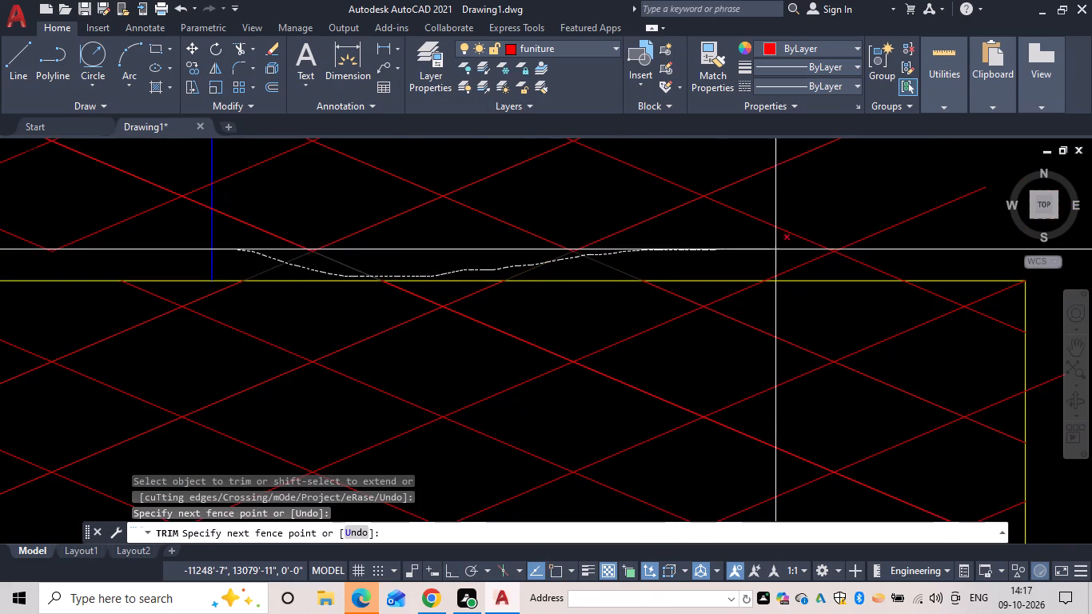
left_click_drag(778, 249, 815, 246)
scroll(815, 246, "down", 1)
middle_click_drag(777, 237, 366, 124)
scroll(353, 180, "down", 2)
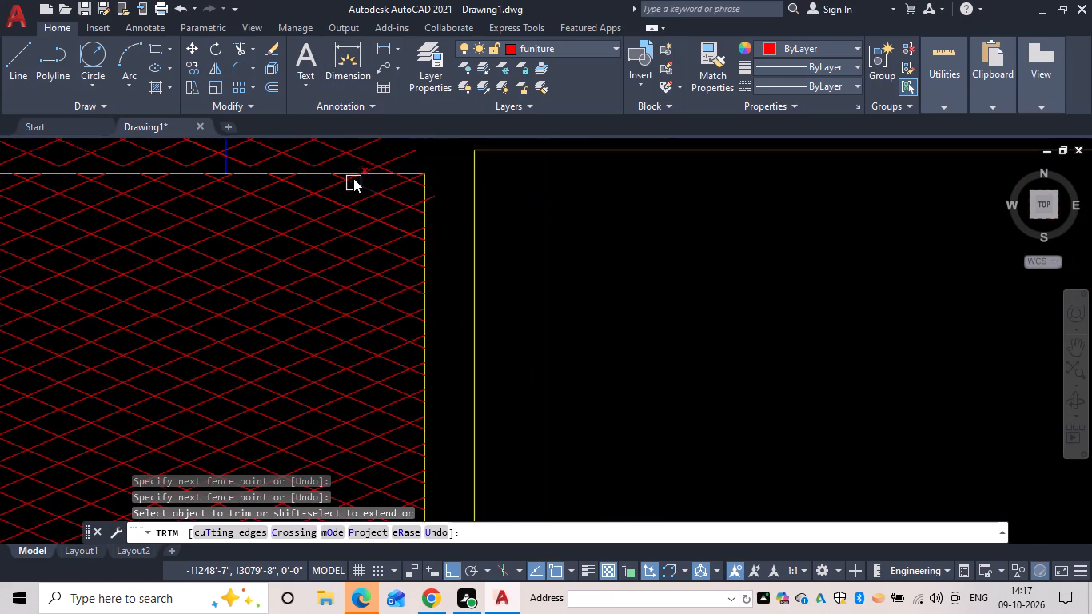
middle_click_drag(386, 291, 669, 409)
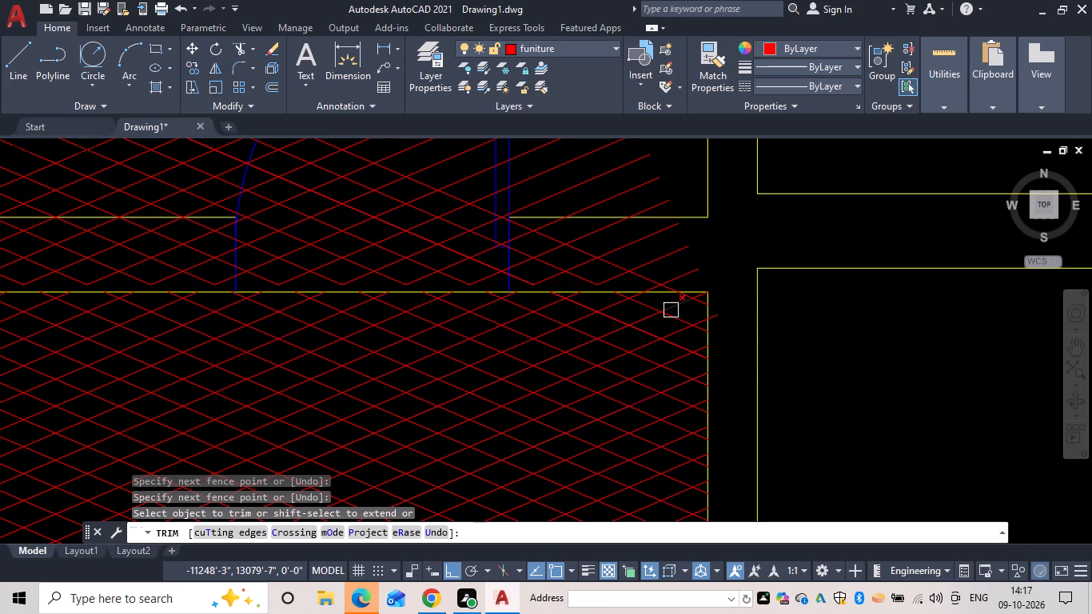
scroll(669, 287, "up", 2)
left_click_drag(592, 279, 695, 290)
scroll(648, 285, "down", 2)
middle_click_drag(653, 298, 648, 289)
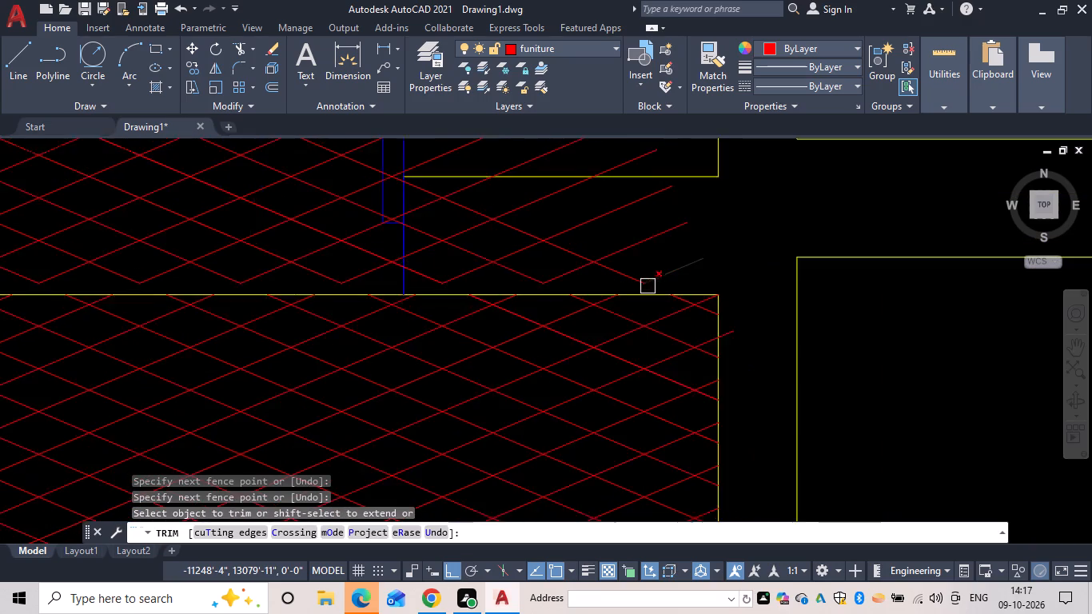
middle_click_drag(648, 289, 711, 360)
scroll(404, 310, "down", 1)
middle_click_drag(425, 321, 694, 365)
key("Escape")
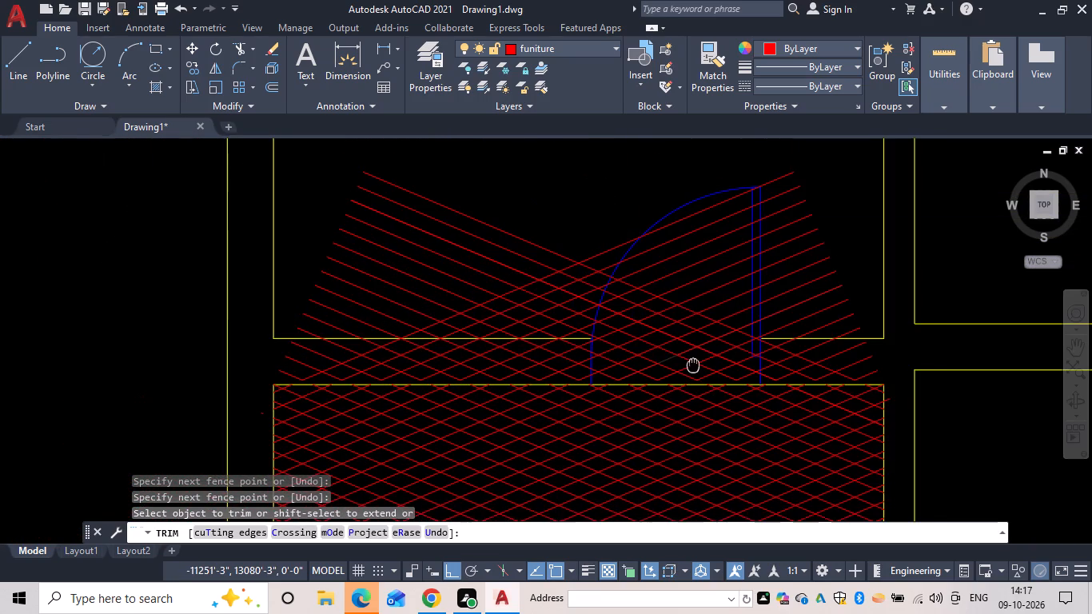
Erase the cut-off diagonals fanning up to the left above the top wall, plus the two leftmost rising ones crossing them.
scroll(340, 373, "up", 3)
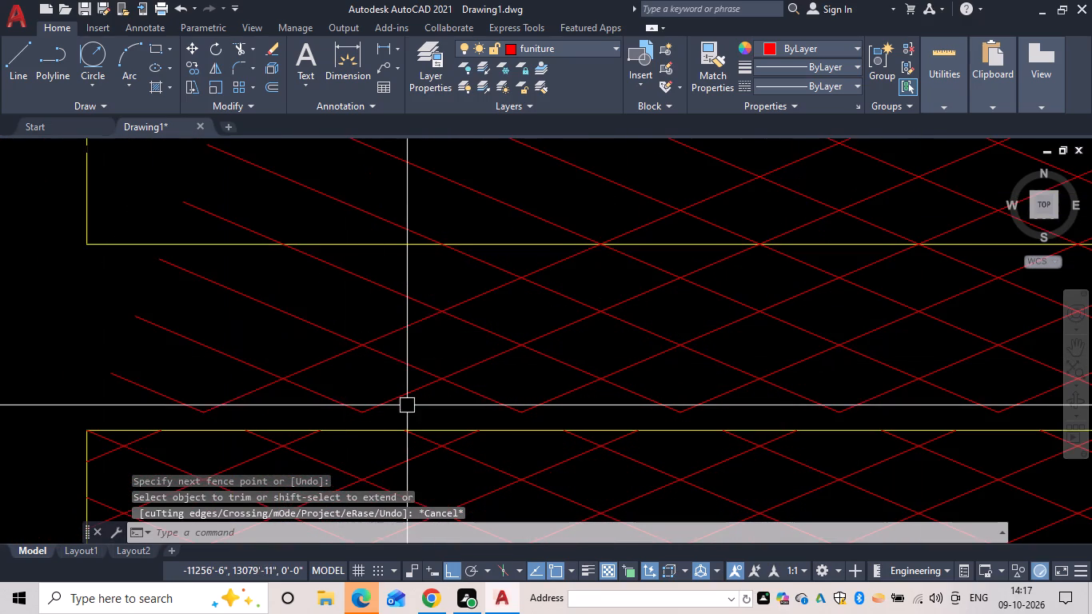
left_click(439, 409)
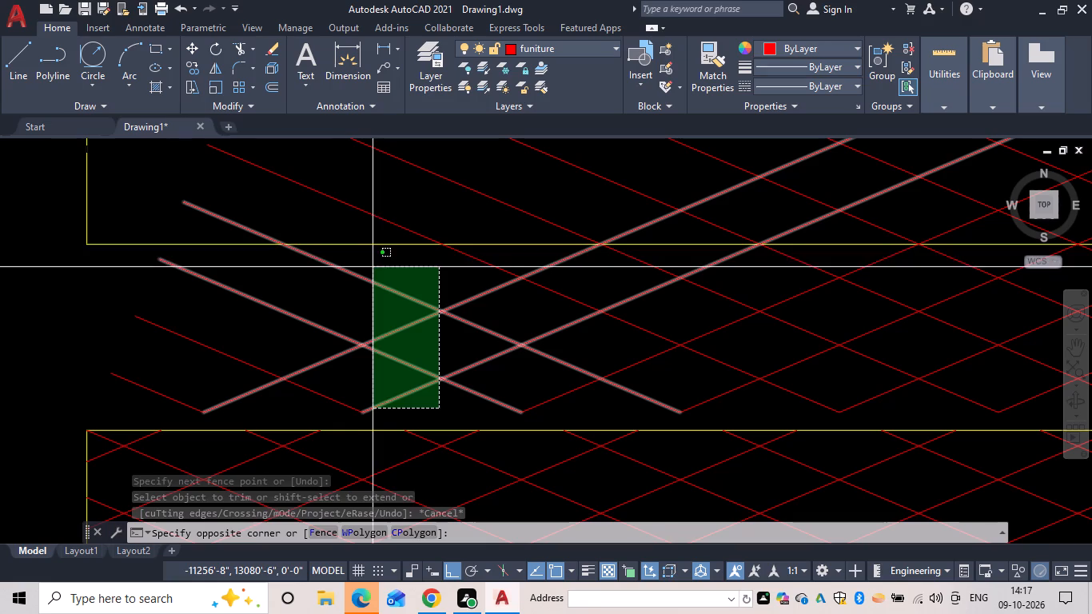
left_click(396, 260)
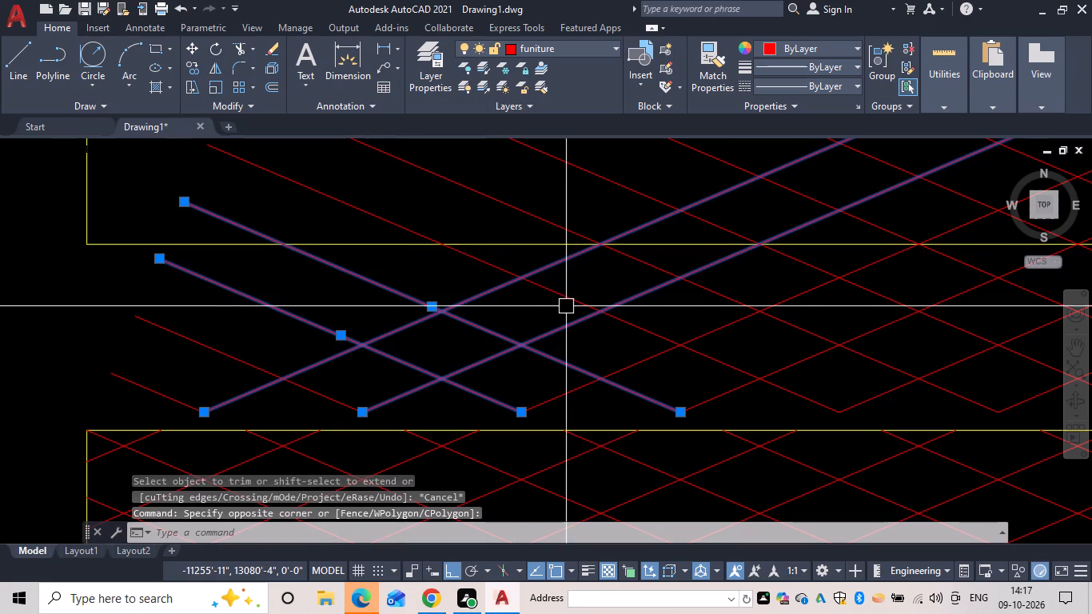
left_click_drag(554, 314, 537, 297)
left_click(513, 272)
scroll(532, 237, "down", 1)
middle_click_drag(532, 237, 538, 249)
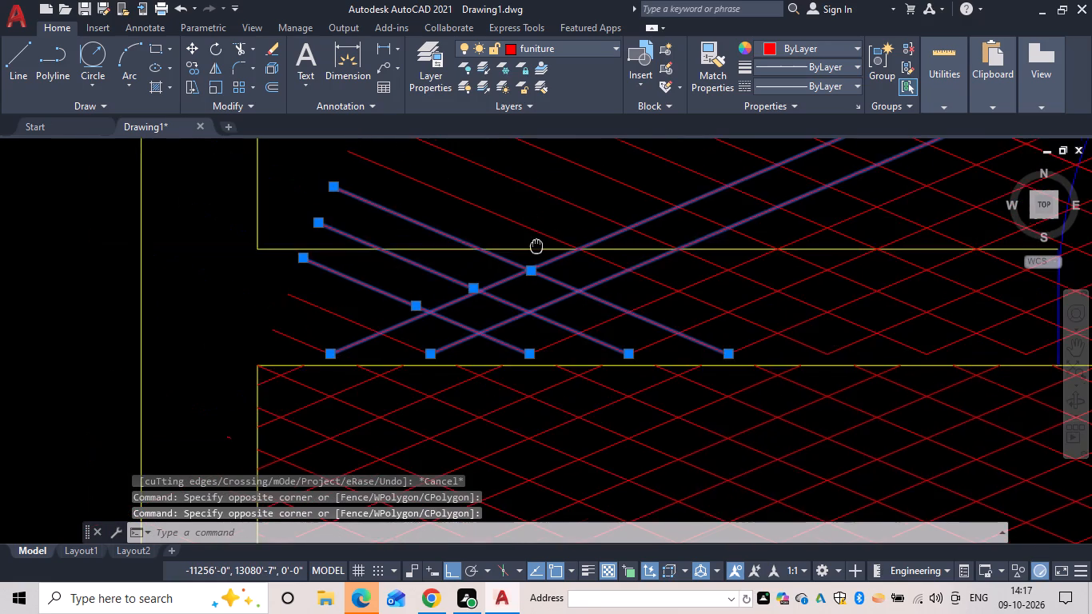
middle_click_drag(538, 249, 572, 354)
left_click_drag(534, 340, 531, 324)
scroll(490, 248, "down", 1)
middle_click_drag(491, 250, 444, 422)
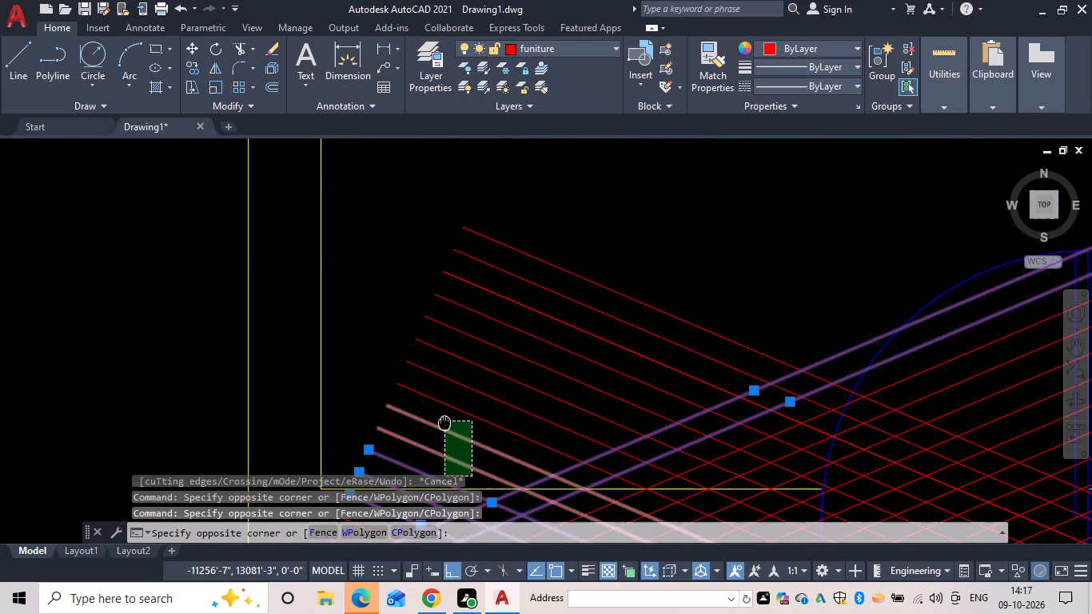
middle_click_drag(444, 422, 444, 421)
left_click(453, 225)
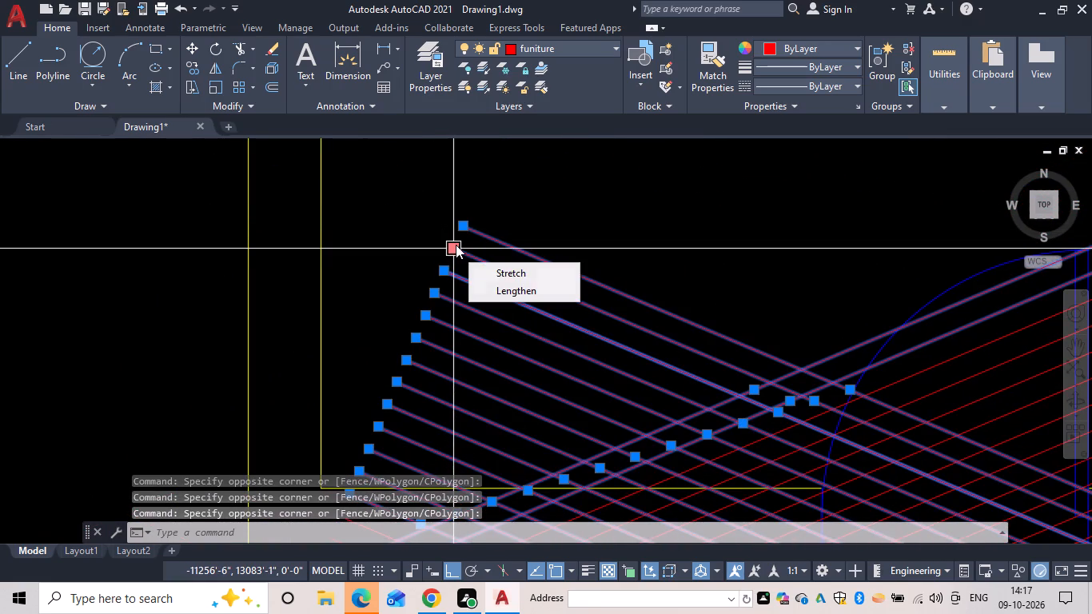
type("e")
key("space")
key("e")
key("space")
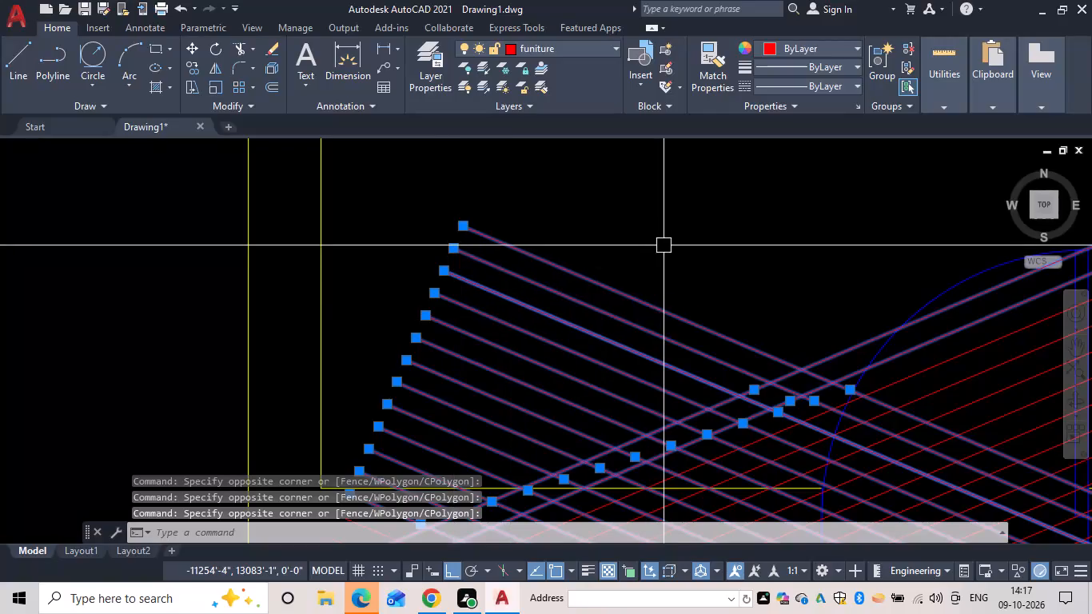
Erase the remaining cut-off diagonals rising to the right above the top wall and across the door swing.
scroll(673, 269, "down", 1)
middle_click_drag(662, 268, 389, 150)
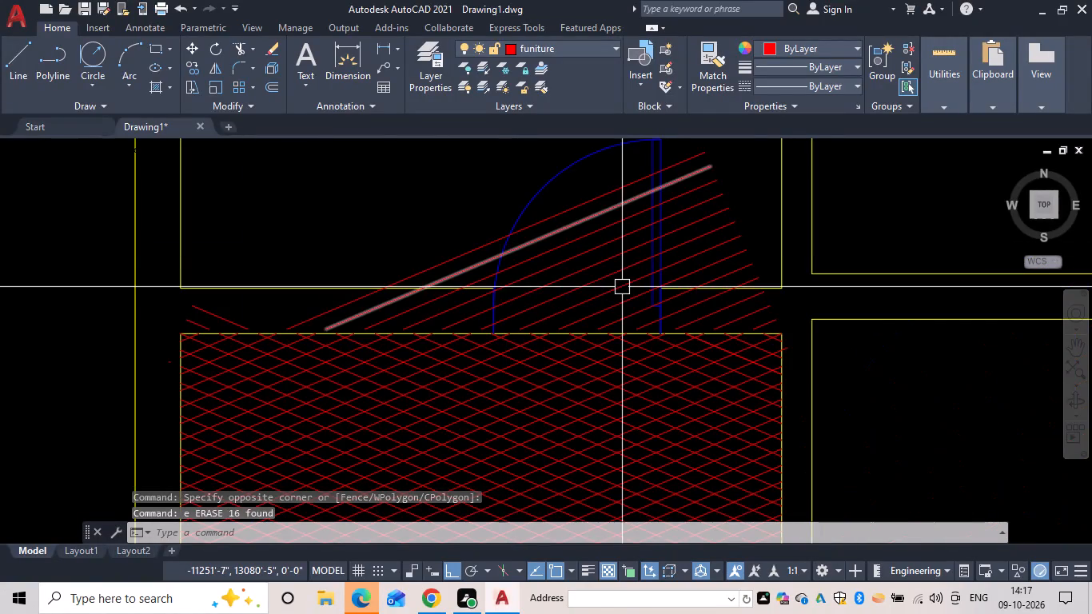
scroll(775, 311, "up", 2)
left_click_drag(788, 343, 727, 325)
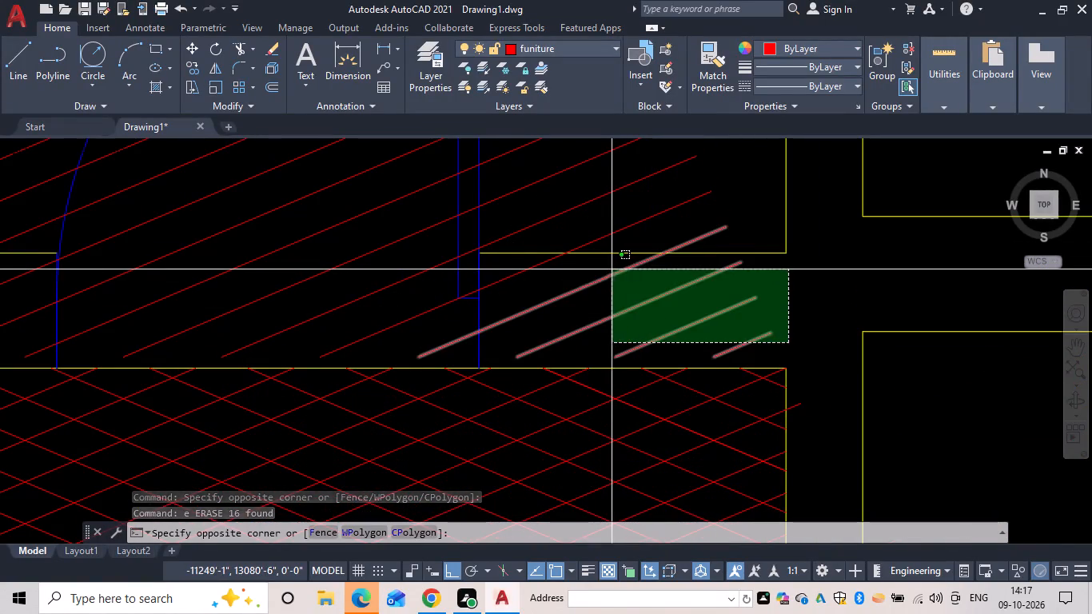
left_click(612, 269)
middle_click_drag(612, 277, 613, 369)
left_click_drag(644, 326, 639, 315)
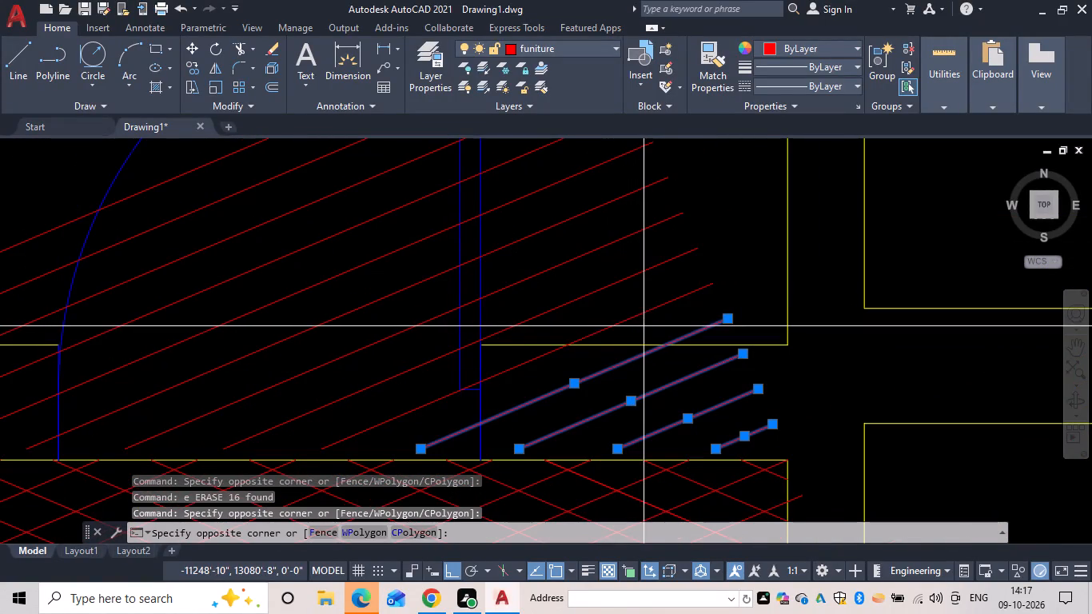
scroll(581, 231, "down", 2)
middle_click_drag(579, 233, 587, 340)
left_click(568, 228)
type("e")
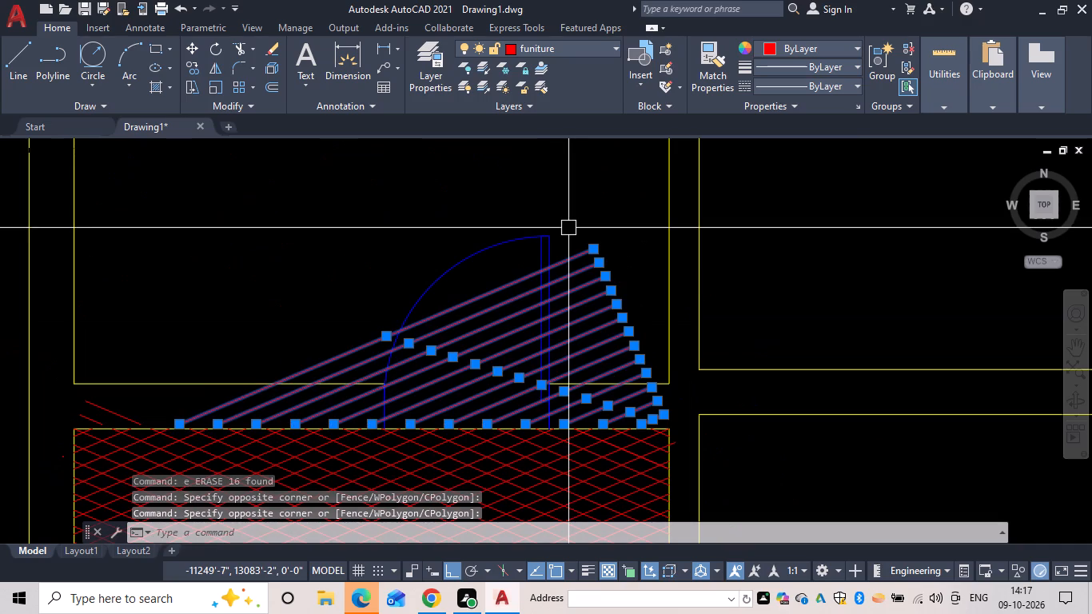
key("space")
middle_click_drag(523, 386, 576, 301)
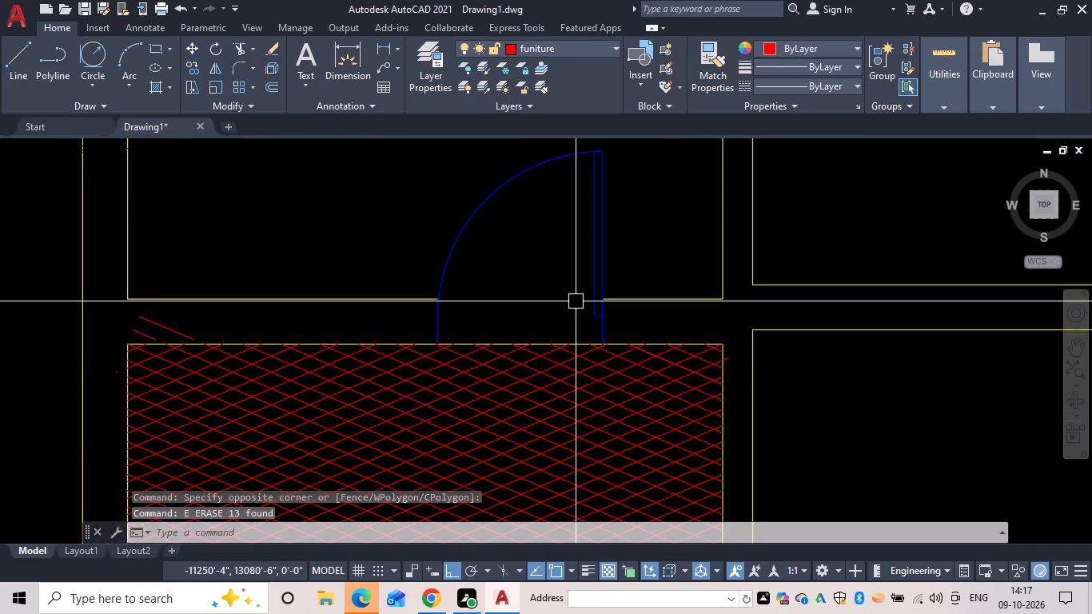
Erase the two remaining cut-off diagonals above the top wall near the room's upper-left corner.
left_click(144, 335)
left_click(157, 329)
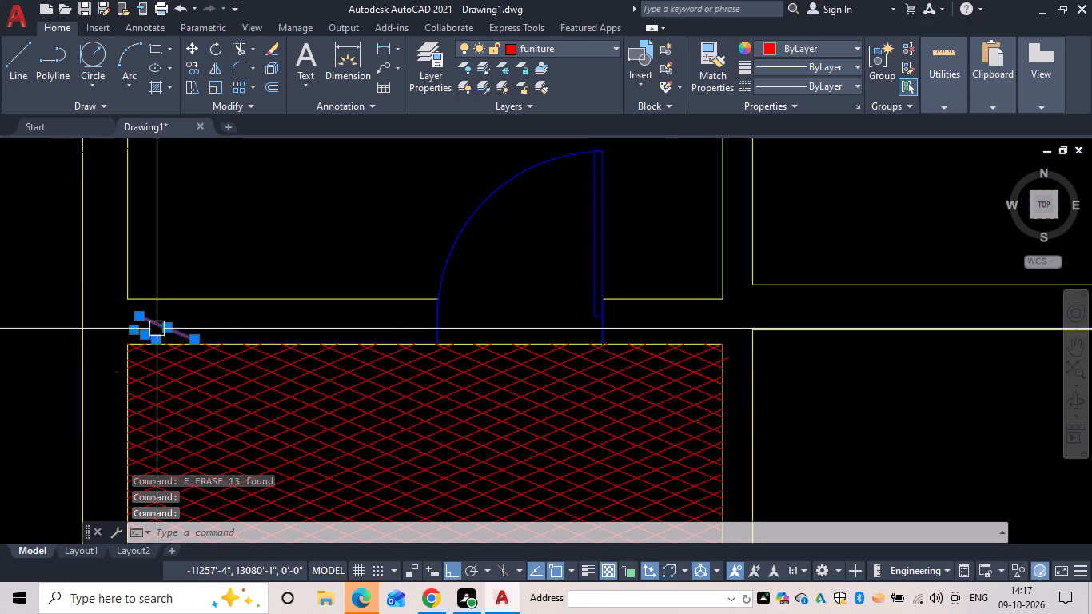
type("e")
key("space")
Trim the small diagonal stub projecting past the left wall just below the upper-left corner.
key("t")
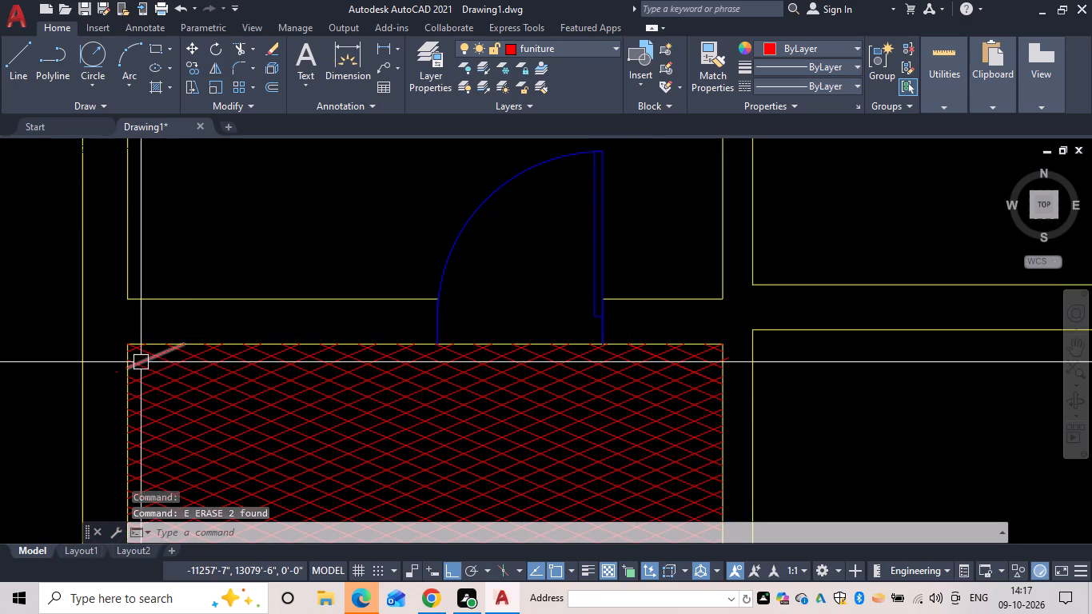
key("r")
key("space")
scroll(114, 369, "up", 3)
left_click(126, 378)
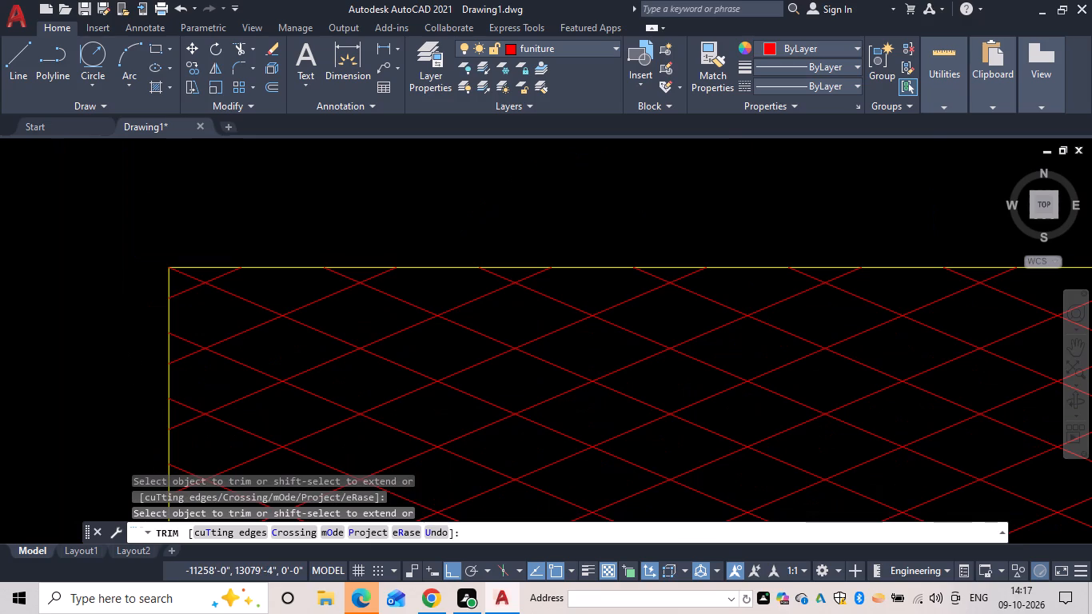
Trim the diagonals below the bottom wall in fence passes running from the lower-right corner toward the left.
scroll(133, 372, "down", 3)
middle_click_drag(128, 357, 156, 199)
scroll(732, 457, "down", 1)
middle_click_drag(723, 435, 719, 350)
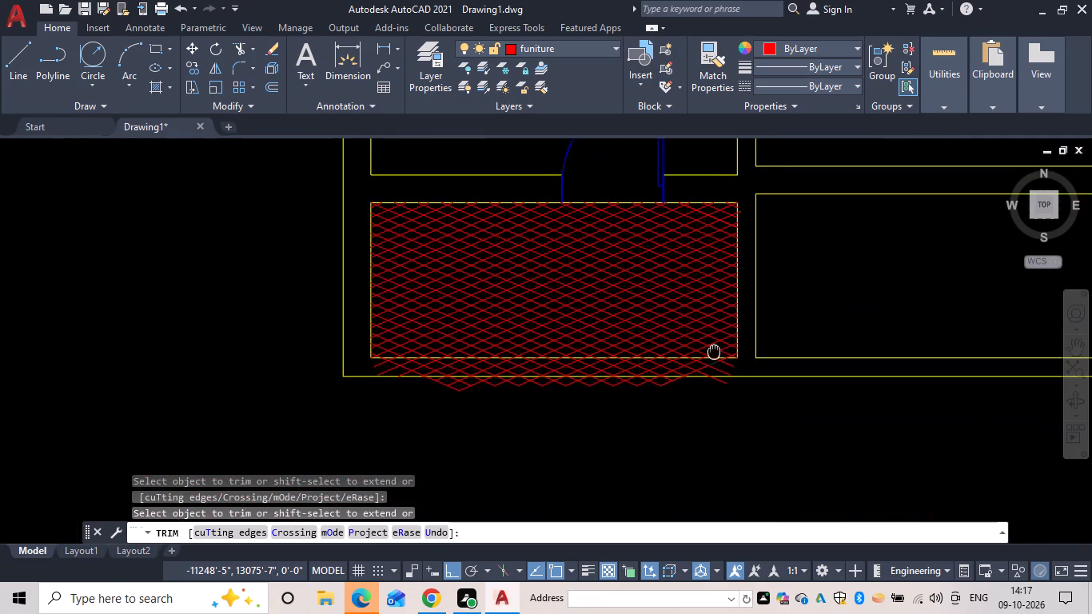
scroll(752, 373, "up", 3)
scroll(676, 321, "up", 1)
middle_click_drag(676, 321, 838, 315)
left_click_drag(847, 305, 711, 327)
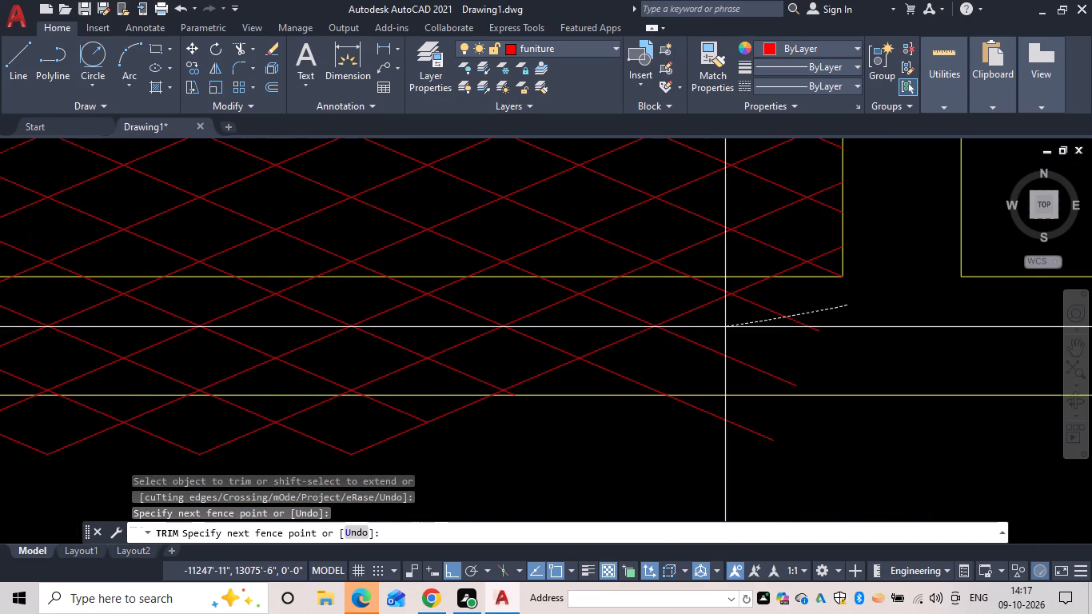
left_click_drag(711, 327, 6, 333)
middle_click_drag(14, 340, 784, 342)
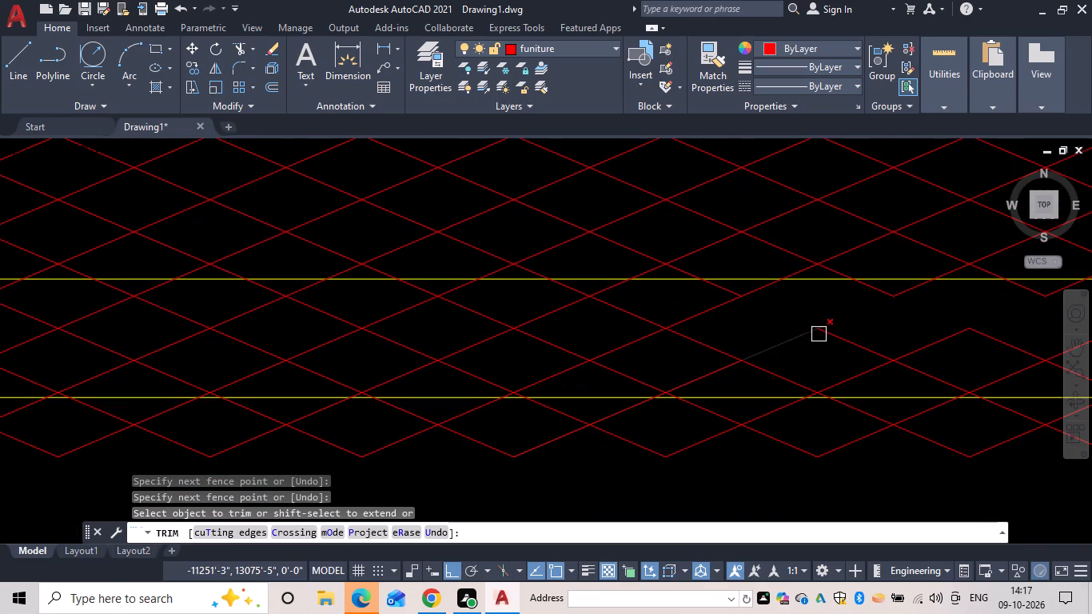
left_click_drag(818, 333, 222, 332)
Trim the diagonals just below the bottom wall, from the lower-left corner to past the middle of the room.
scroll(130, 334, "down", 2)
middle_click_drag(152, 335, 590, 335)
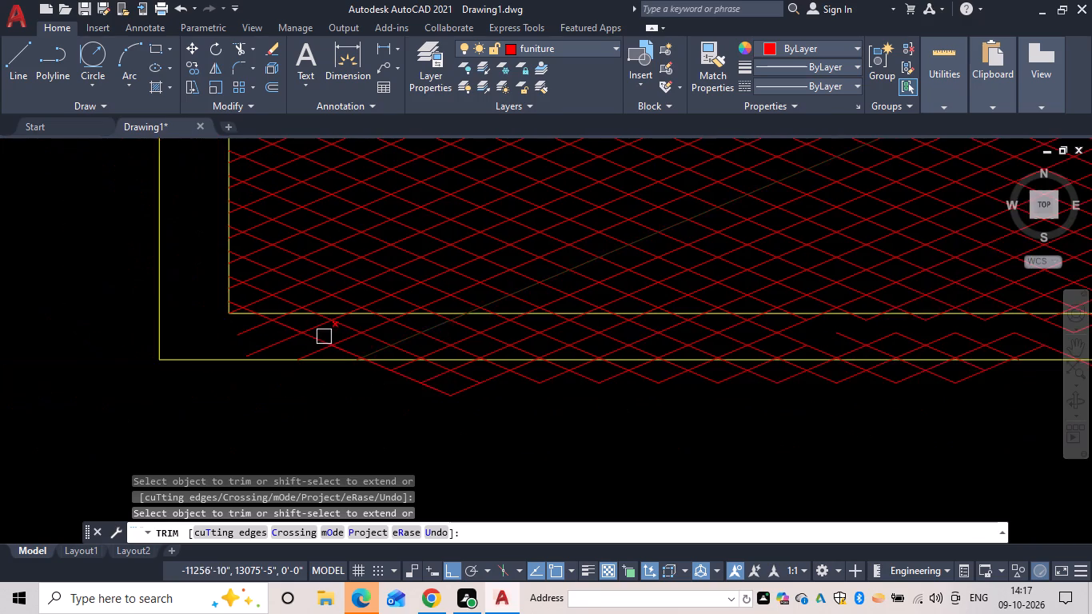
scroll(283, 337, "up", 2)
left_click_drag(141, 303, 322, 293)
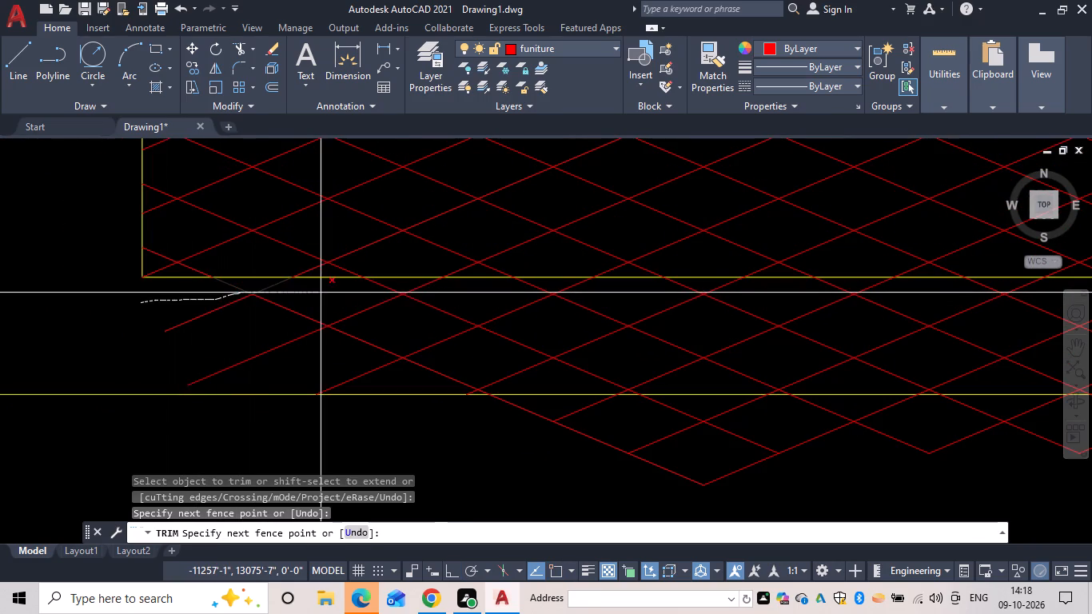
left_click_drag(322, 293, 237, 291)
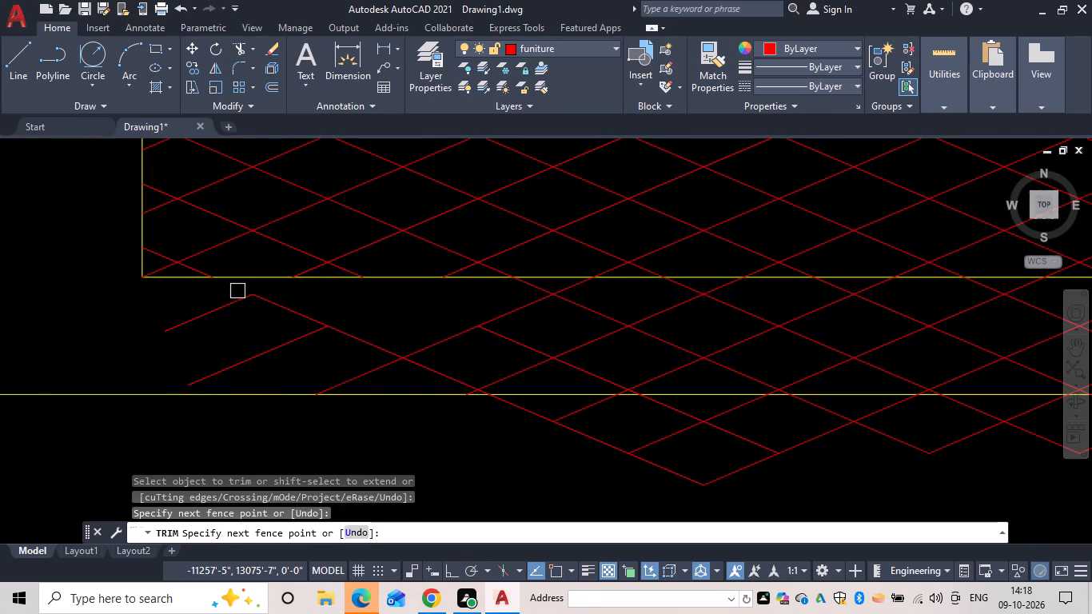
middle_click_drag(615, 355, 158, 332)
left_click_drag(46, 278, 46, 277)
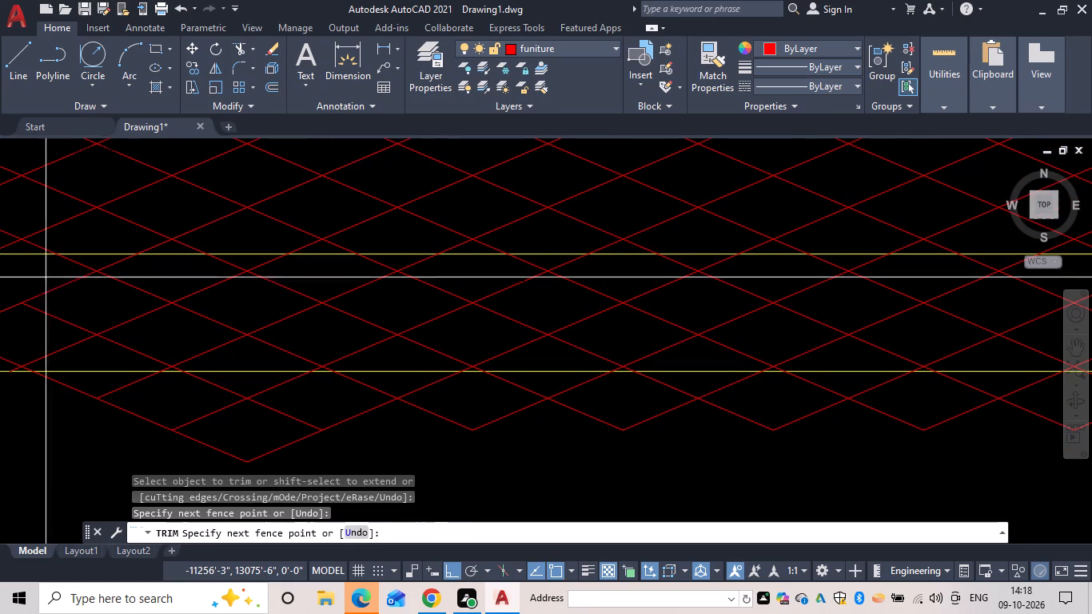
left_click_drag(46, 277, 386, 269)
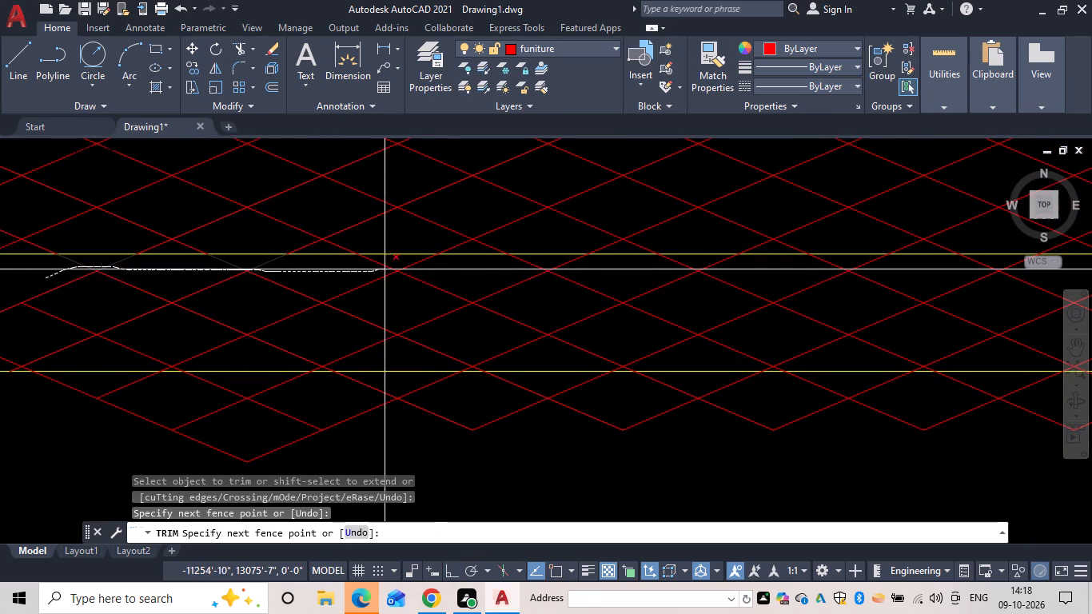
left_click_drag(386, 269, 774, 268)
middle_click_drag(775, 268, 257, 315)
left_click_drag(258, 315, 660, 314)
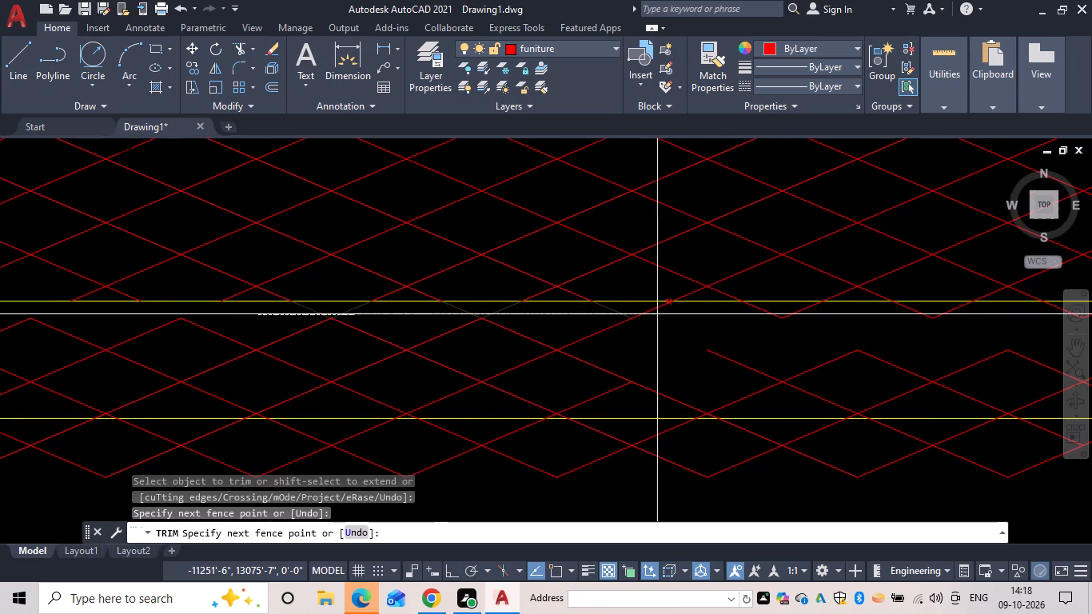
left_click_drag(660, 314, 989, 309)
Trim the remaining diagonals just below the bottom wall up to the lower-right corner and finish trimming.
middle_click_drag(990, 309, 632, 379)
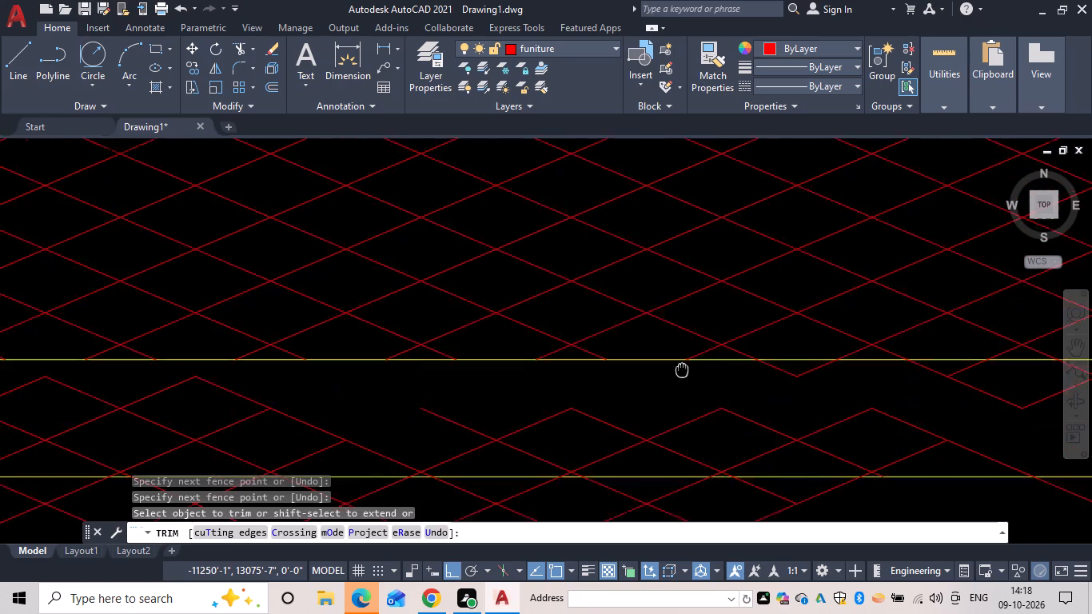
middle_click_drag(632, 379, 69, 396)
left_click_drag(69, 400, 184, 393)
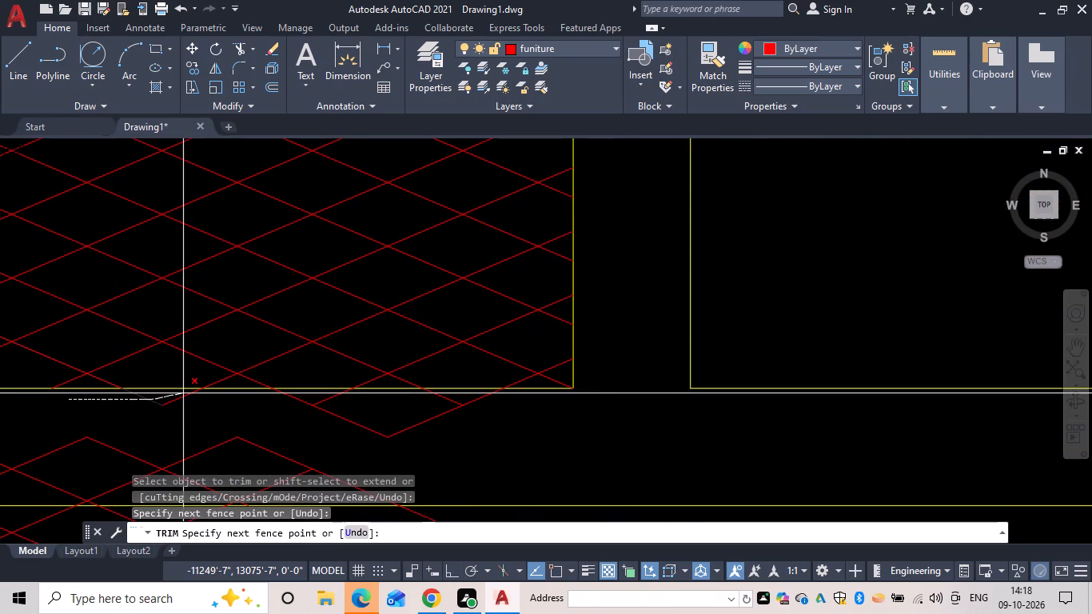
left_click_drag(184, 393, 576, 417)
scroll(418, 437, "down", 1)
middle_click_drag(416, 436, 723, 332)
scroll(418, 437, "down", 1)
key("Escape")
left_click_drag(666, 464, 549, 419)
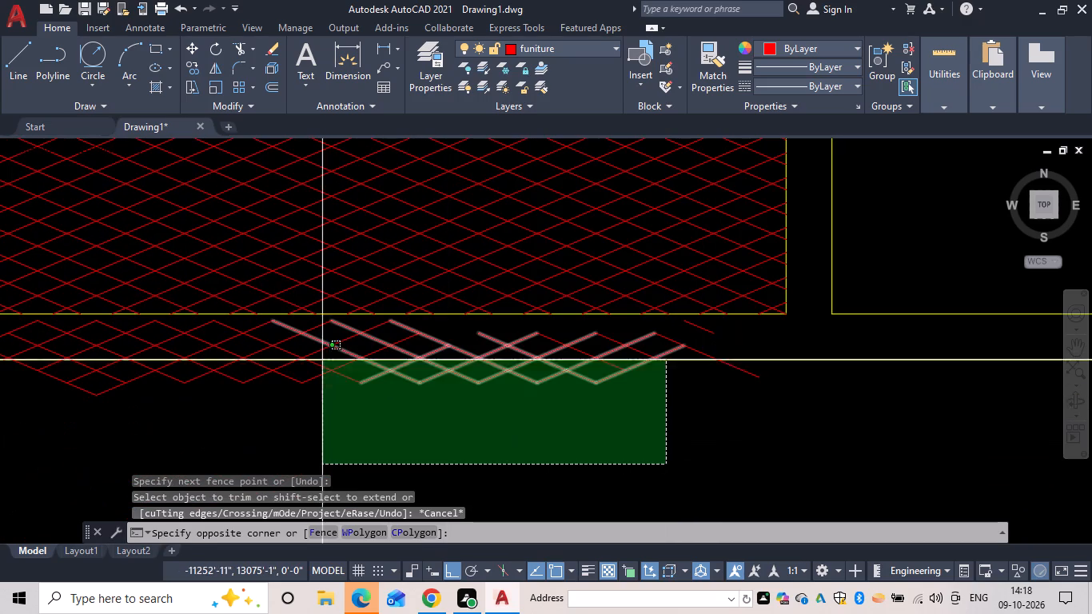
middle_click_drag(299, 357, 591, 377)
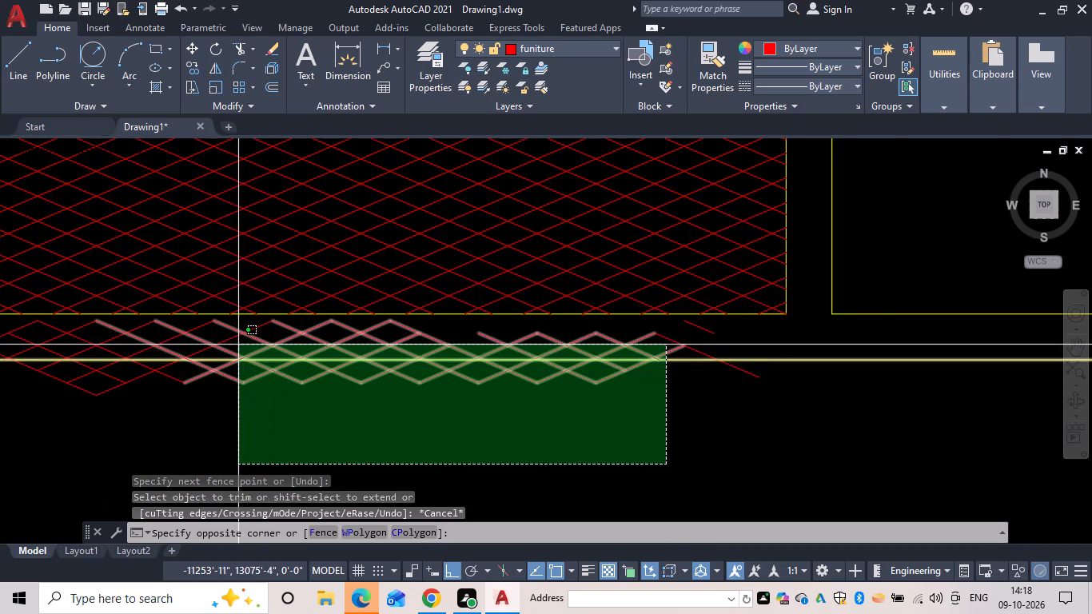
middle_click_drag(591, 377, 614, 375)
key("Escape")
Erase the cut-off diagonals below the right half of the bottom wall, leaving the outer wall line out of the selection.
left_click_drag(167, 345, 179, 345)
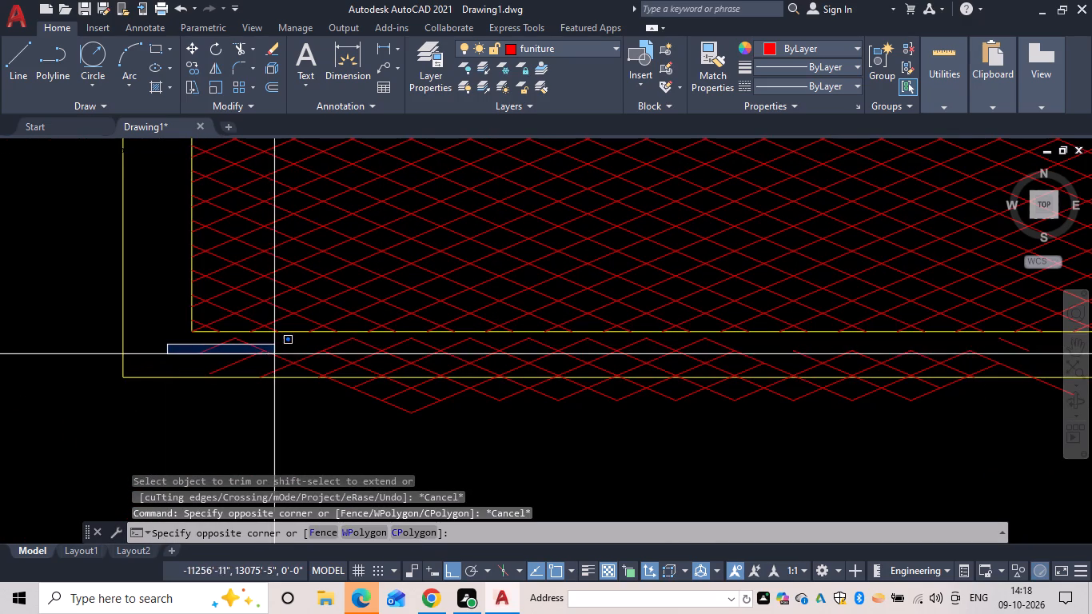
scroll(542, 417, "down", 1)
middle_click_drag(542, 417, 1, 401)
left_click(386, 432)
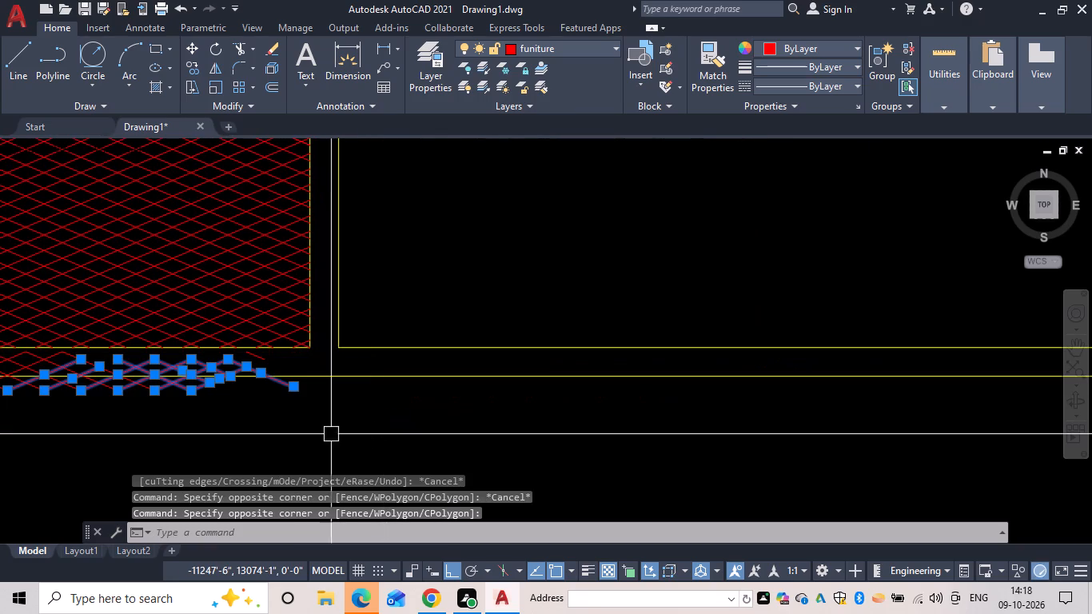
type("e")
key("space")
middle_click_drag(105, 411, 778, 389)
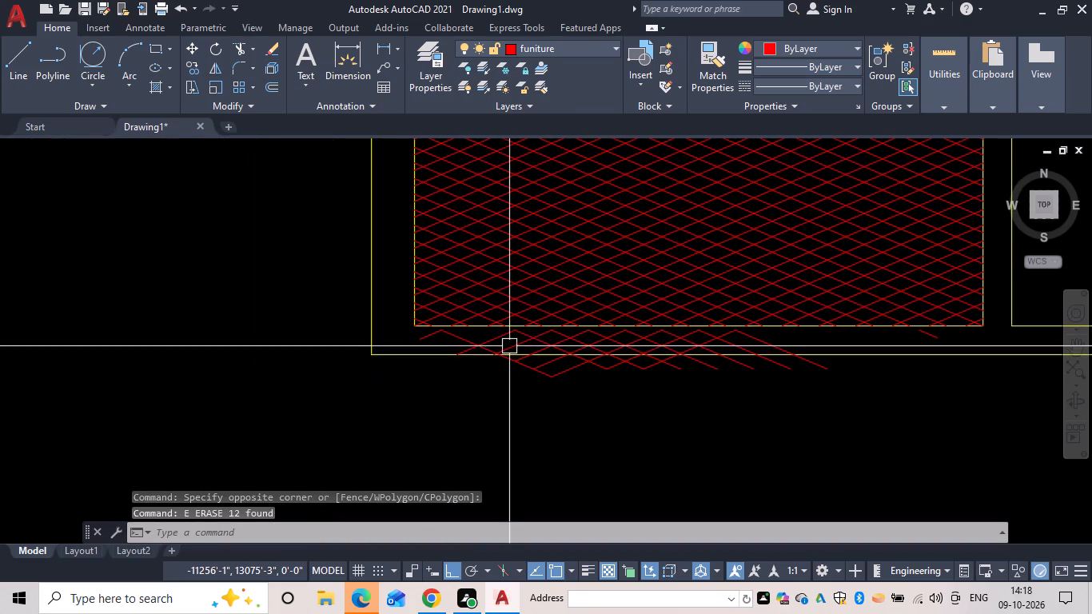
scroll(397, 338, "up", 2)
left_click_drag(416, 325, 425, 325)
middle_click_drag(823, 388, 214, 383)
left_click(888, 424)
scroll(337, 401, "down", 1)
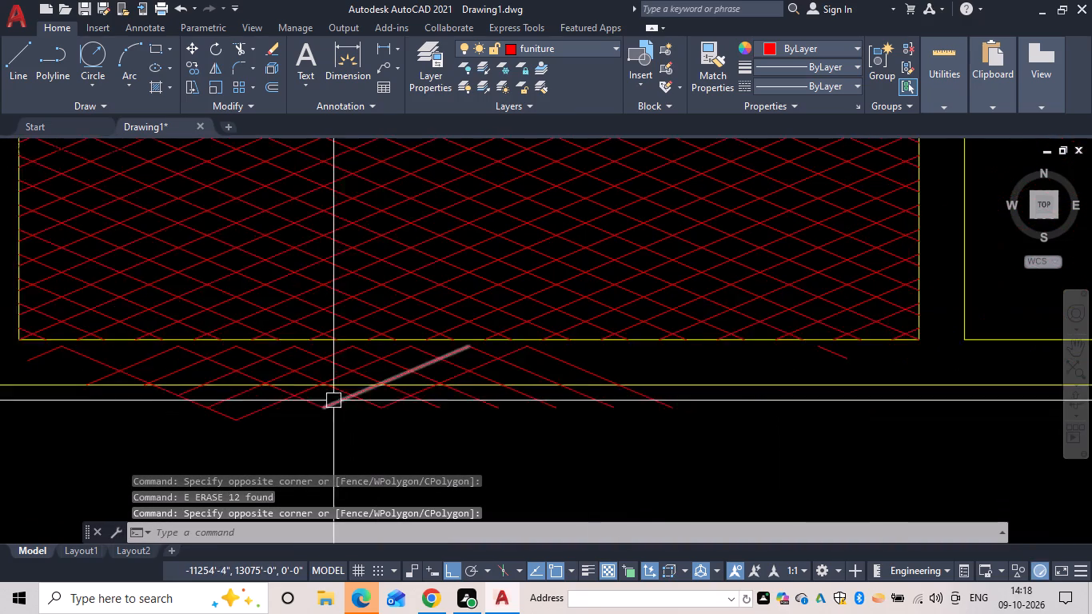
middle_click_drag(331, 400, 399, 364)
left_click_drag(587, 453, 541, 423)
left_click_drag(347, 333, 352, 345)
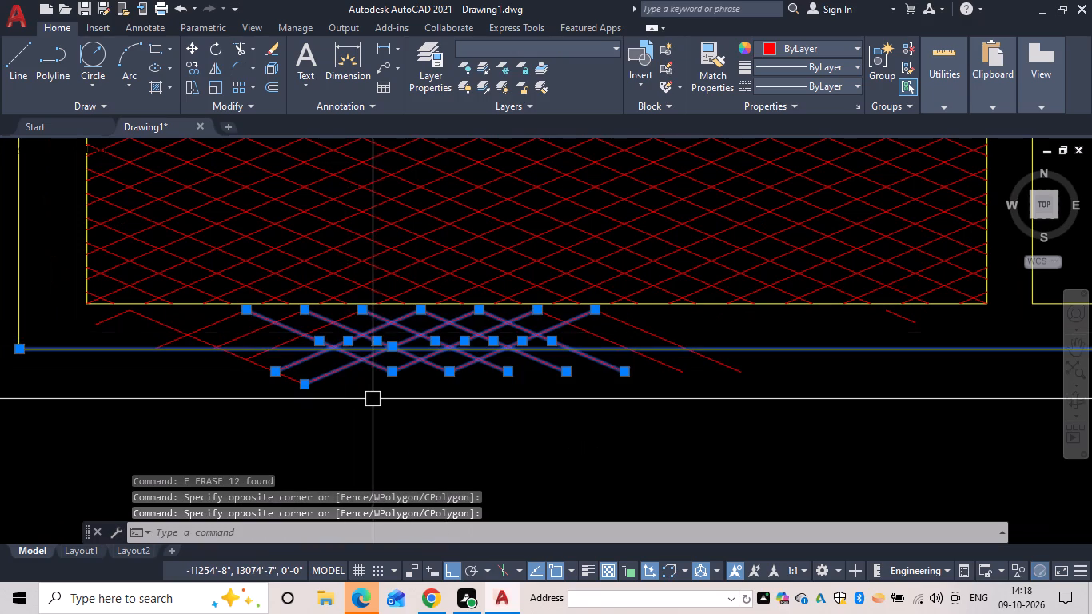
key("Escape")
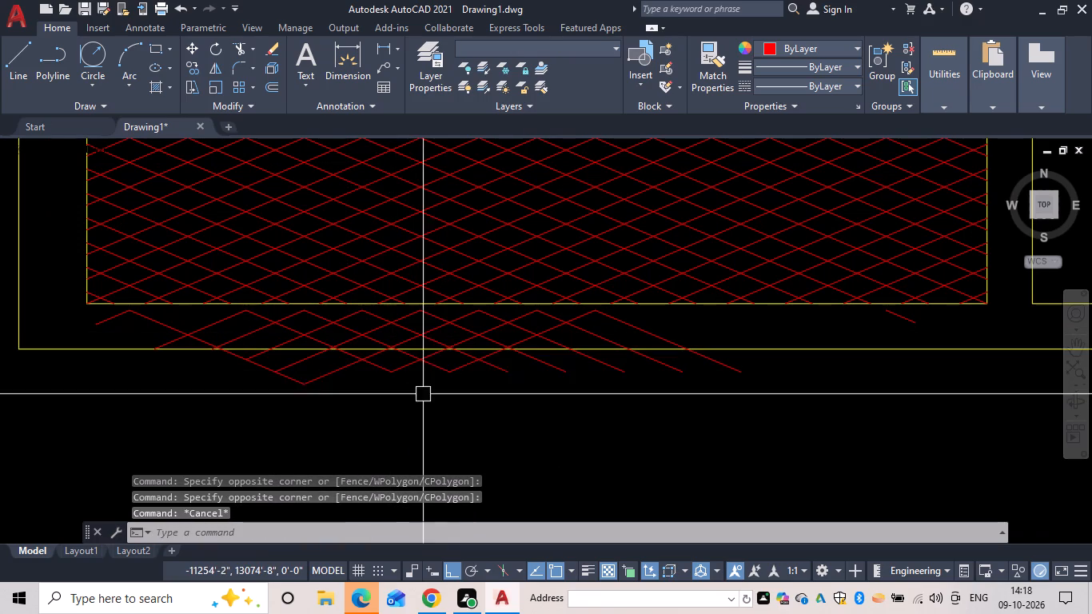
Erase four of the cut-off diagonals crossing below the bottom wall, just left of its middle.
left_click_drag(440, 402, 409, 373)
left_click_drag(397, 364, 397, 377)
type("e")
key("space")
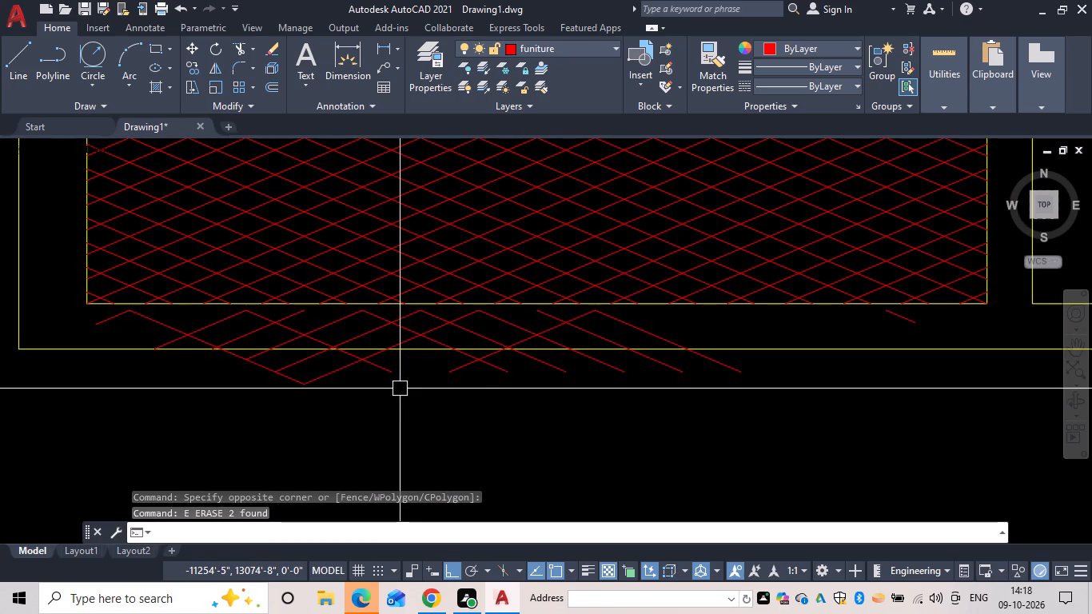
key("Escape")
left_click(334, 371)
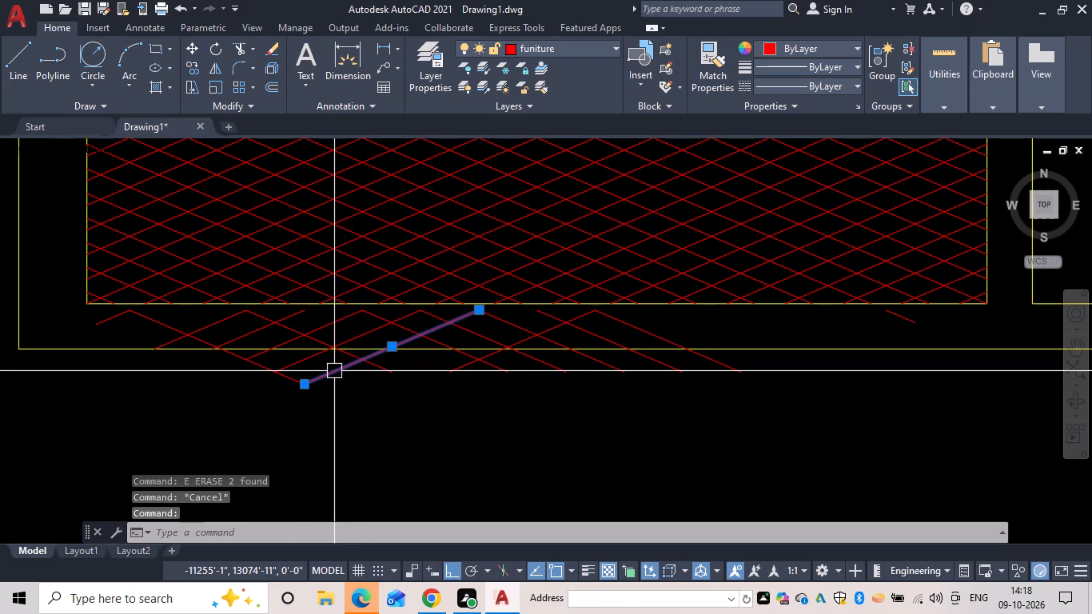
key("e")
key("space")
left_click(281, 349)
type("e")
key("space")
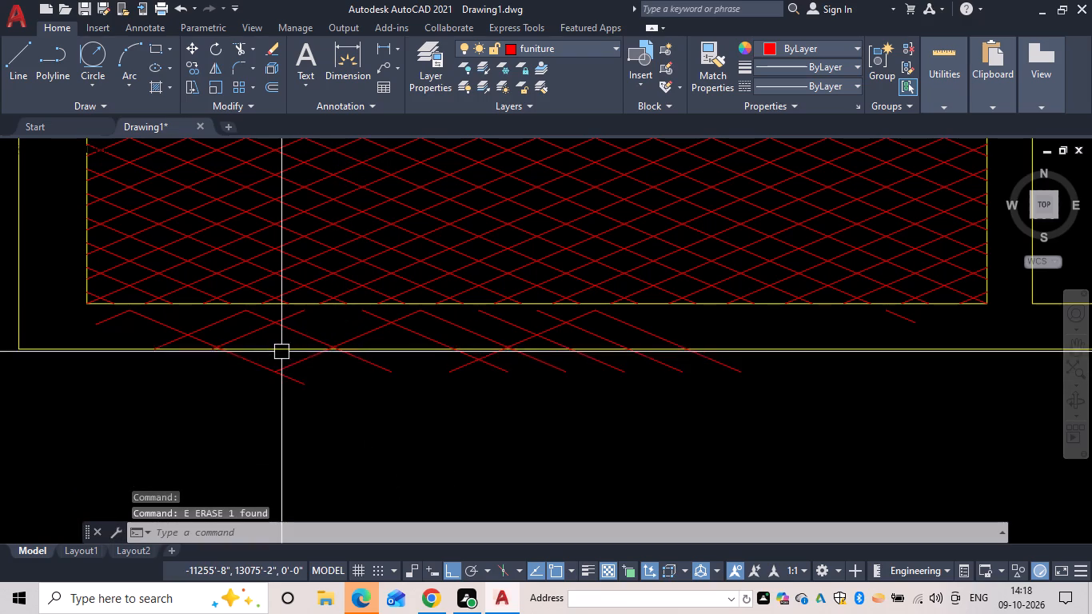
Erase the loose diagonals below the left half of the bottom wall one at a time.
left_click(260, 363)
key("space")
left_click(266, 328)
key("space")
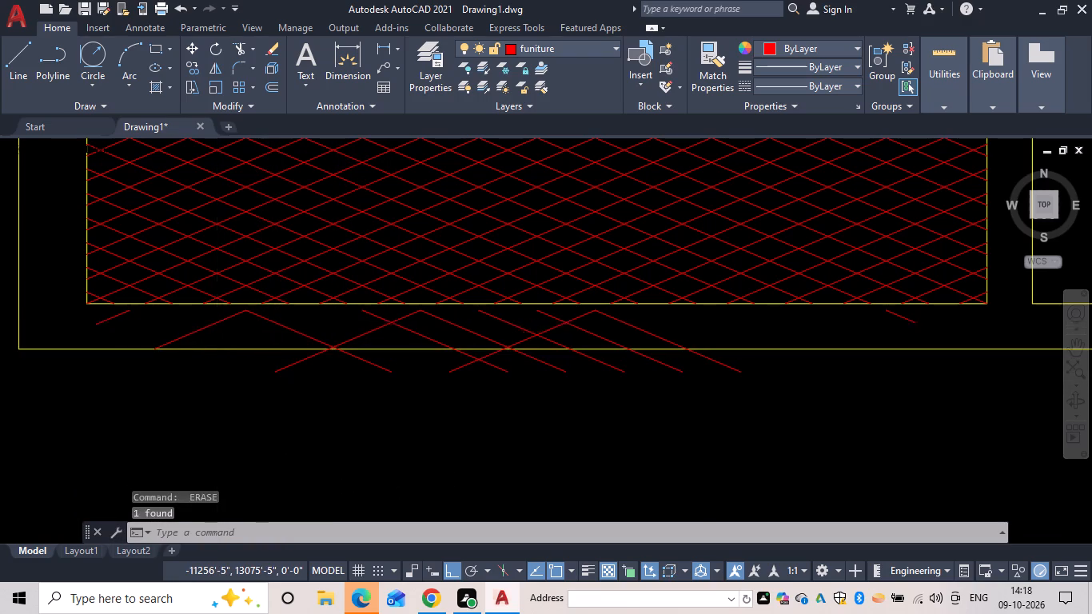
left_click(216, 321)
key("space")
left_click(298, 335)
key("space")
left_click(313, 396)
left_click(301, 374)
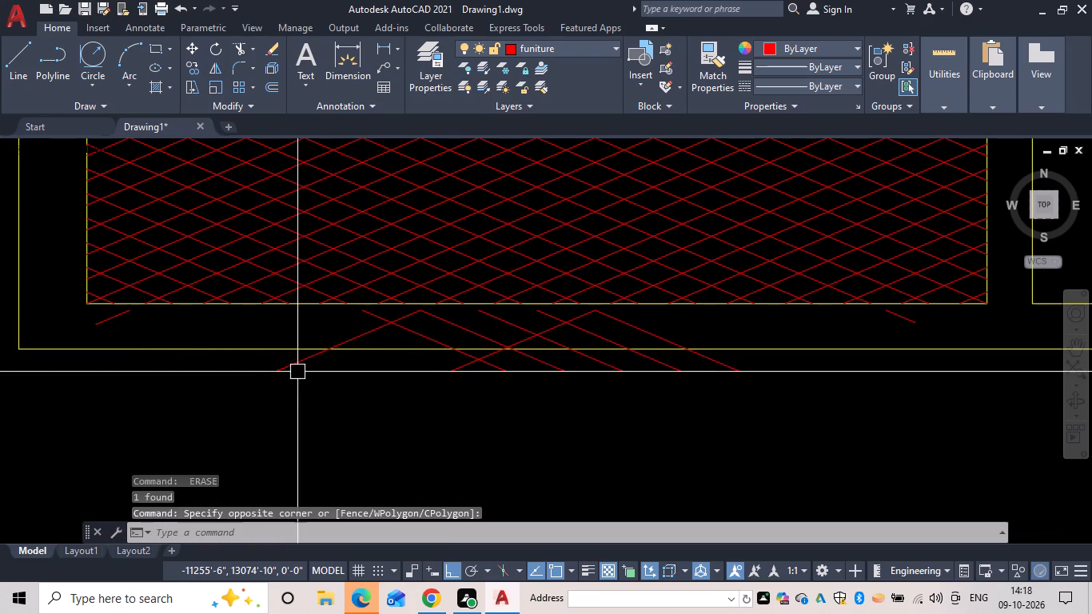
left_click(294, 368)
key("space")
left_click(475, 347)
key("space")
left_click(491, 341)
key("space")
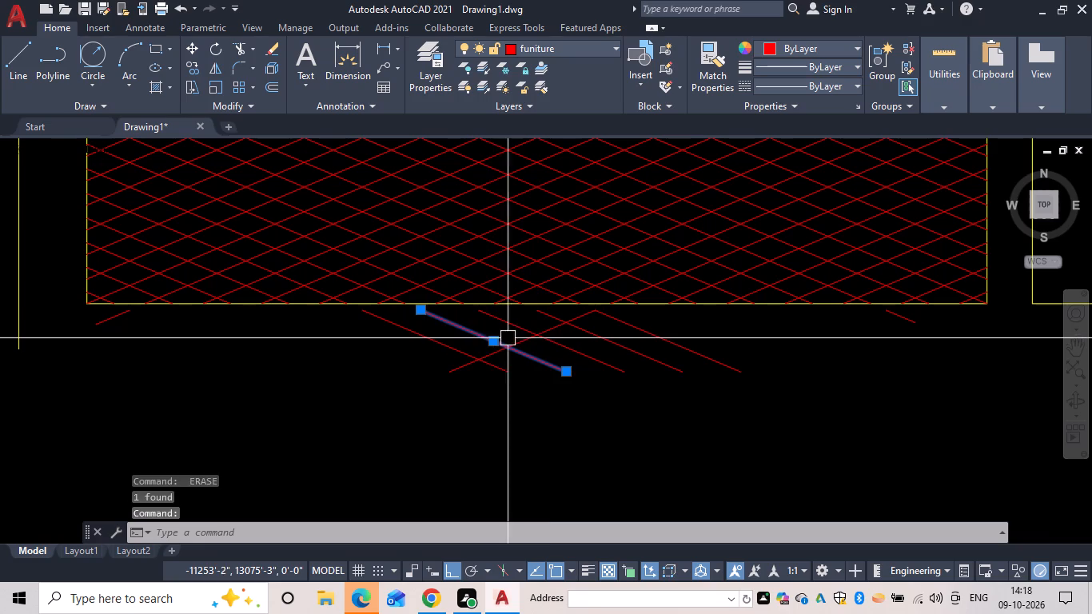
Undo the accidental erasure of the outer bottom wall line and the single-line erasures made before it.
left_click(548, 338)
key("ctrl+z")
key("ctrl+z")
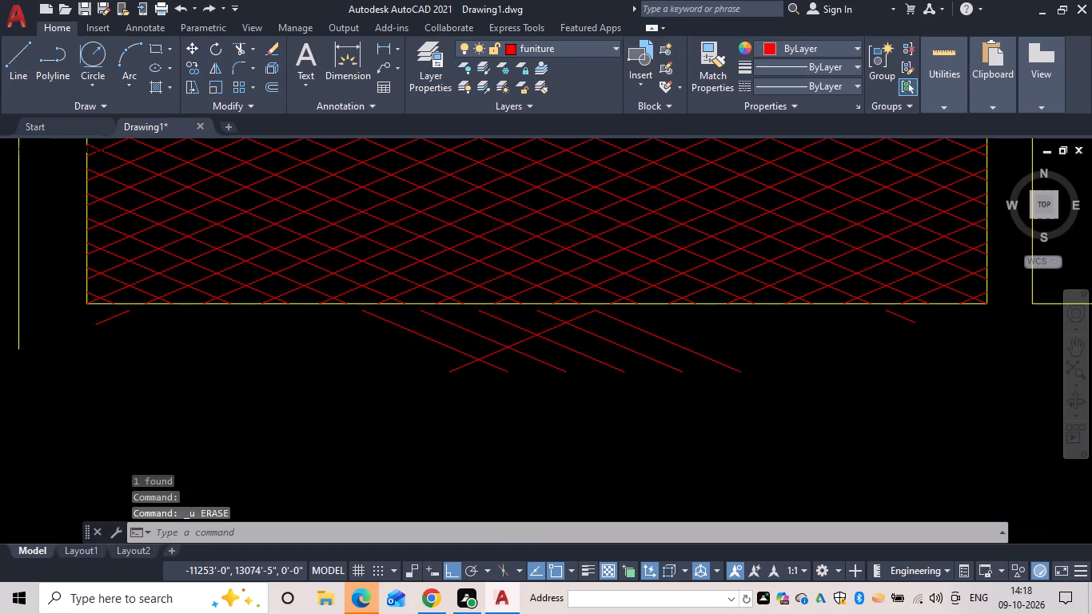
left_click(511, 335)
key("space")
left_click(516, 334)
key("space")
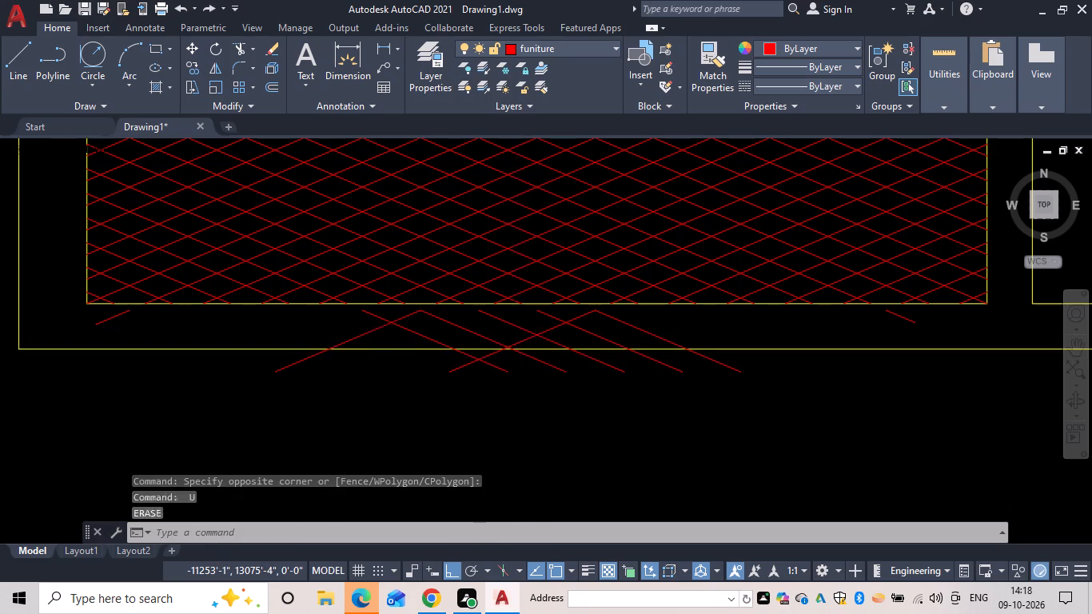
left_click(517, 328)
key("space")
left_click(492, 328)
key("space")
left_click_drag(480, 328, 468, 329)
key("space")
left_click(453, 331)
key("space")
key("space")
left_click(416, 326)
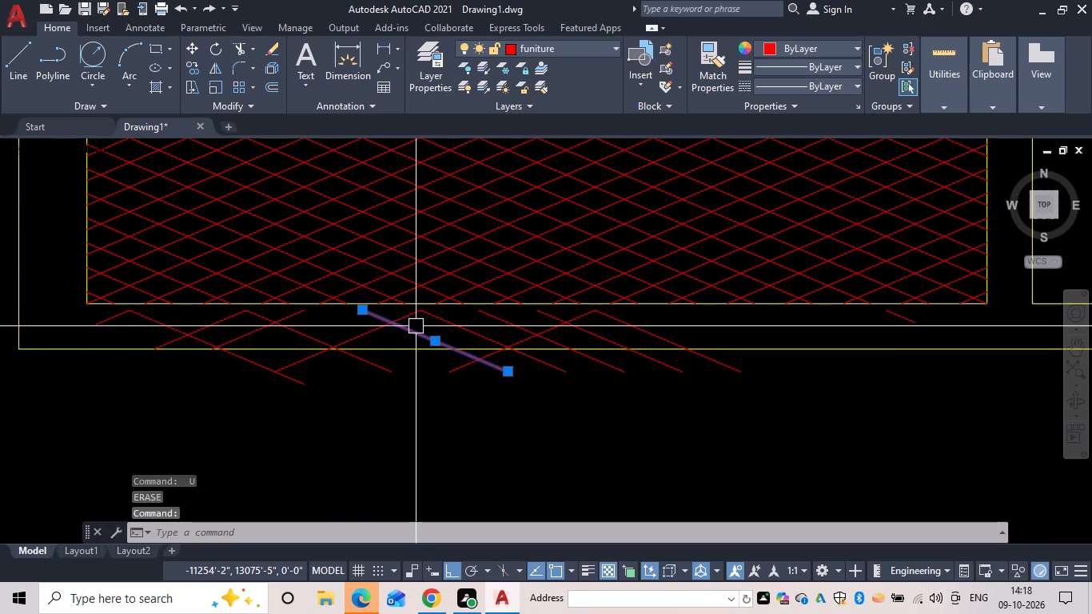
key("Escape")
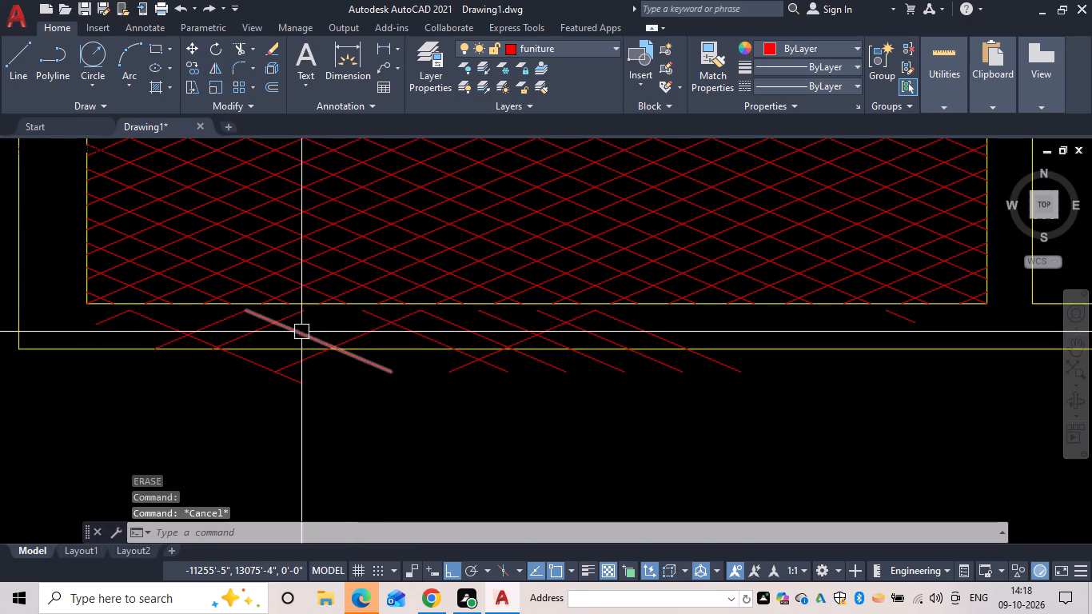
Erase the cut-off diagonals below the bottom wall's left end one by one, including the short stub at the lower-left corner.
left_click(301, 330)
key("e")
left_click(277, 321)
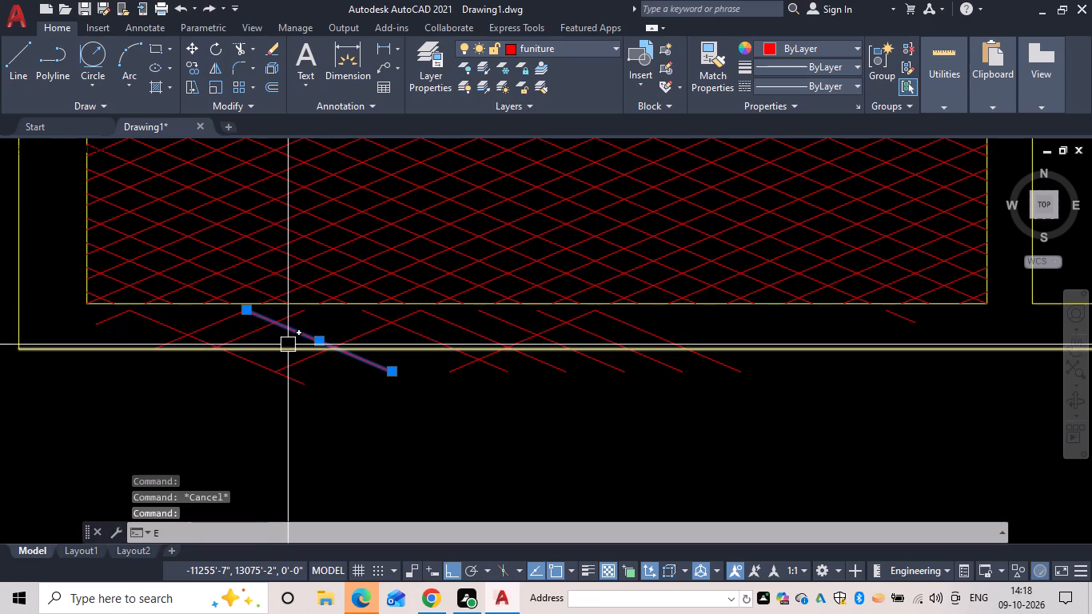
key("space")
left_click(265, 317)
key("space")
left_click(234, 313)
key("space")
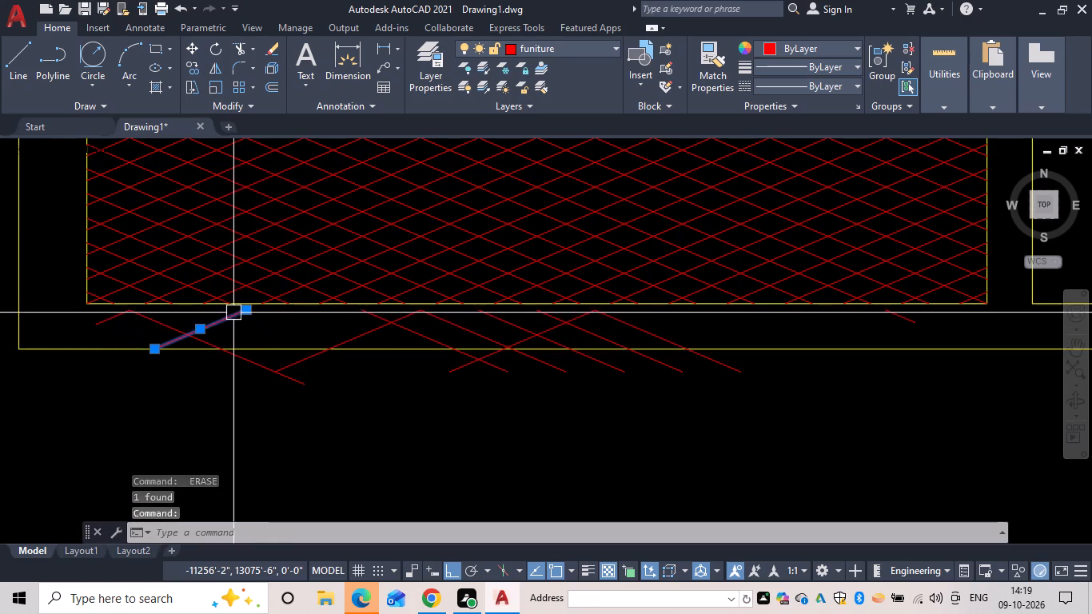
left_click(211, 344)
key("space")
left_click_drag(108, 322, 117, 328)
key("space")
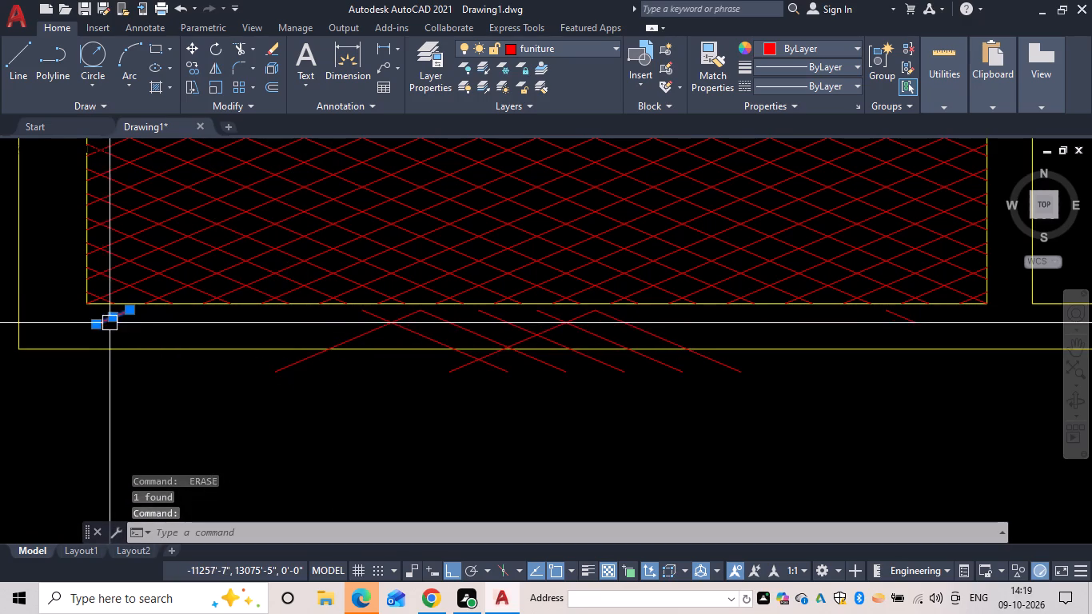
Erase the cut-off diagonals below the bottom wall one by one, working from left of its middle towards the centre.
left_click(360, 336)
key("space")
left_click(416, 325)
key("space")
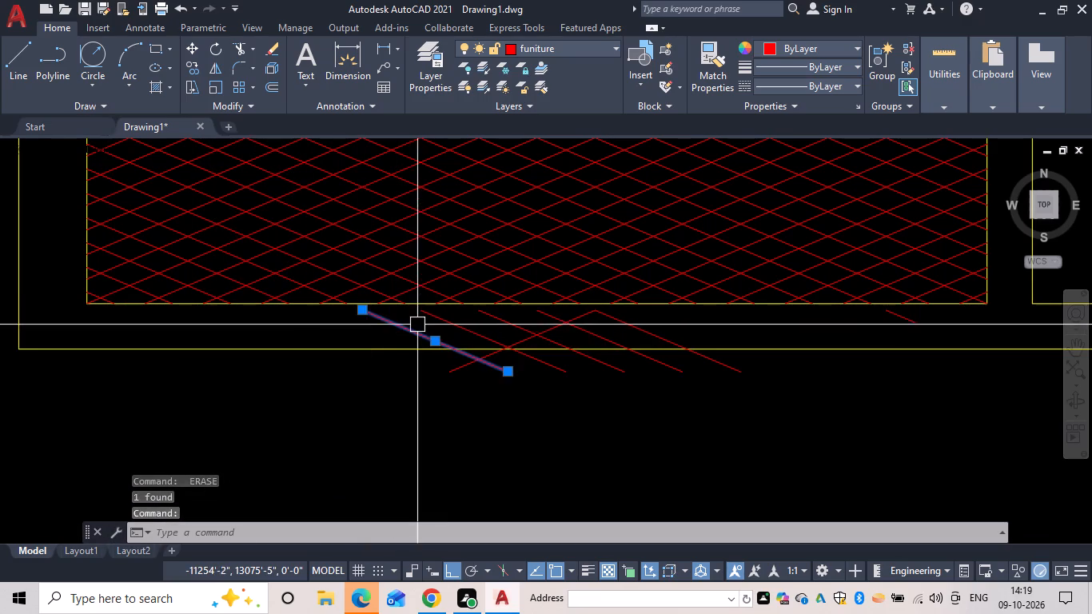
left_click(479, 332)
key("space")
left_click_drag(507, 335, 540, 336)
key("space")
left_click_drag(540, 336, 548, 336)
key("space")
Erase the remaining loose diagonals crossing below the middle of the bottom wall.
left_click_drag(556, 334, 566, 332)
key("space")
left_click_drag(572, 330, 592, 327)
key("space")
left_click_drag(594, 327, 629, 321)
key("space")
key("space")
left_click(630, 321)
key("space")
left_click_drag(632, 321, 642, 324)
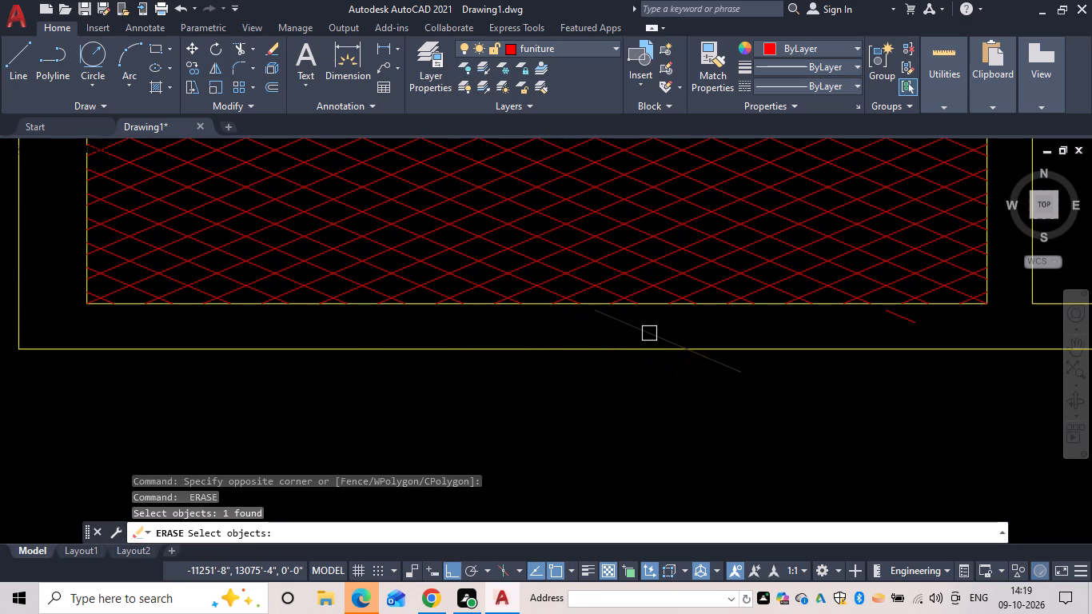
left_click(649, 333)
key("space")
Erase the last short diagonal stub below the bottom wall near the lattice room's lower-right corner.
scroll(715, 333, "down", 1)
middle_click_drag(715, 333, 226, 360)
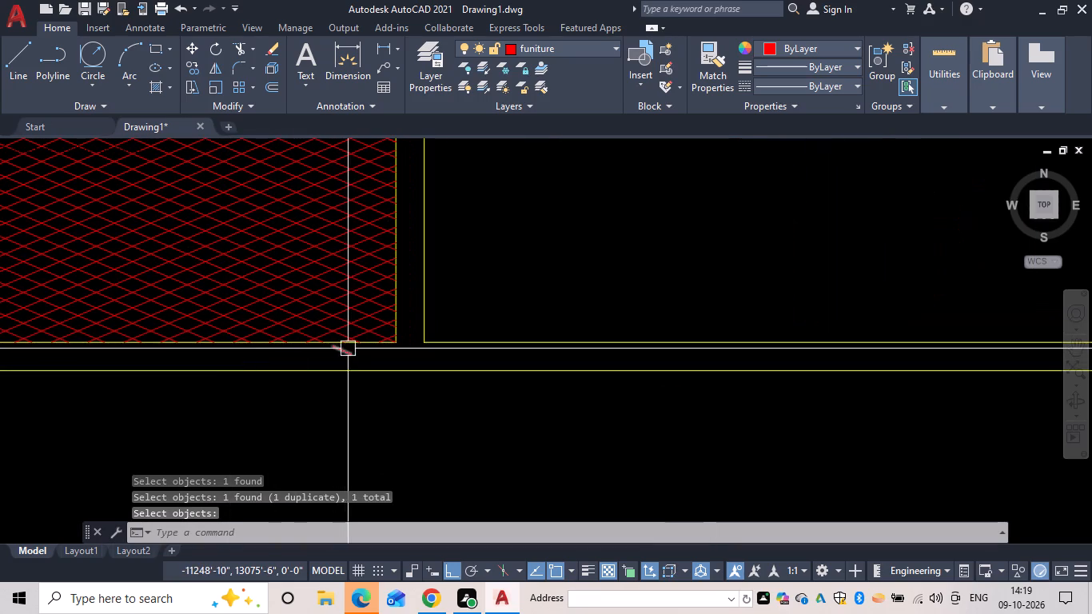
left_click(352, 349)
key("space")
Trim the leftover diagonal end sticking out past the lattice room's right wall near its upper corner.
middle_click_drag(245, 377, 767, 408)
scroll(516, 384, "down", 1)
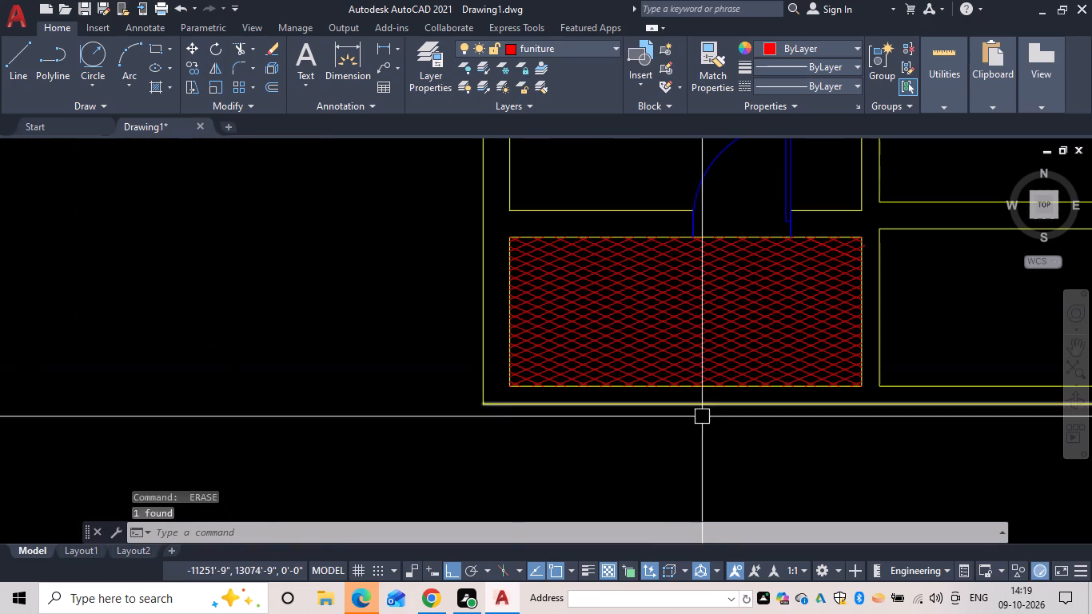
scroll(483, 396, "up", 3)
scroll(544, 428, "down", 2)
middle_click_drag(544, 428, 27, 467)
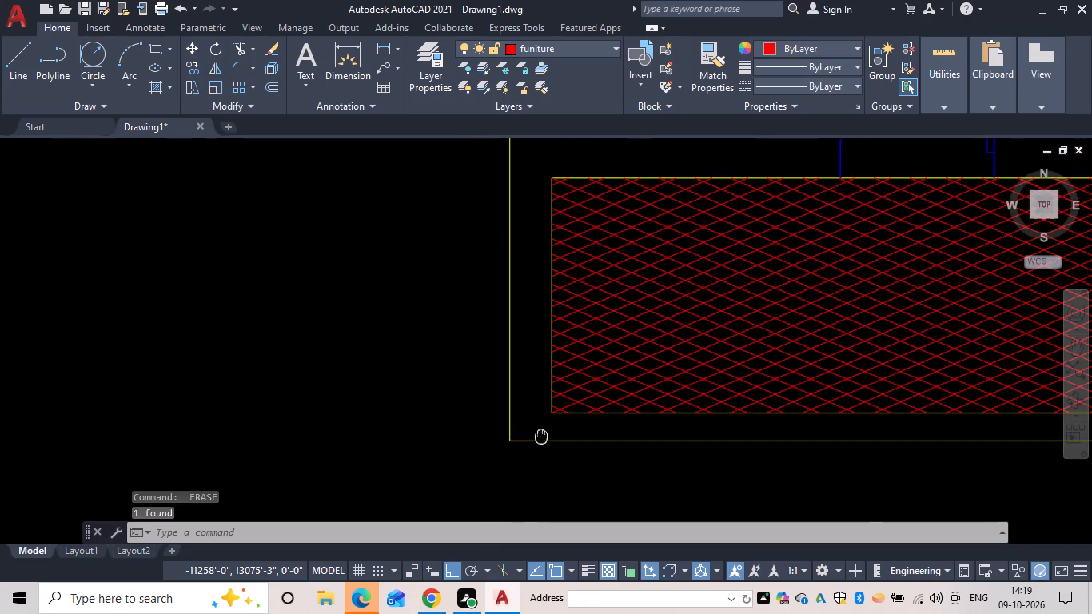
middle_click_drag(27, 467, 22, 464)
key("Escape")
type("tr")
key("space")
scroll(568, 225, "up", 2)
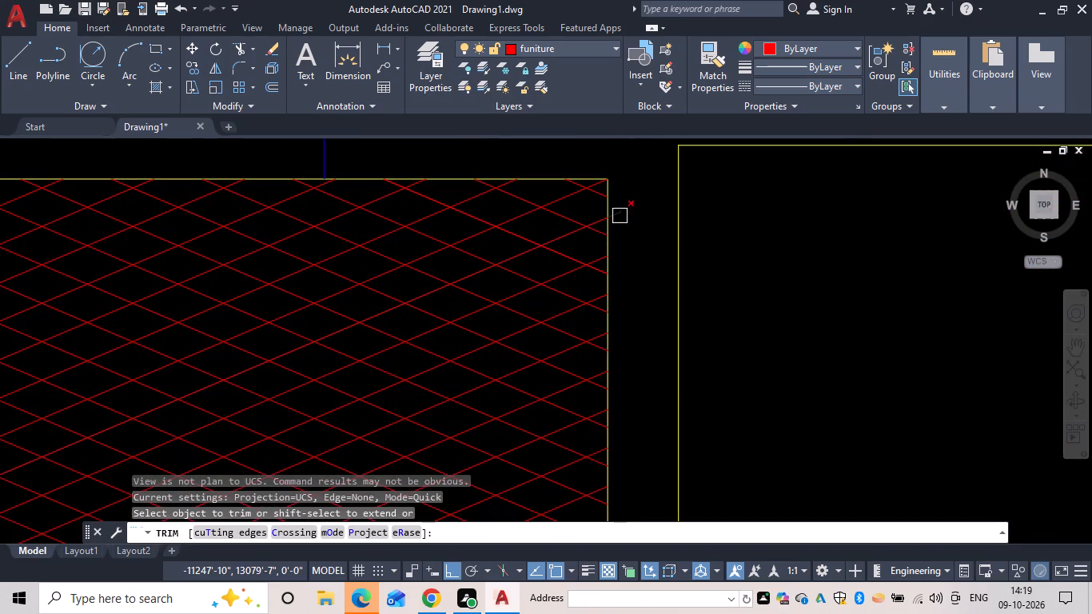
left_click(620, 216)
Inspect the lattice along the right, bottom and left walls for leftover line ends outside the room.
scroll(599, 321, "down", 3)
middle_click_drag(590, 321, 532, 219)
scroll(559, 309, "up", 3)
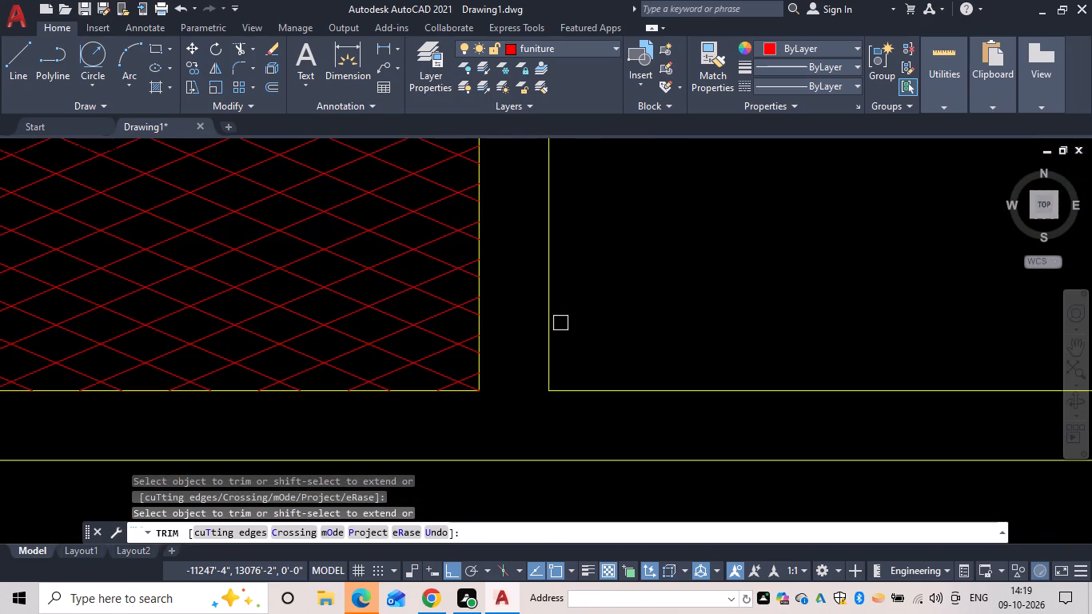
middle_click_drag(184, 414, 877, 409)
middle_click_drag(140, 410, 772, 425)
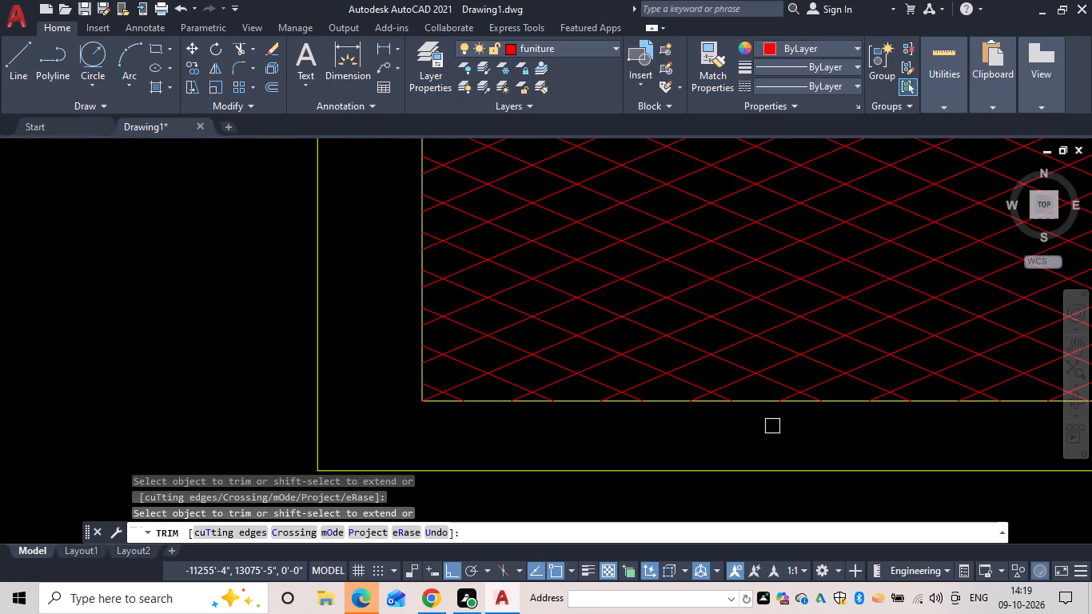
middle_click_drag(519, 362, 339, 562)
scroll(295, 602, "up", 1)
middle_click_drag(334, 268, 337, 305)
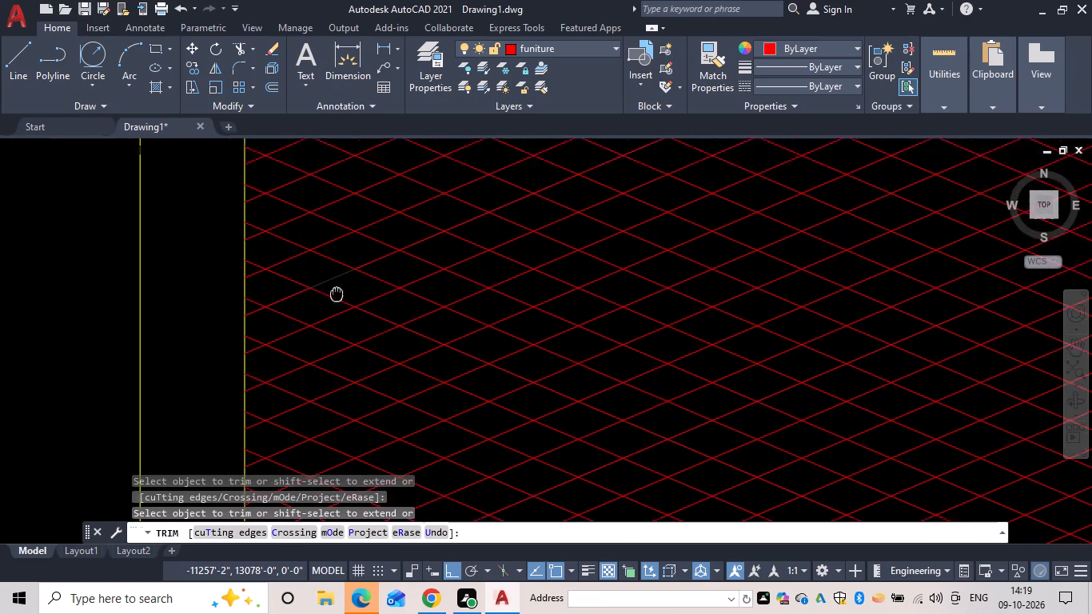
middle_click_drag(337, 305, 265, 492)
scroll(265, 465, "down", 1)
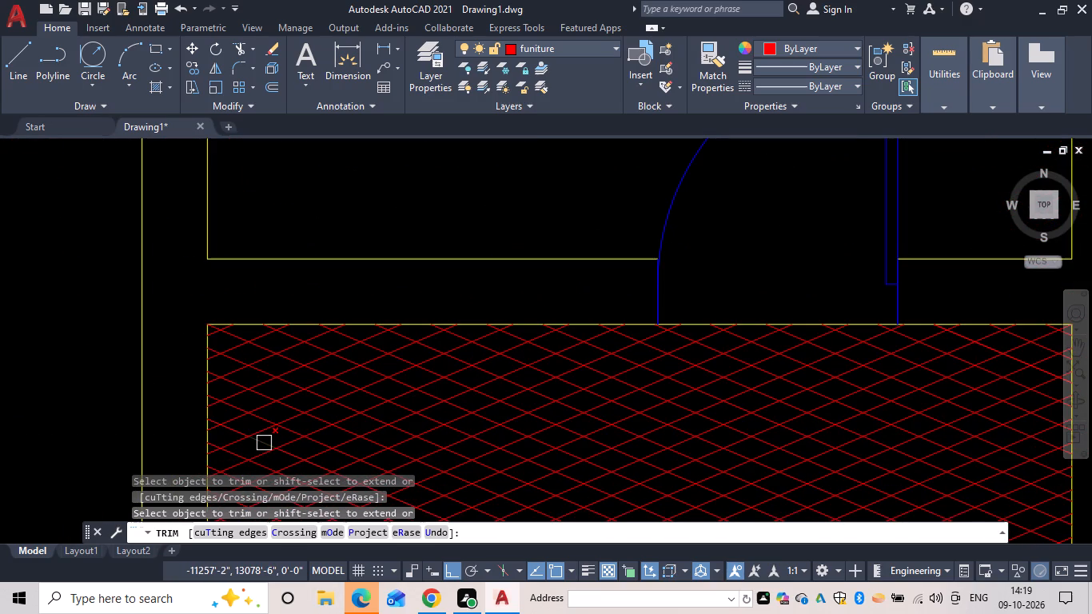
key("Escape")
In the room above the lattice, draw a counter line 2' up from the lower door's left jamb and across to the left wall.
type("l")
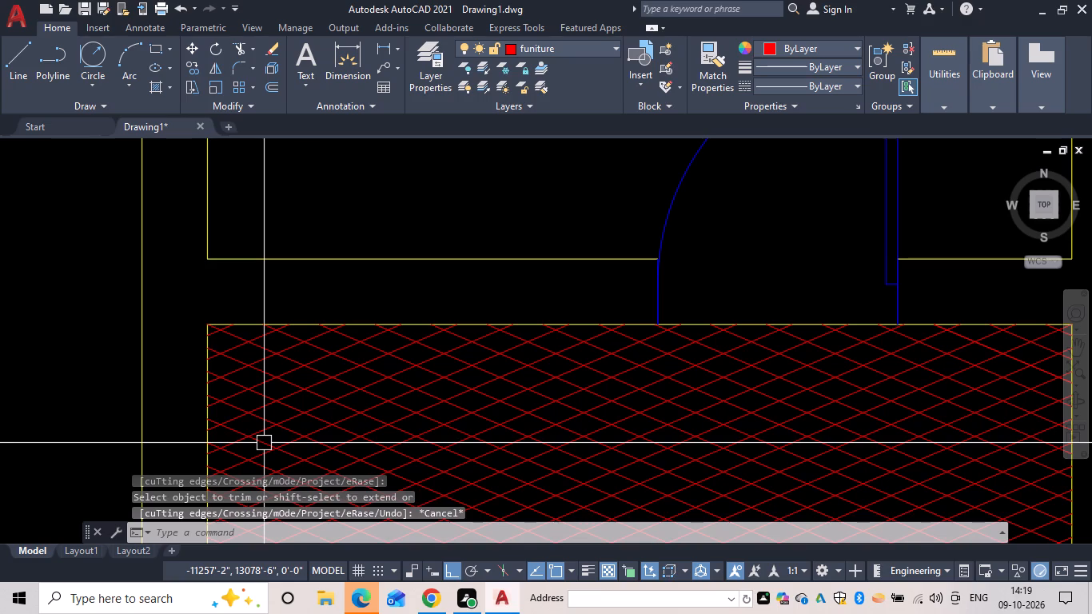
key("space")
scroll(301, 419, "down", 2)
middle_click_drag(287, 418, 266, 528)
scroll(278, 452, "down", 2)
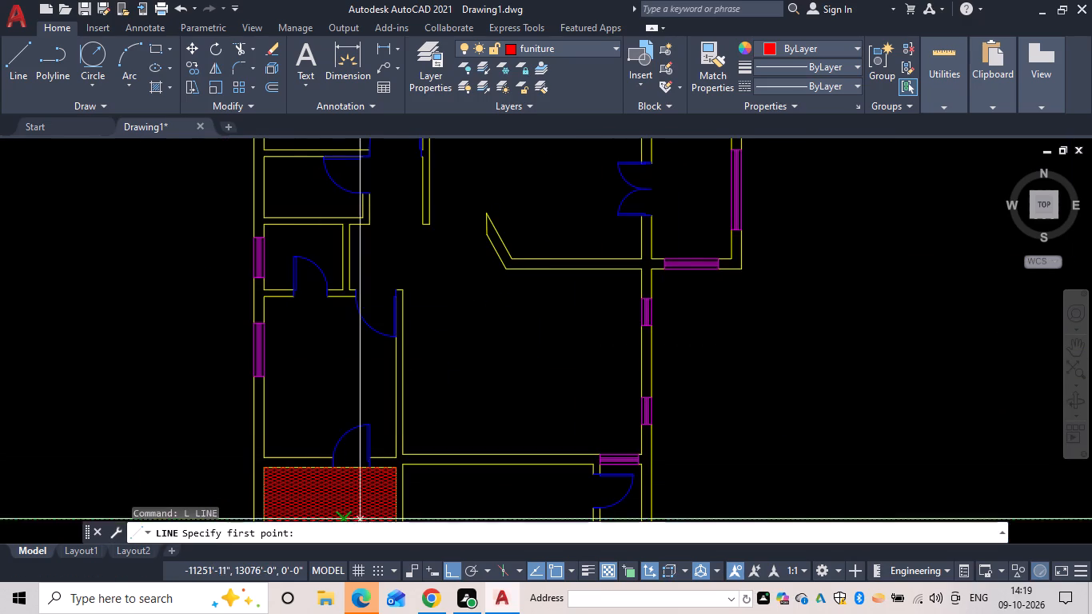
scroll(333, 451, "up", 3)
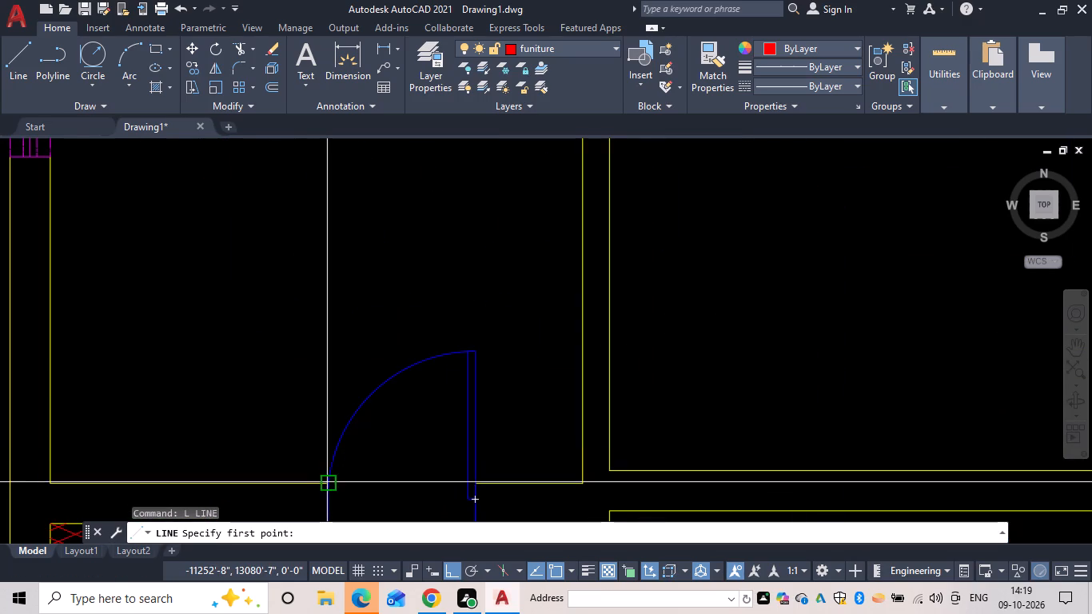
left_click_drag(327, 485, 324, 468)
type("2'")
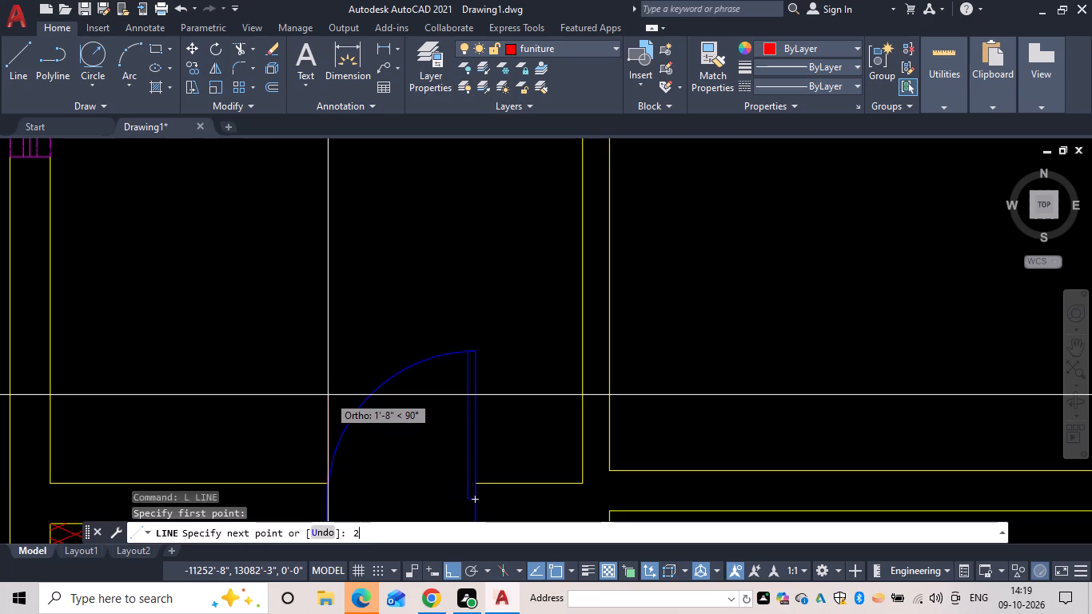
key("space")
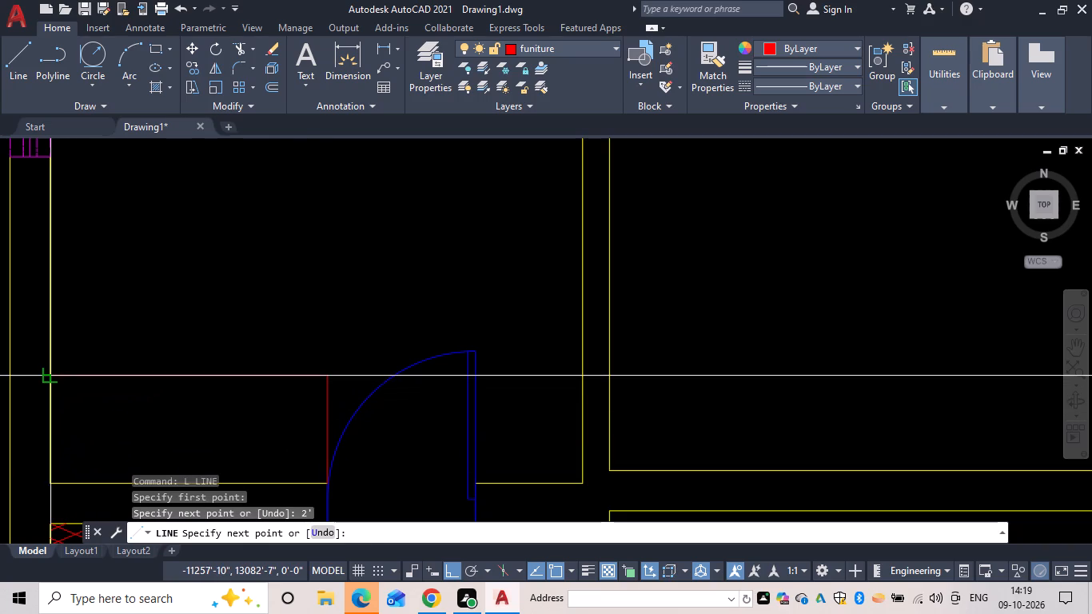
left_click_drag(50, 372, 69, 370)
Continue the counter line 2' back from the left wall and straight up to the room's upper wall.
type("2'")
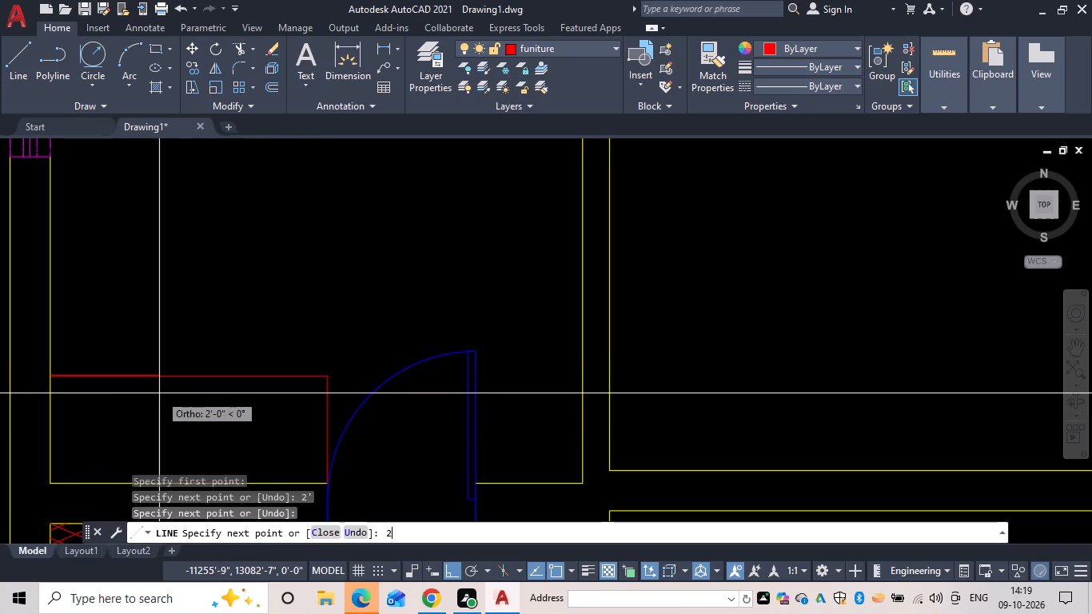
key("space")
scroll(64, 216, "down", 1)
middle_click_drag(64, 216, 114, 384)
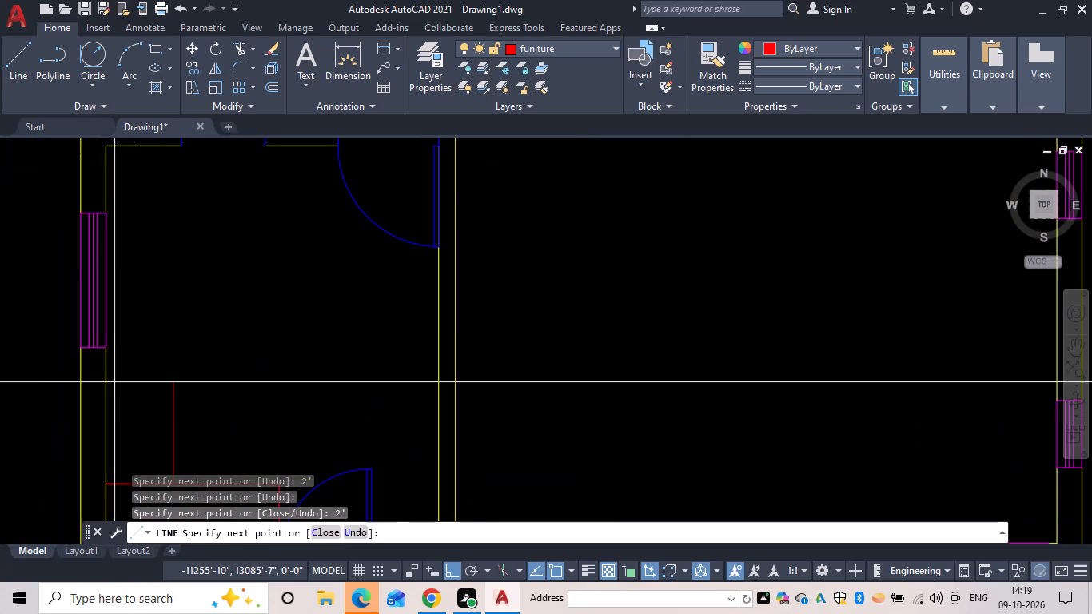
left_click_drag(173, 143, 175, 154)
key("Escape")
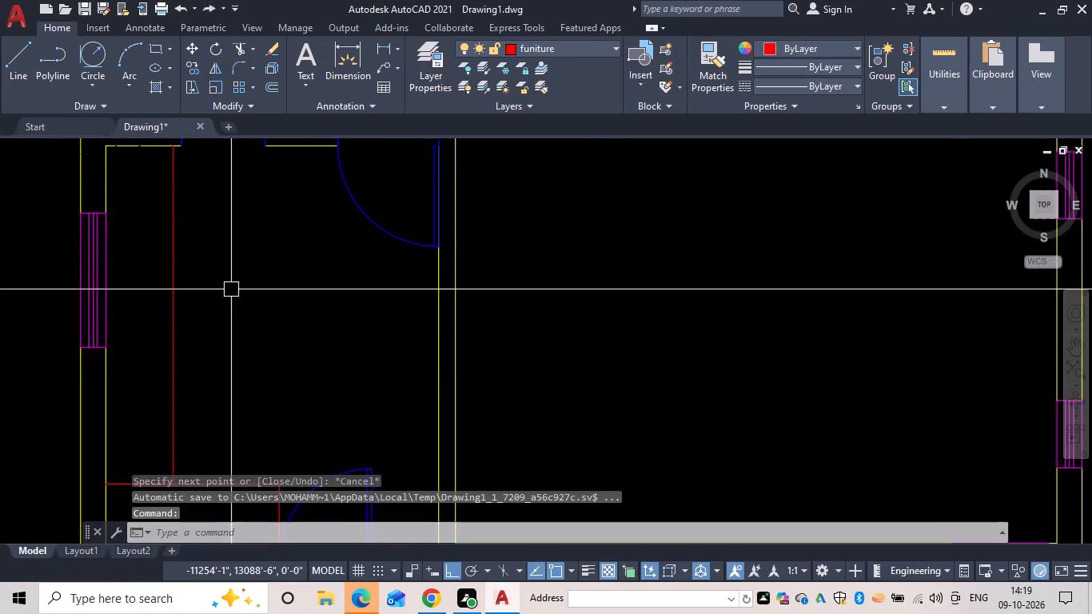
Trim the counter line segment between the left wall and the vertical counter edge to leave an open L-shaped corner.
middle_click_drag(229, 287, 231, 171)
scroll(225, 236, "down", 1)
key("t")
key("r")
key("space")
left_click_drag(170, 285, 170, 286)
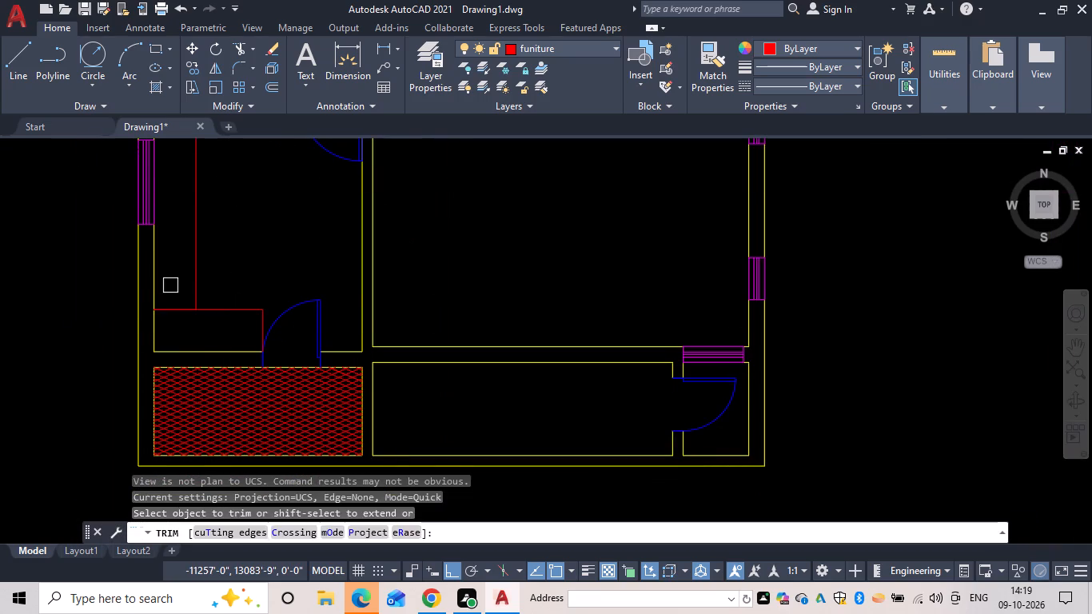
left_click_drag(170, 286, 210, 319)
scroll(233, 327, "down", 2)
middle_click(227, 324)
scroll(248, 332, "up", 1)
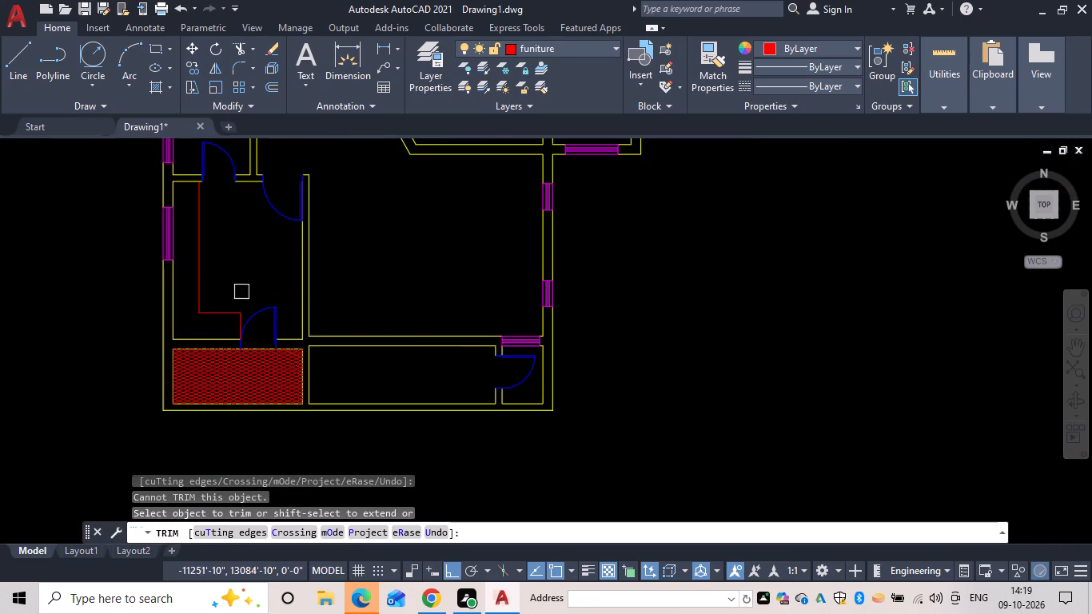
key("Escape")
Draw an upright rectangle in the counter room's lower-right corner, filling the space between the door and the right wall.
key("r")
key("e")
key("c")
key("space")
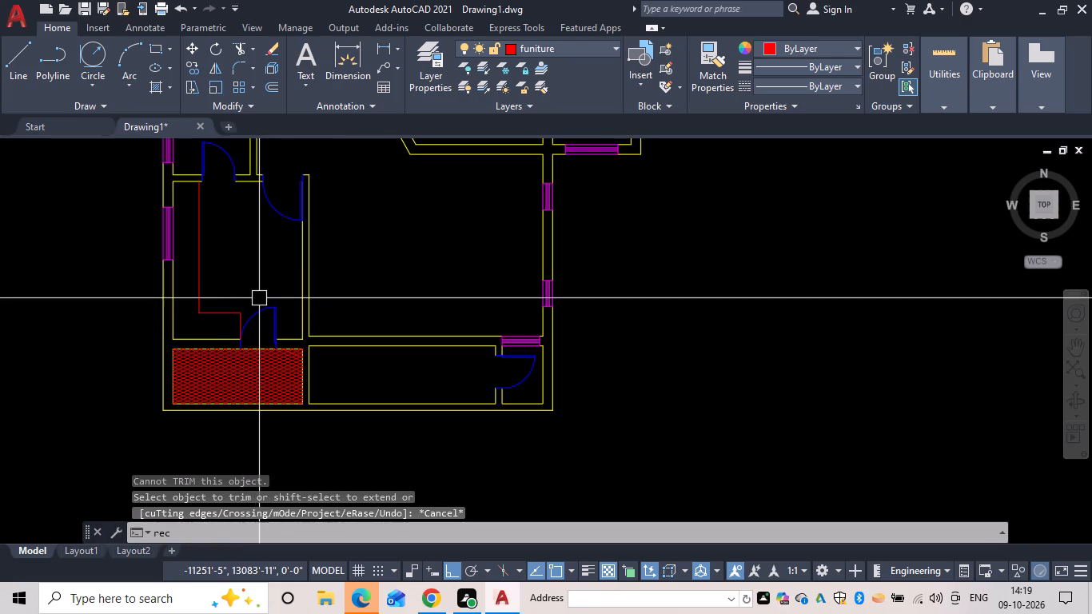
scroll(284, 321, "up", 2)
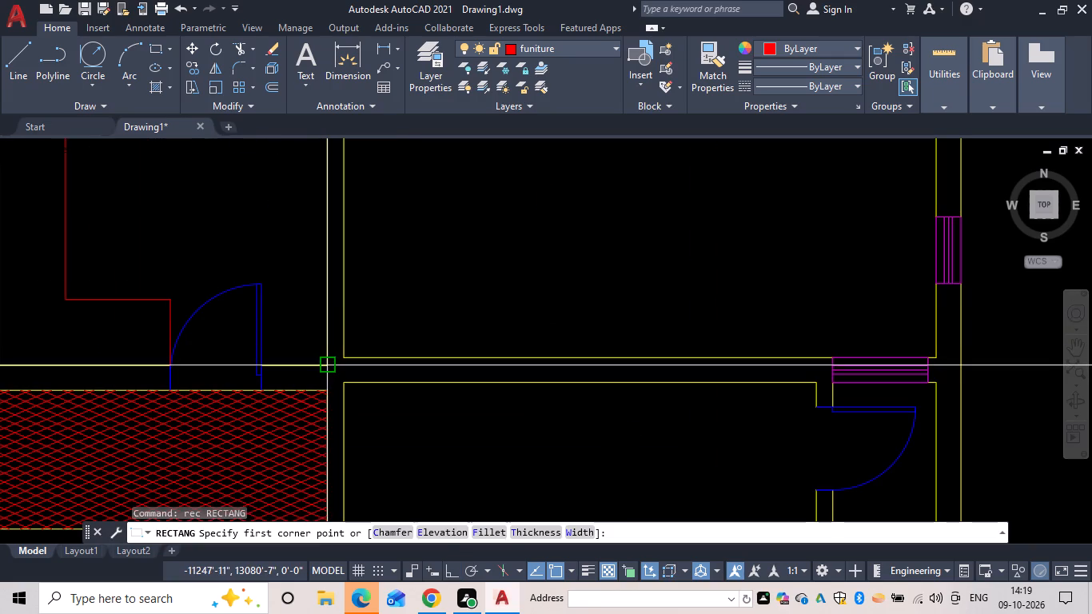
left_click(326, 365)
left_click(264, 250)
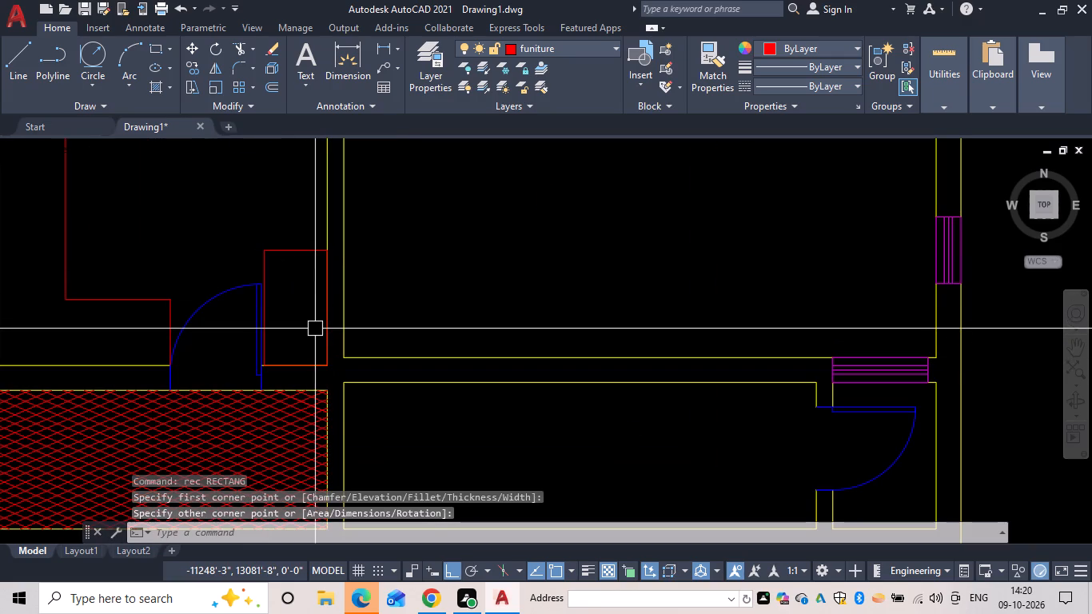
key("Escape")
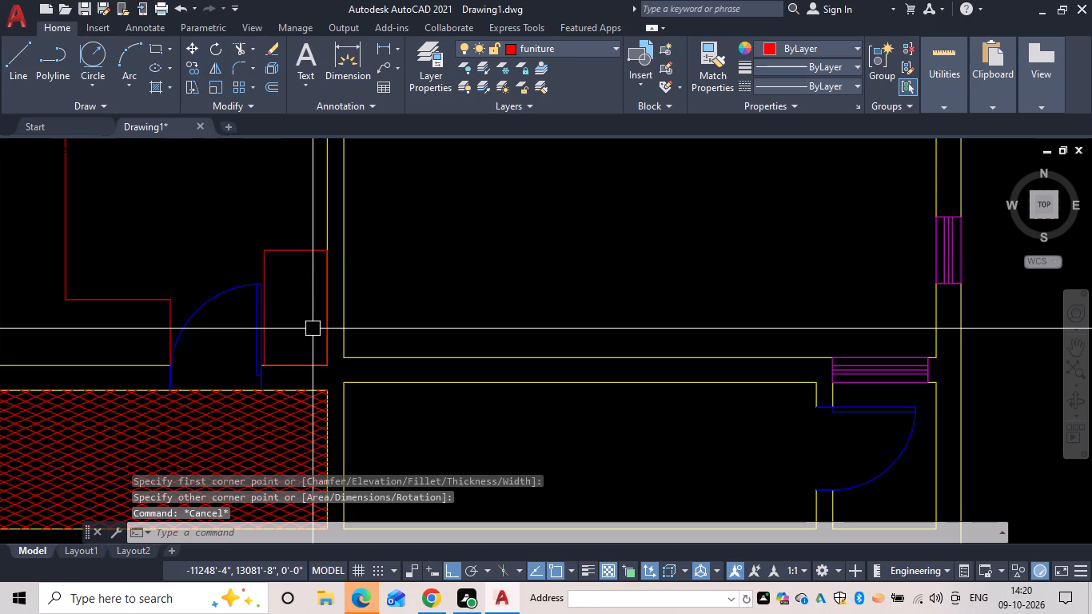
Draw a smaller, nearly square rectangle inside the upper part of the corner rectangle beside the door.
type("rec")
key("space")
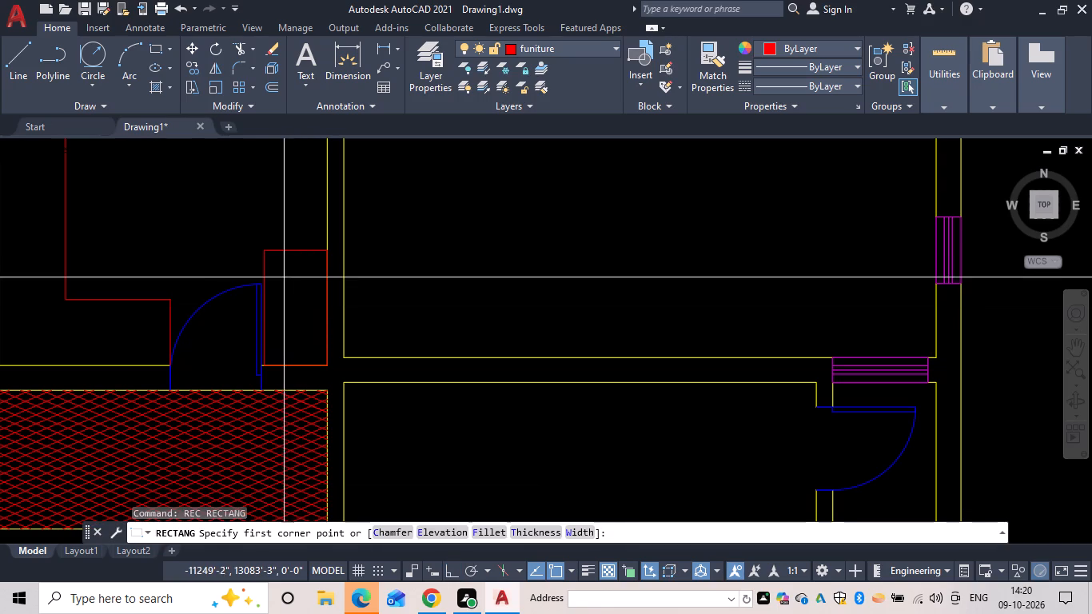
left_click_drag(273, 260, 278, 269)
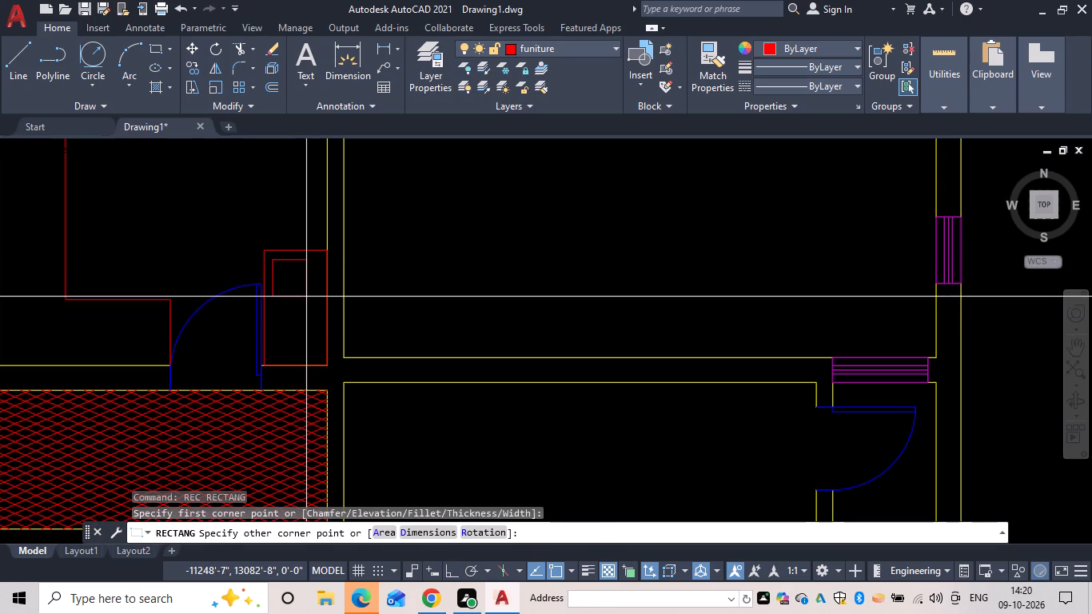
left_click(320, 312)
key("Escape")
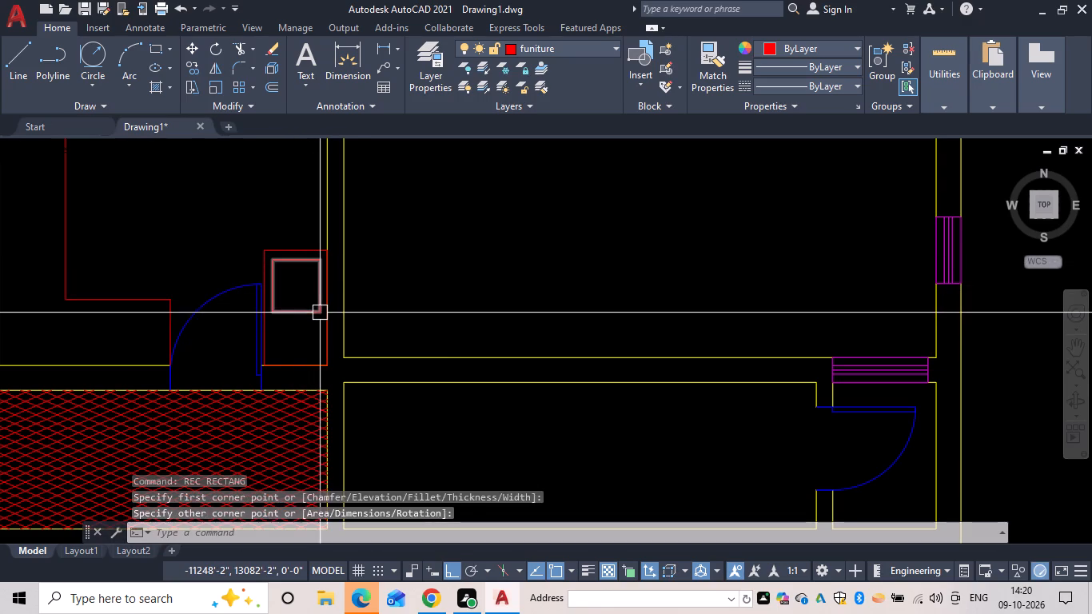
key("Escape")
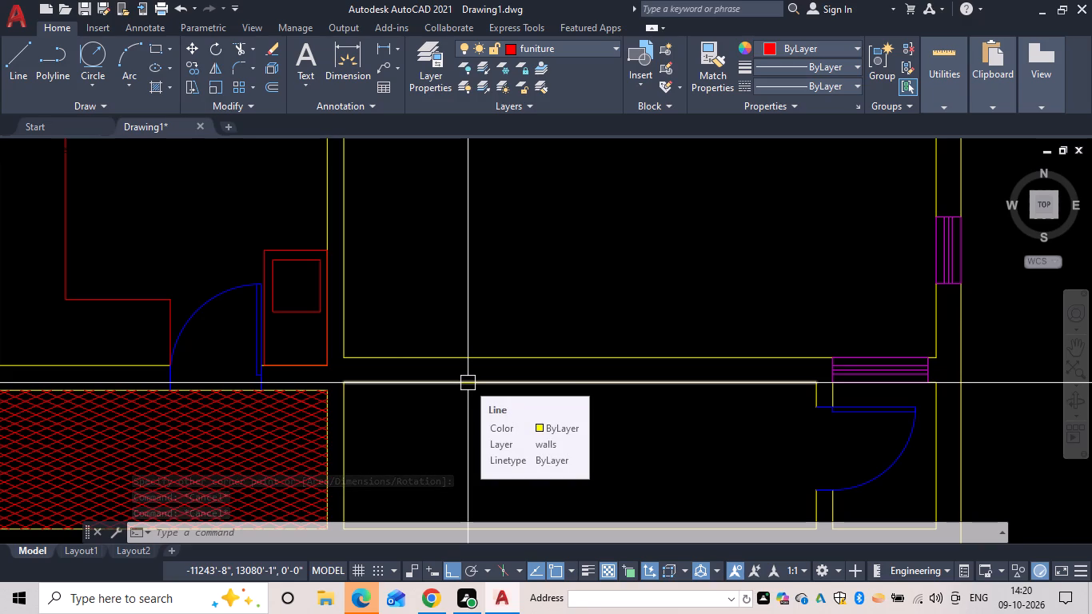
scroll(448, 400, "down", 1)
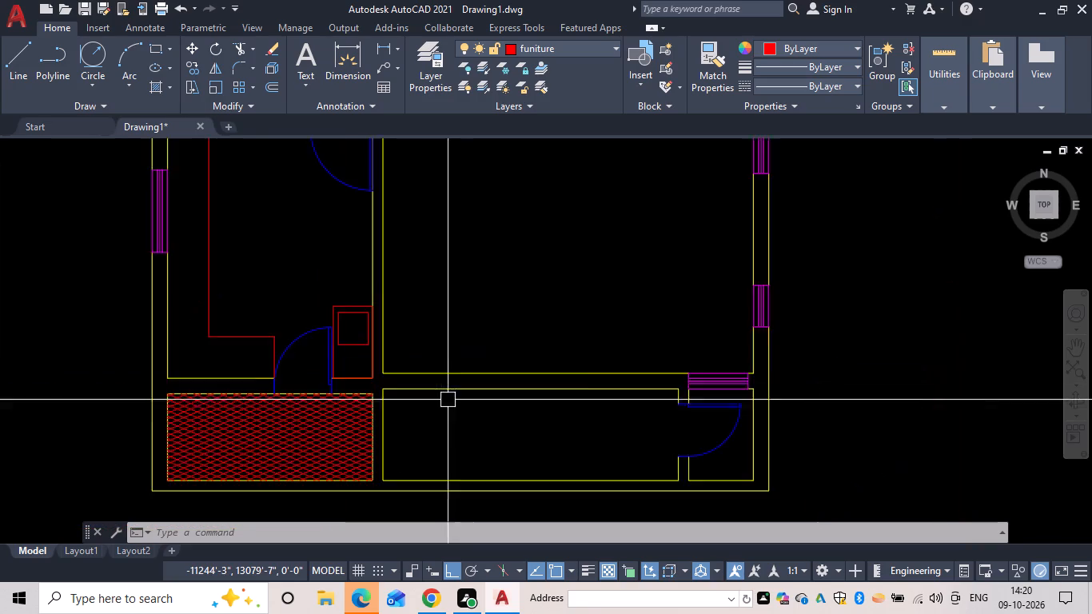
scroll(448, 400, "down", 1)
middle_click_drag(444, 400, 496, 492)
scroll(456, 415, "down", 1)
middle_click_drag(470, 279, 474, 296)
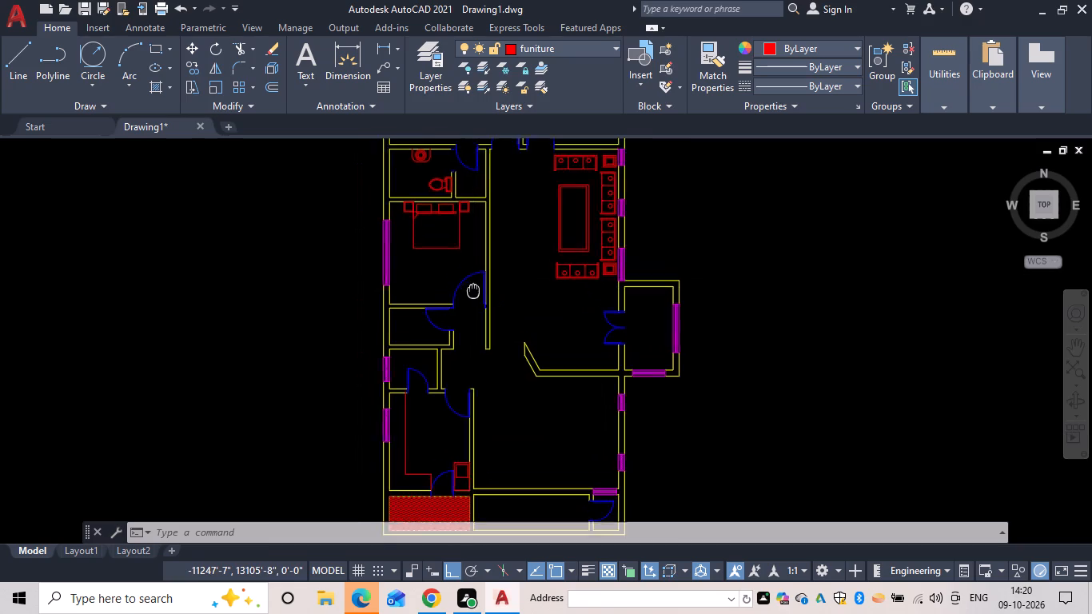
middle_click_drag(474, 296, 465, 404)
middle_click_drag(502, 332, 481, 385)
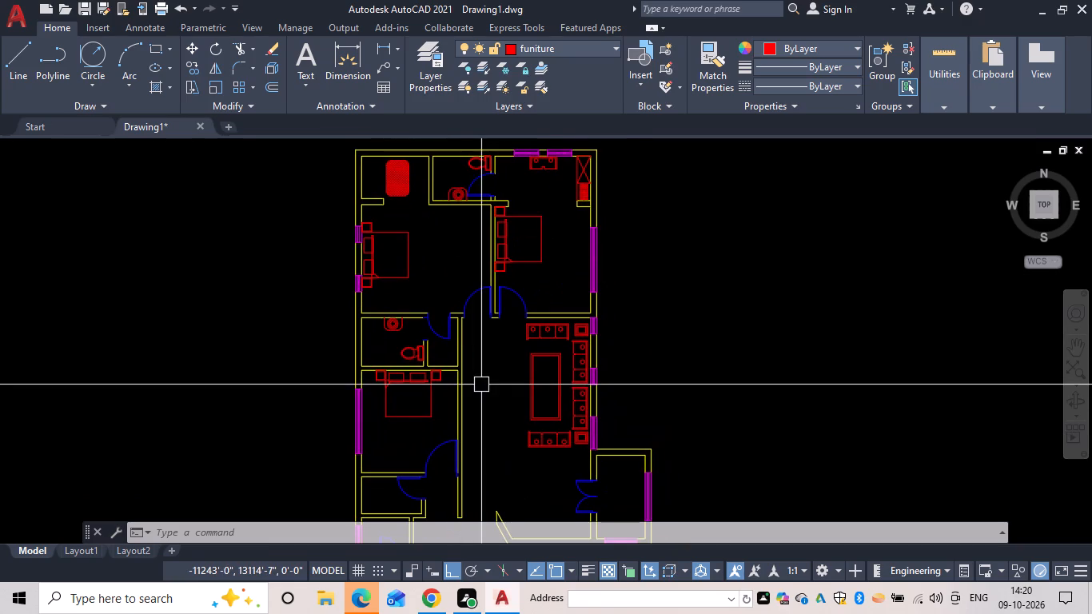
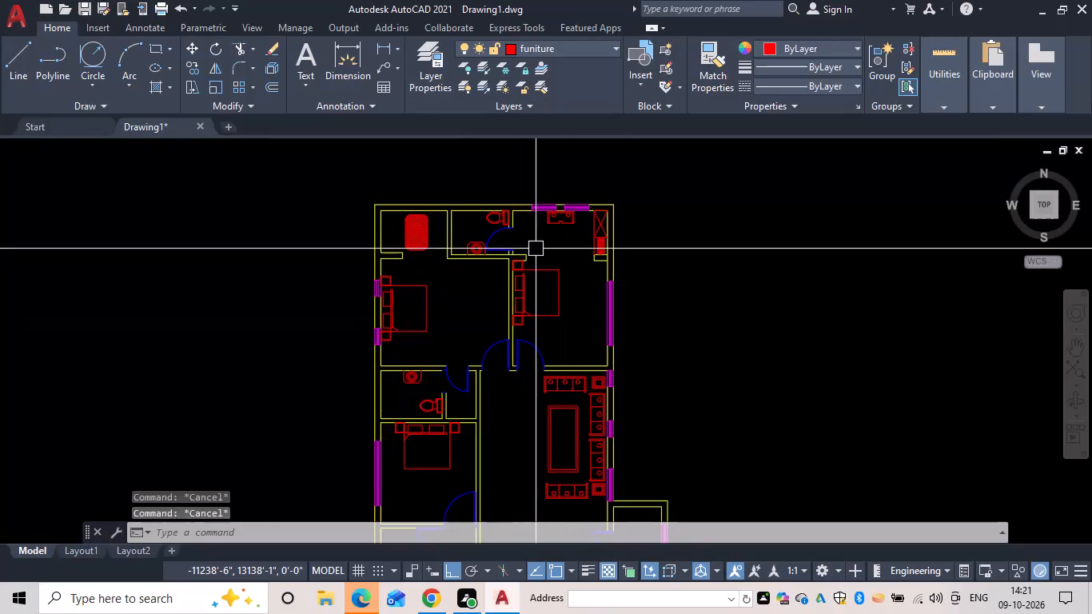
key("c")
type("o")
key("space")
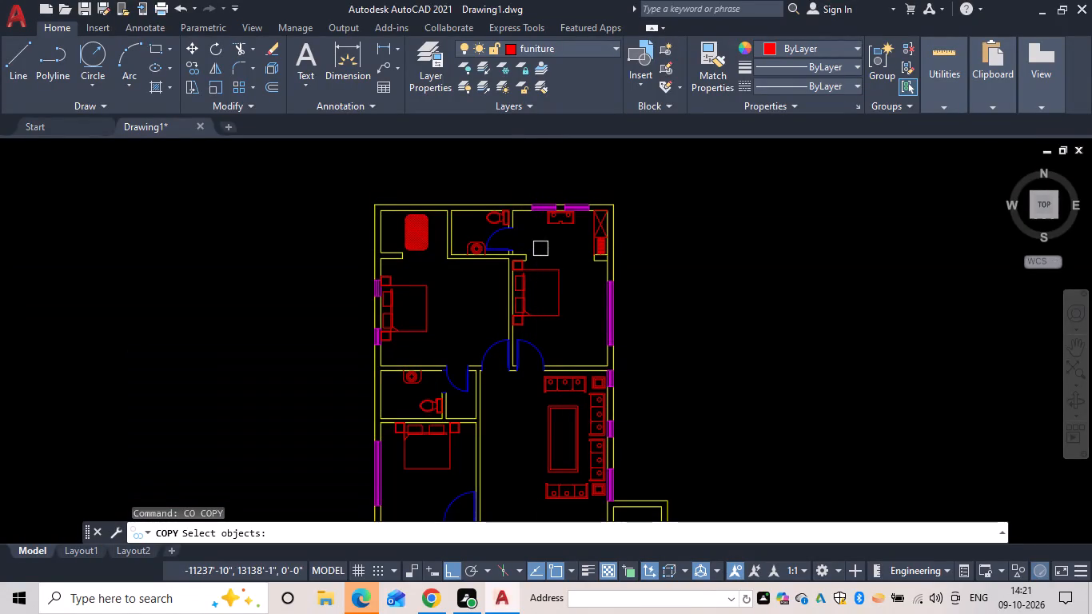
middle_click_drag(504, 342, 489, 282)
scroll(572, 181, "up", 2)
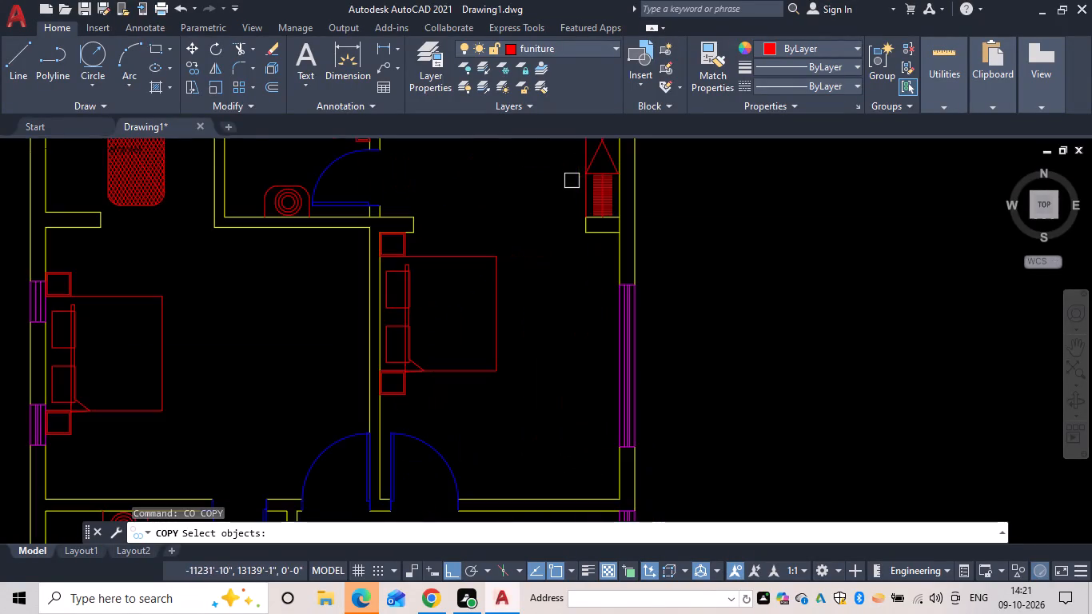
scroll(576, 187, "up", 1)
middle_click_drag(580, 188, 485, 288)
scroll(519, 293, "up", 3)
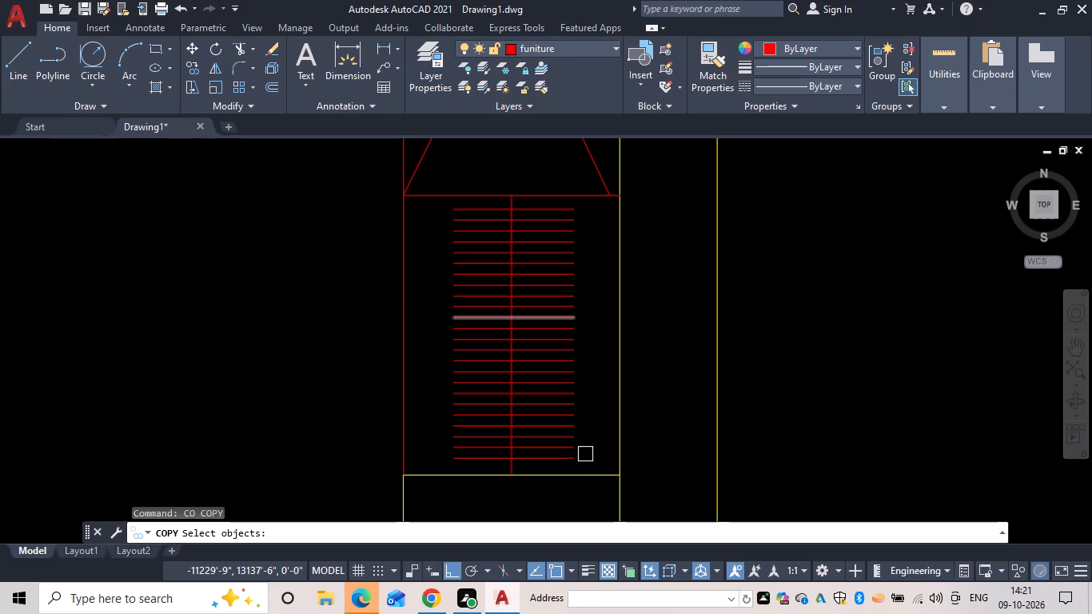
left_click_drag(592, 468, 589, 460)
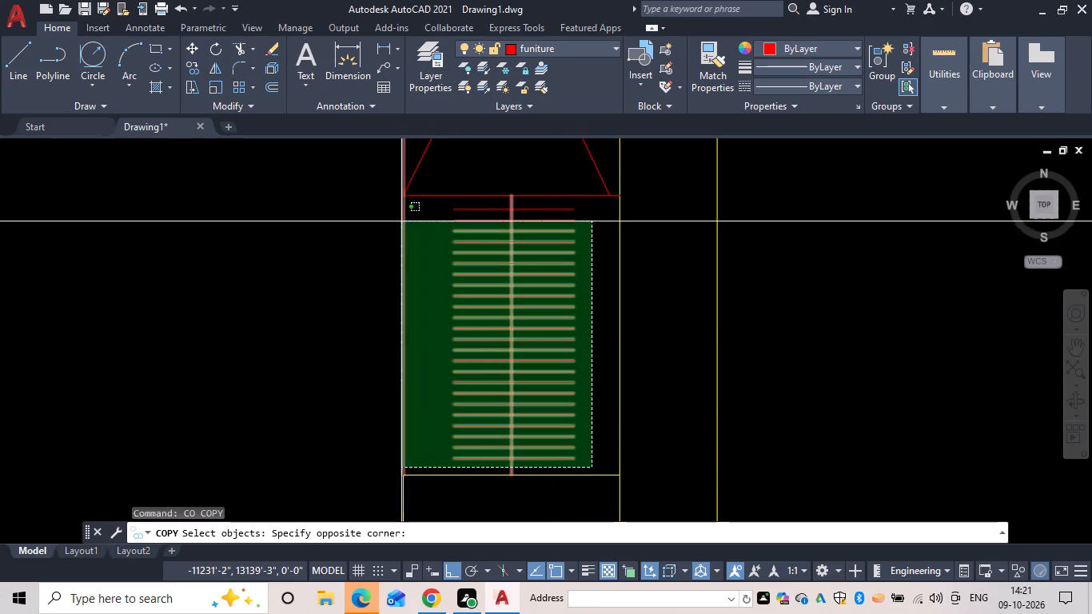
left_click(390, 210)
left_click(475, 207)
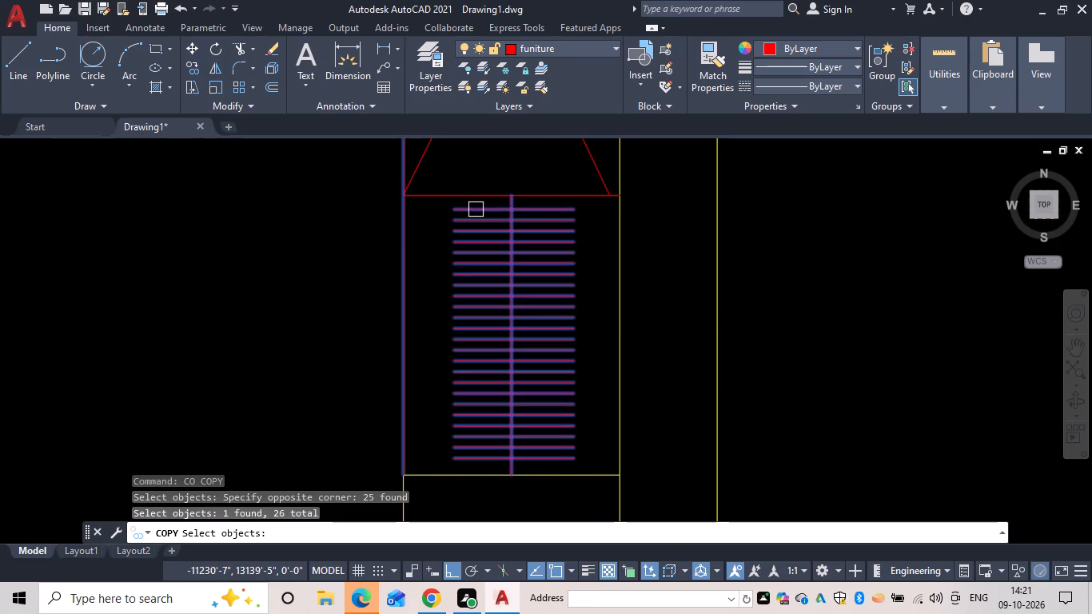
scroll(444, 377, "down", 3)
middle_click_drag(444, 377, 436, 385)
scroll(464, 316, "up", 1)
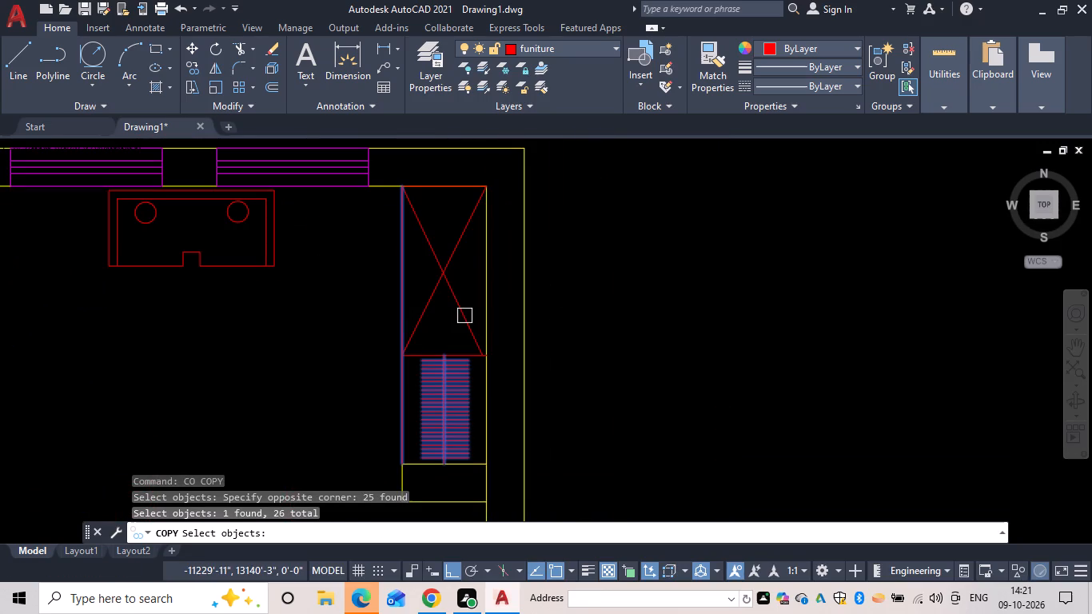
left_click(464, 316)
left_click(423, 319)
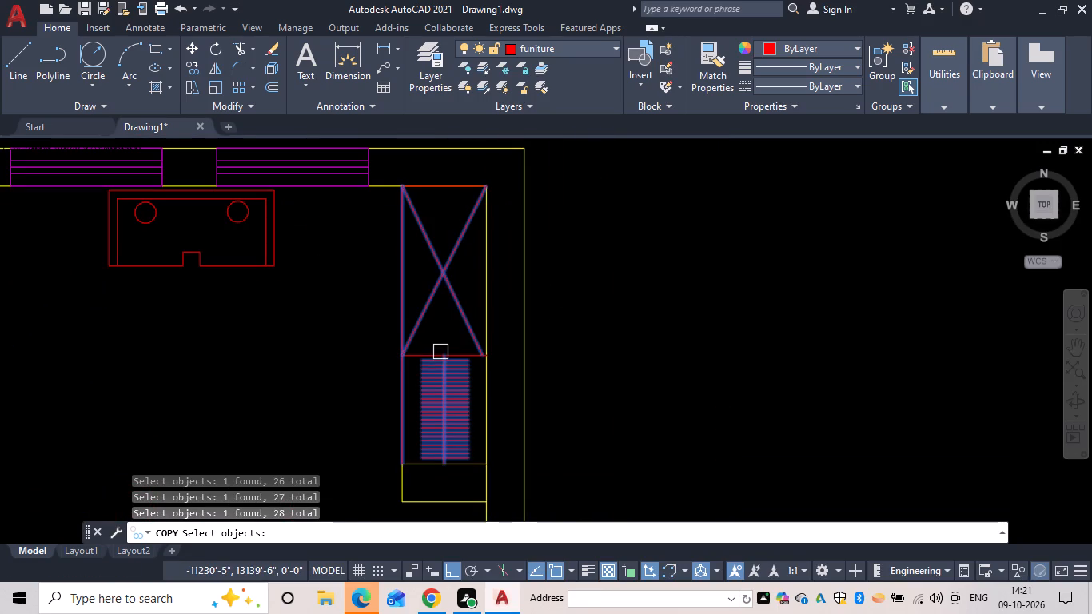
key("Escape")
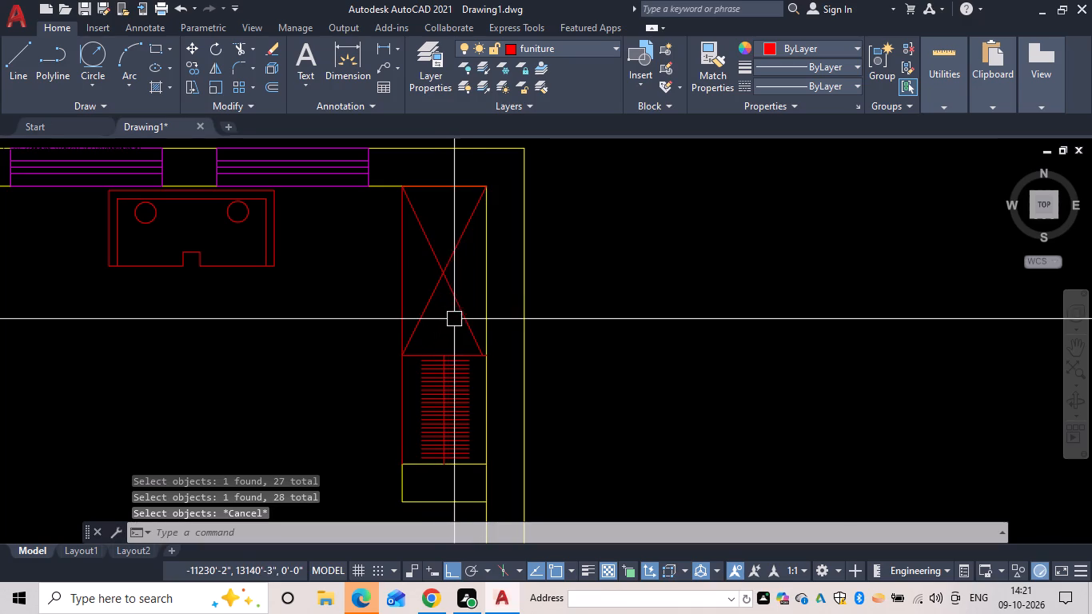
Copy the clothes rod with its hanger lines from the upper-right wardrobe straight down to below the living room's corner table.
scroll(472, 457, "up", 4)
left_click_drag(460, 495, 449, 477)
scroll(357, 295, "down", 2)
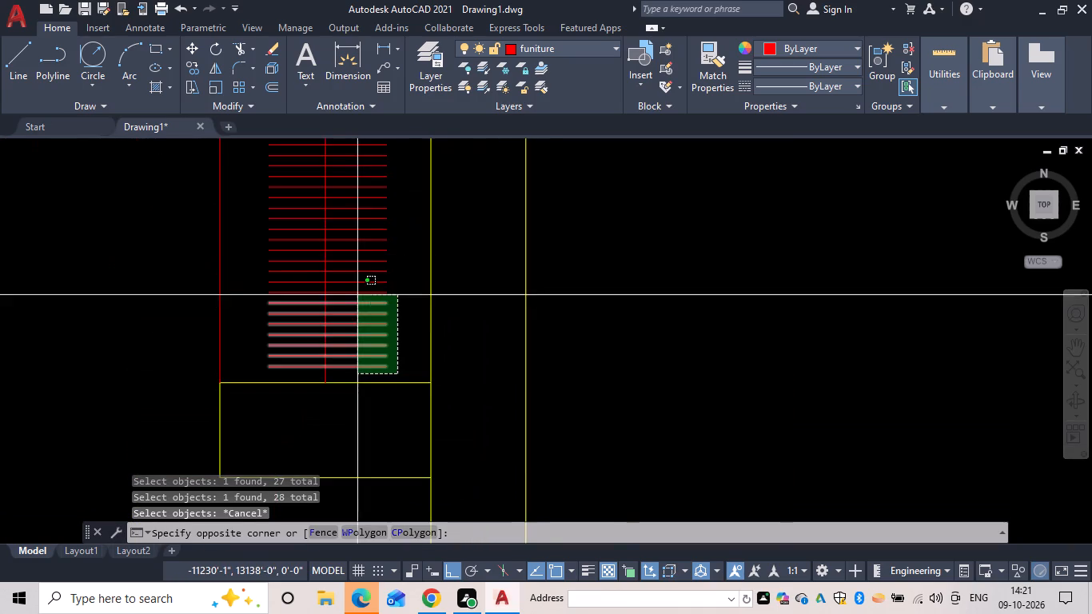
middle_click(357, 295)
scroll(298, 215, "down", 1)
middle_click_drag(309, 264, 328, 391)
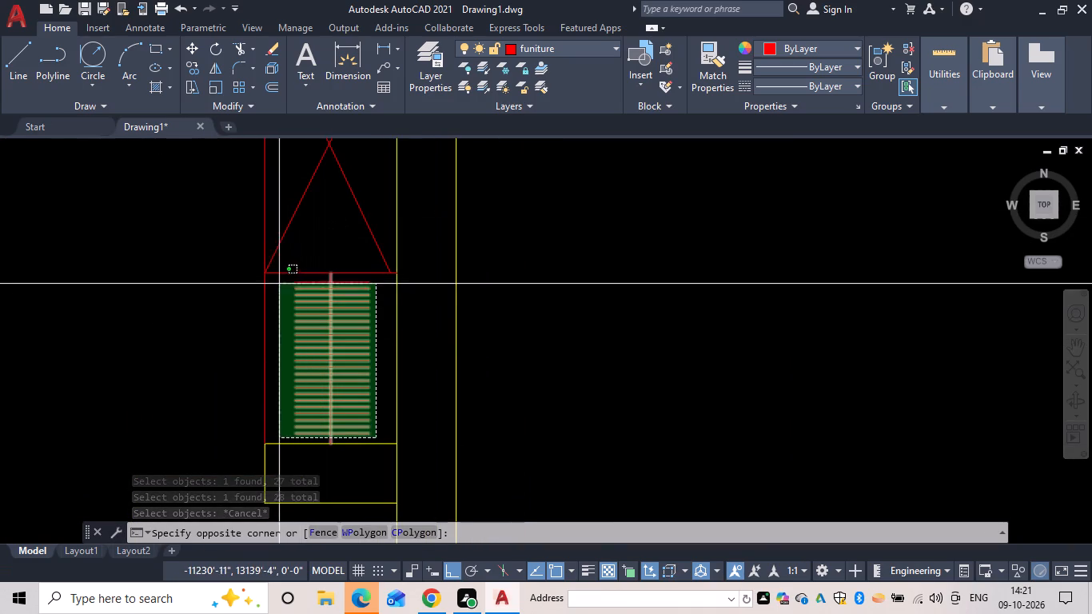
left_click(281, 278)
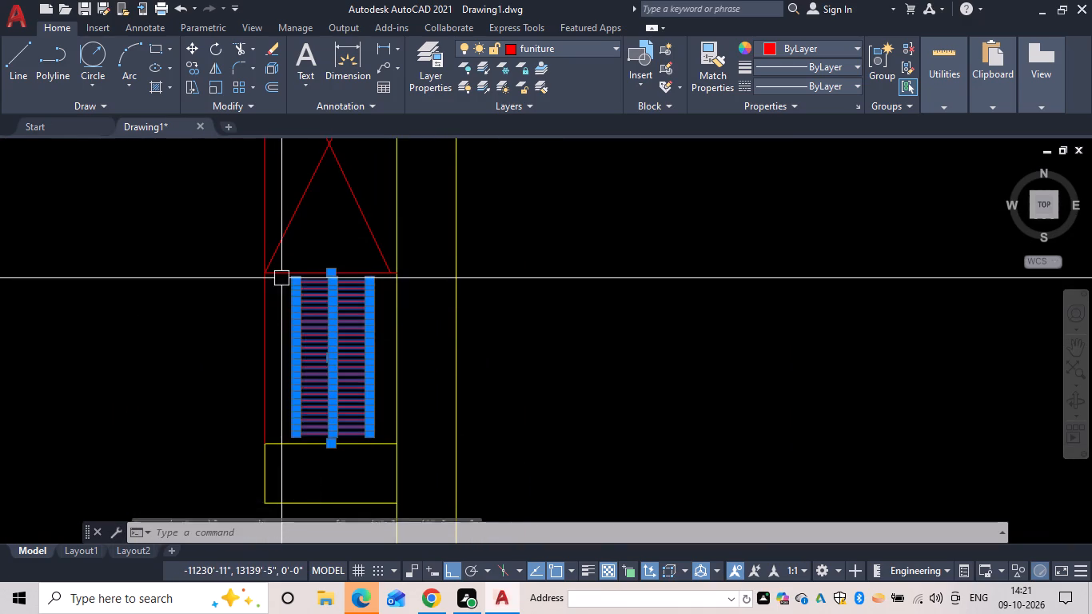
key("c")
type("o")
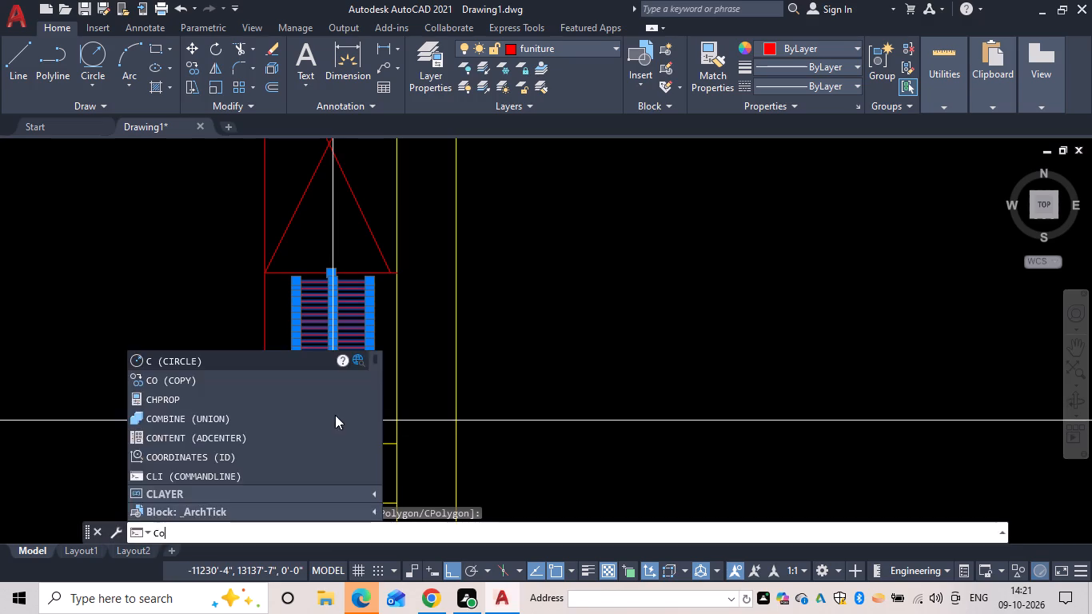
key("space")
left_click(326, 378)
scroll(280, 453, "down", 2)
middle_click_drag(272, 442, 476, 228)
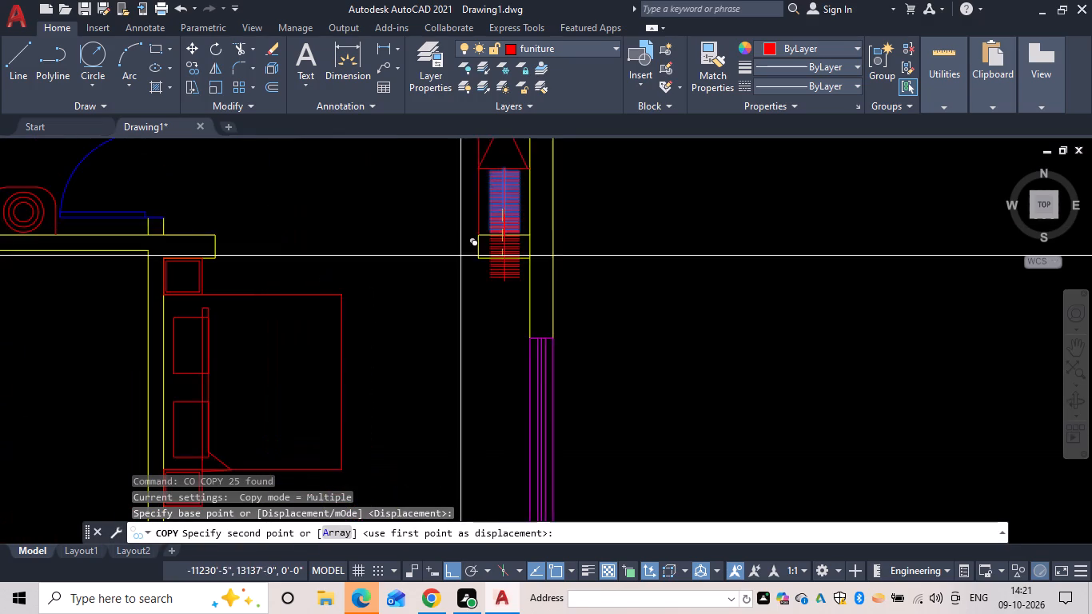
scroll(405, 363, "down", 1)
middle_click_drag(405, 363, 530, 209)
scroll(526, 345, "down", 1)
middle_click_drag(521, 341, 528, 287)
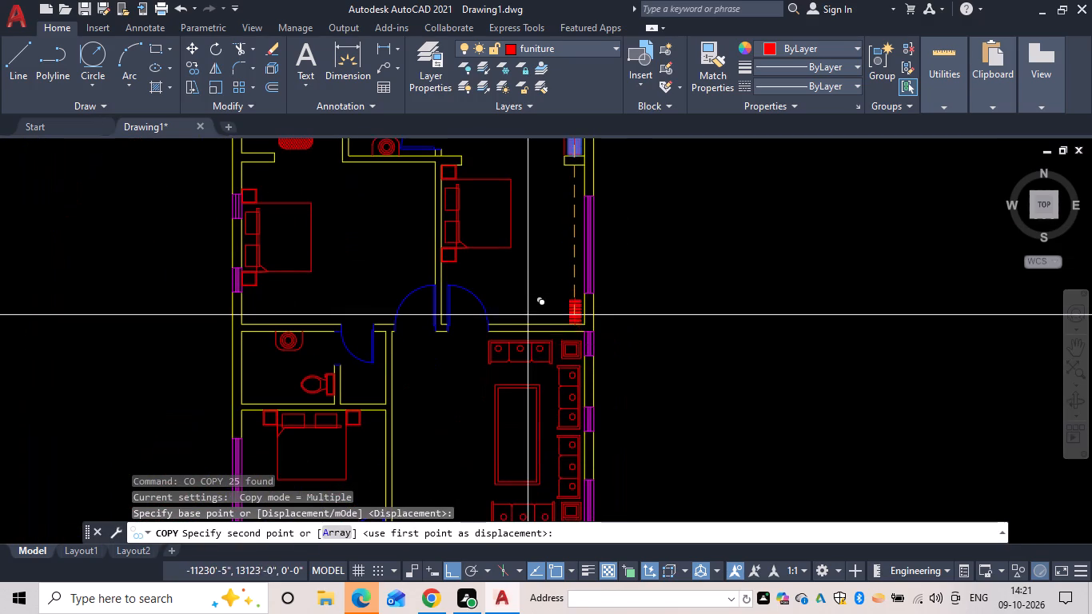
middle_click_drag(526, 343, 527, 213)
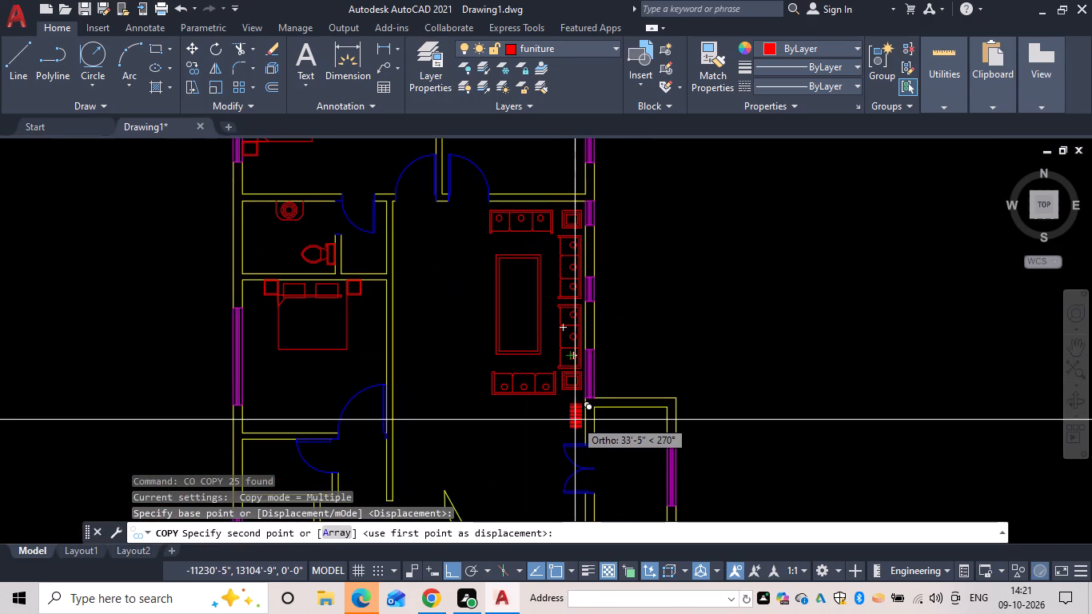
left_click(568, 412)
key("Escape")
Move the copied rod and hanger lines horizontally into the bedroom across the hall, near its lower-left corner.
scroll(604, 403, "up", 2)
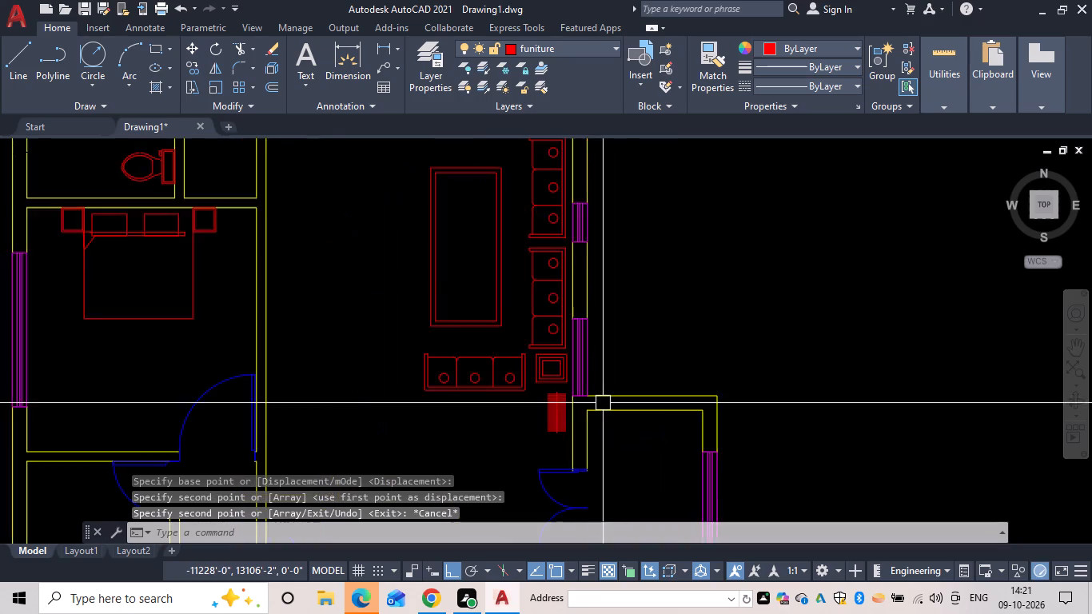
type("m")
key("space")
scroll(537, 456, "up", 3)
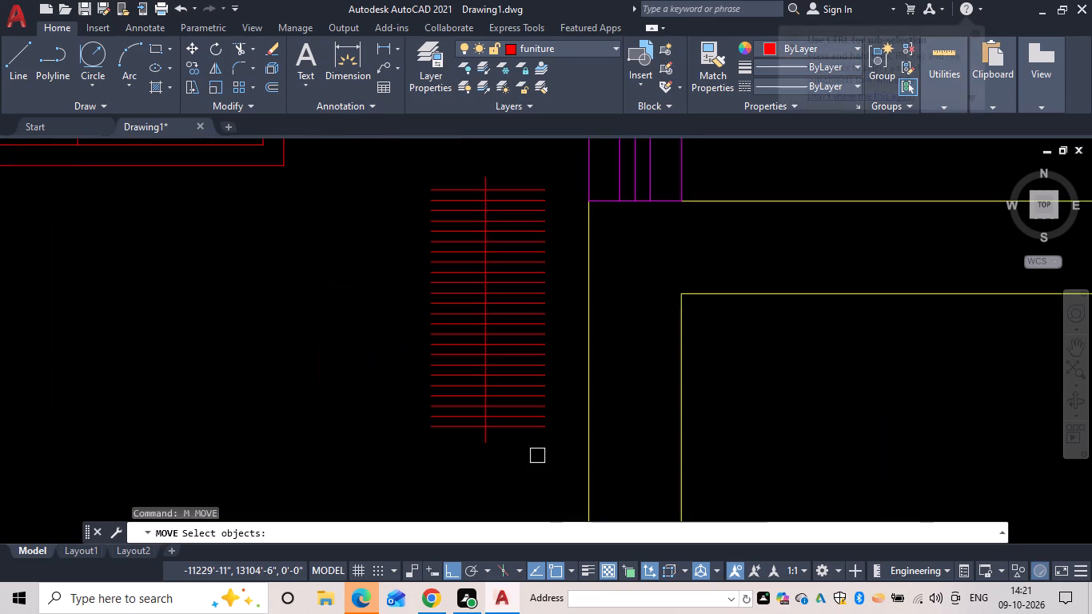
left_click_drag(544, 464, 527, 417)
left_click(428, 182)
key("space")
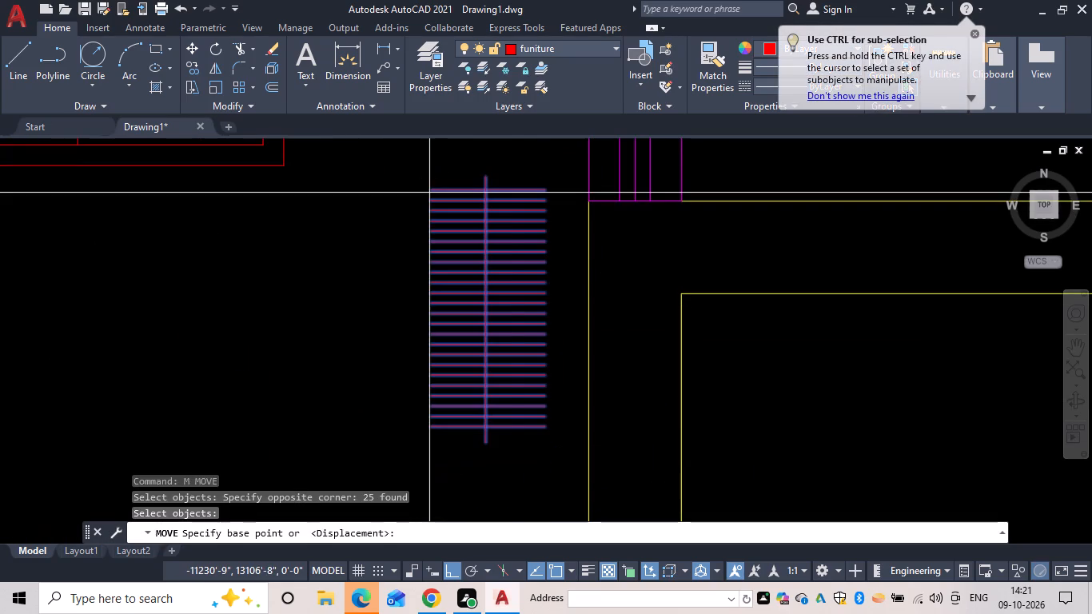
left_click_drag(513, 310, 505, 316)
scroll(306, 329, "down", 3)
middle_click_drag(295, 327, 692, 313)
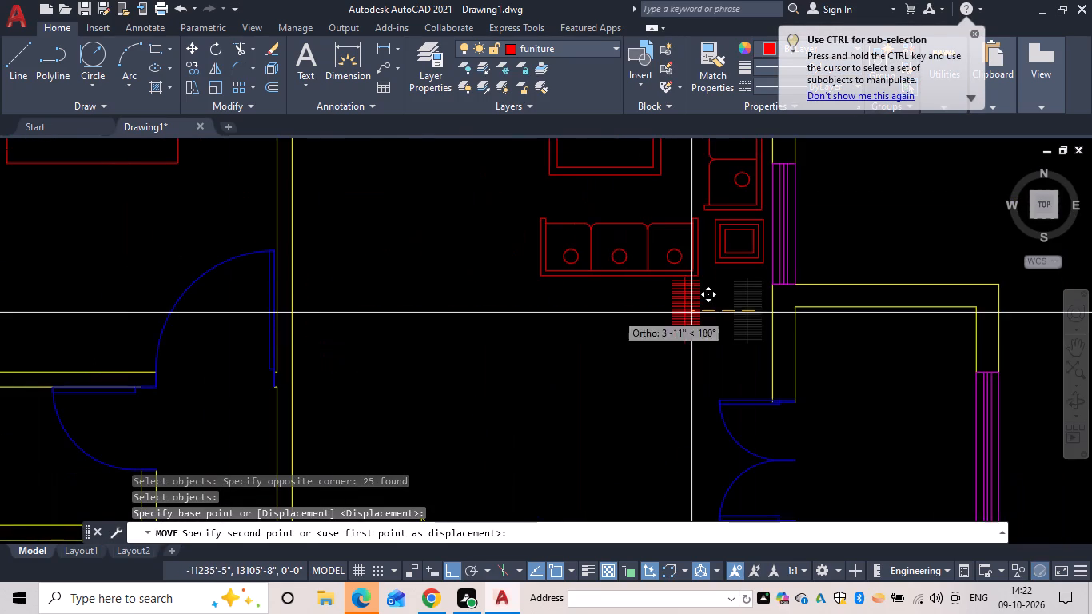
middle_click_drag(125, 313, 439, 313)
left_click(309, 344)
key("Escape")
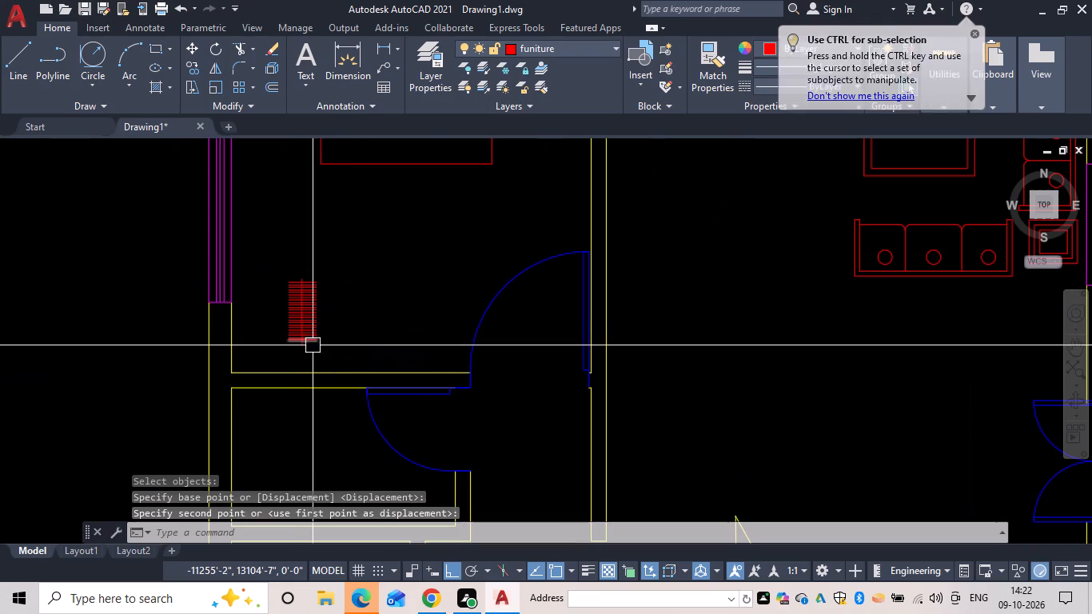
Rotate the copied rod and hanger lines a quarter turn so the rod lies horizontally.
left_click_drag(334, 354, 309, 323)
left_click(281, 277)
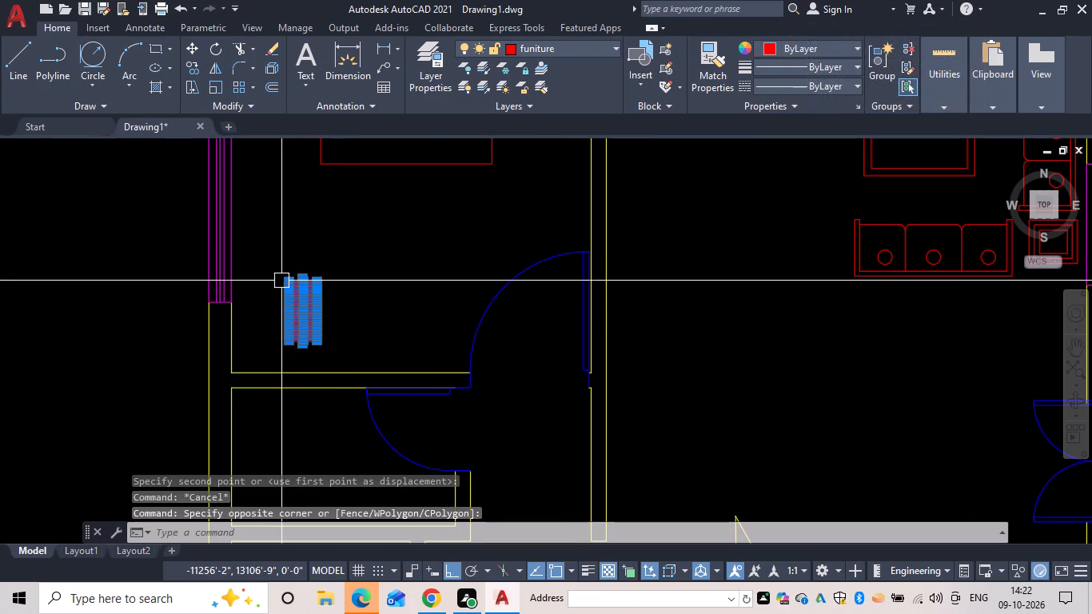
type("ro")
key("space")
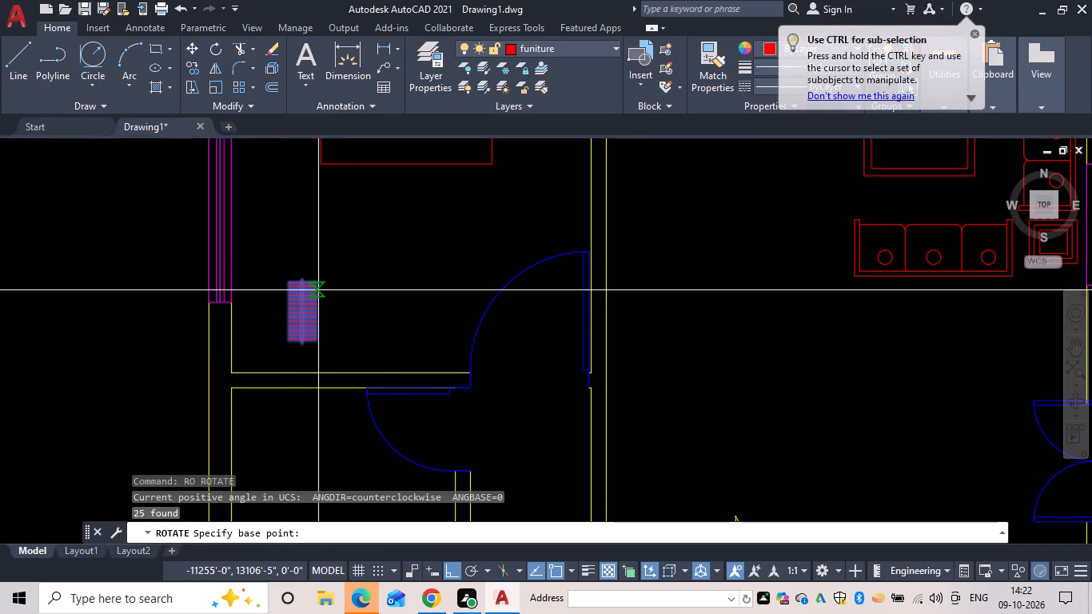
left_click_drag(317, 283, 323, 295)
left_click(357, 333)
key("Escape")
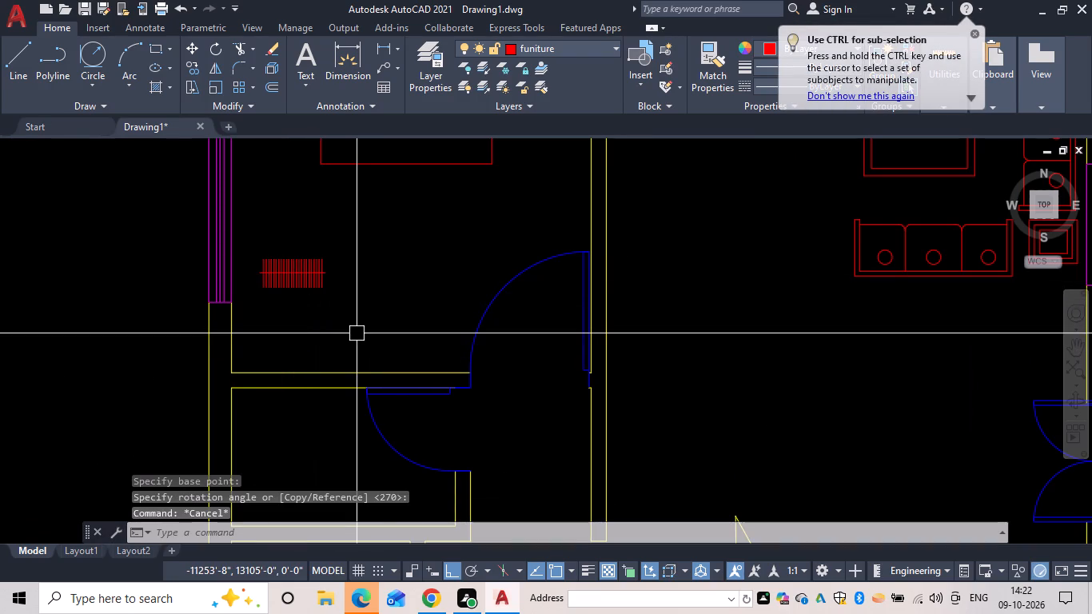
Move the rod and hanger lines so the rod's left end meets the bedroom's left wall, just above the bottom wall.
key("m")
key("space")
left_click_drag(335, 325, 324, 305)
left_click(277, 233)
left_click_drag(313, 343, 275, 294)
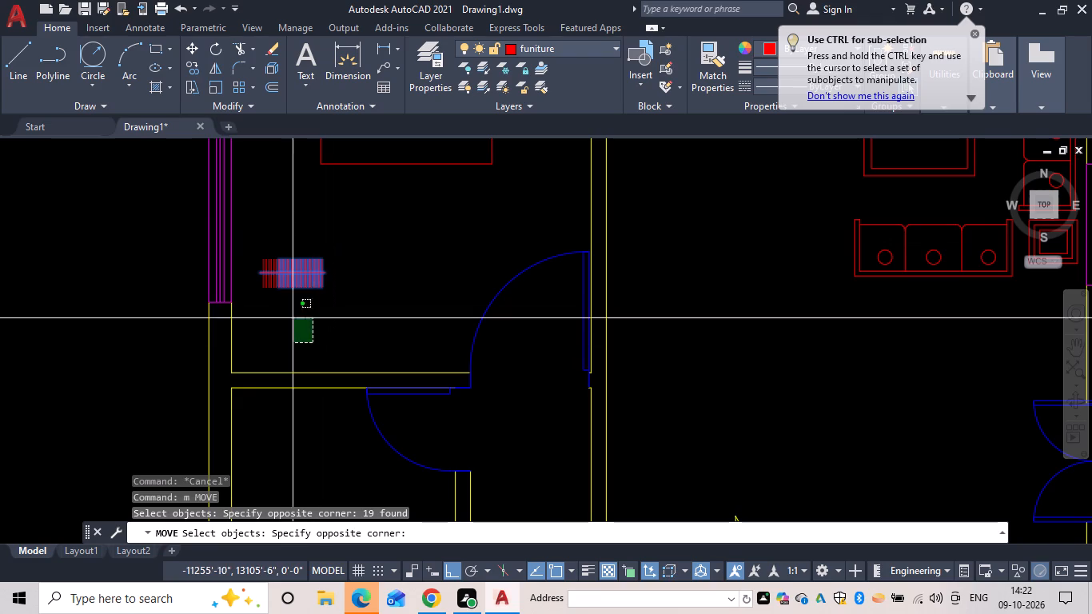
left_click(249, 245)
scroll(276, 285, "up", 3)
key("space")
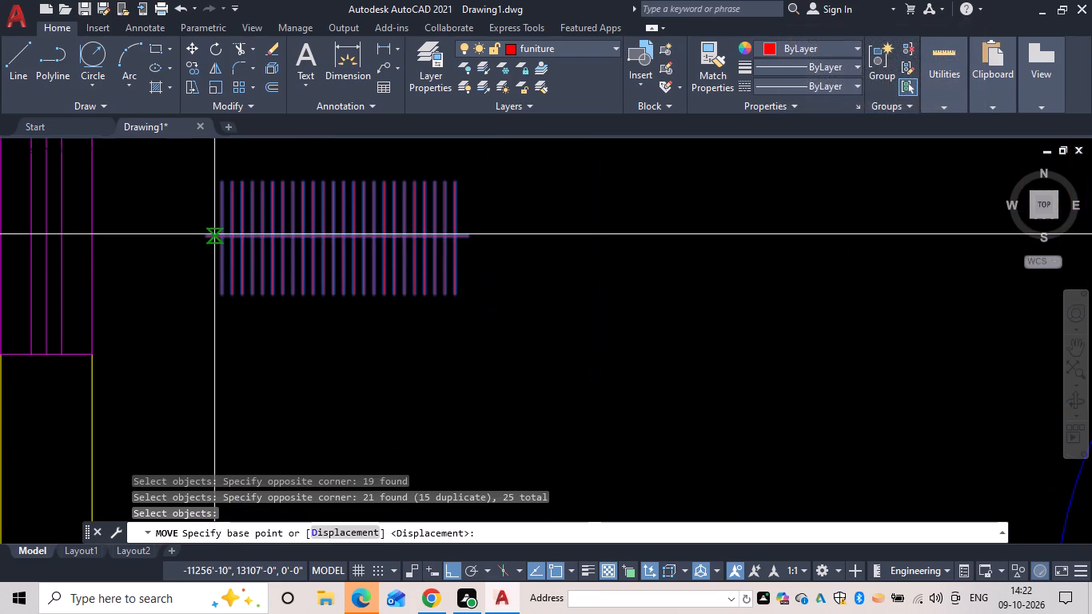
left_click(205, 235)
middle_click_drag(221, 314, 261, 186)
scroll(272, 212, "down", 2)
middle_click_drag(285, 246, 289, 227)
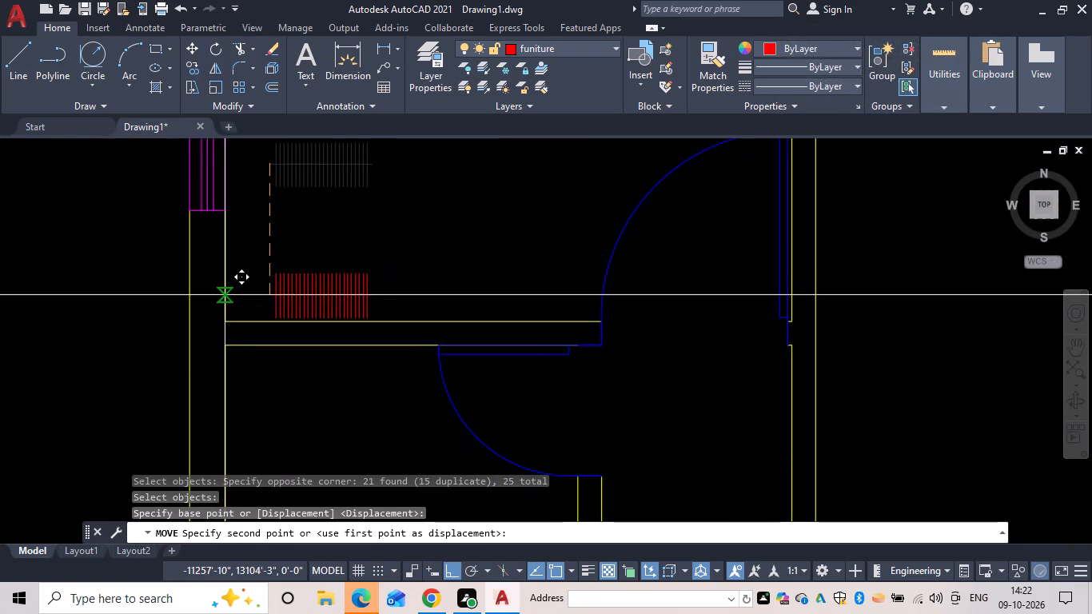
left_click(225, 295)
key("Escape")
Shift the rightmost hanger line horizontally to the right, away from the other hanger lines.
left_click(329, 297)
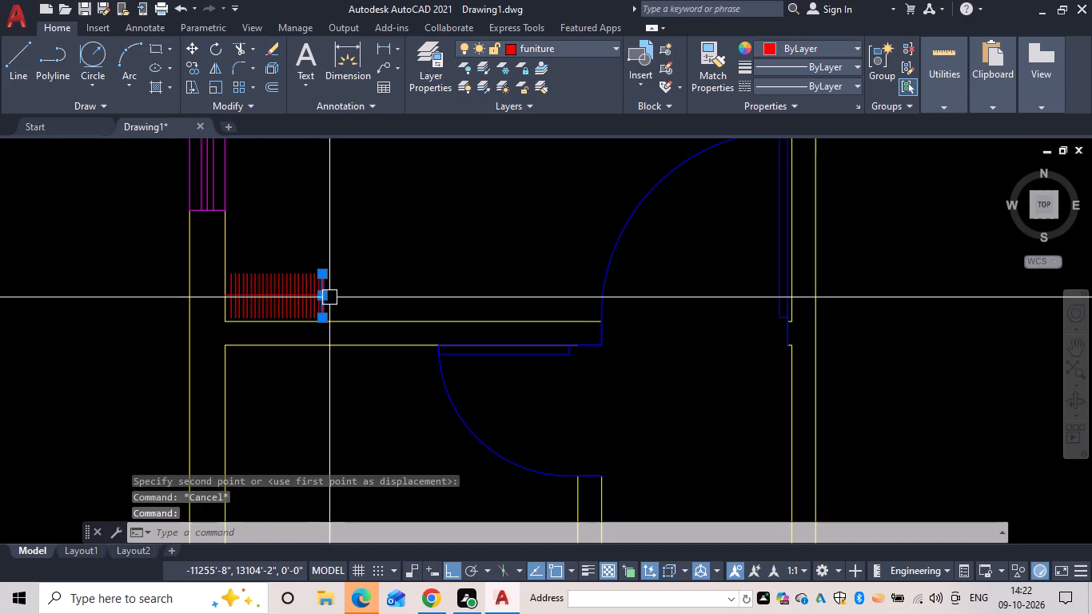
left_click(324, 298)
left_click(385, 300)
key("Escape")
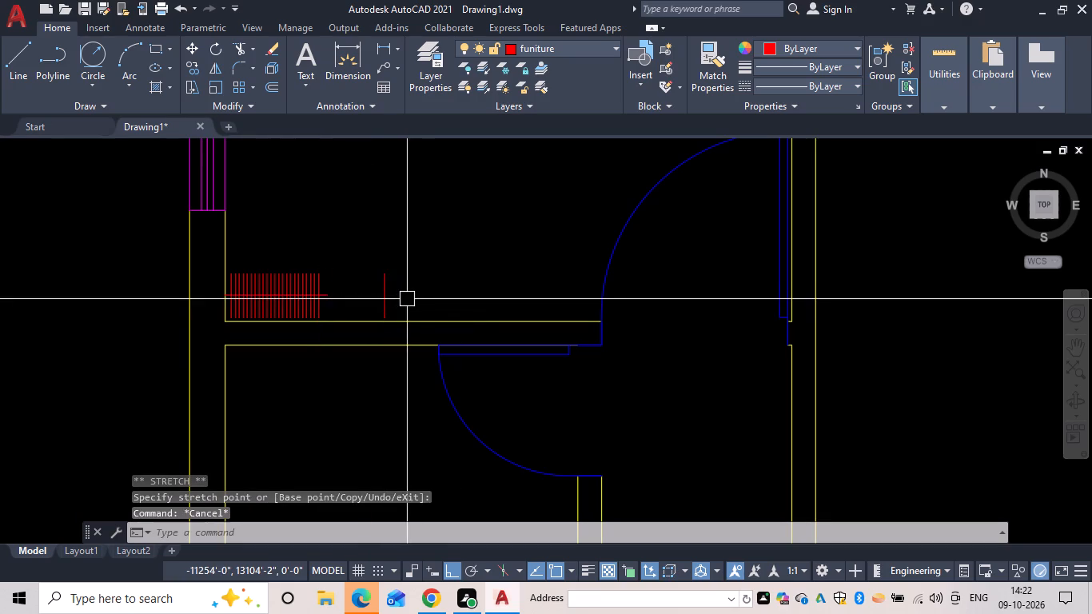
Extend the horizontal rod to the separated hanger line on the right.
scroll(326, 300, "up", 1)
type("ex")
key("space")
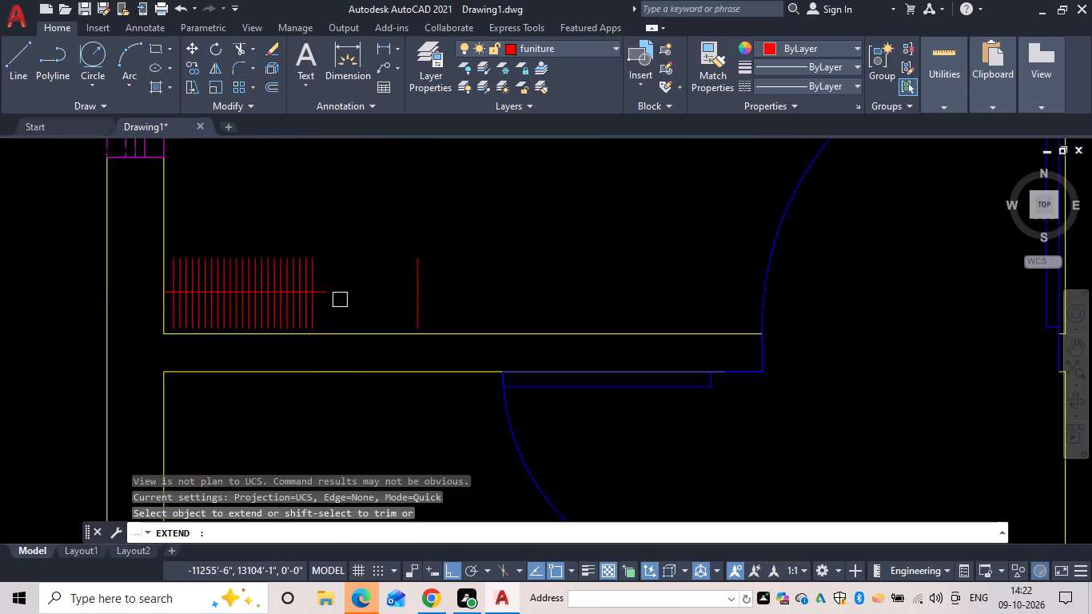
left_click(332, 295)
key("Escape")
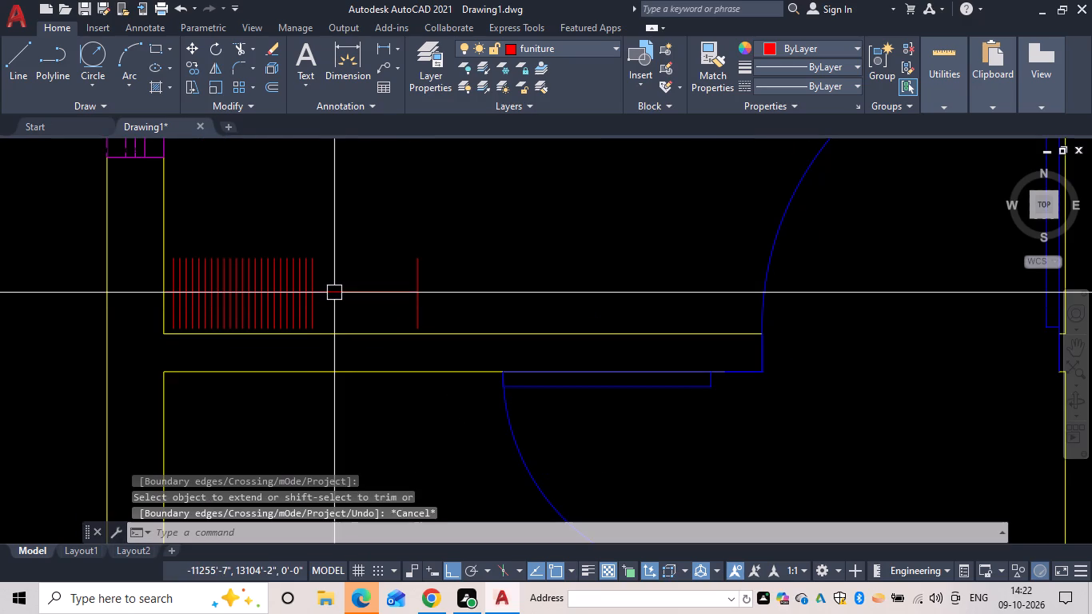
Offset the hanger lines successively to the right by 2", adding five lines along the extended part of the rod.
type("of 2")
key("space")
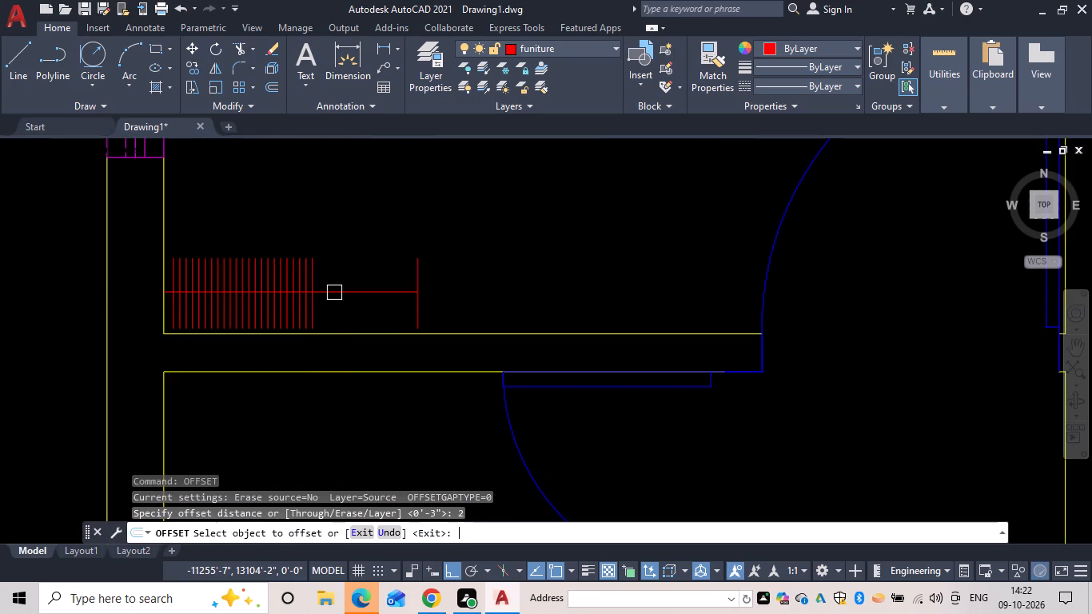
left_click(320, 269)
left_click_drag(313, 269, 326, 271)
left_click(337, 271)
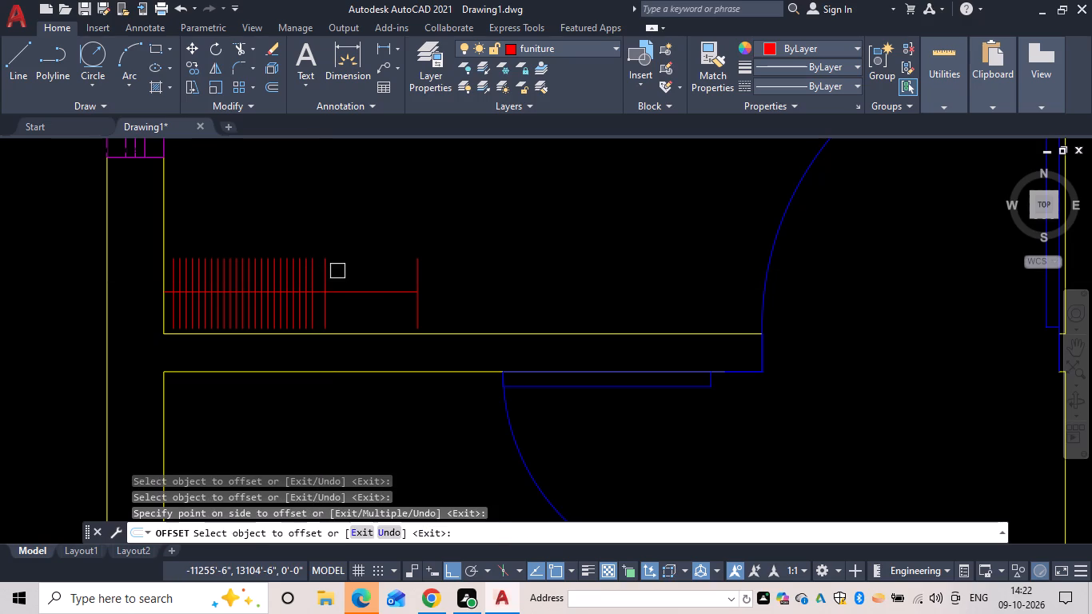
left_click_drag(328, 273, 341, 273)
left_click(341, 273)
left_click_drag(336, 276, 355, 276)
left_click(355, 276)
left_click_drag(348, 278, 365, 278)
left_click_drag(365, 278, 349, 282)
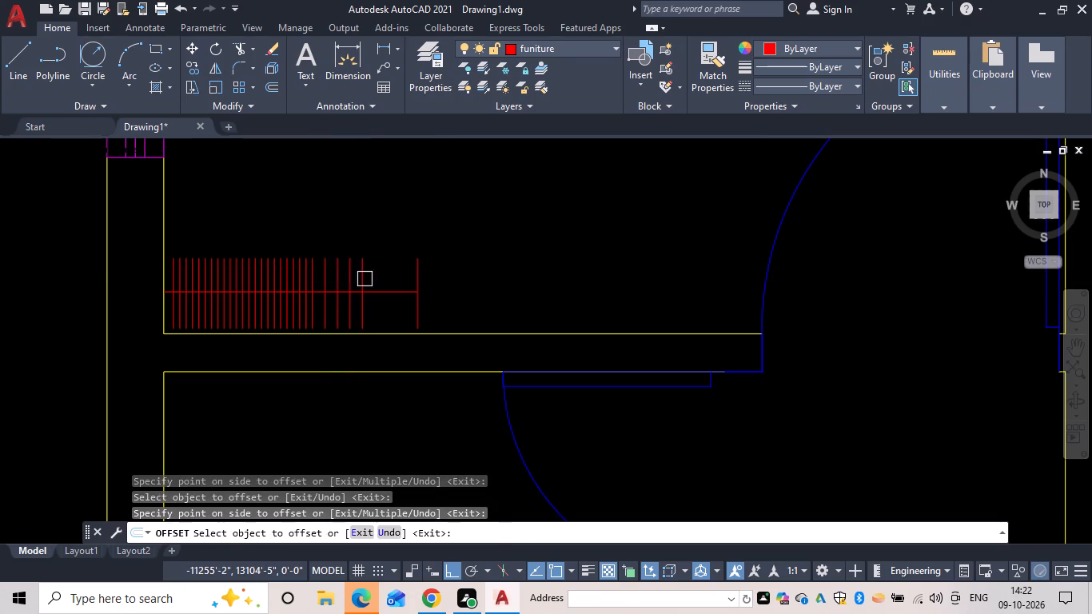
left_click_drag(355, 283, 362, 282)
left_click_drag(362, 282, 377, 279)
left_click(377, 279)
left_click_drag(370, 279, 384, 280)
left_click_drag(393, 280, 377, 285)
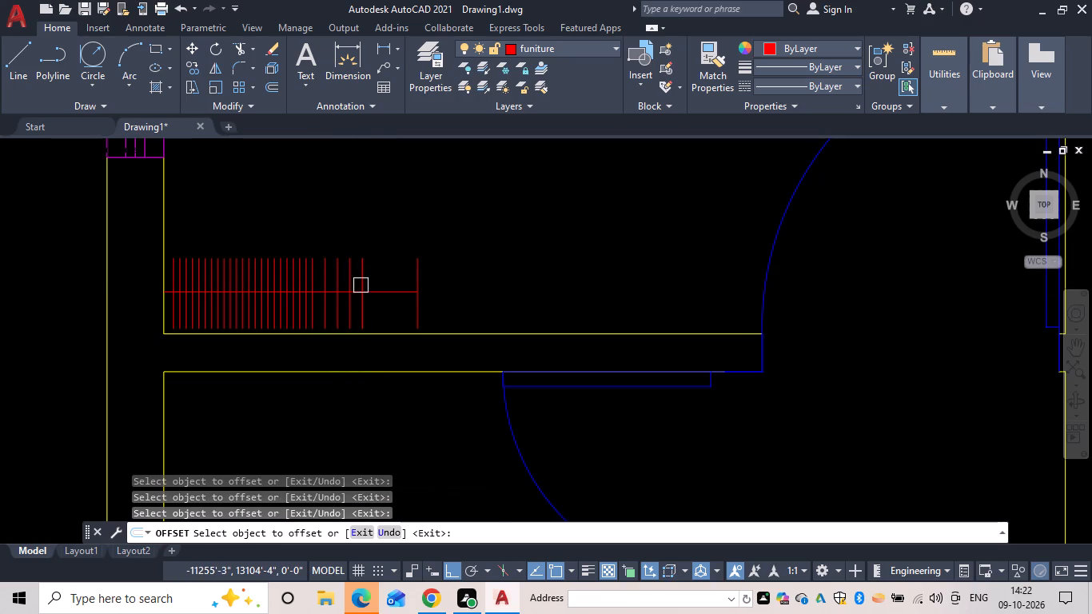
left_click_drag(361, 285, 381, 281)
left_click(384, 281)
scroll(384, 277, "down", 2)
key("Escape")
scroll(409, 280, "down", 1)
middle_click_drag(412, 280, 301, 288)
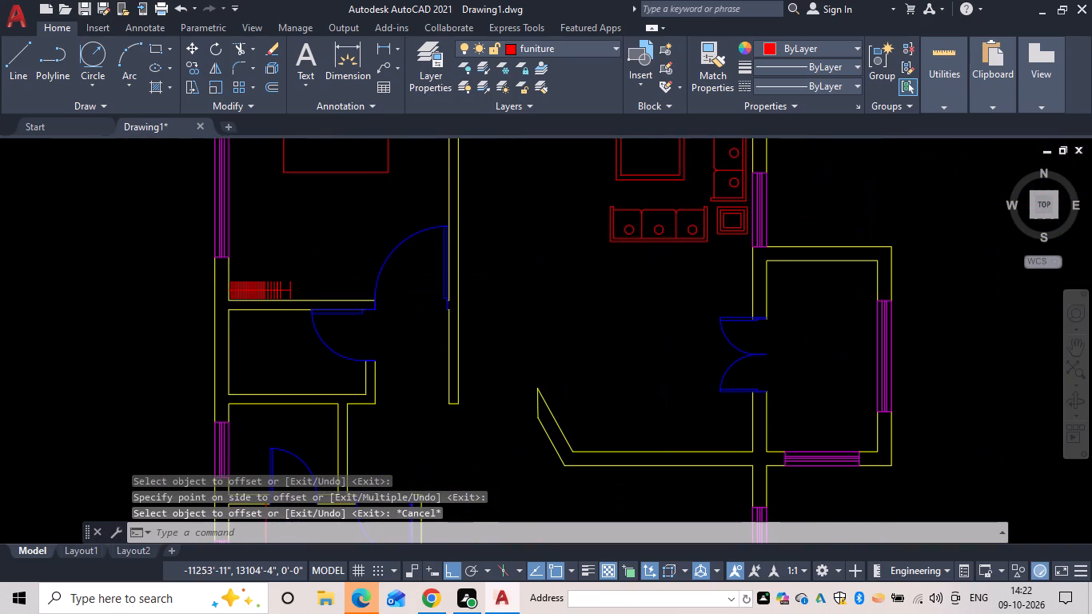
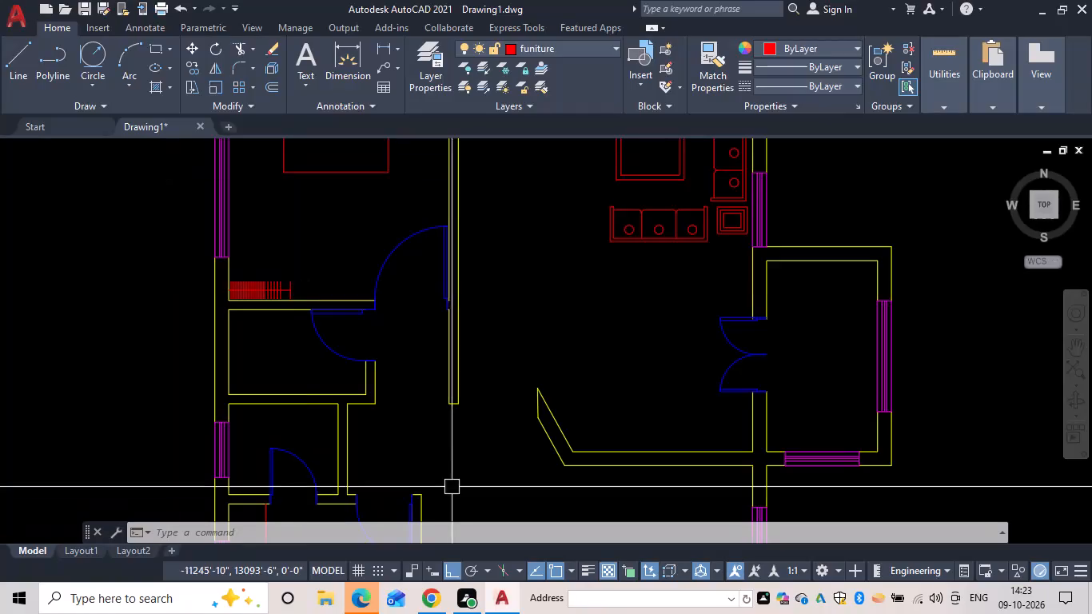
On the walls layer, draw a short vertical line across the wall thickness at the left end of the large lower room's bottom wall.
scroll(488, 444, "down", 2)
middle_click_drag(447, 405, 357, 273)
scroll(374, 433, "up", 2)
middle_click_drag(377, 436, 373, 385)
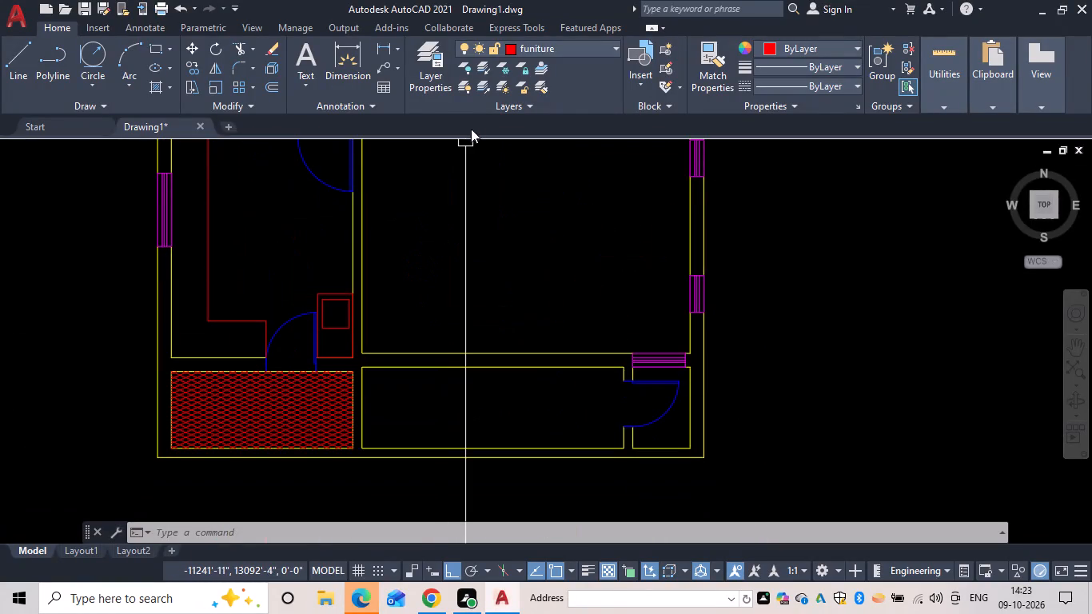
left_click(548, 46)
left_click(549, 200)
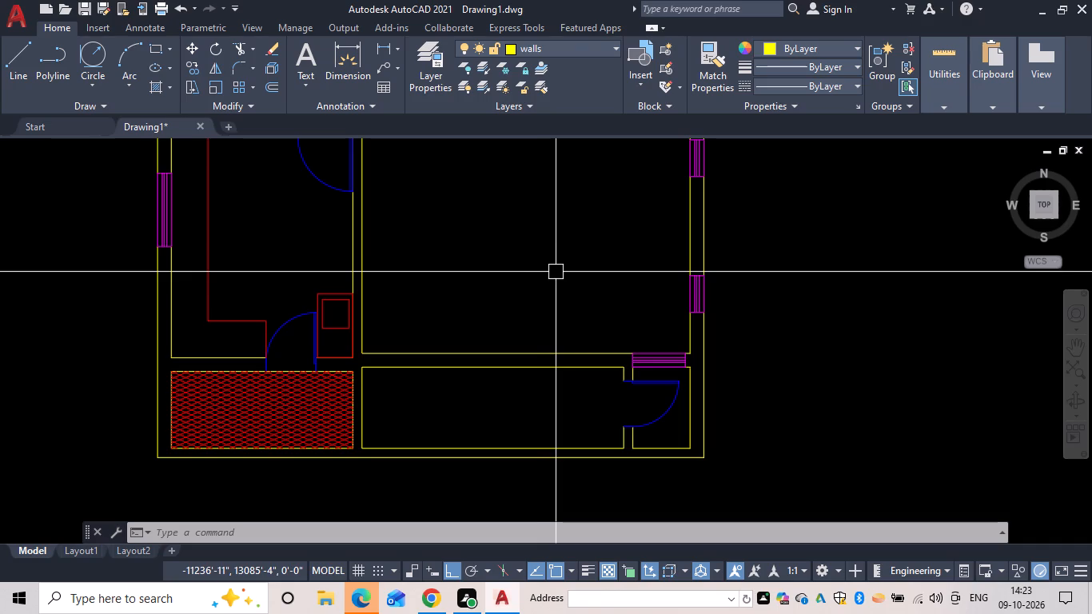
key("Escape")
type("l")
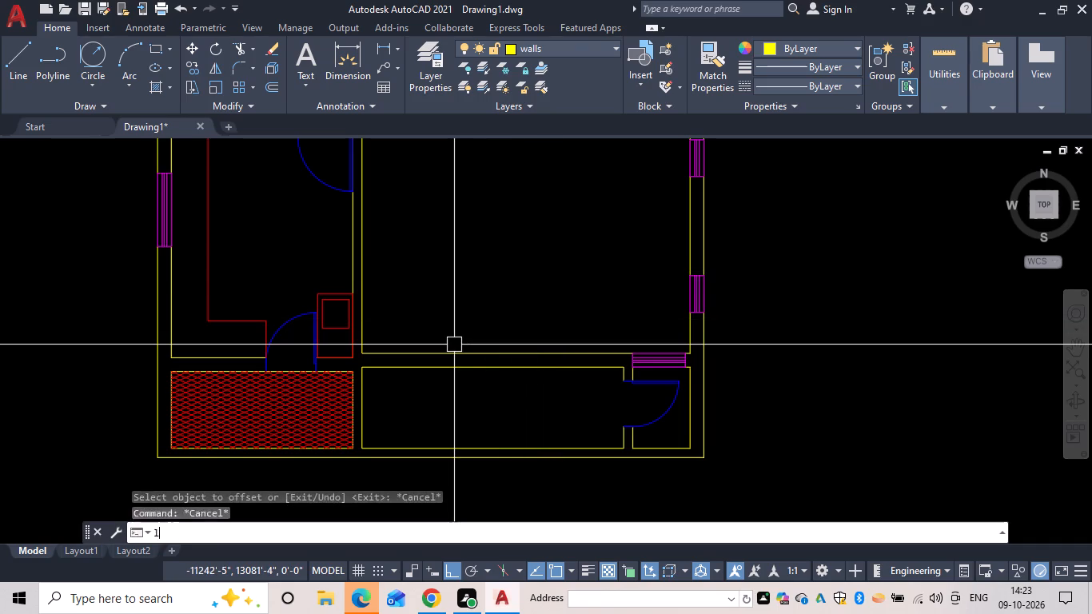
key("space")
scroll(341, 352, "up", 2)
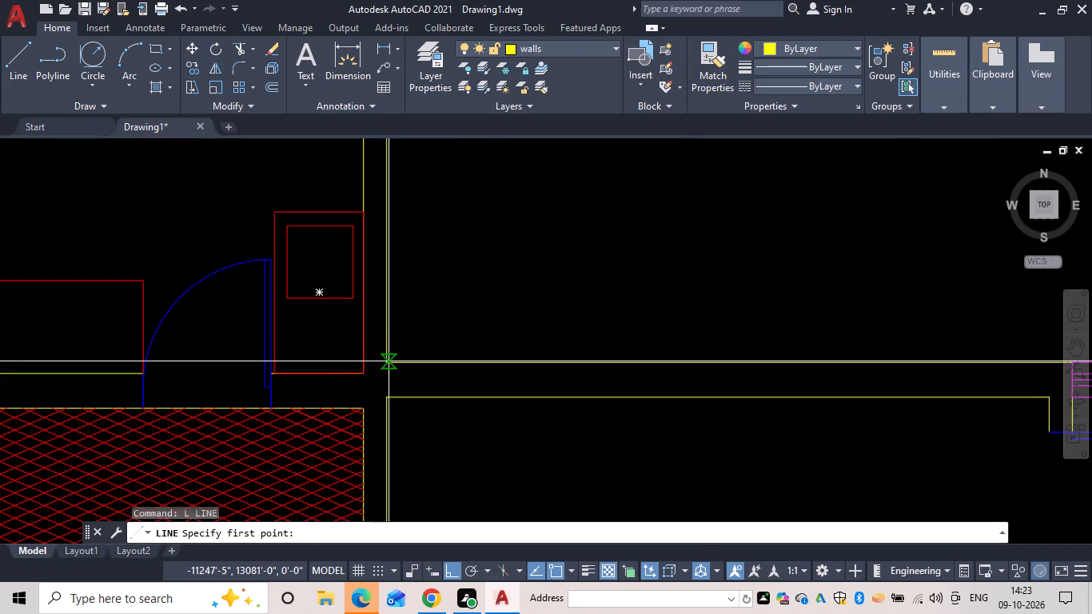
left_click_drag(381, 361, 377, 381)
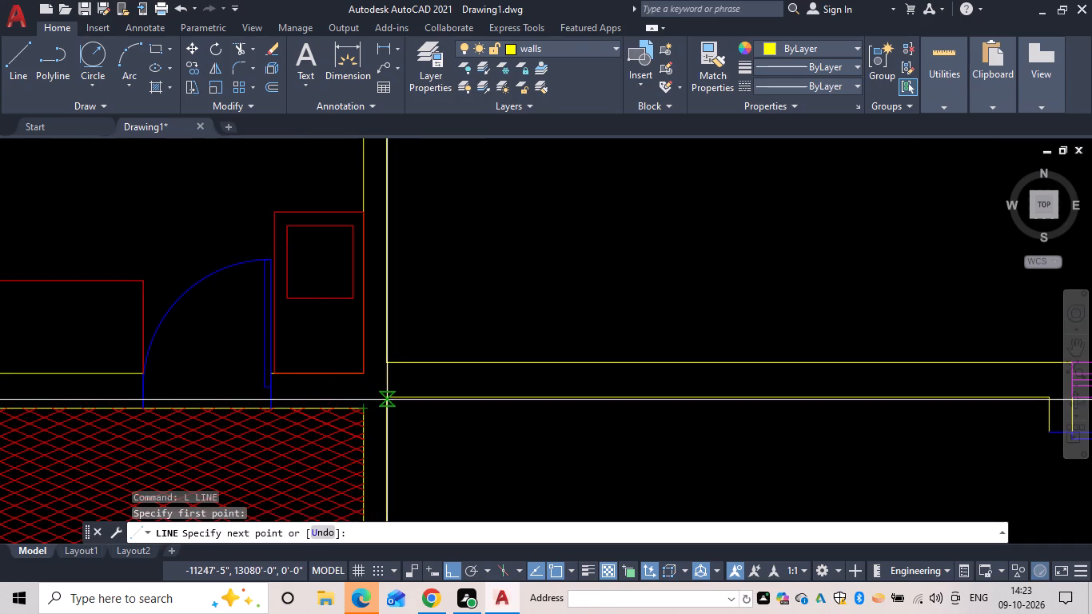
left_click(387, 397)
key("Escape")
Move the short vertical line 2'5" to the right along the bottom wall.
type("m")
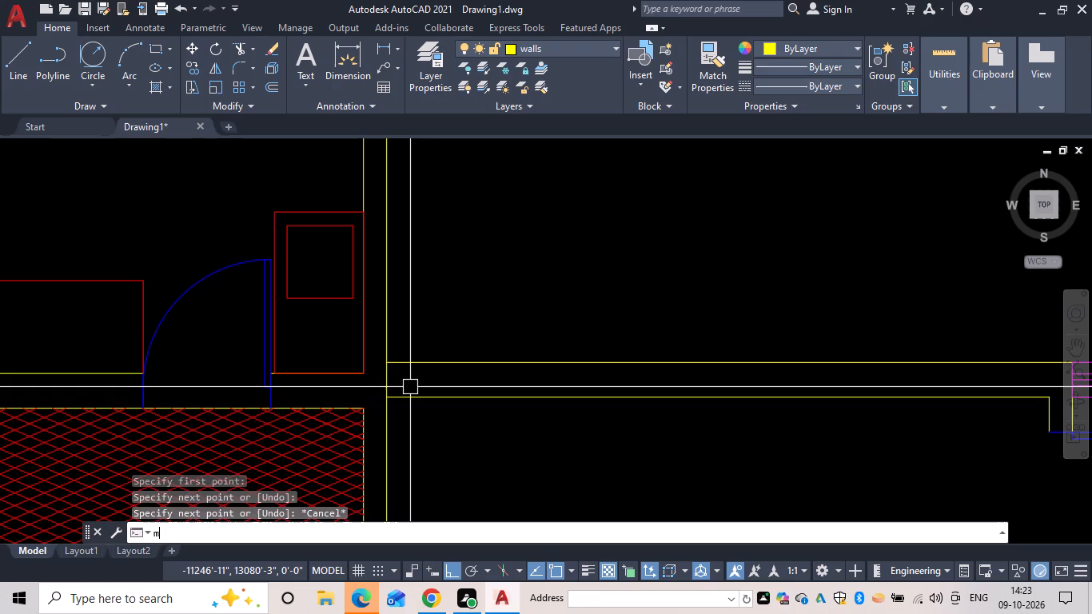
key("space")
left_click(390, 376)
key("space")
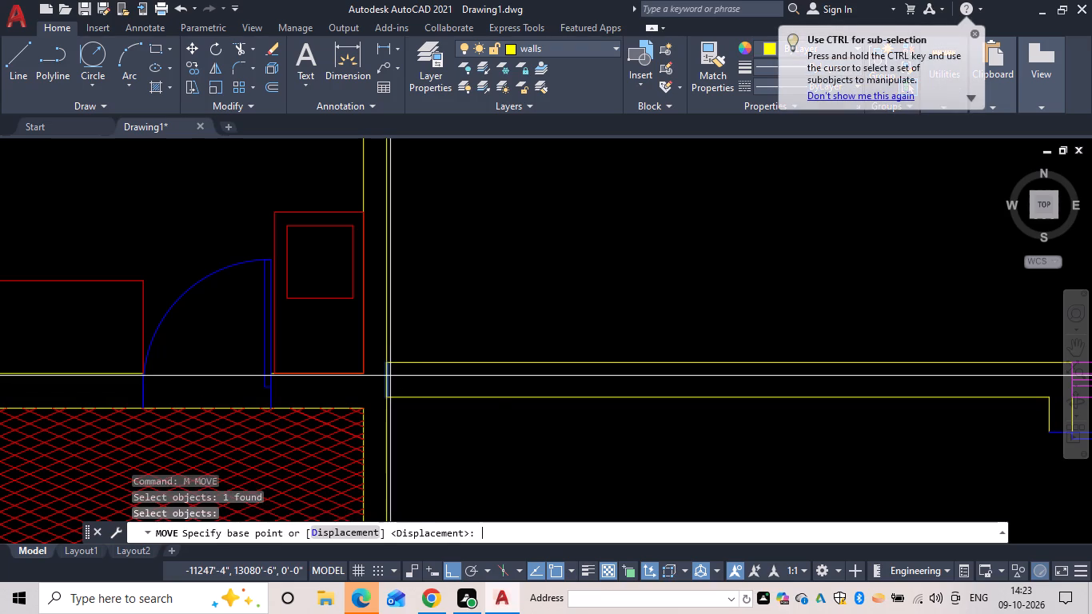
left_click_drag(391, 377, 410, 377)
type("2'5\"")
key("space")
key("Escape")
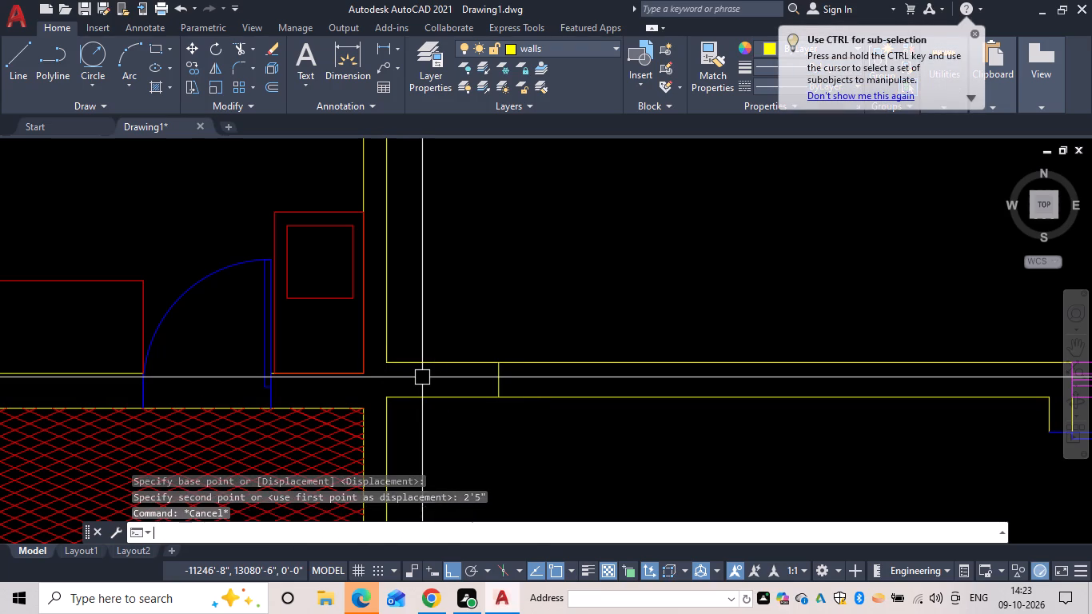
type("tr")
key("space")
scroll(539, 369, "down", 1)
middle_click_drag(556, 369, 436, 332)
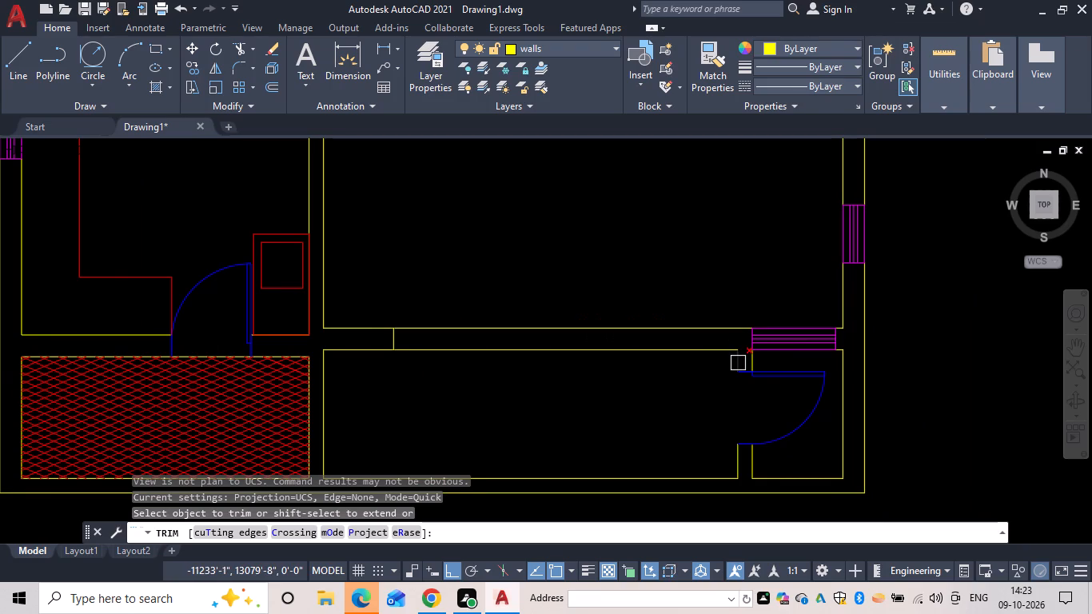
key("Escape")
Extend the left wall line above the small corner room's door up to the upper line of the horizontal wall.
type("ex")
key("space")
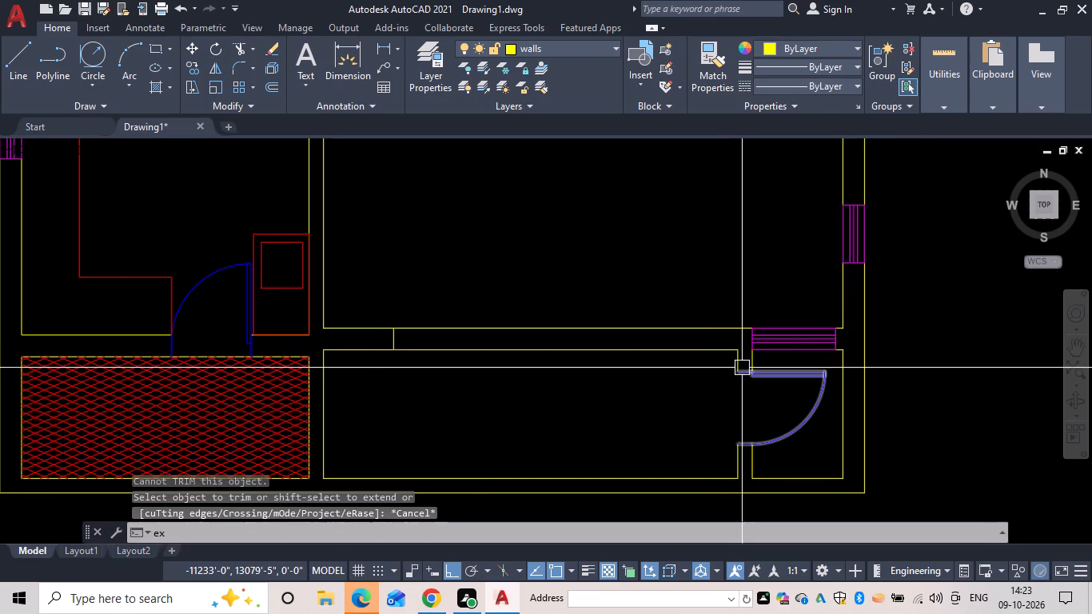
scroll(739, 357, "up", 1)
left_click(738, 357)
key("Escape")
Trim both horizontal wall lines between the short vertical line and the small corner room's extended wall to form a wide opening.
type("tr")
key("space")
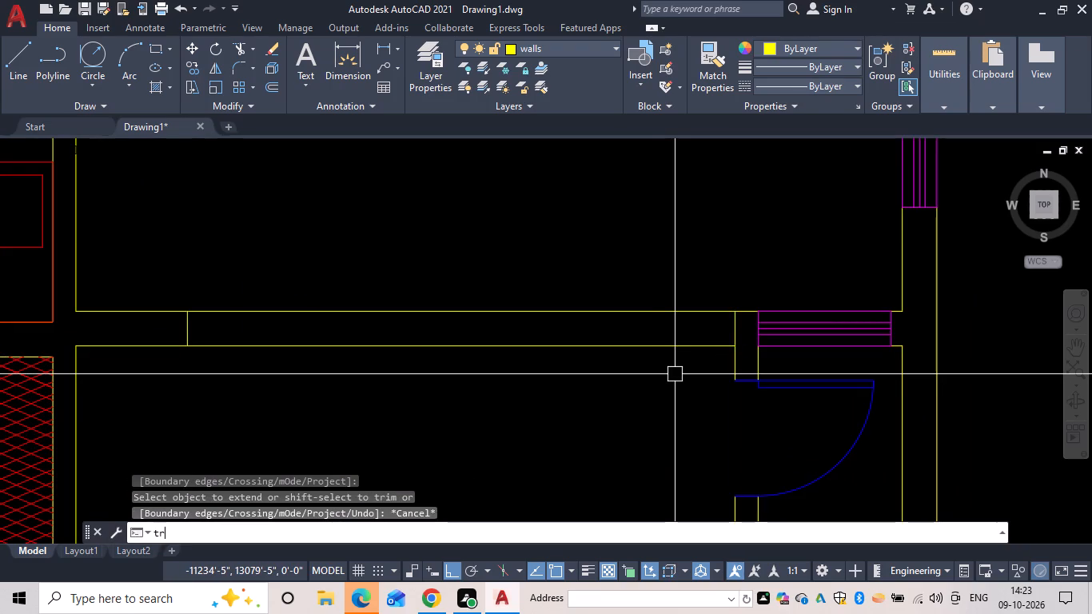
left_click_drag(652, 399, 652, 253)
key("Escape")
scroll(484, 360, "down", 1)
middle_click_drag(484, 360, 495, 358)
scroll(644, 357, "up", 3)
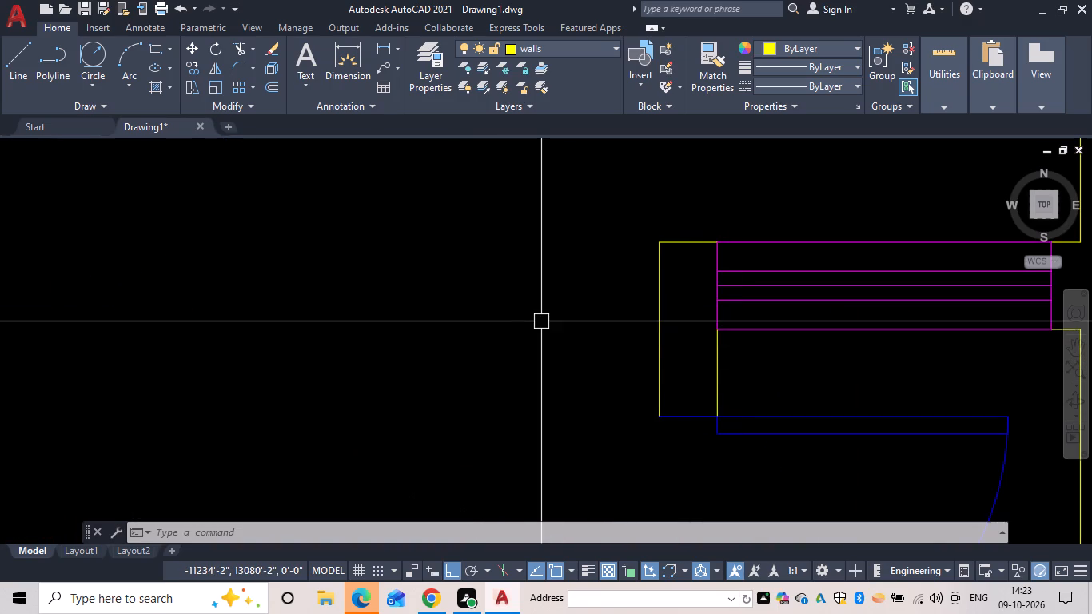
scroll(512, 343, "down", 3)
middle_click(508, 341)
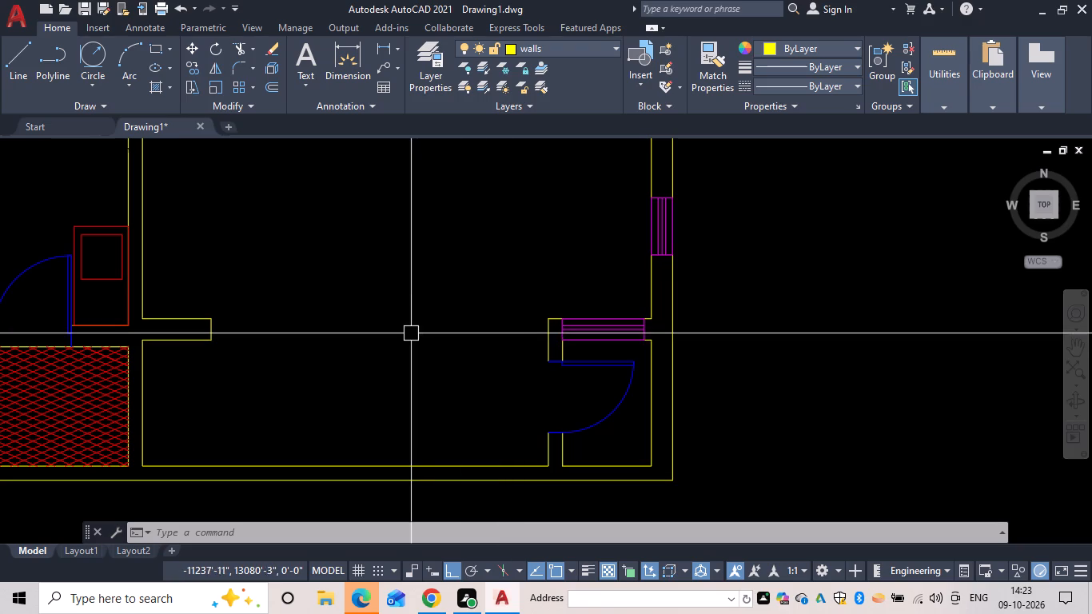
On the doors layer, draw a horizontal line across the new opening, joining the upper corners of its two wall ends.
left_click(587, 50)
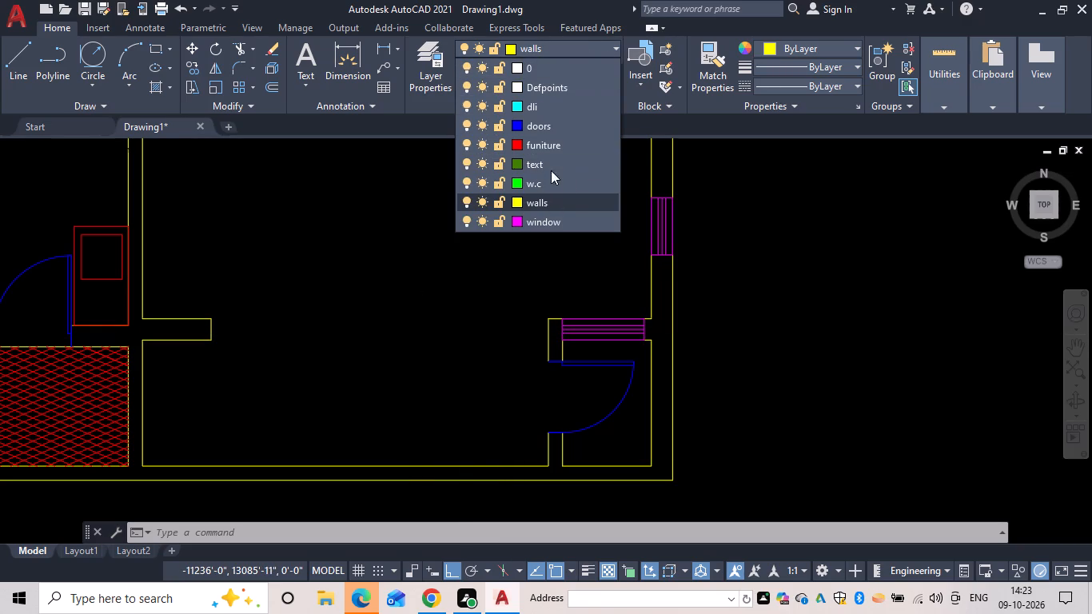
left_click_drag(544, 223, 545, 216)
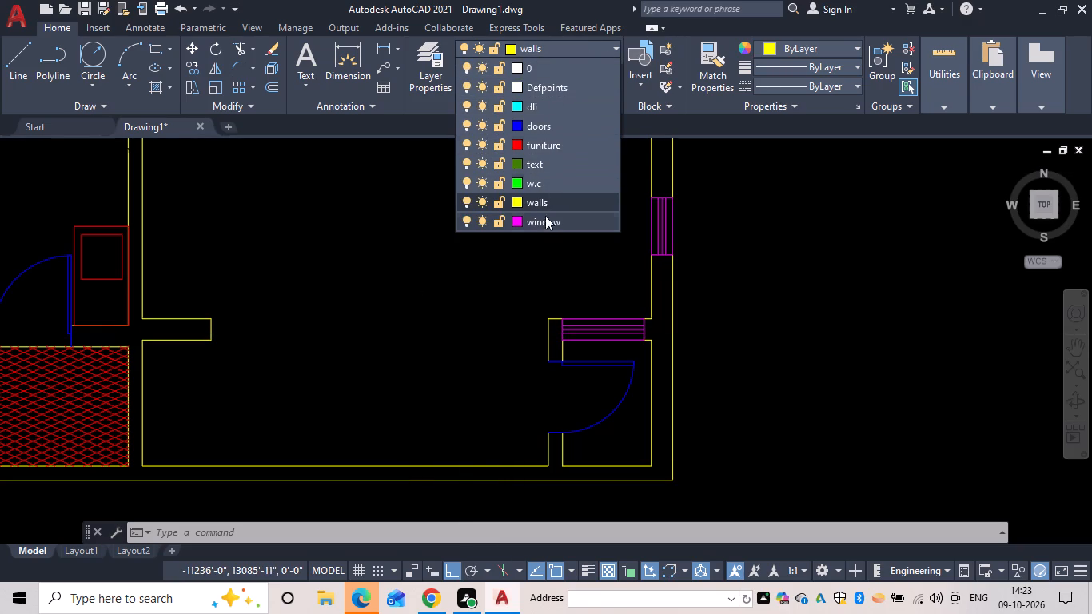
left_click_drag(545, 216, 568, 126)
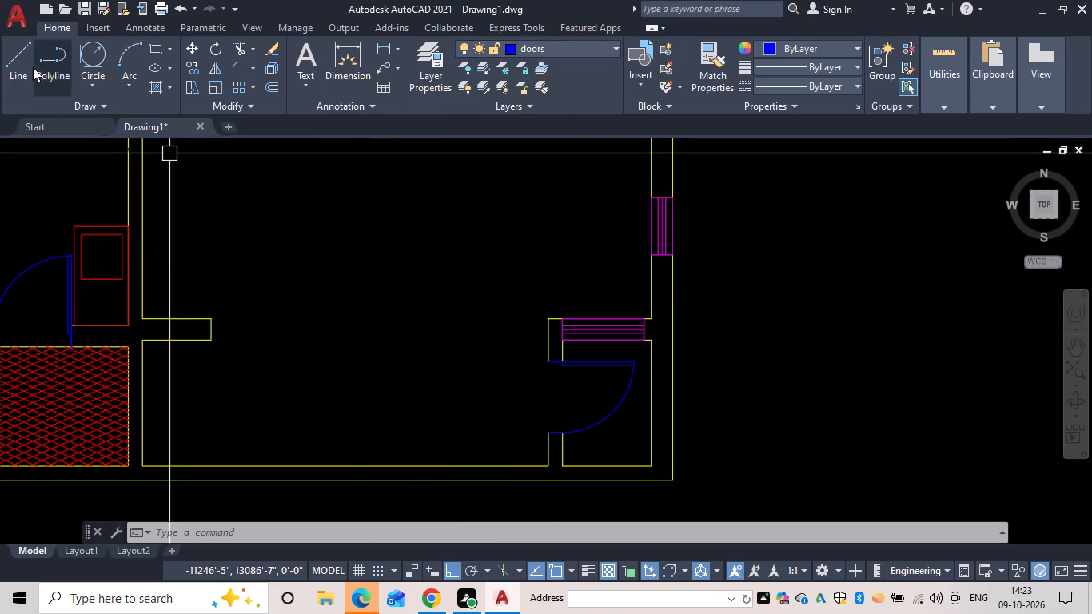
left_click(33, 67)
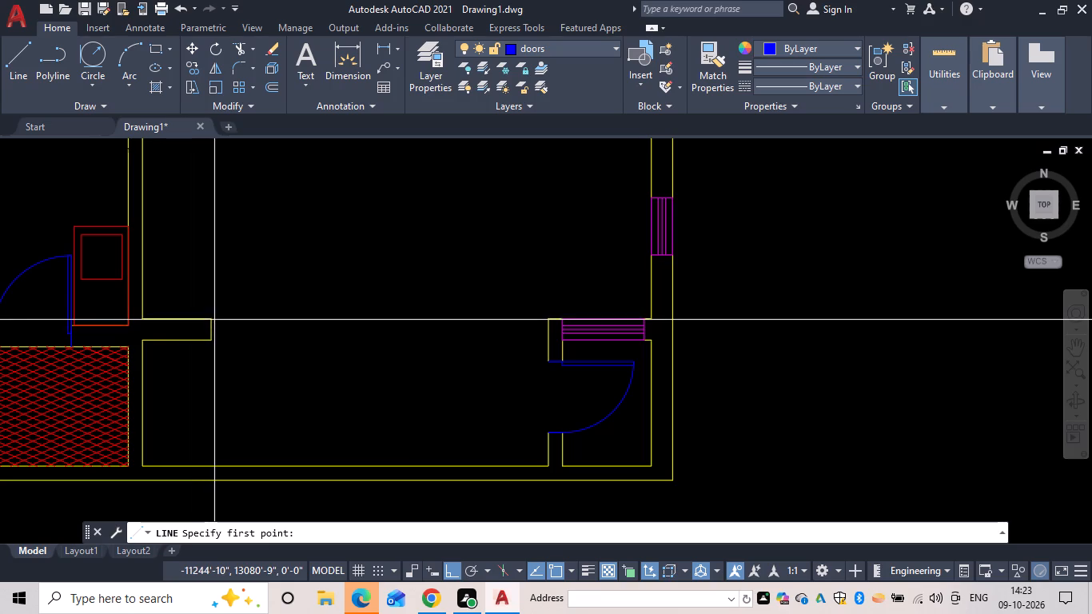
left_click_drag(211, 319, 238, 336)
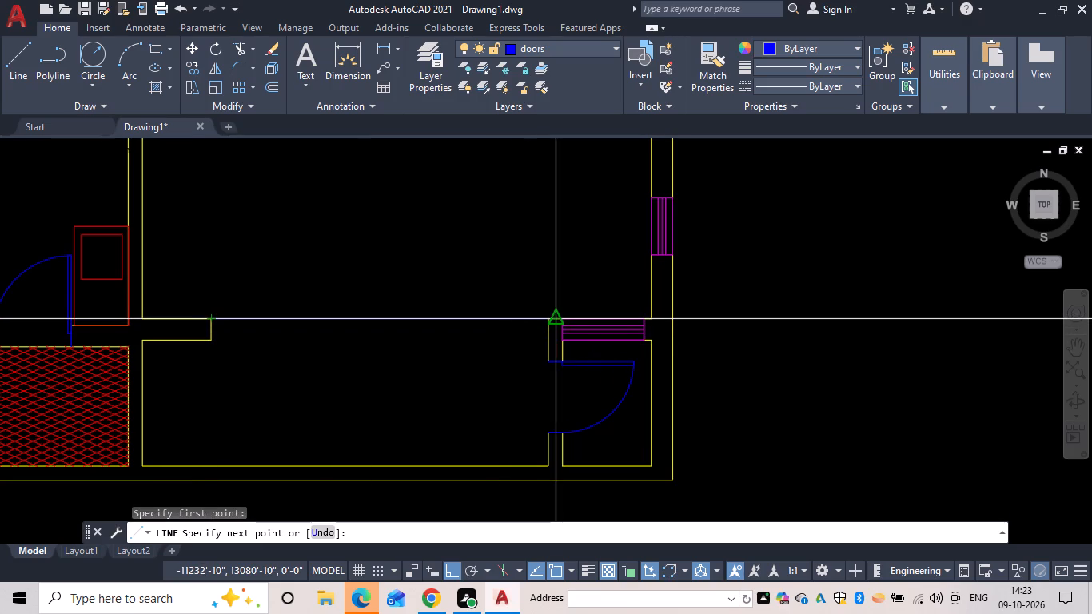
left_click(549, 318)
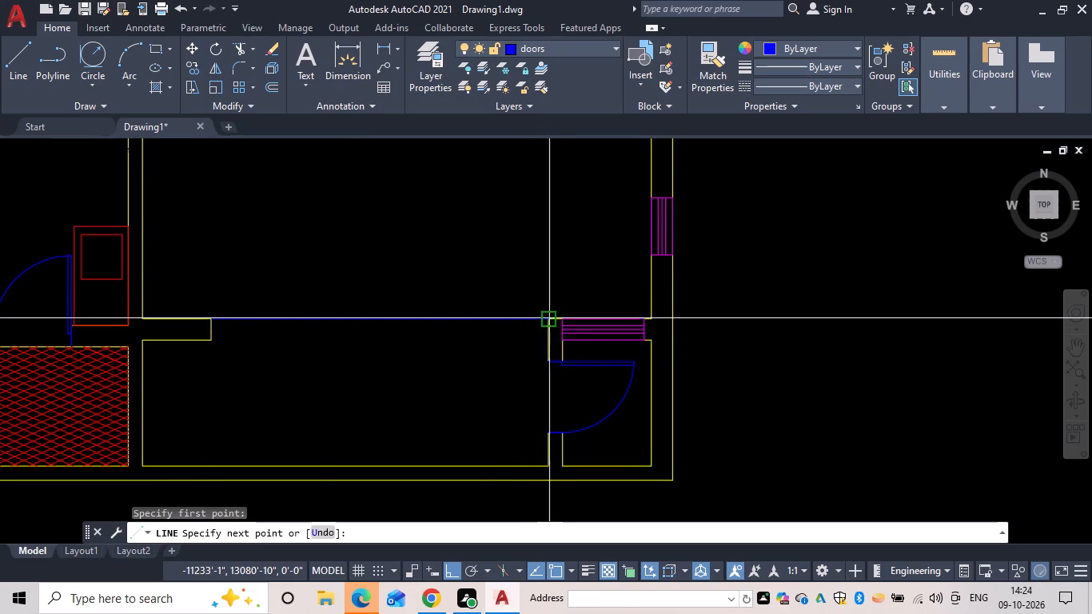
key("Escape")
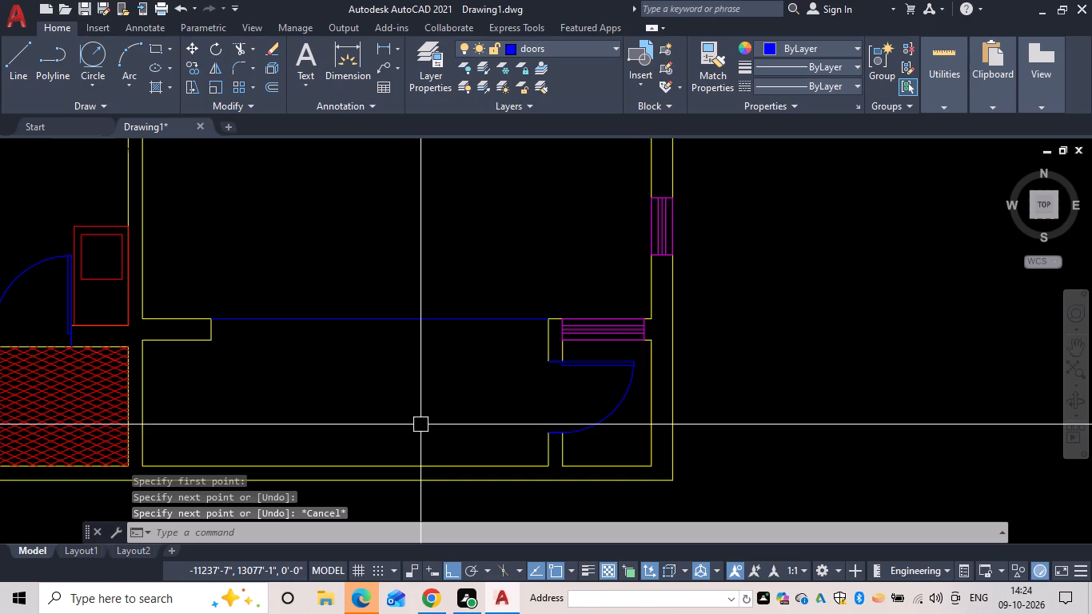
key("Escape")
Make funiture the current layer.
left_click(565, 46)
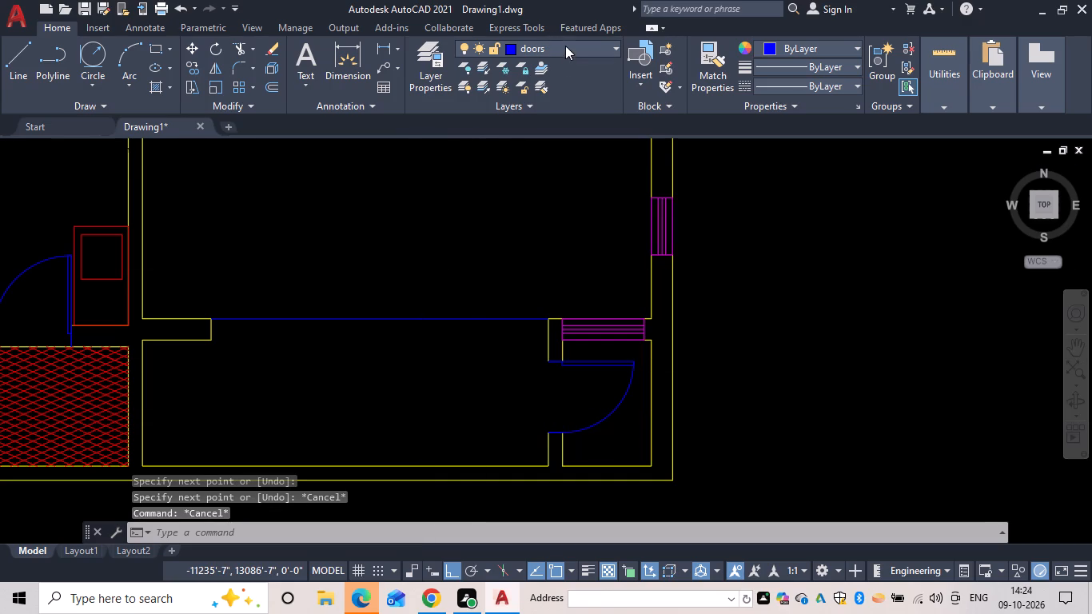
left_click(569, 143)
scroll(514, 188, "down", 2)
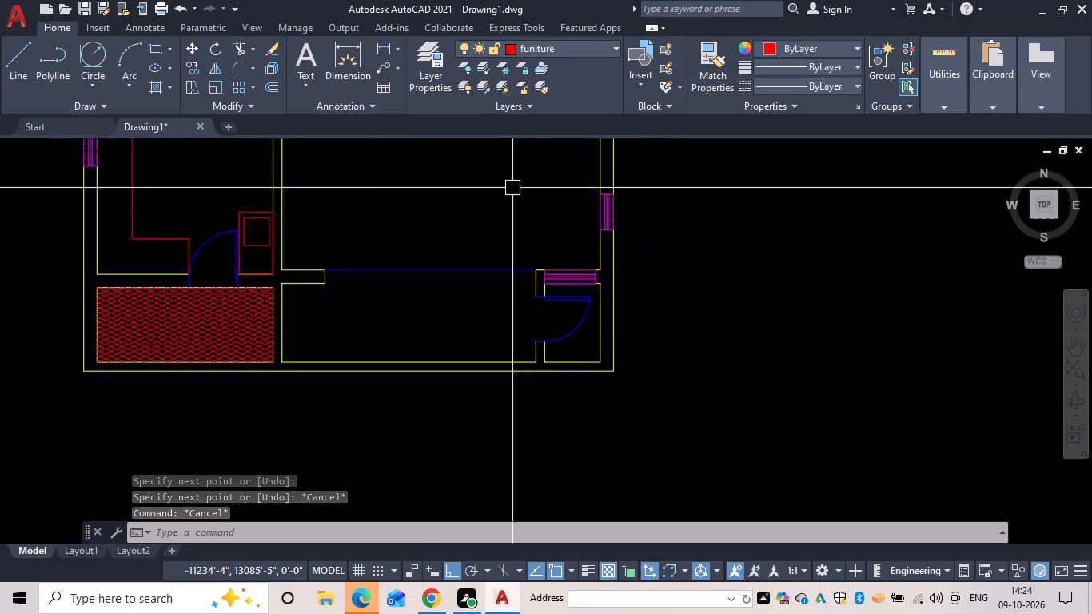
middle_click_drag(506, 193, 485, 316)
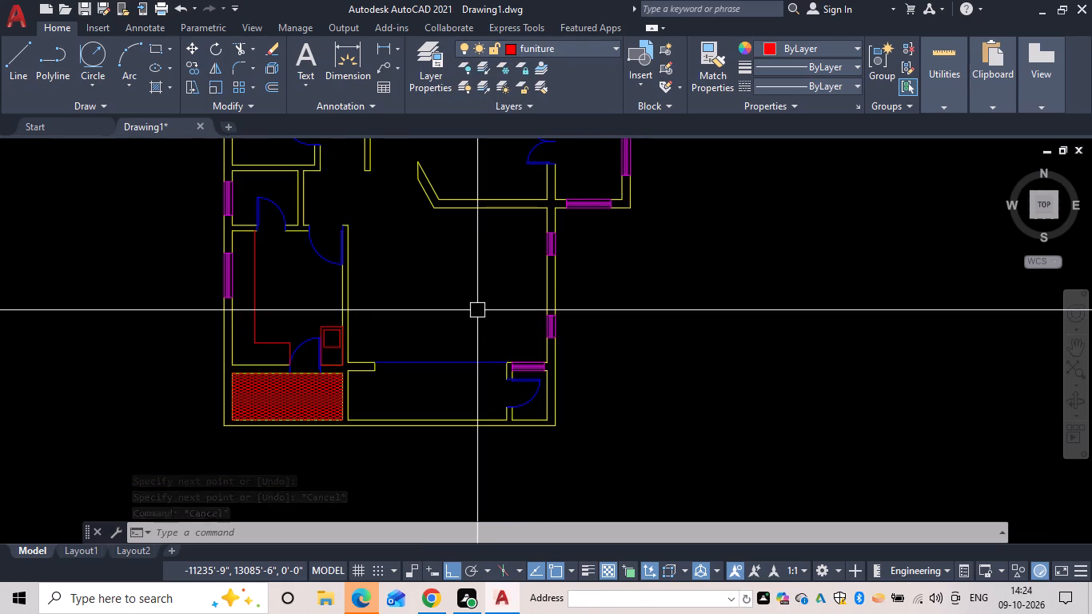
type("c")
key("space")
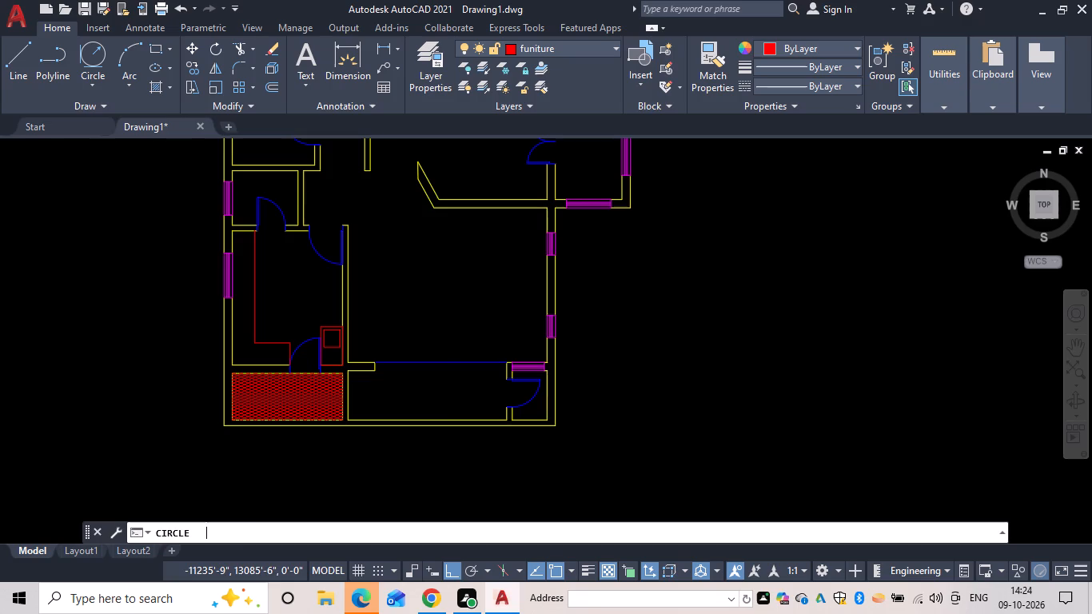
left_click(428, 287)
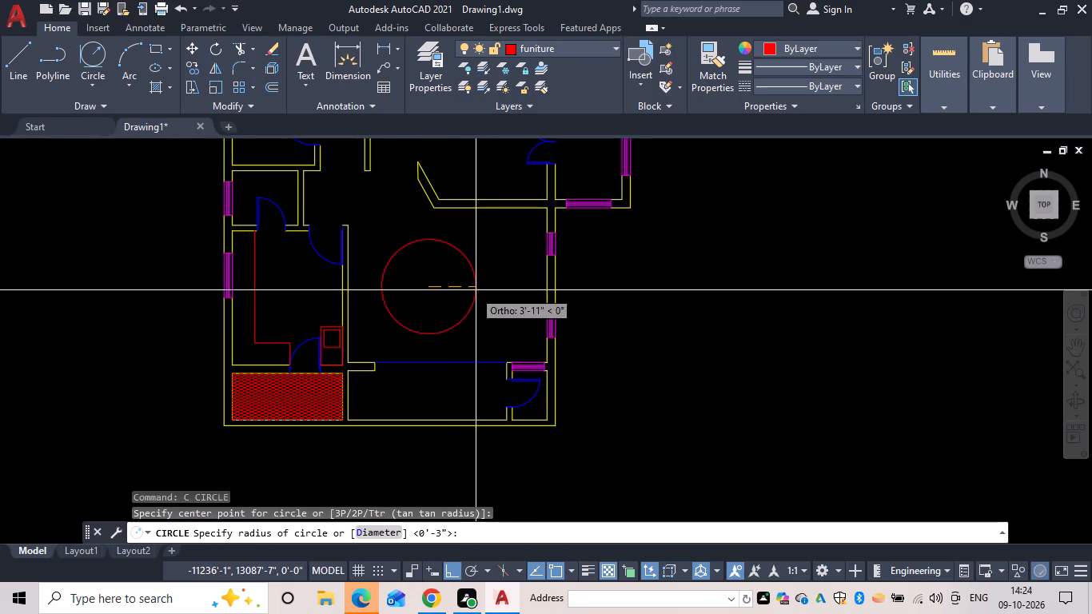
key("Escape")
Draw a circle of about 2'-7" radius as a round table in the middle of the large lower room.
key("space")
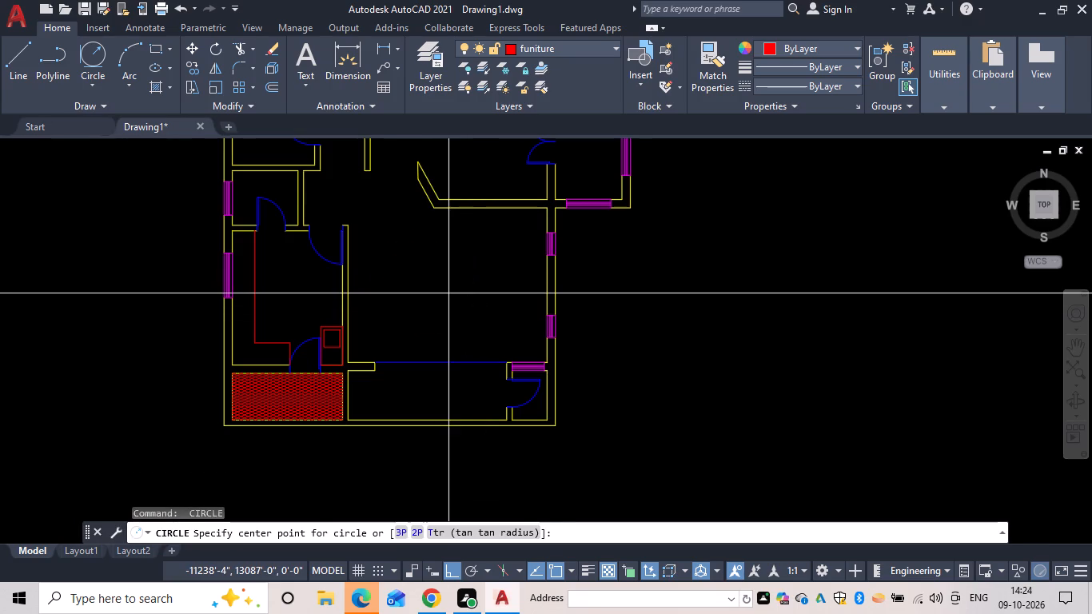
left_click(448, 293)
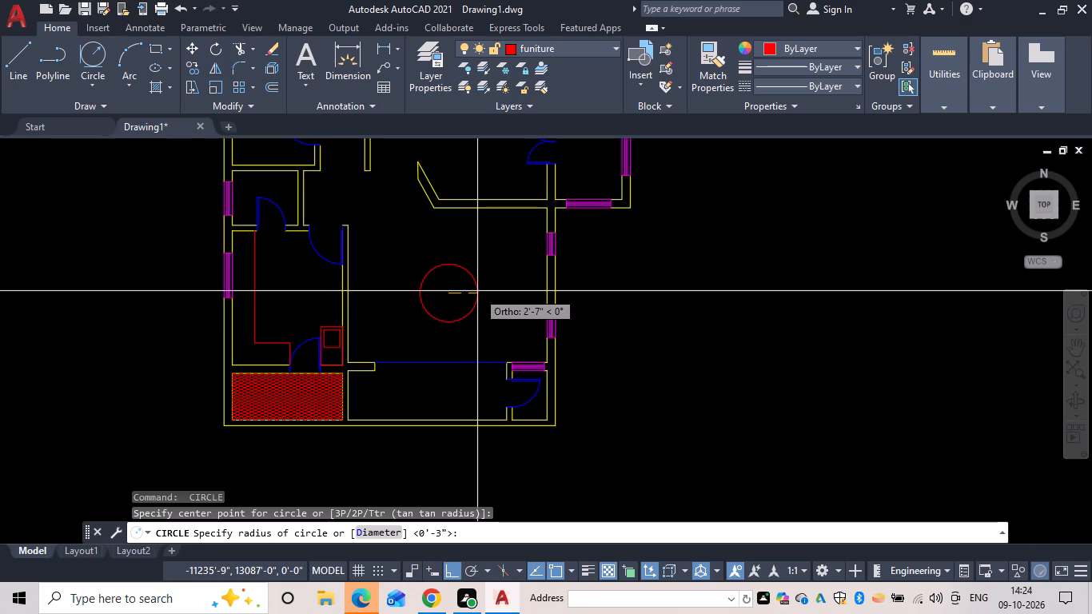
left_click(477, 291)
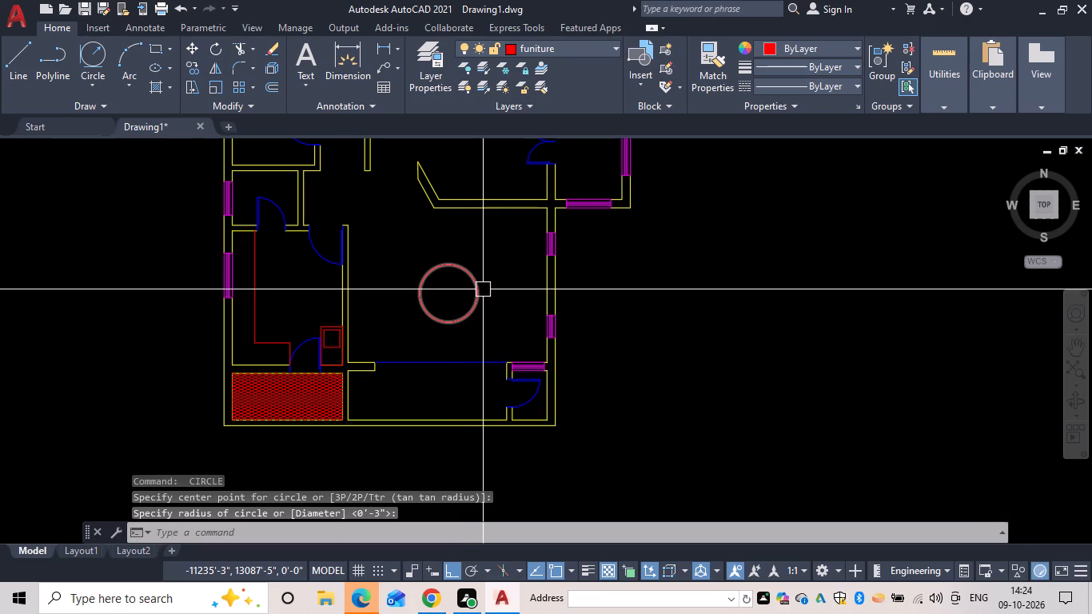
Draw a three-sided chair outline with lines on the top edge of the circle, leaving its bottom open against the table.
scroll(459, 284, "up", 2)
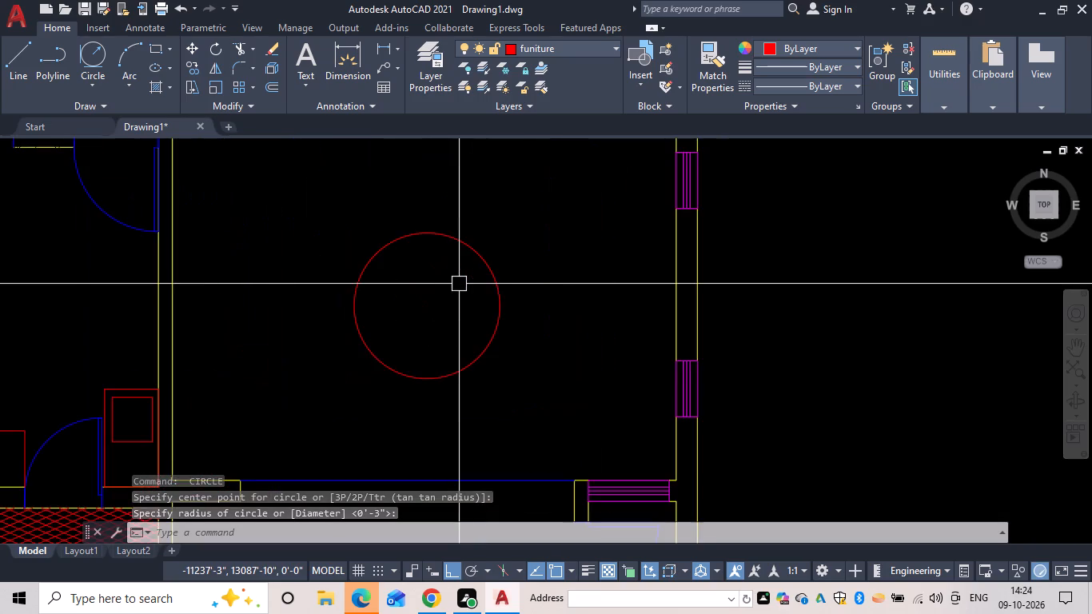
middle_click_drag(459, 284, 470, 342)
key("Escape")
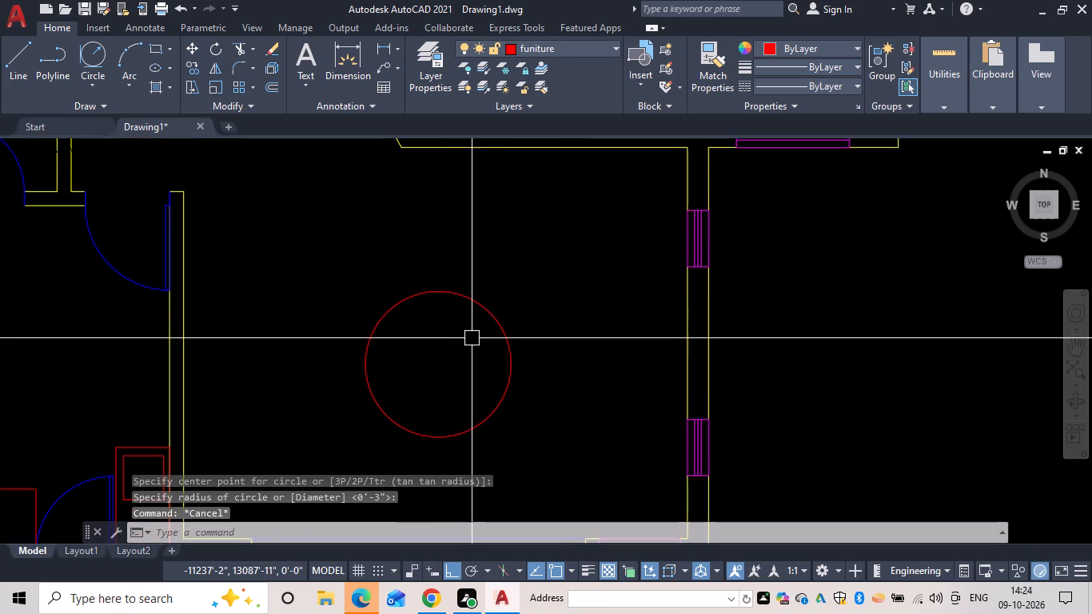
key("l")
key("space")
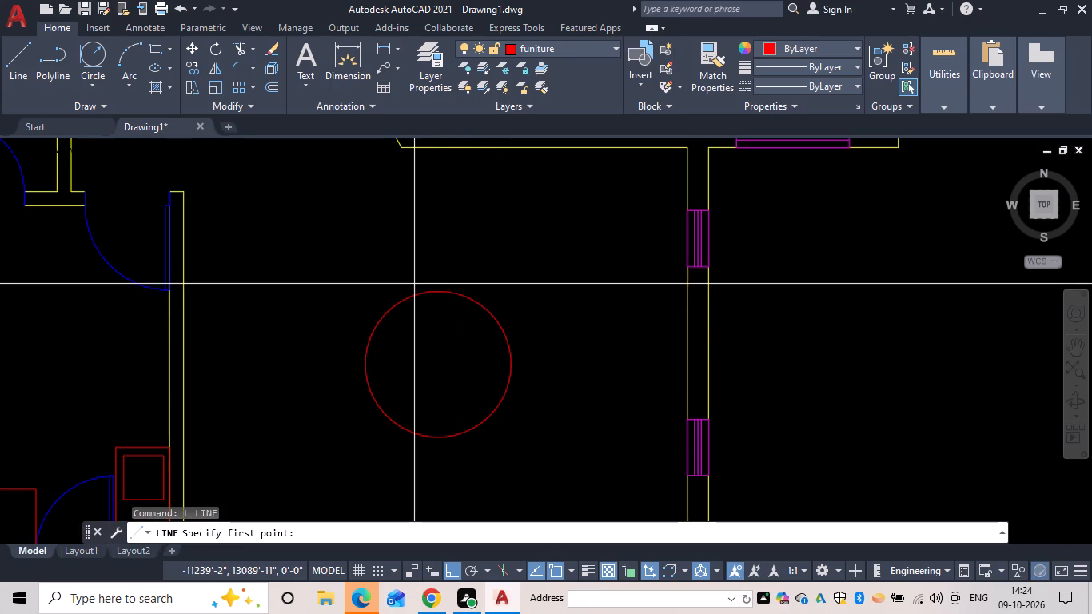
left_click(421, 293)
left_click(431, 260)
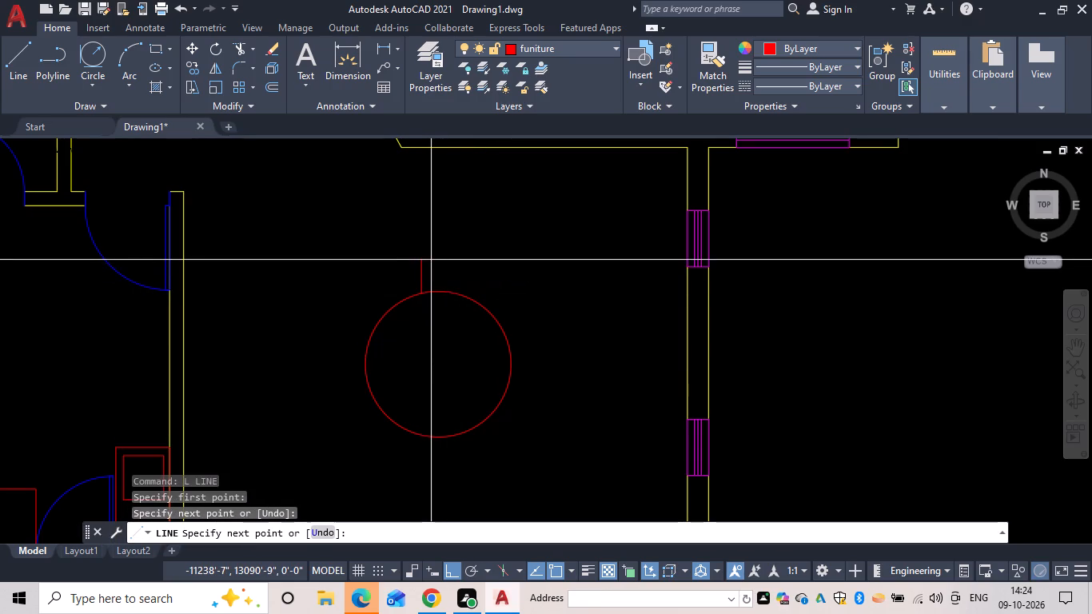
left_click(458, 260)
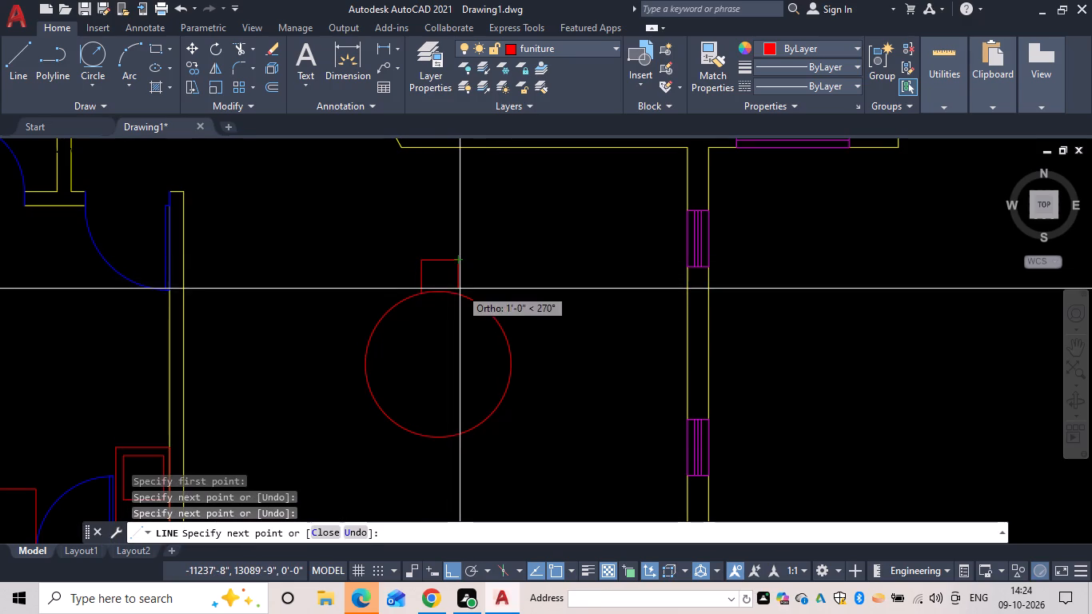
left_click(460, 295)
key("space")
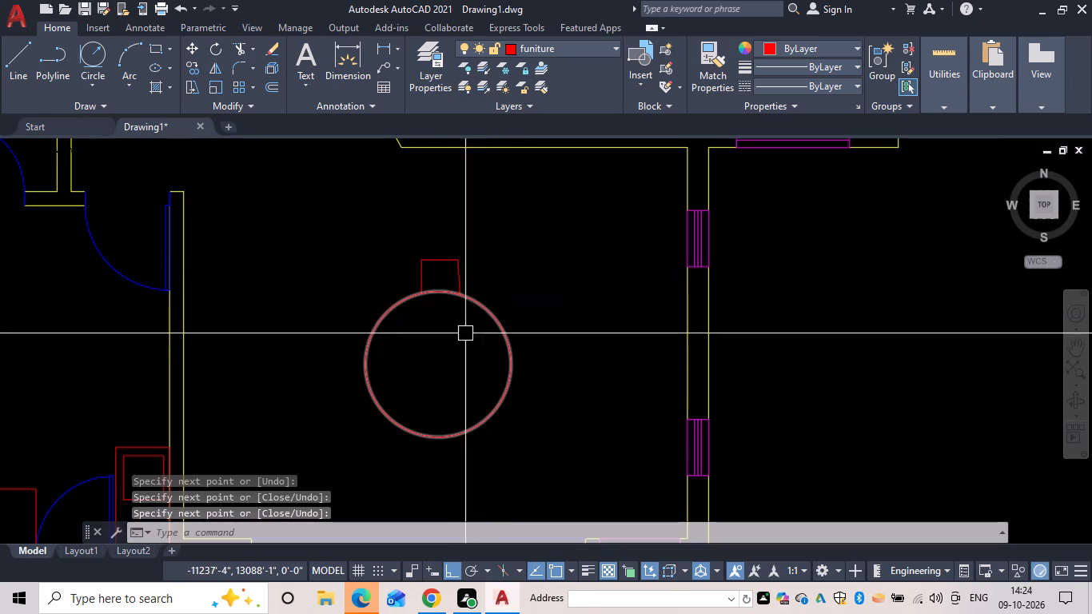
key("Escape")
Create a polar array of the chair outline around the round table's centre, with 6 items filling 360 degrees.
type("aray")
key("space")
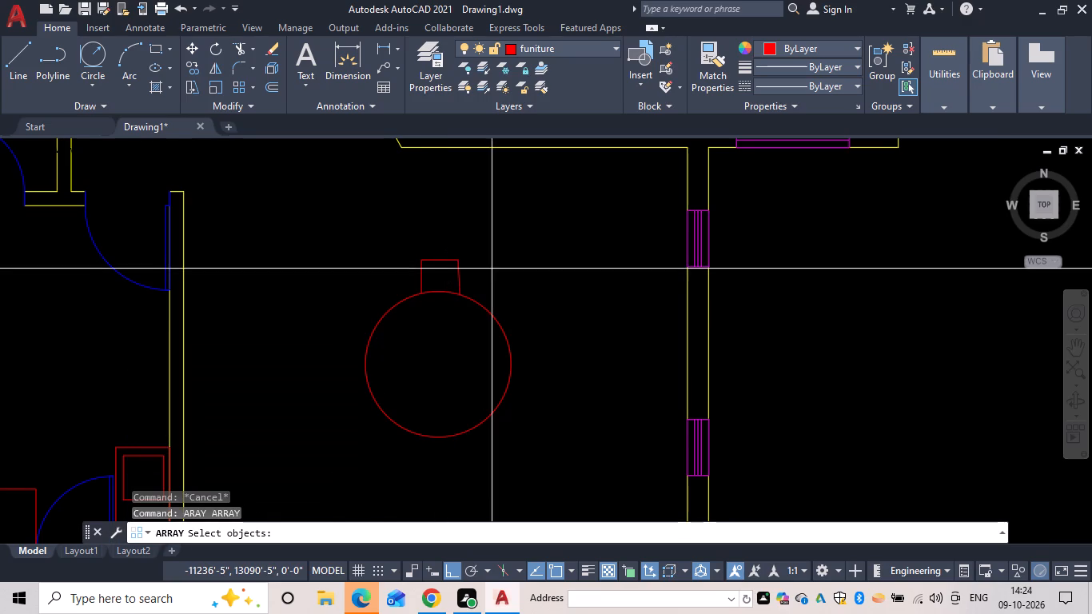
left_click(492, 269)
left_click(410, 248)
key("space")
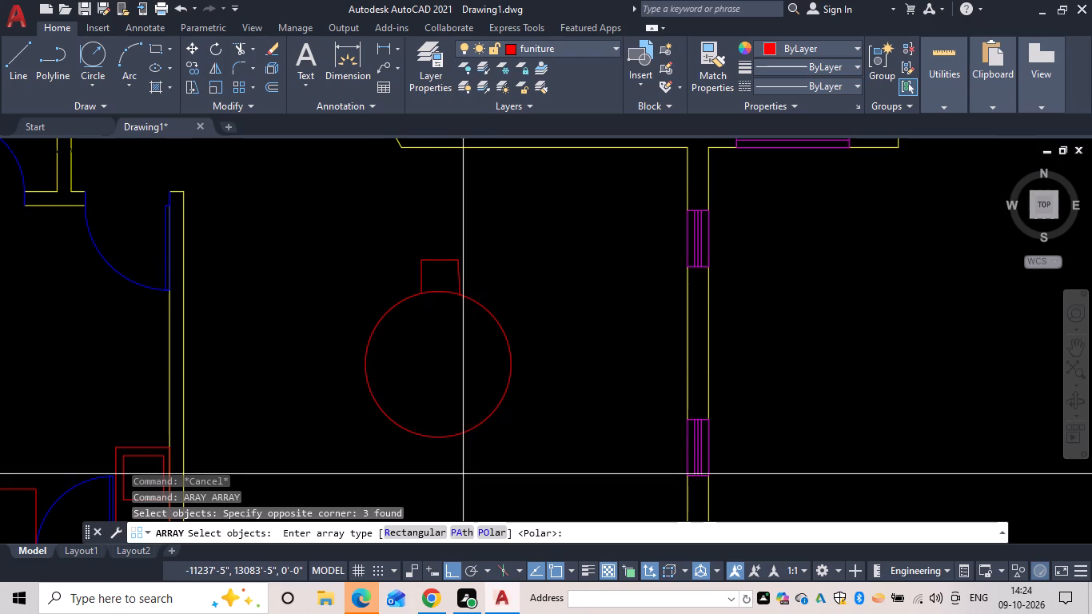
left_click(484, 532)
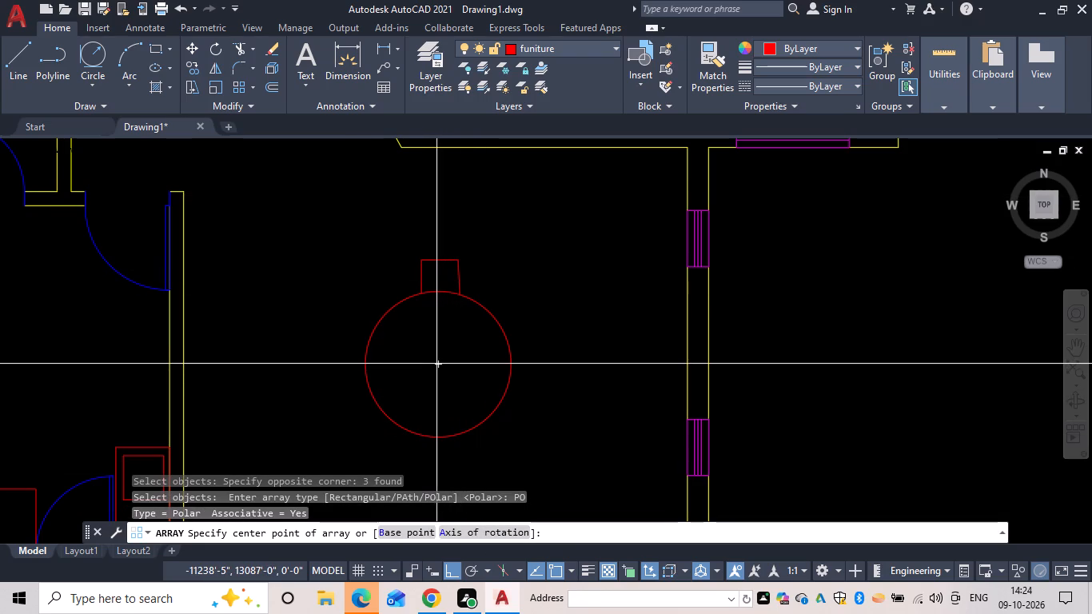
left_click_drag(439, 366, 441, 358)
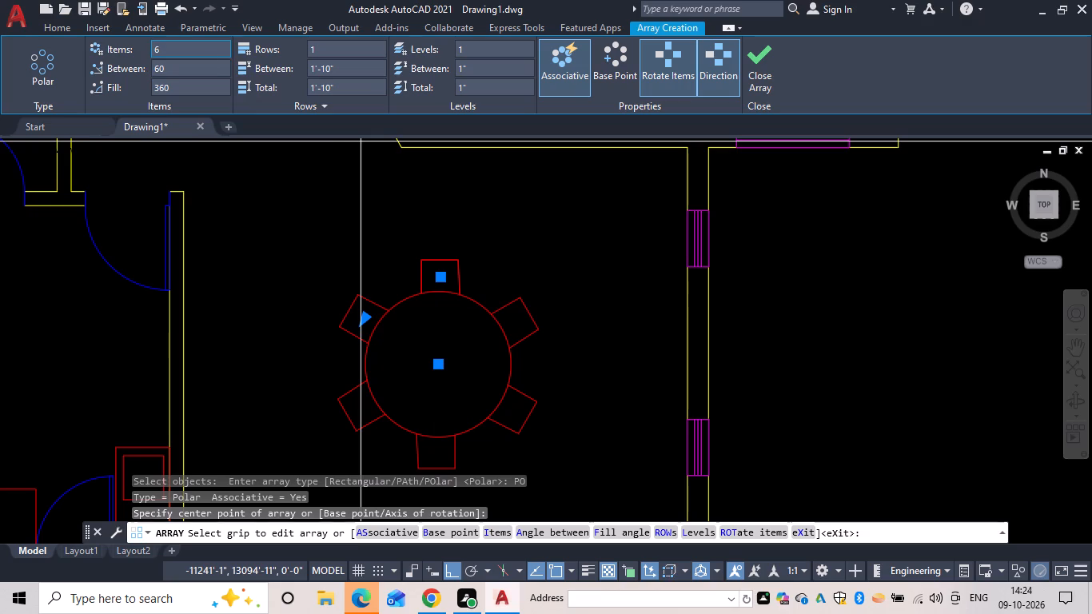
left_click(505, 264)
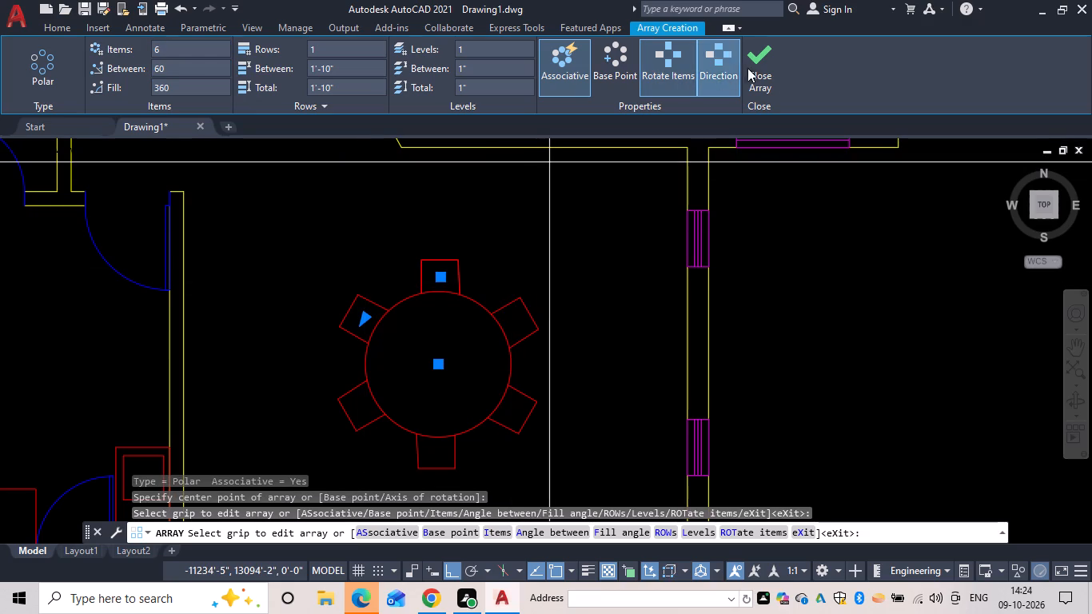
left_click(749, 63)
key("Escape")
Make text the current layer.
scroll(635, 287, "down", 1)
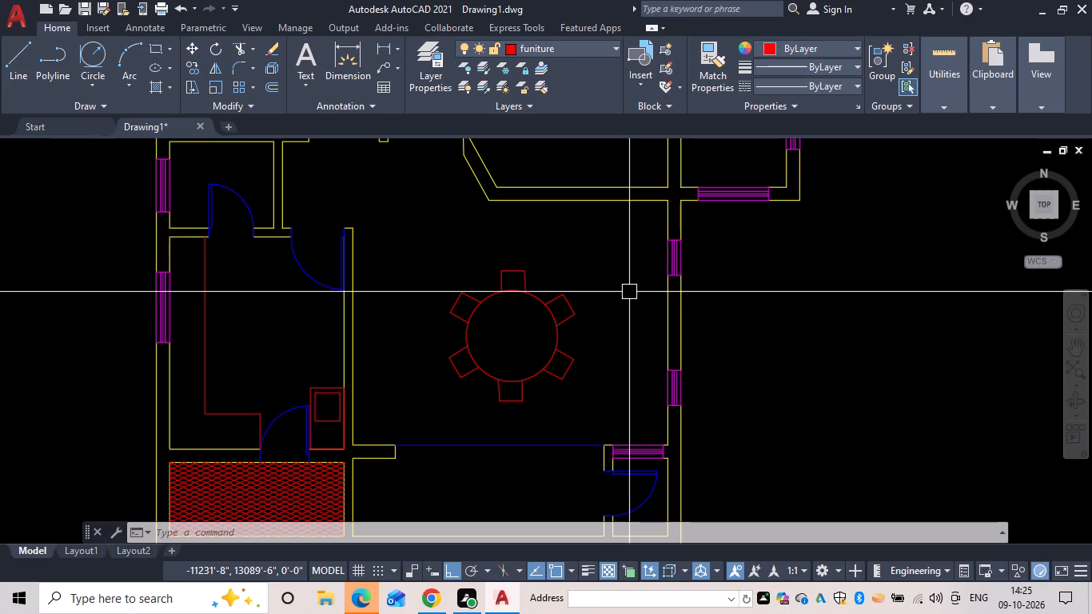
left_click(603, 46)
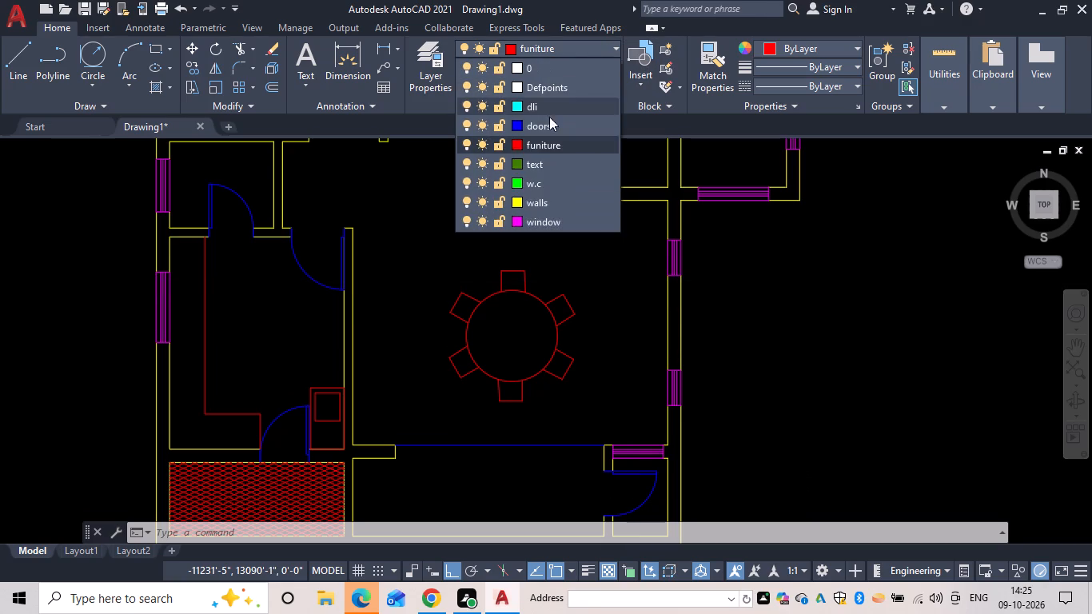
left_click(538, 171)
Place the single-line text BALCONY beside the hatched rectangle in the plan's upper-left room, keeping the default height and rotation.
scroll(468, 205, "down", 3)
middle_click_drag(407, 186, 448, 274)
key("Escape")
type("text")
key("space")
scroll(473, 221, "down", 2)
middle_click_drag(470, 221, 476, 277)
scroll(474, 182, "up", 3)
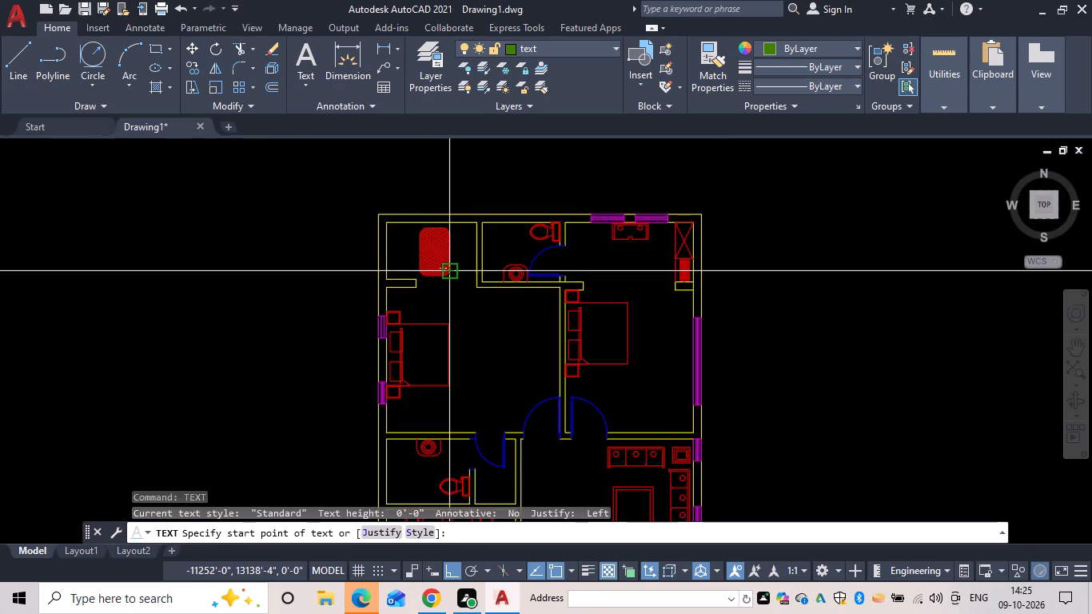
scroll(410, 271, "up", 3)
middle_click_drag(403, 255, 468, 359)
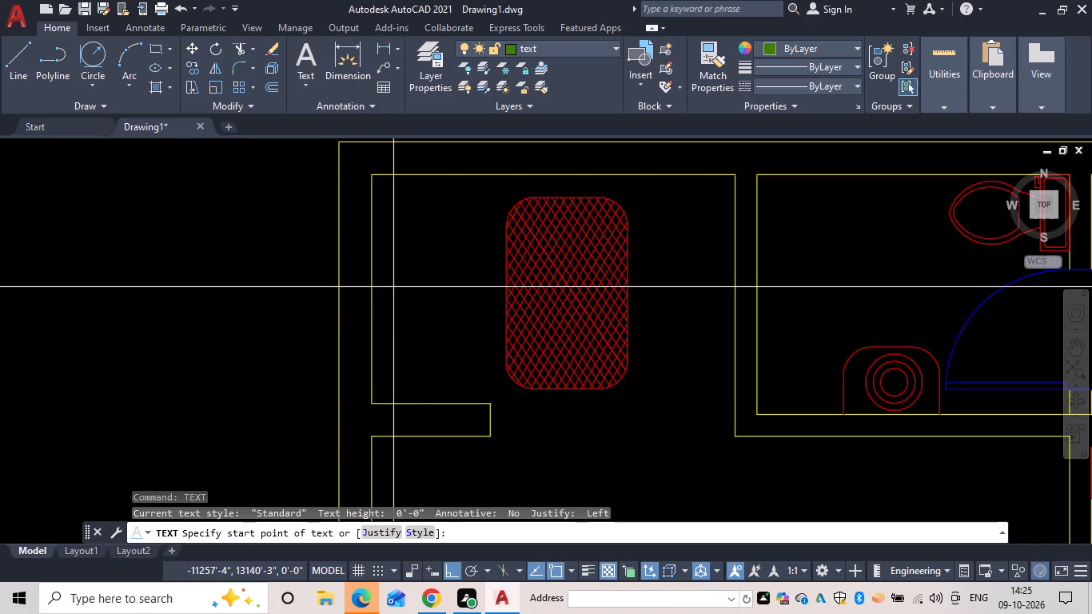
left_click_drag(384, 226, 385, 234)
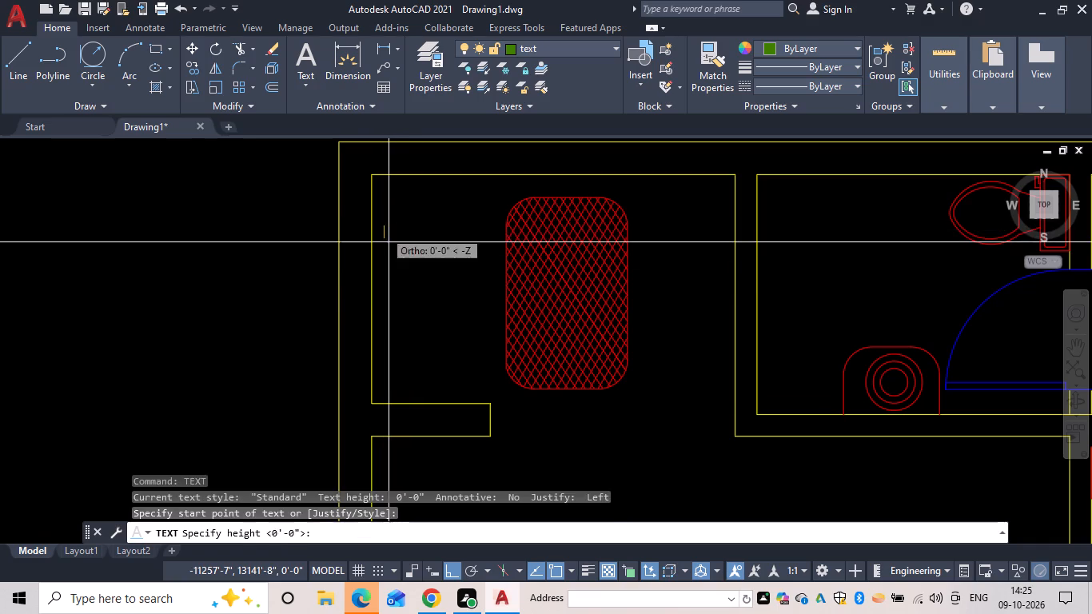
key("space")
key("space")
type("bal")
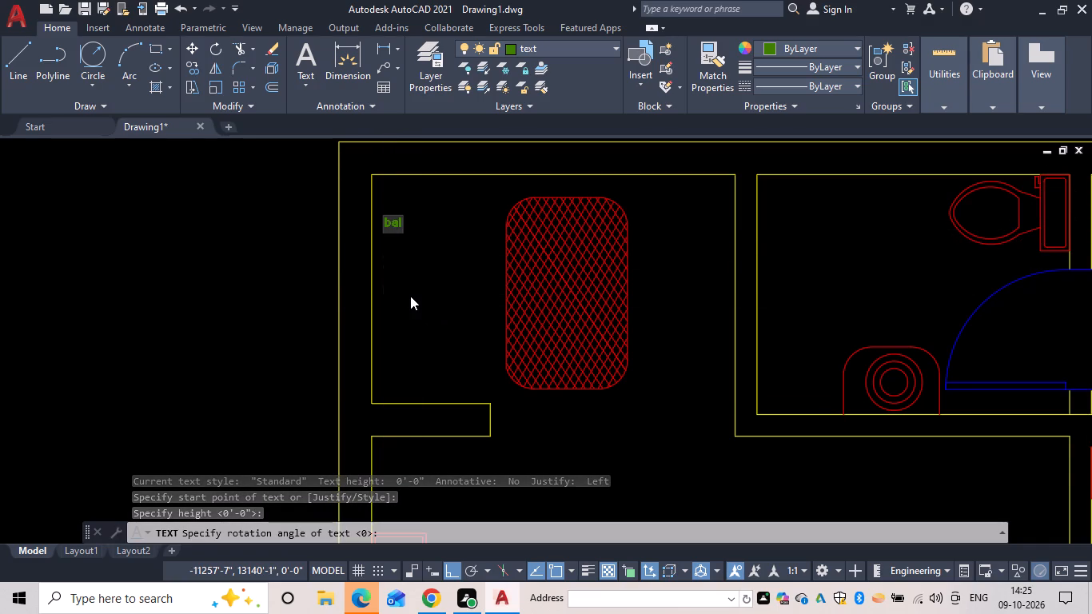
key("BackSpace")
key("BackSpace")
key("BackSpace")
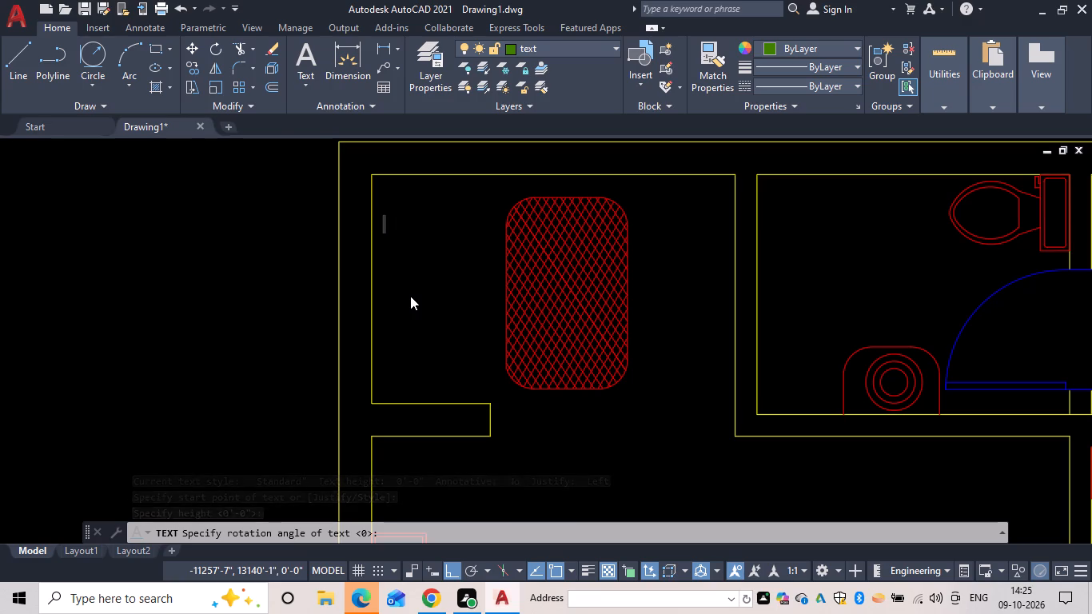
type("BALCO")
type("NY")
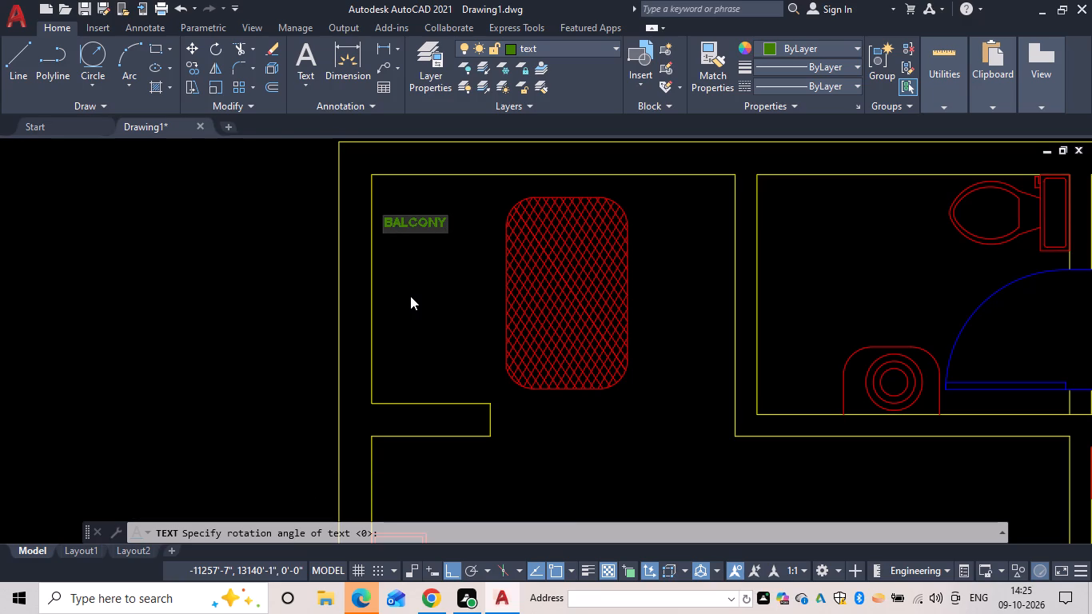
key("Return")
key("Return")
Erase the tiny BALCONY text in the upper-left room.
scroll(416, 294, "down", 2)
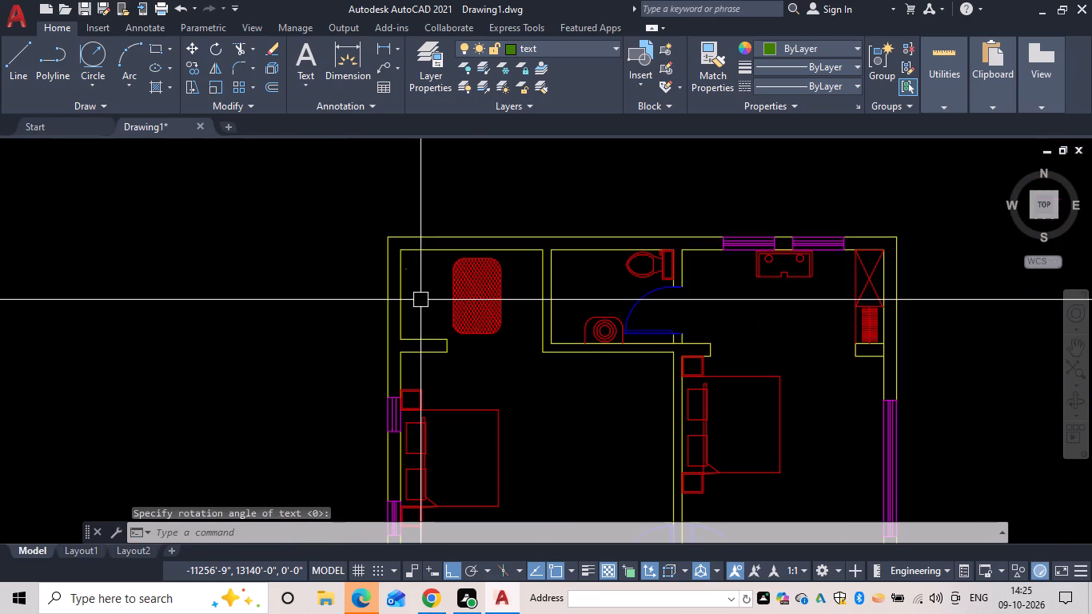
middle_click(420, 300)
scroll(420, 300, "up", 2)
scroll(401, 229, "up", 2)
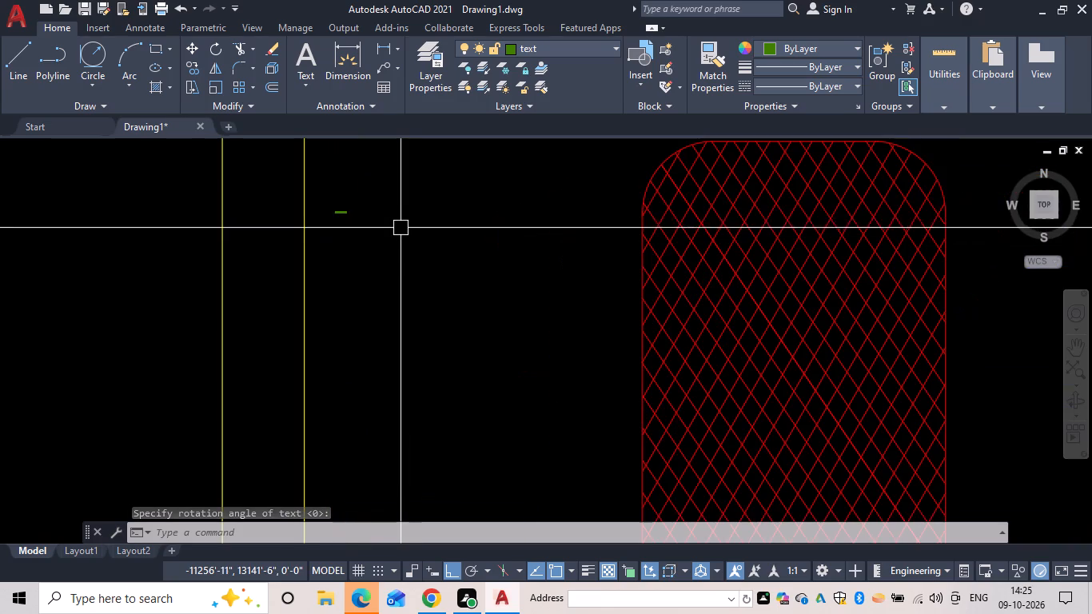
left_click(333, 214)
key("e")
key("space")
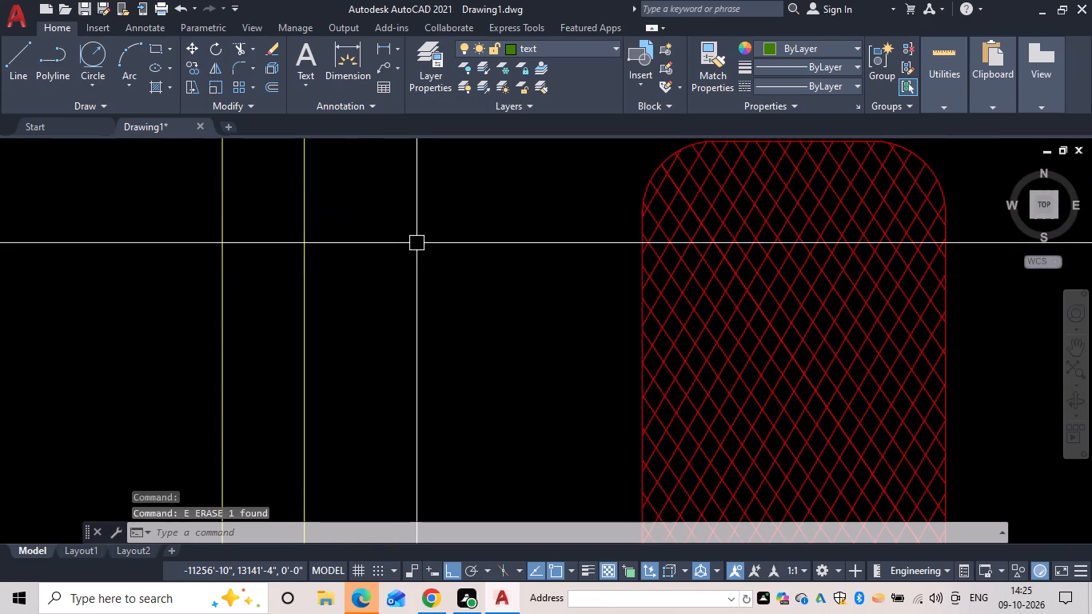
Add the single-line text BALCONY in the upper-left room with a height of 6 inches and 0 rotation.
type("TEX")
type("T")
key("space")
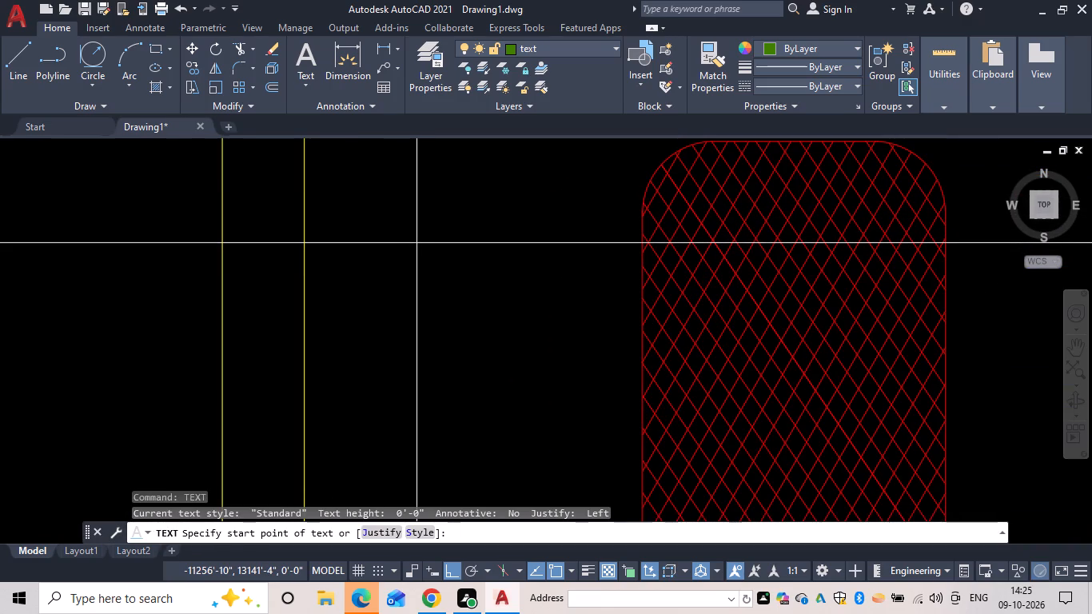
left_click(361, 248)
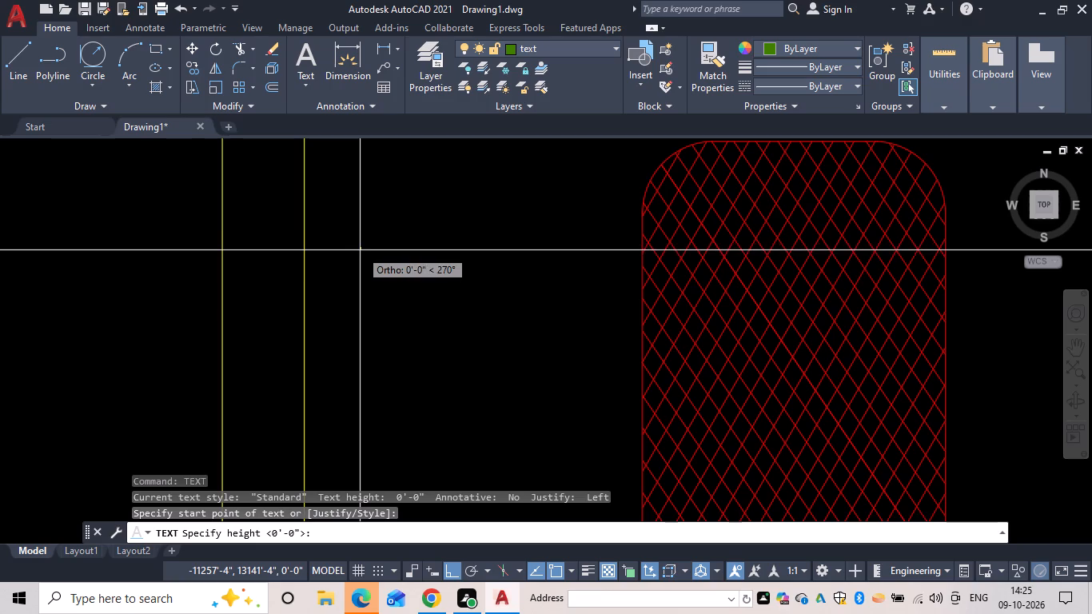
key("6")
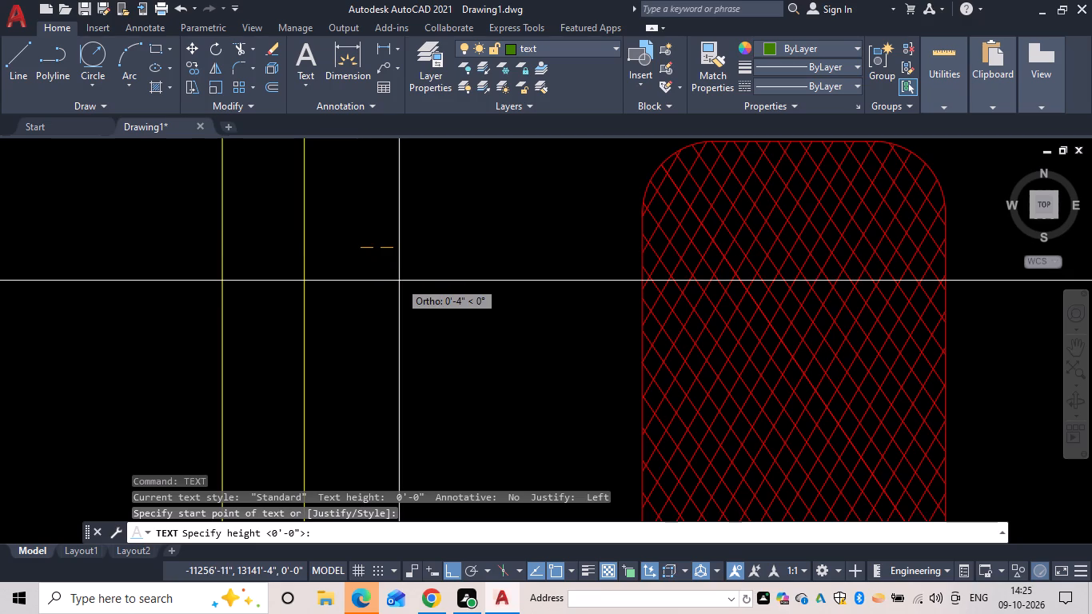
key("space")
key("space")
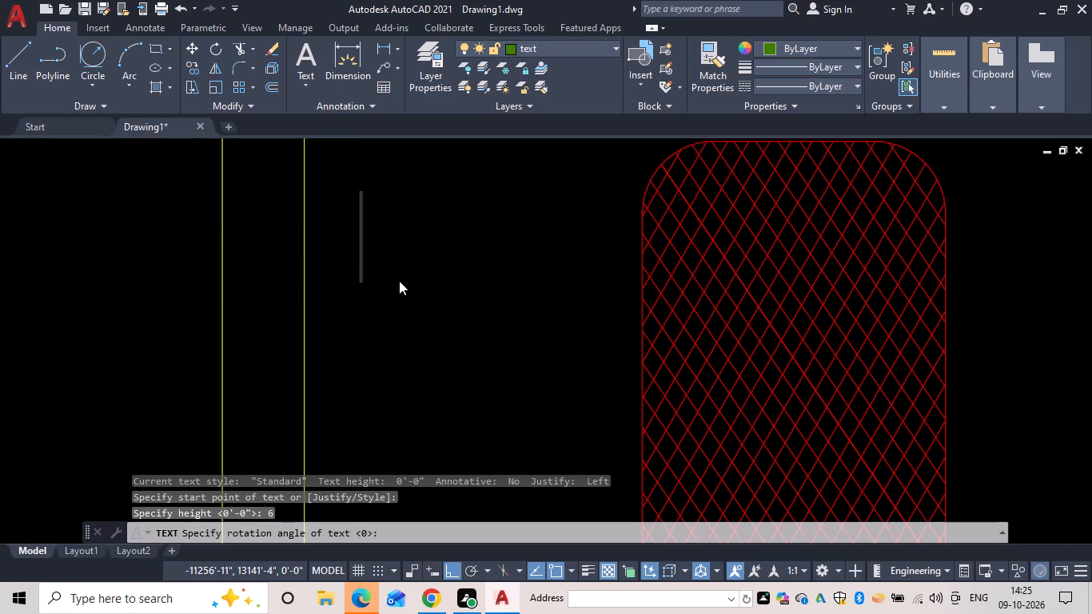
type("BALCONY")
key("Return")
key("Return")
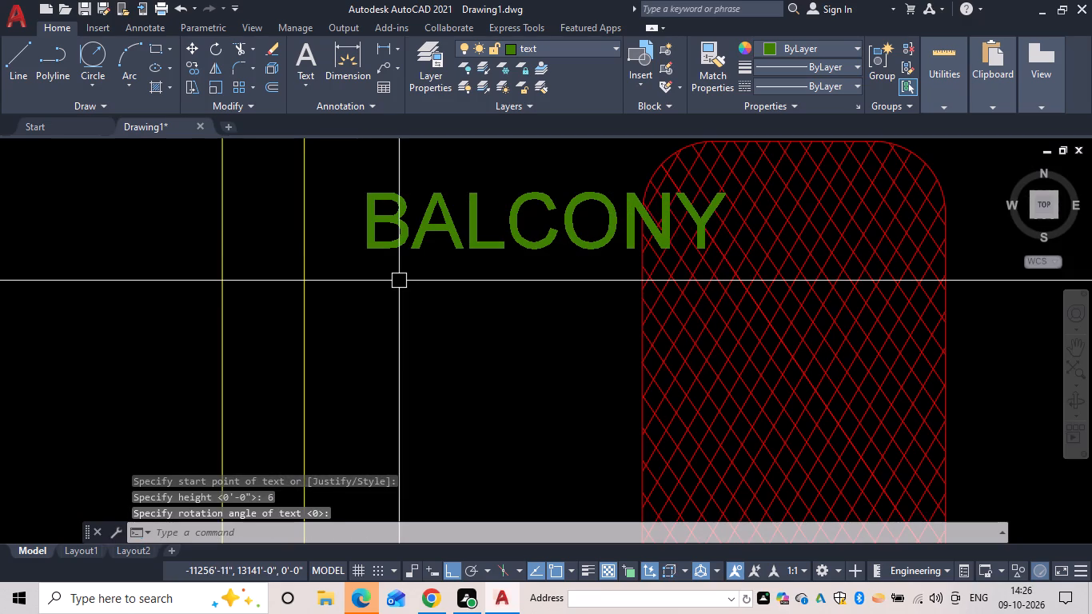
key("Escape")
Rotate the BALCONY label 90 degrees counterclockwise about its middle so it reads vertically upward.
scroll(424, 287, "down", 3)
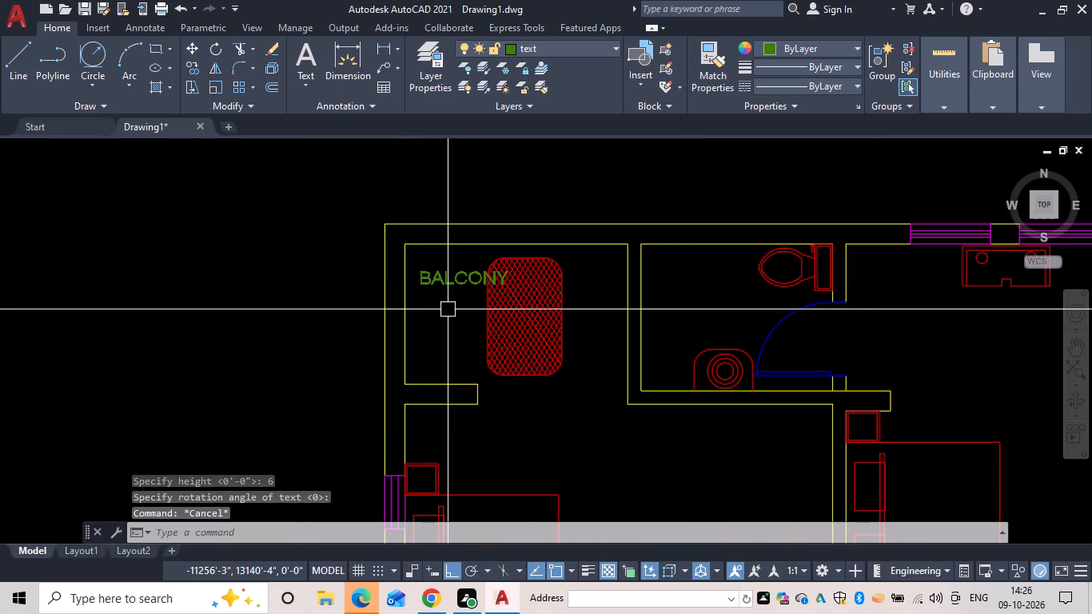
key("Escape")
scroll(458, 301, "down", 1)
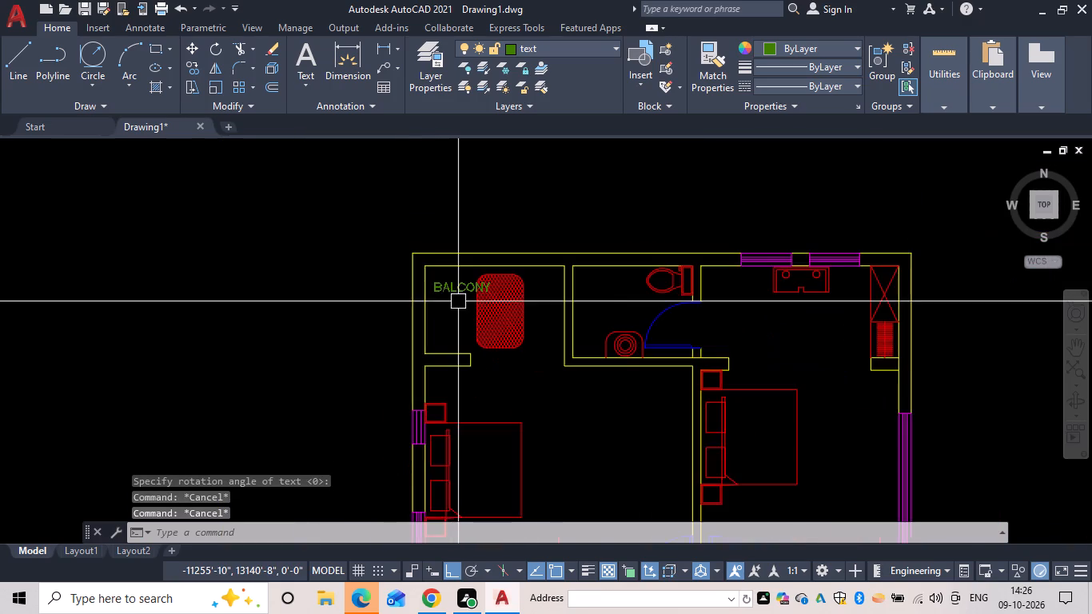
middle_click_drag(459, 301, 500, 285)
scroll(459, 301, "down", 1)
scroll(500, 284, "up", 2)
type("RO")
key("space")
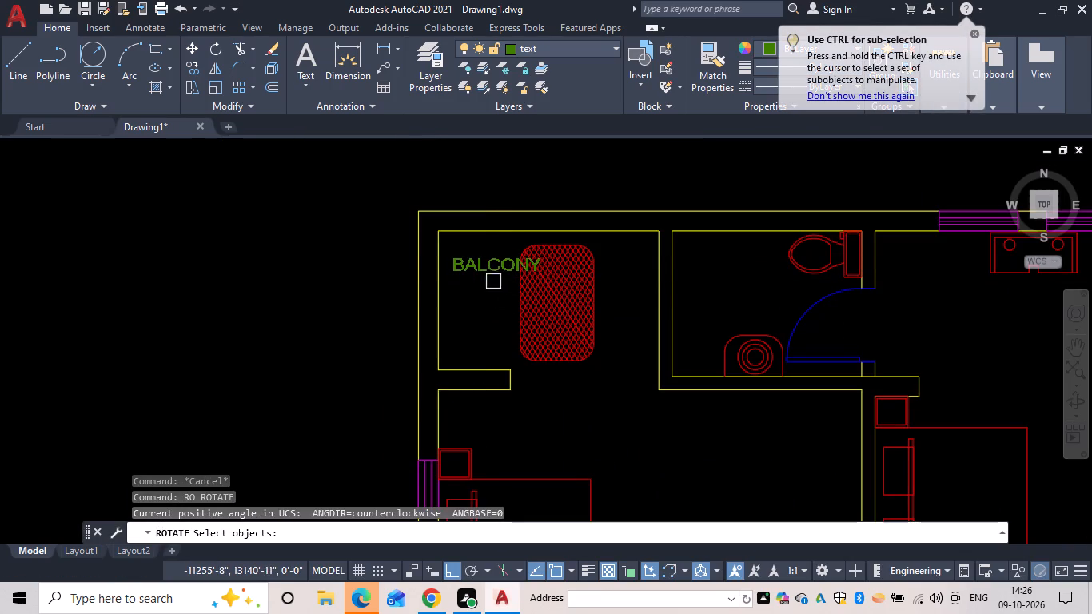
left_click(488, 268)
key("space")
left_click_drag(492, 268, 507, 255)
left_click(496, 217)
key("Escape")
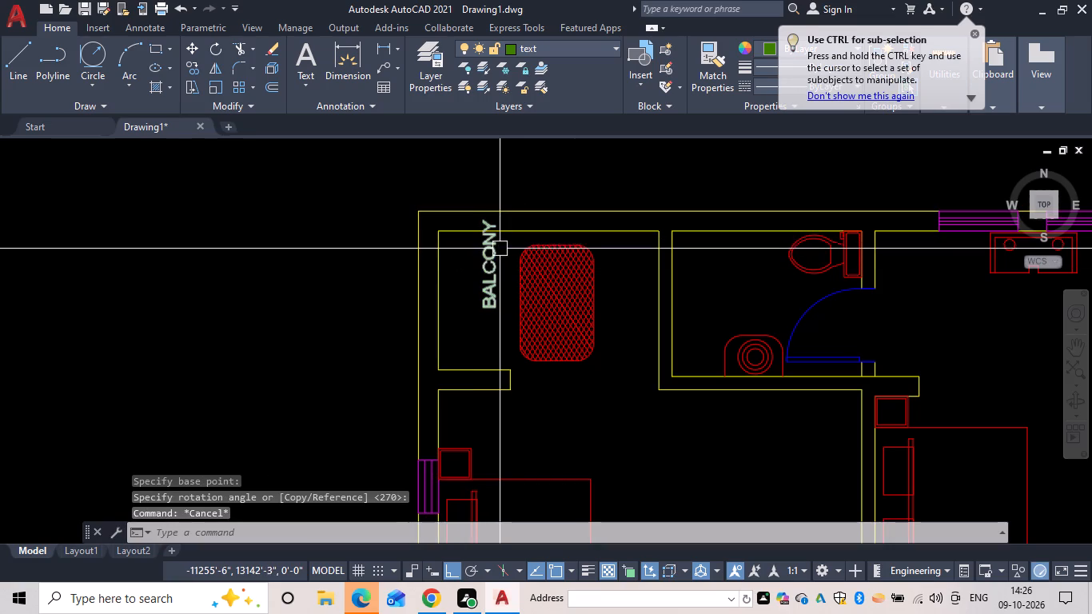
Move the BALCONY label straight down so it sits inside the room, between the outer wall and the hatched rectangle.
key("m")
key("space")
left_click(490, 273)
key("space")
left_click(488, 281)
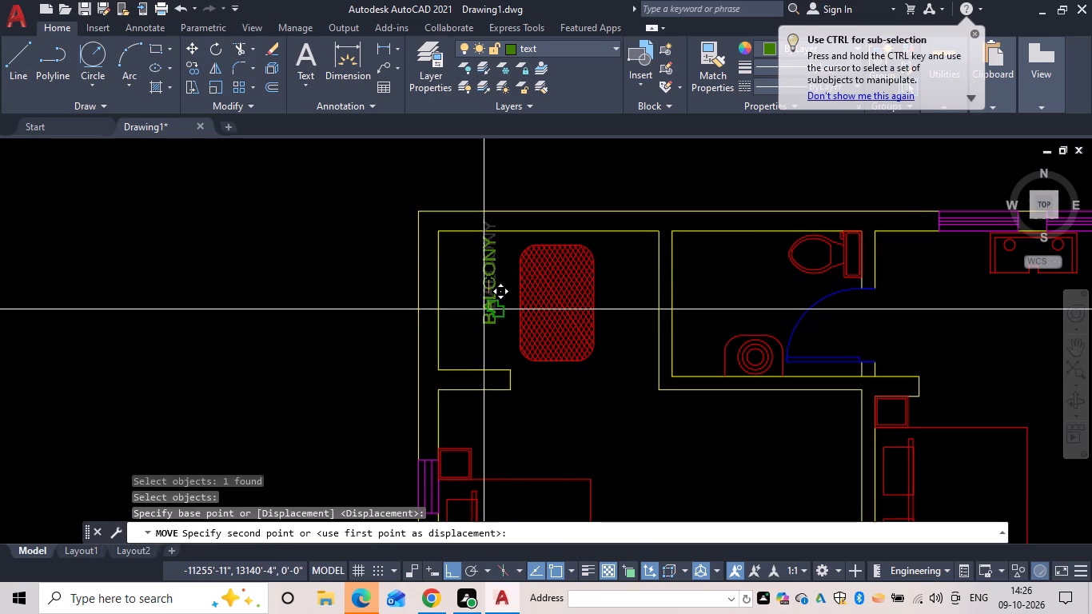
left_click(483, 319)
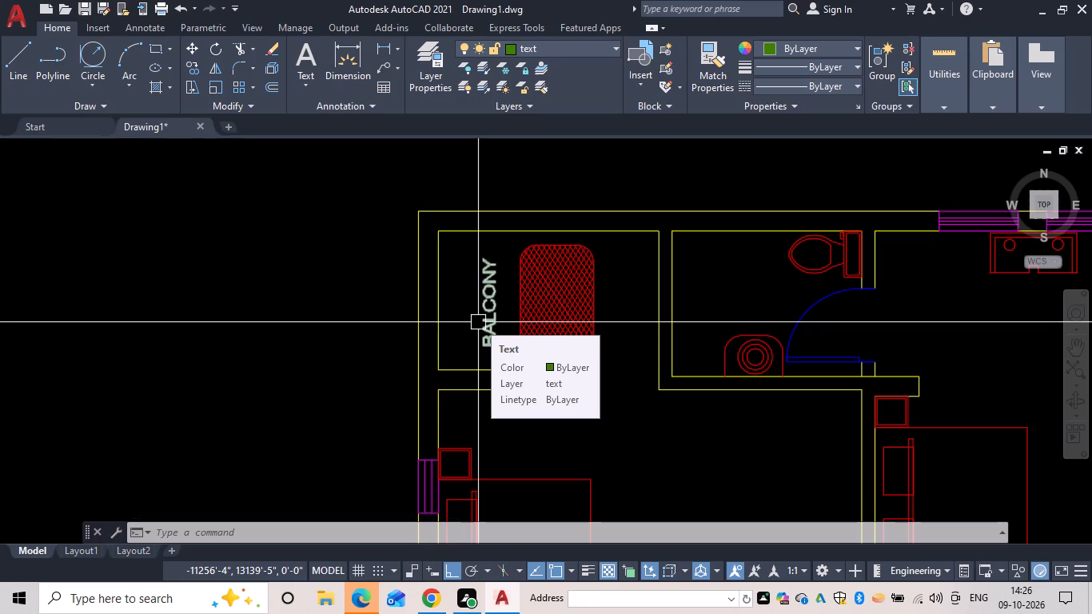
Start a text label beside the bed in the left bedroom with first line MASTER BED ROOM, 6-inch height and 0 rotation.
scroll(639, 427, "down", 1)
middle_click_drag(623, 398, 455, 239)
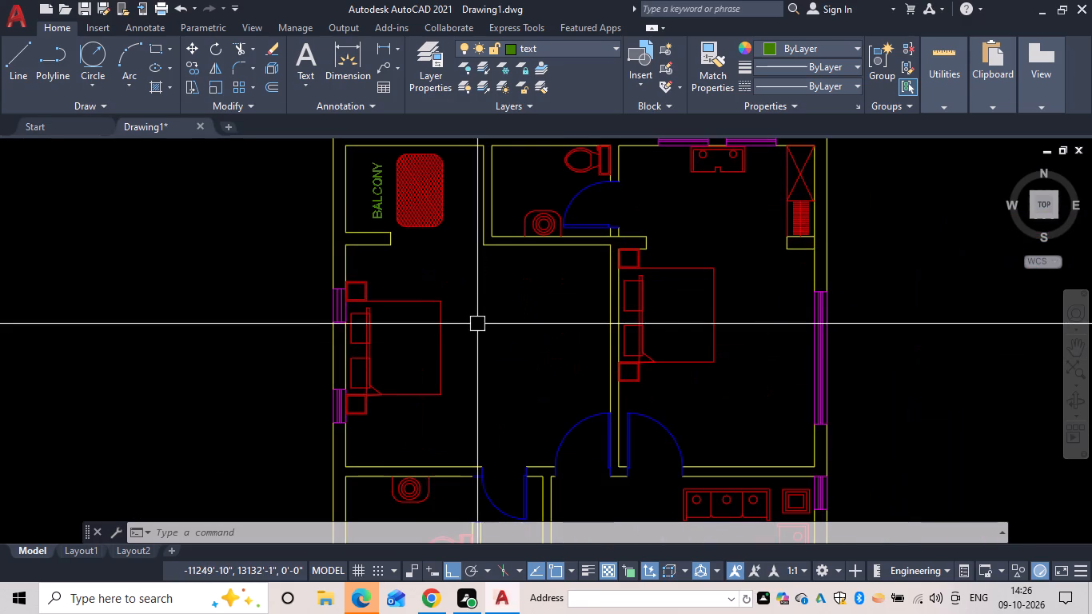
key("Escape")
key("t")
key("e")
type("XT")
key("space")
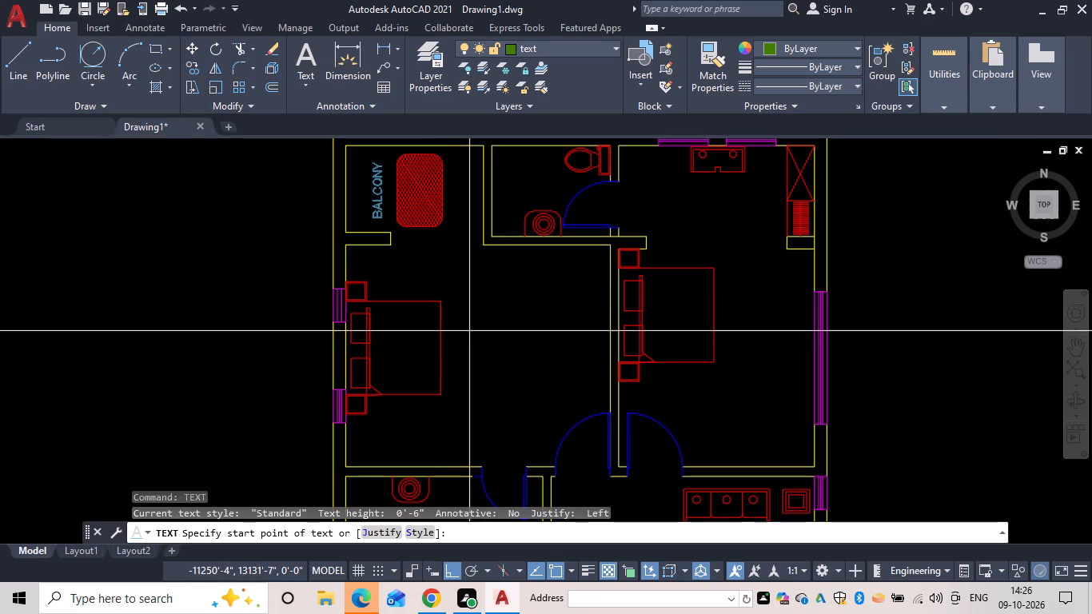
left_click(469, 331)
key("space")
key("space")
type("MASTER BED ROOM")
key("space")
key("Return")
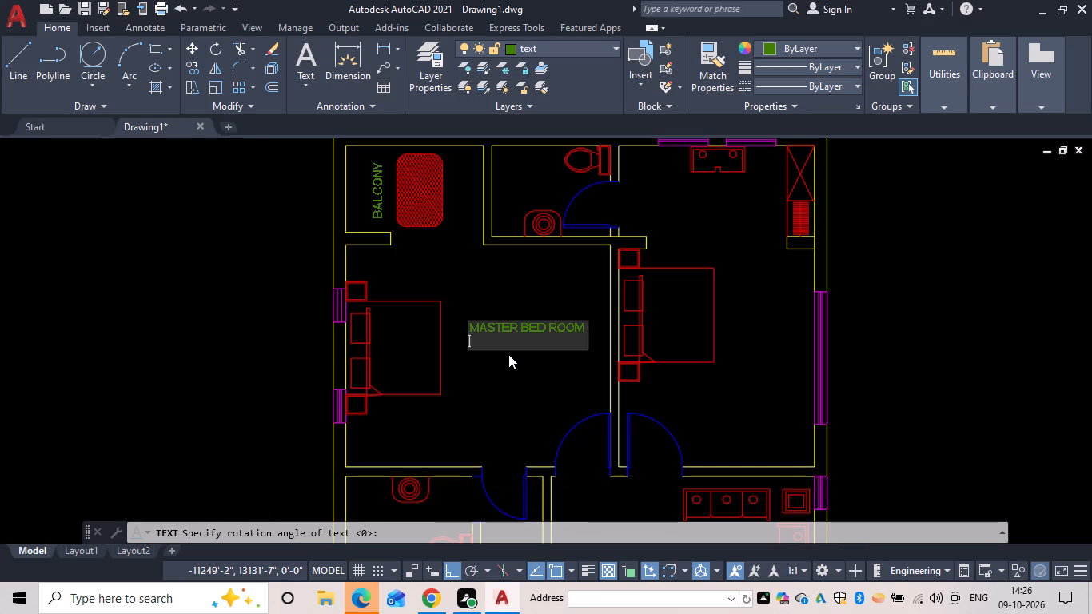
Complete the MASTER BED ROOM label with the second line 13'-6"X 16'-0", indented with spaces to sit centred under the first.
key("1")
type("3'-")
key("shift+asciicircum")
key("BackSpace")
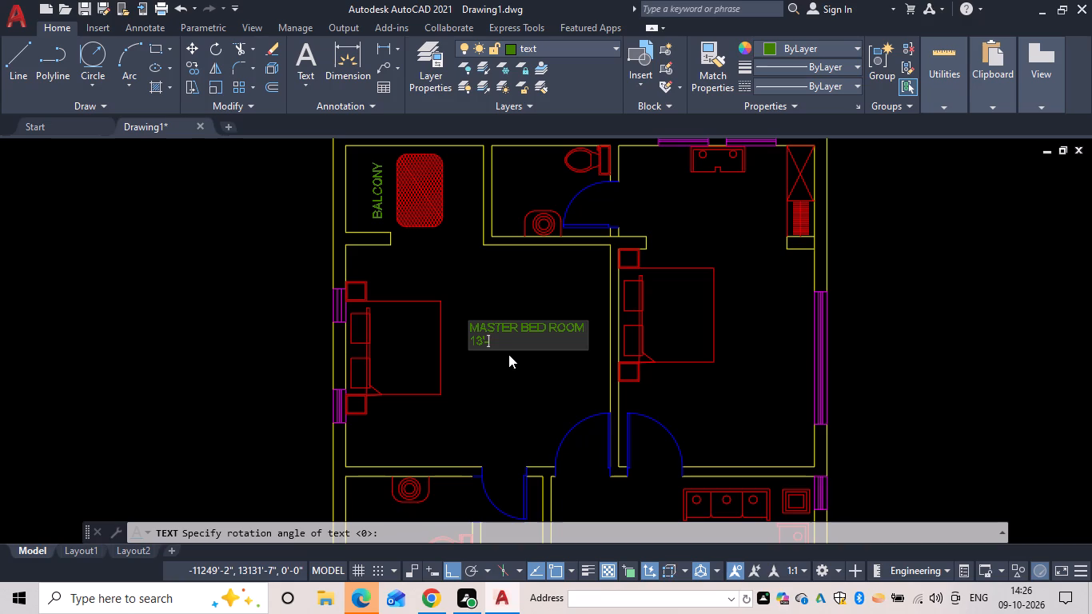
type("6\"X 16'-0\"")
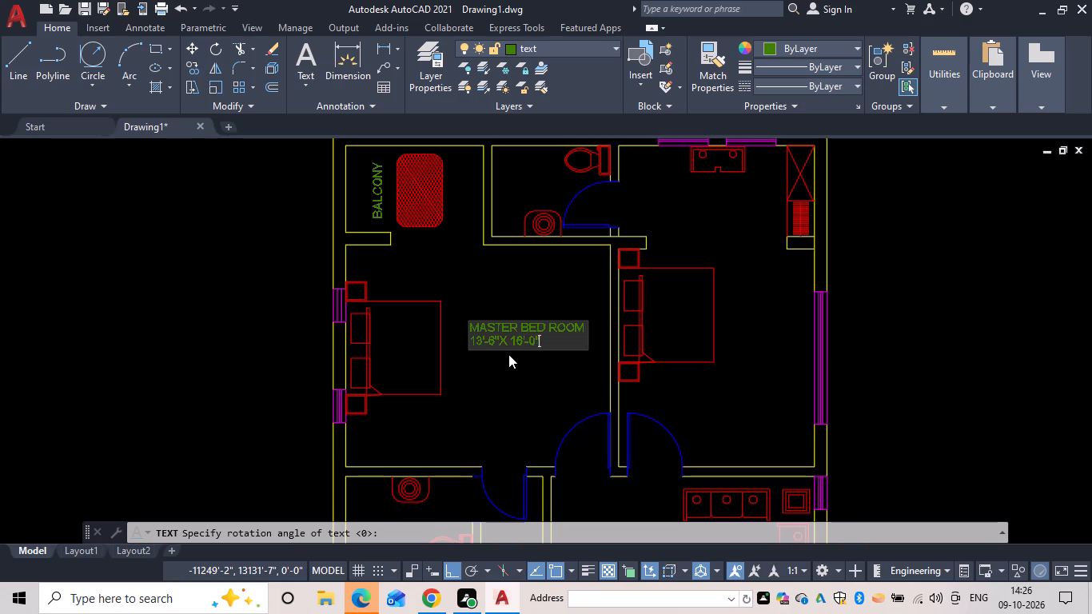
scroll(457, 325, "up", 3)
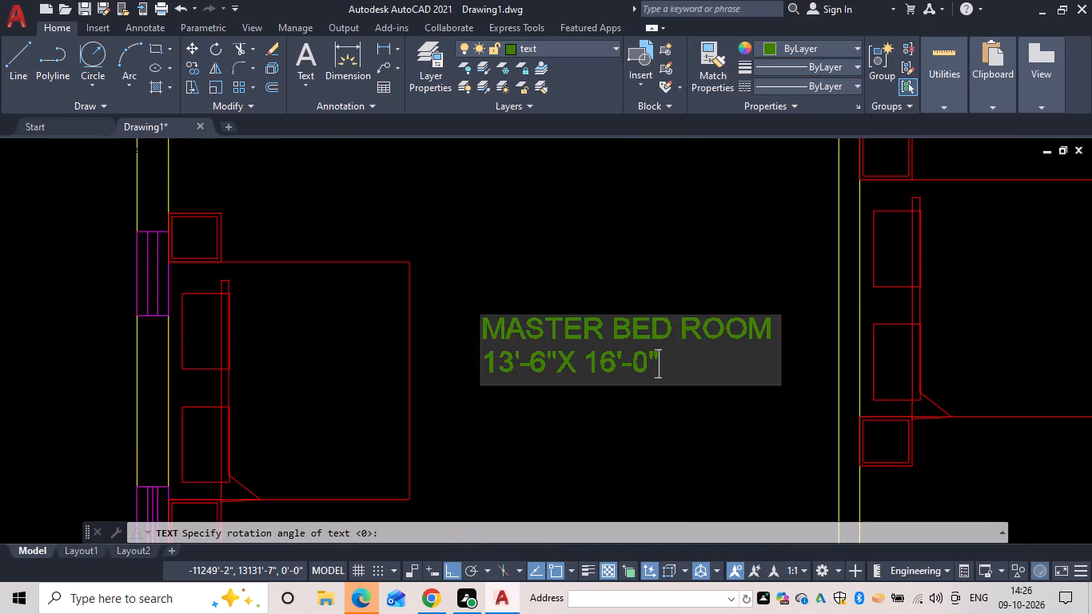
left_click(498, 389)
key("space")
key("space")
key("space")
key("space")
key("space")
key("space")
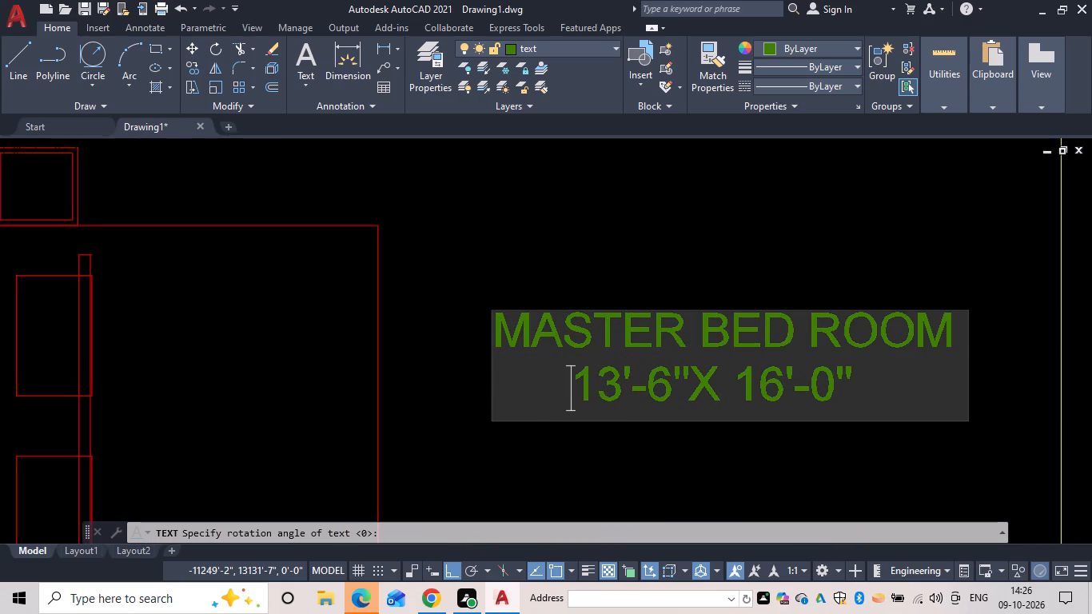
left_click(869, 402)
key("Return")
key("Return")
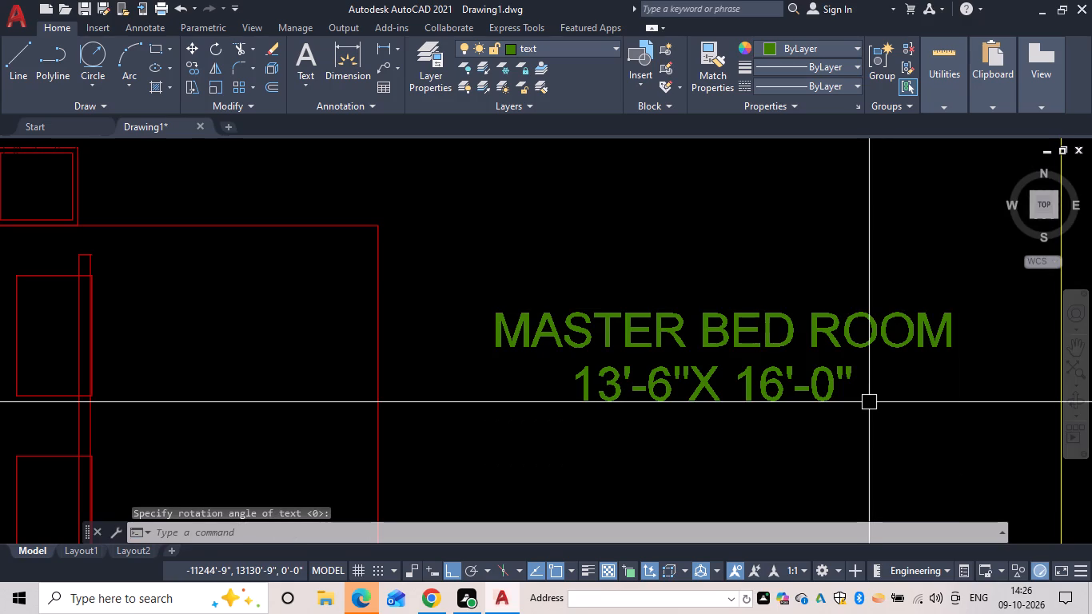
key("Escape")
Rotate both lines of the MASTER BED ROOM label 90 degrees counterclockwise so they read vertically upward.
type("RO")
key("space")
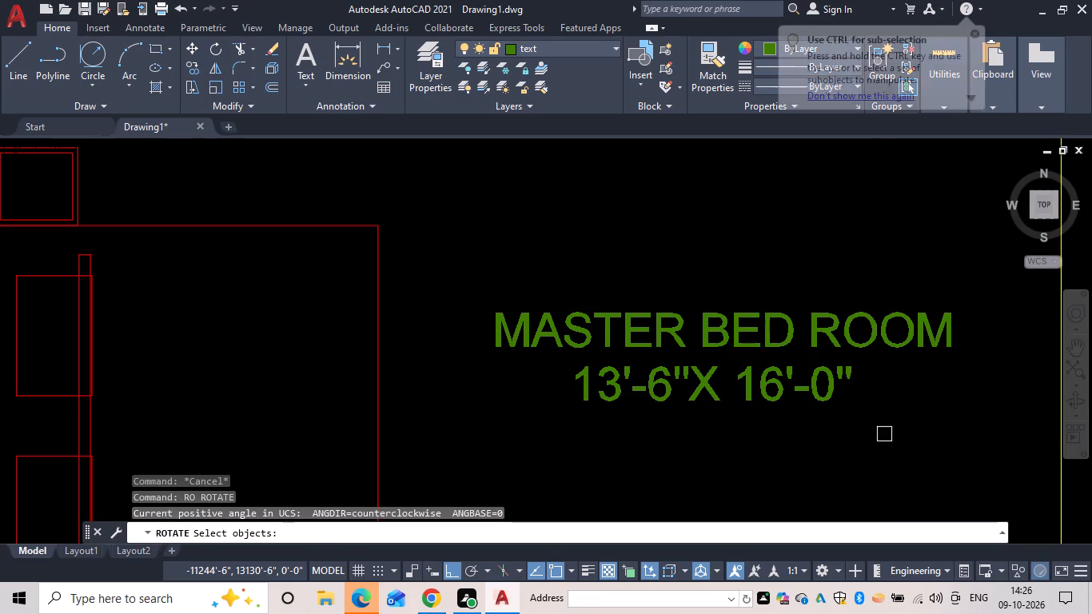
left_click_drag(884, 436, 872, 425)
left_click(683, 213)
key("space")
left_click(772, 341)
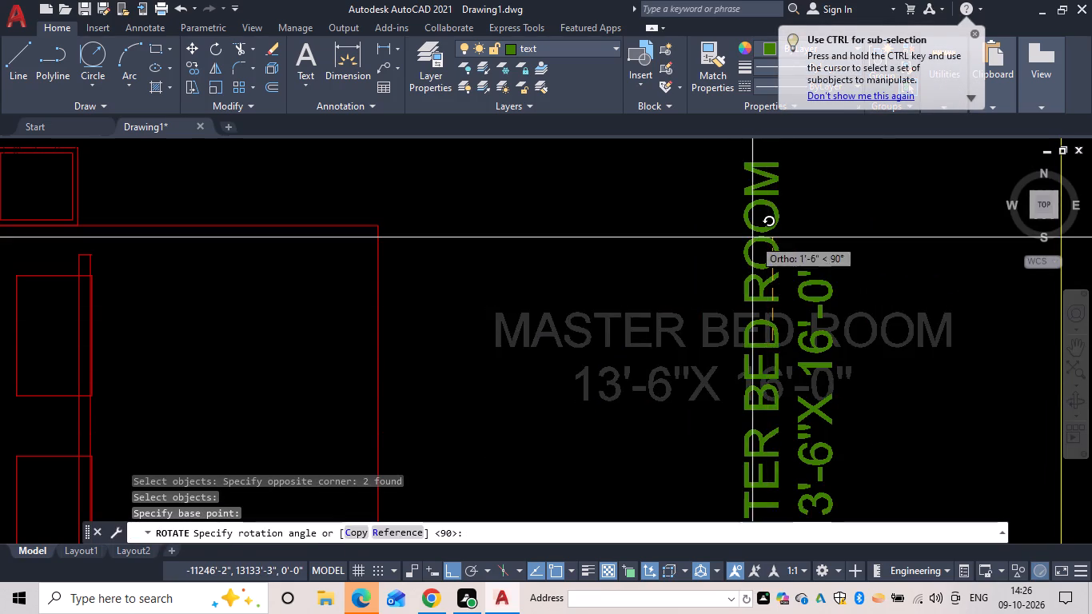
left_click(752, 237)
Move the two-line MASTER BED ROOM label horizontally a short distance toward the bed.
scroll(780, 284, "down", 2)
middle_click_drag(761, 273, 531, 166)
key("Escape")
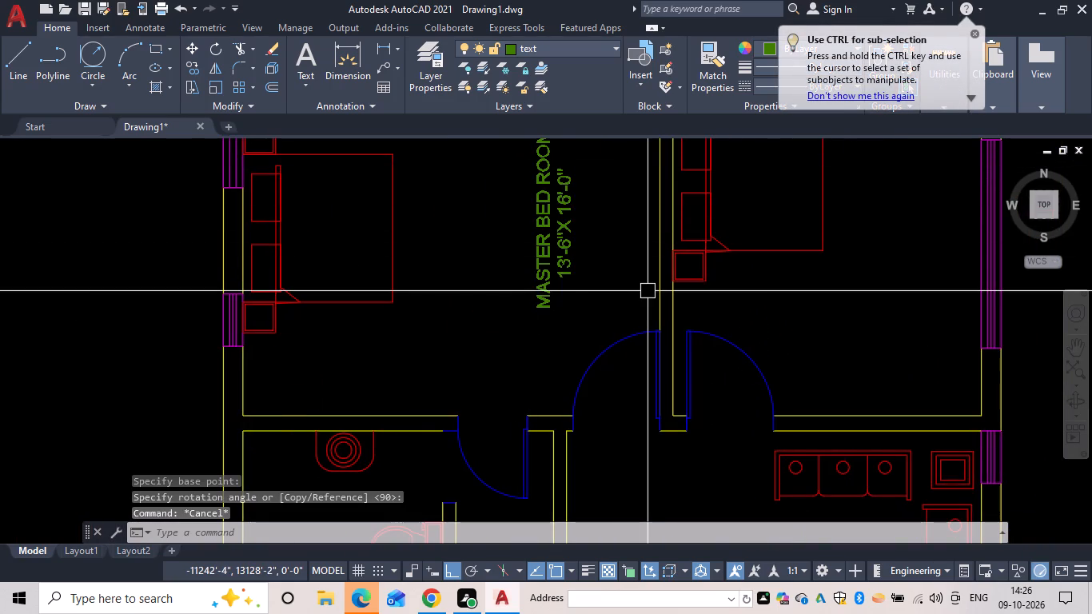
key("m")
key("space")
left_click_drag(615, 297, 553, 245)
left_click(518, 221)
key("space")
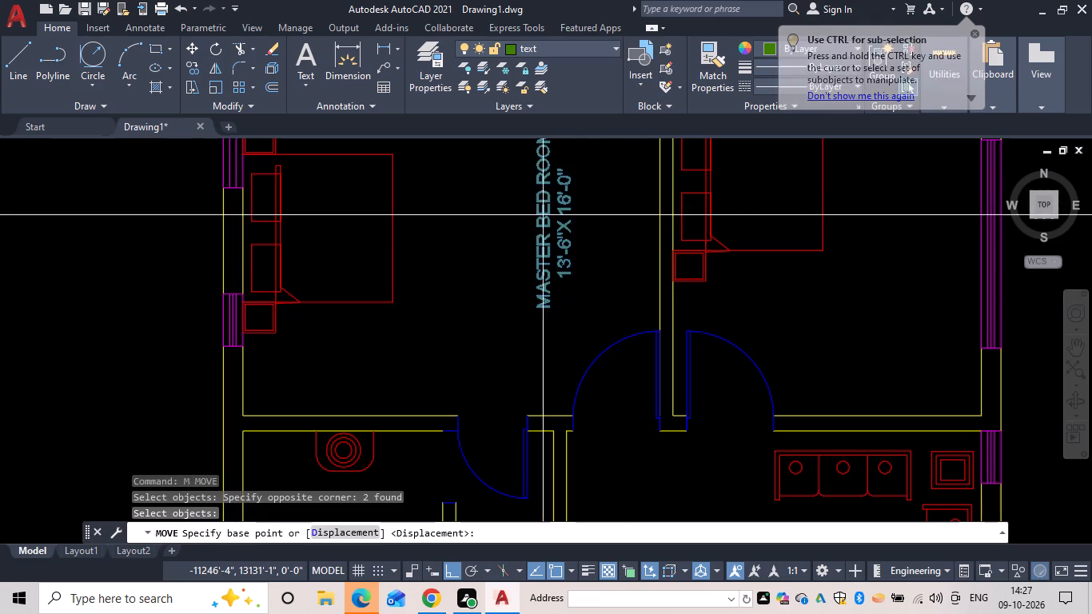
left_click(543, 215)
left_click(506, 225)
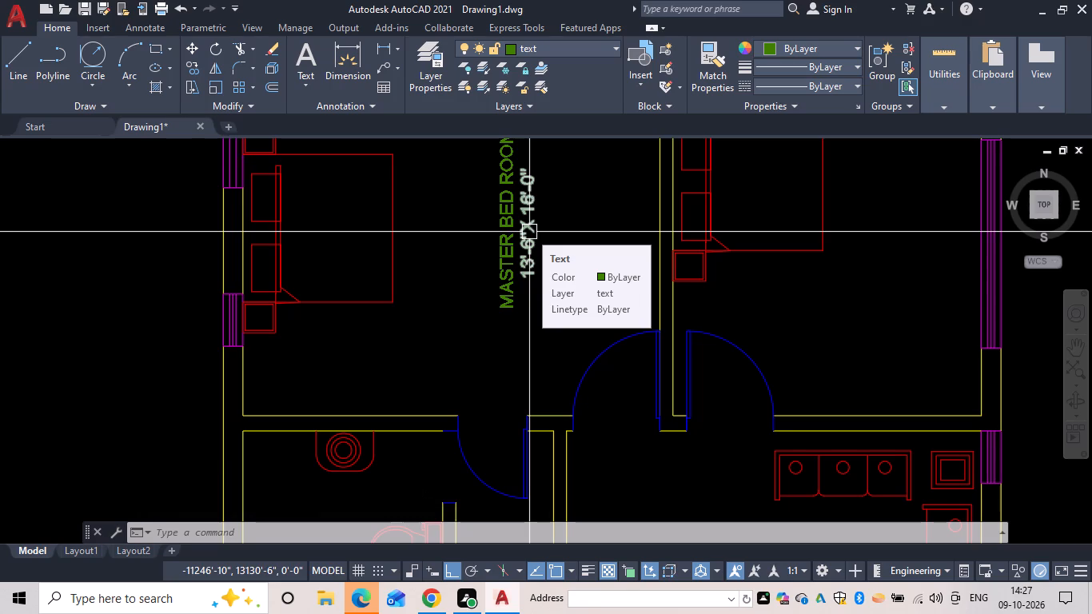
Start a text label below the washbasin in the toilet under the master bedroom, with first line TOILET, 6-inch height and 0 rotation.
scroll(366, 229, "down", 2)
middle_click_drag(391, 293, 415, 175)
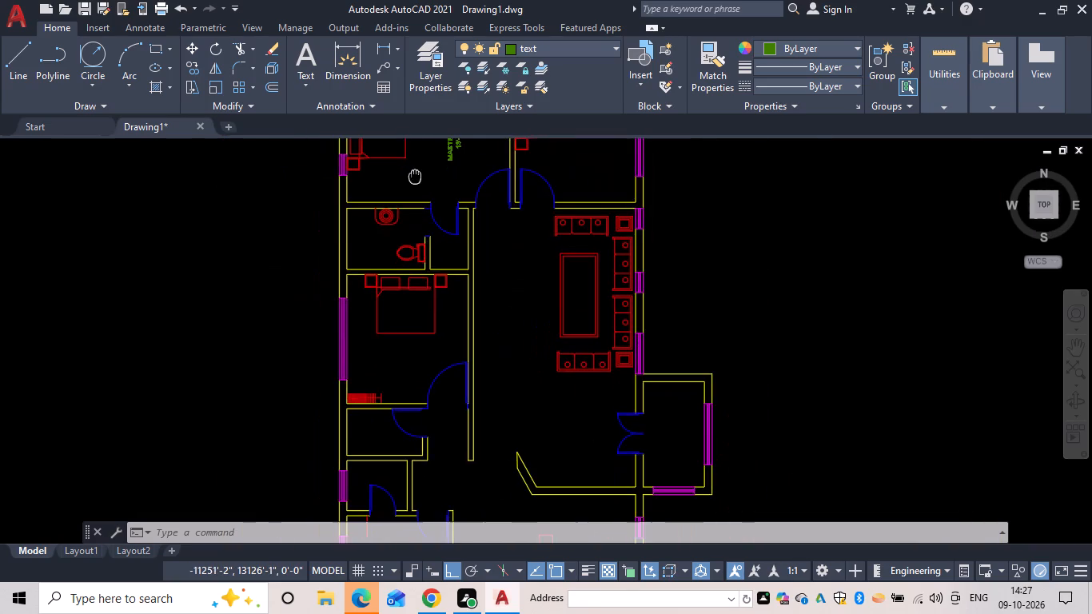
scroll(398, 241, "up", 2)
middle_click_drag(389, 237, 454, 273)
key("Escape")
key("t")
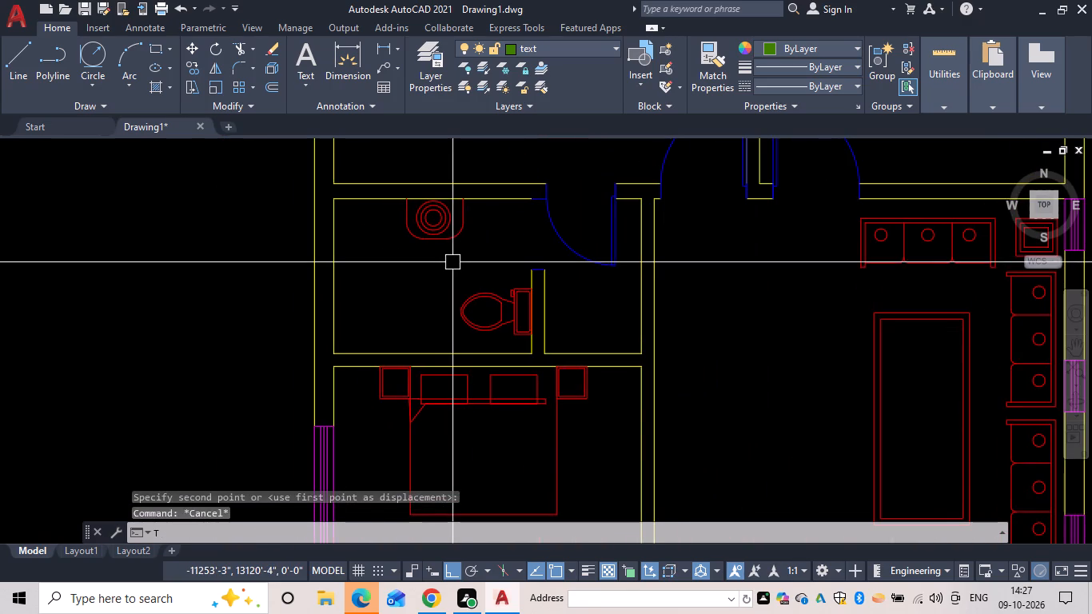
key("e")
type("XT")
key("space")
left_click_drag(355, 265, 370, 285)
key("space")
key("space")
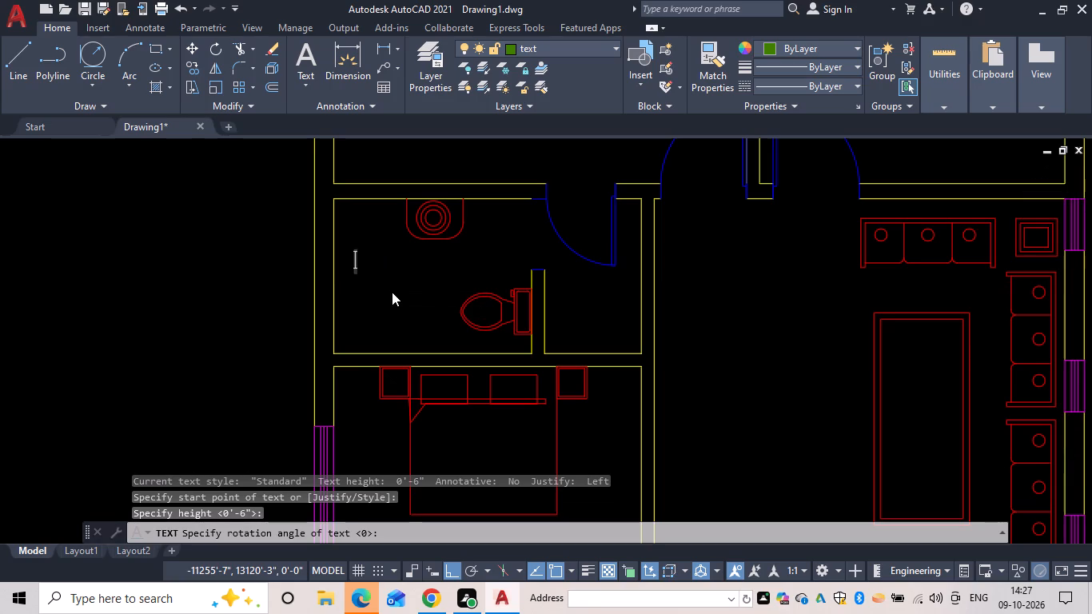
type("TOILET")
key("space")
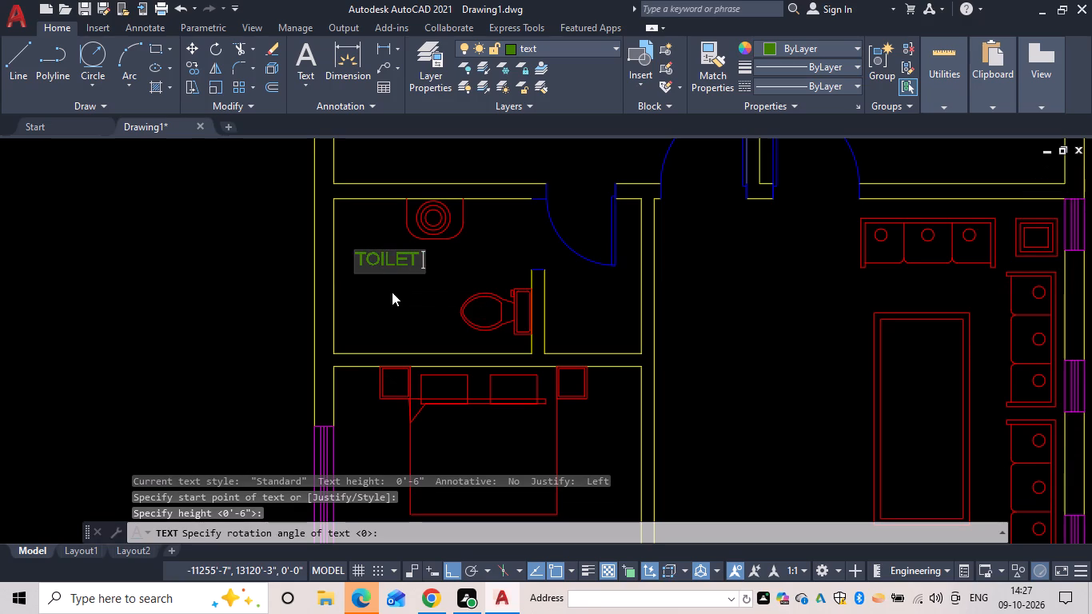
Complete the TOILET label with the second line 6'-0"X7'-8".
key("Return")
type("6;")
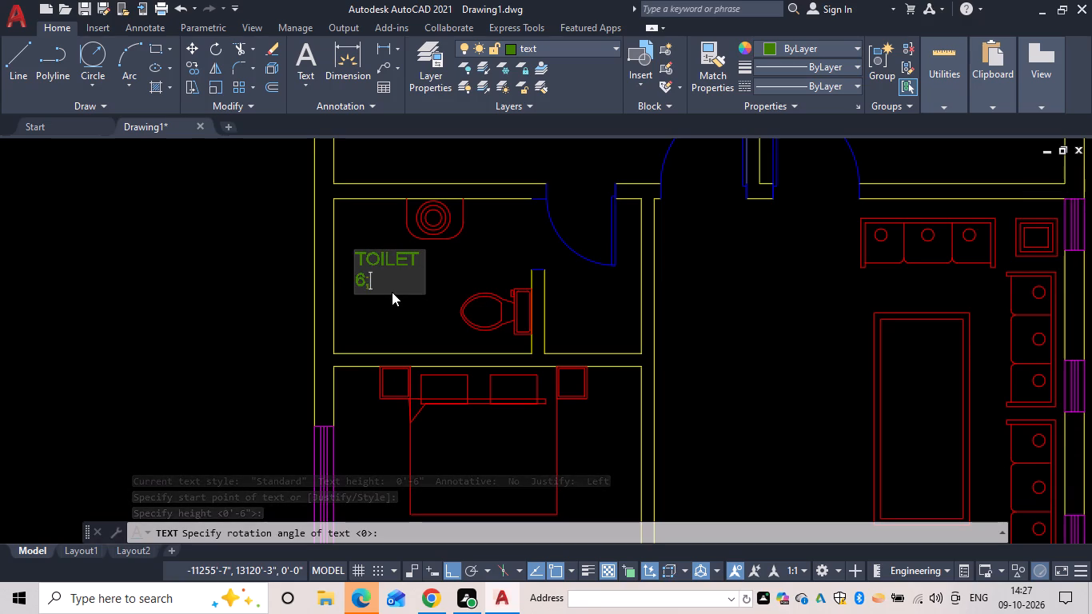
key("BackSpace")
type("'-")
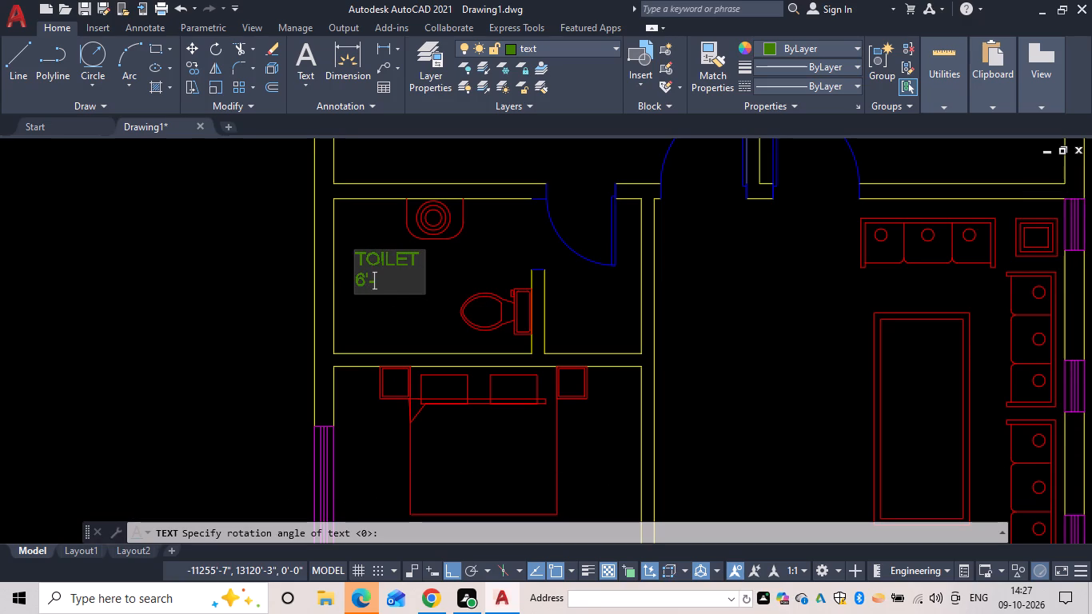
type(")\"")
key("BackSpace")
key("BackSpace")
type("0\"")
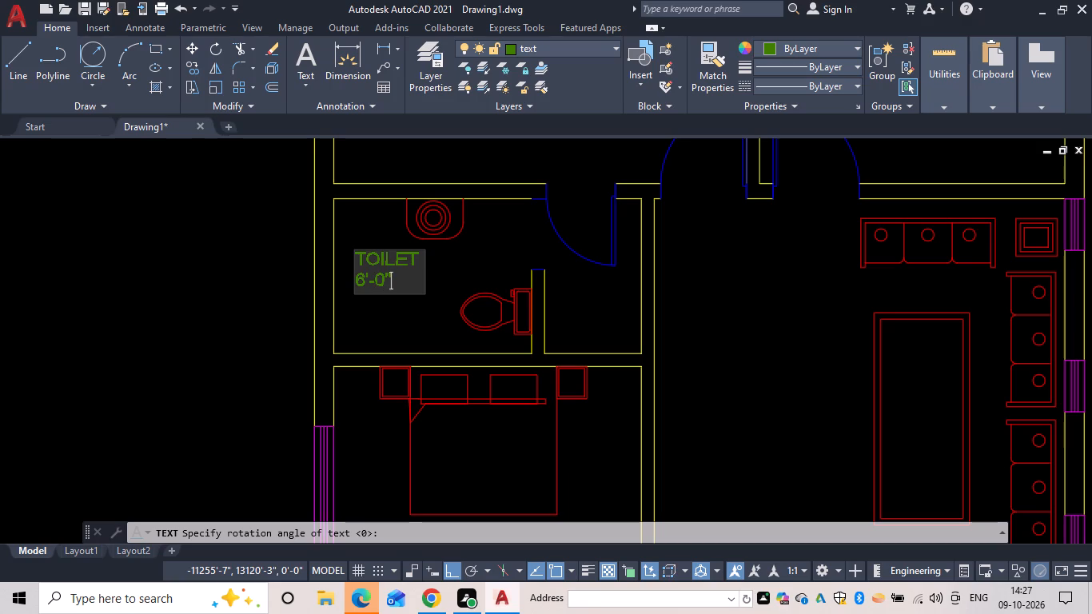
key("x")
type("7'")
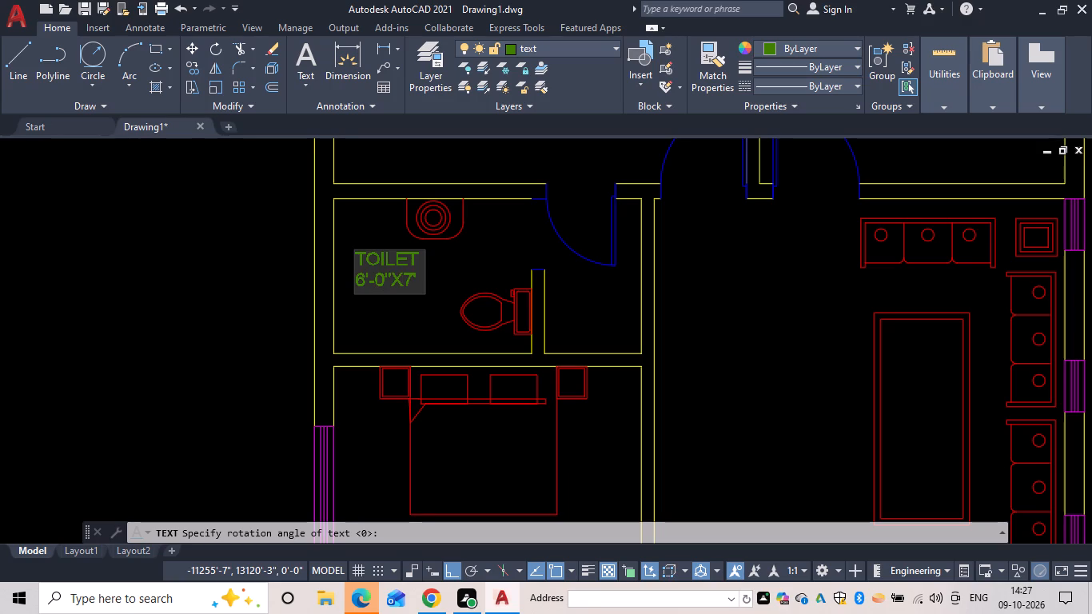
type("-9")
key("BackSpace")
type("8\"")
key("Return")
key("Return")
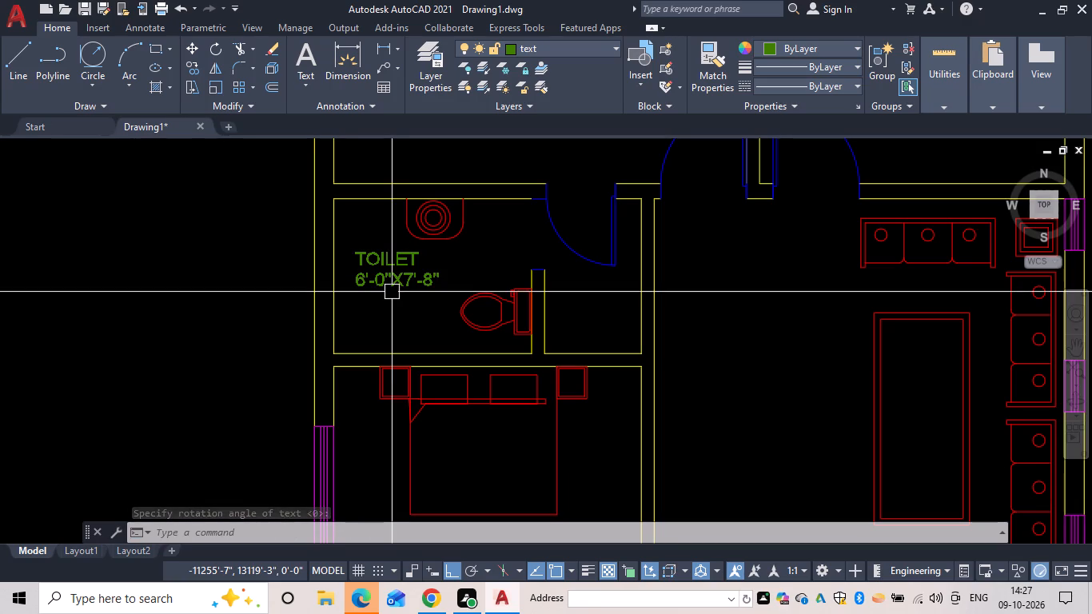
Add the single-line text DRESS in the small space beside the toilet partition, with 6-inch height and 0 rotation.
scroll(600, 297, "up", 1)
middle_click_drag(599, 297, 573, 276)
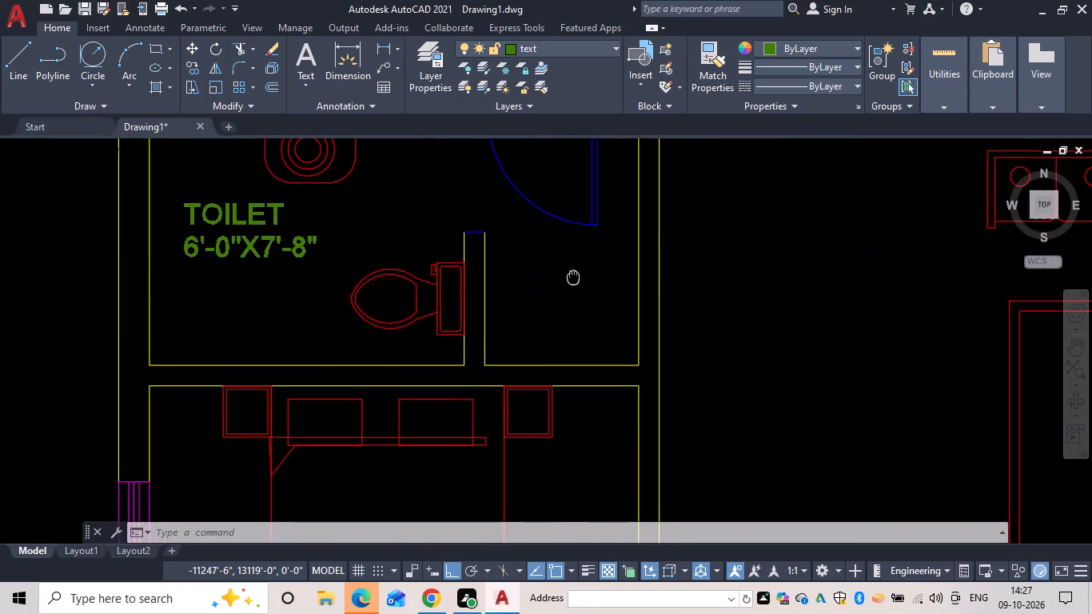
middle_click_drag(573, 276, 572, 276)
key("t")
type("EX")
type("T")
key("space")
left_click(512, 279)
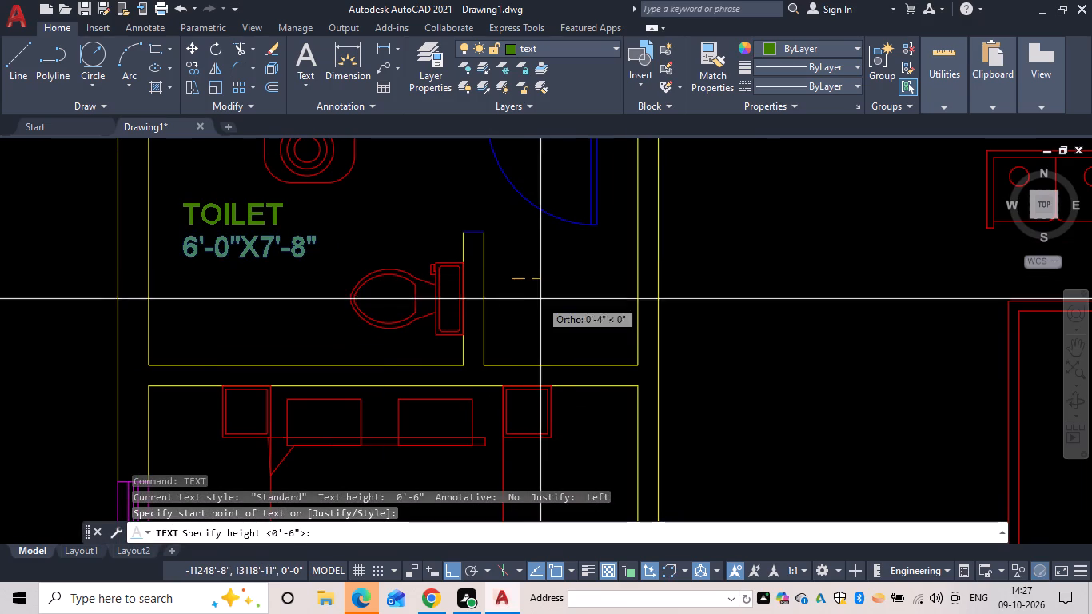
key("space")
key("space")
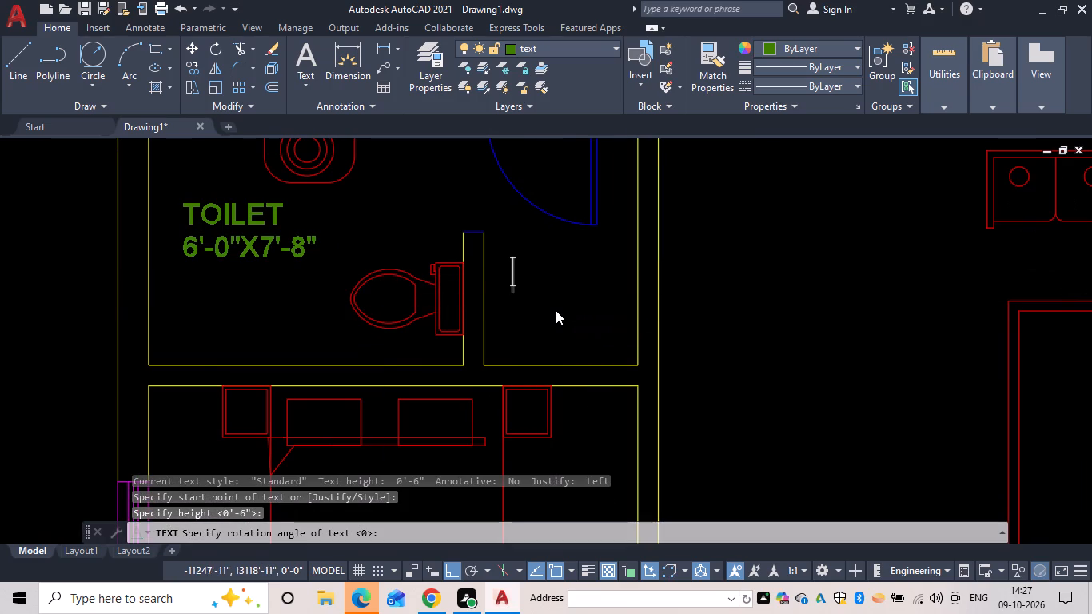
type("DREA")
key("BackSpace")
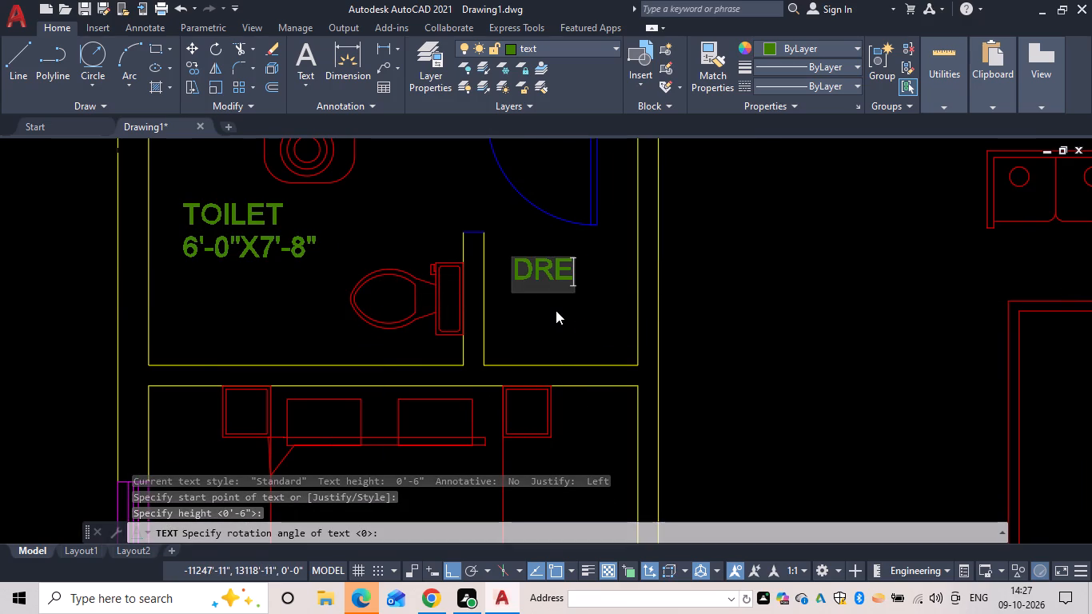
type("SS")
key("Return")
key("Return")
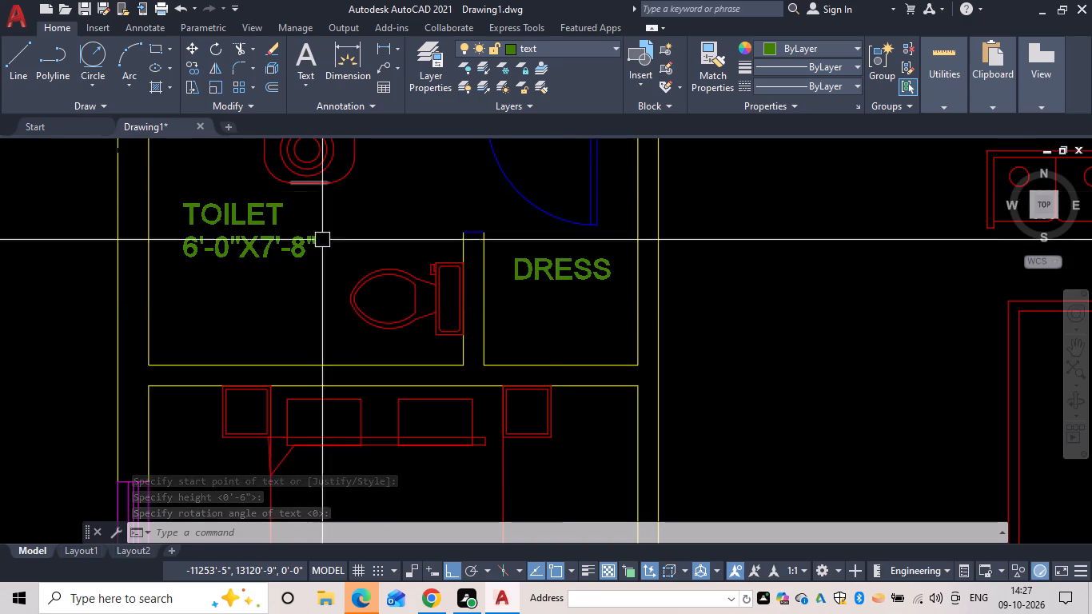
Start a text label below the bed in the bedroom under the toilet, with first line BED ROOM, 6-inch height and 0 rotation.
scroll(278, 354, "down", 2)
middle_click_drag(278, 356, 339, 197)
middle_click_drag(380, 345, 403, 287)
scroll(385, 292, "up", 1)
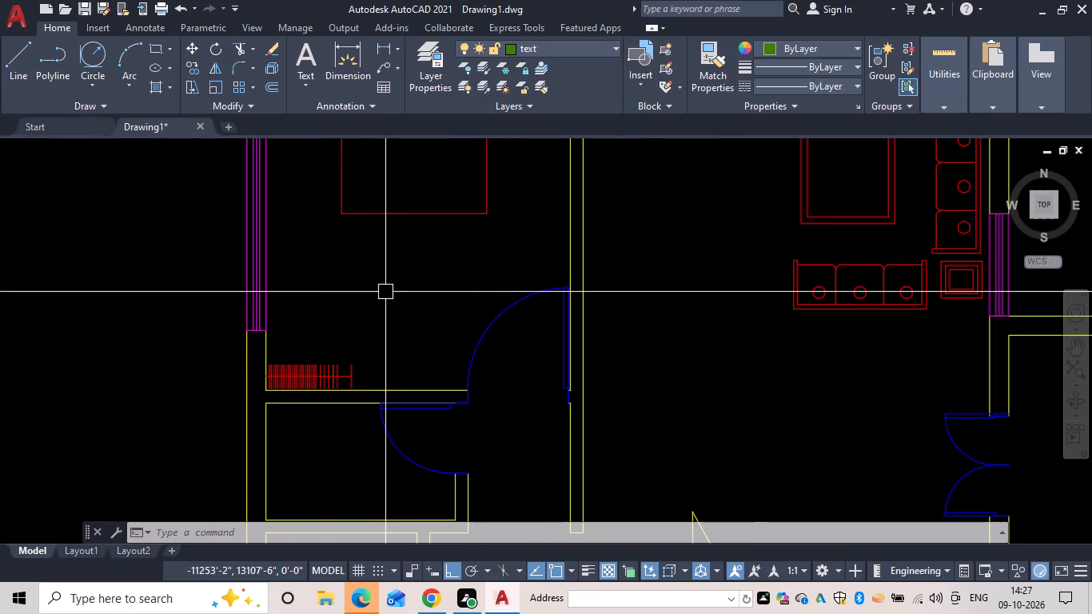
key("Escape")
type("TEXT")
key("space")
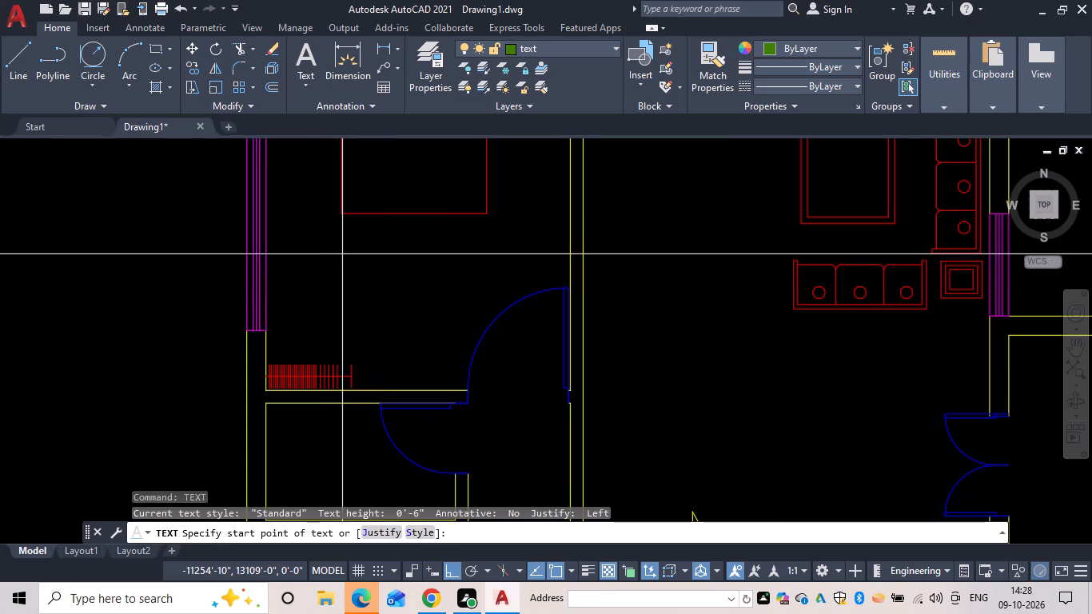
left_click_drag(341, 254, 353, 269)
key("space")
key("space")
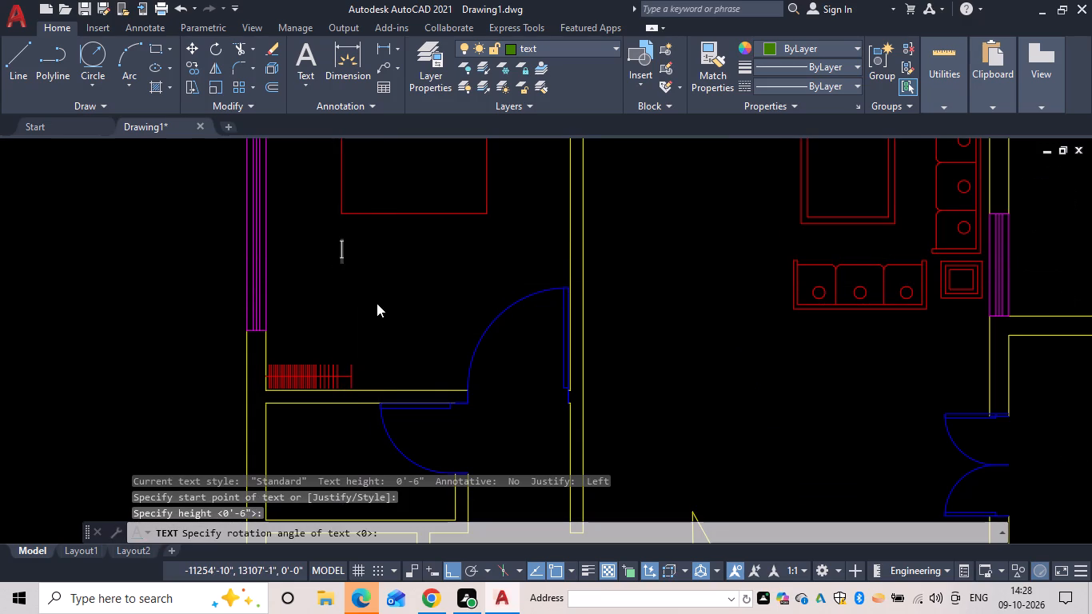
type("BED ROOM")
key("space")
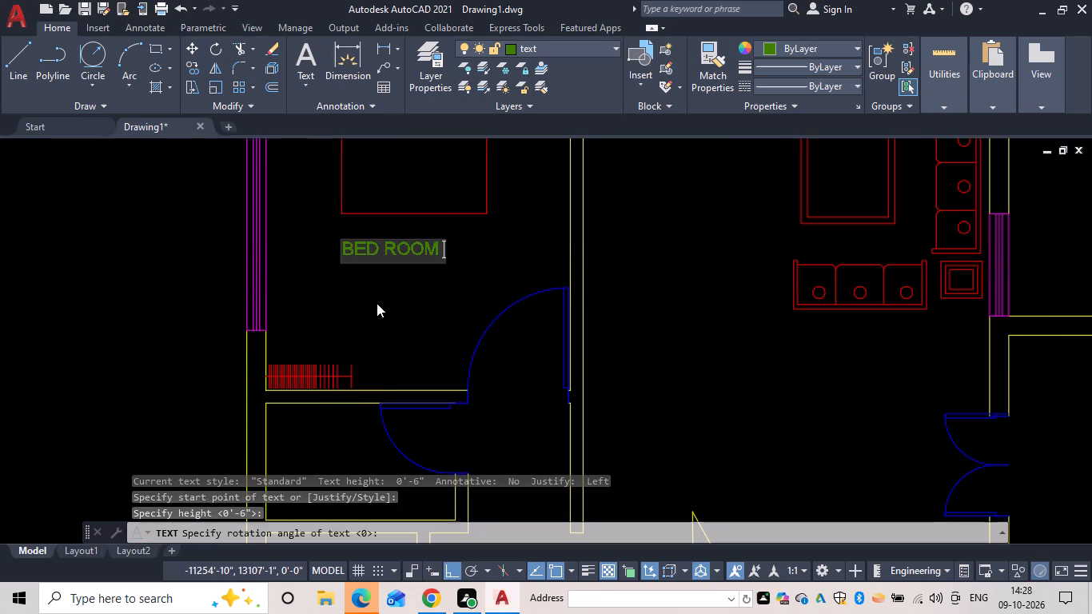
Complete the BED ROOM label with the second line 12'-8" X 10'-0".
key("Return")
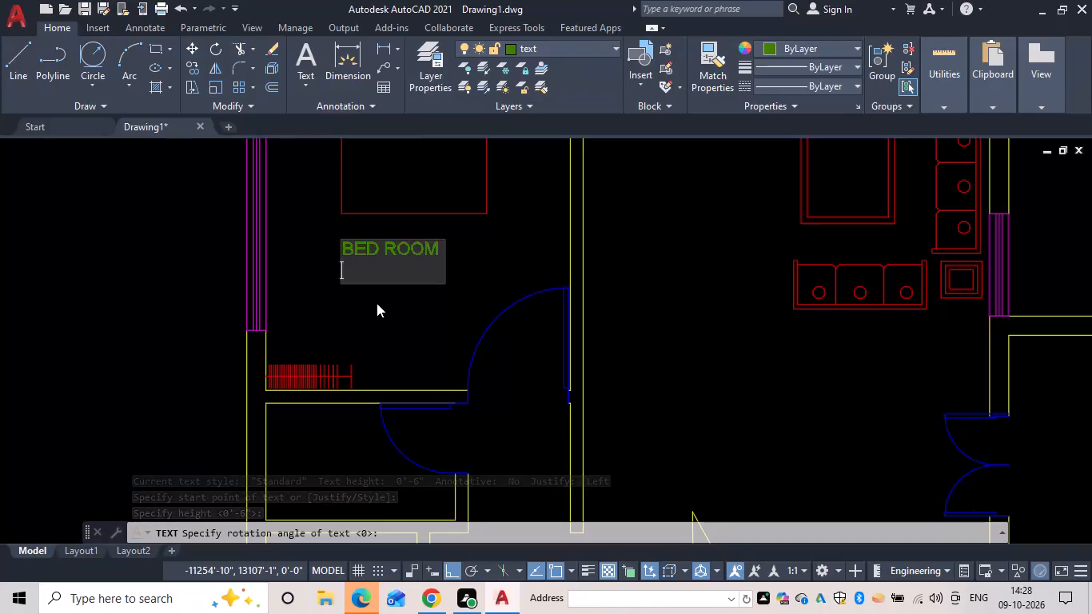
type("12'-")
key("8")
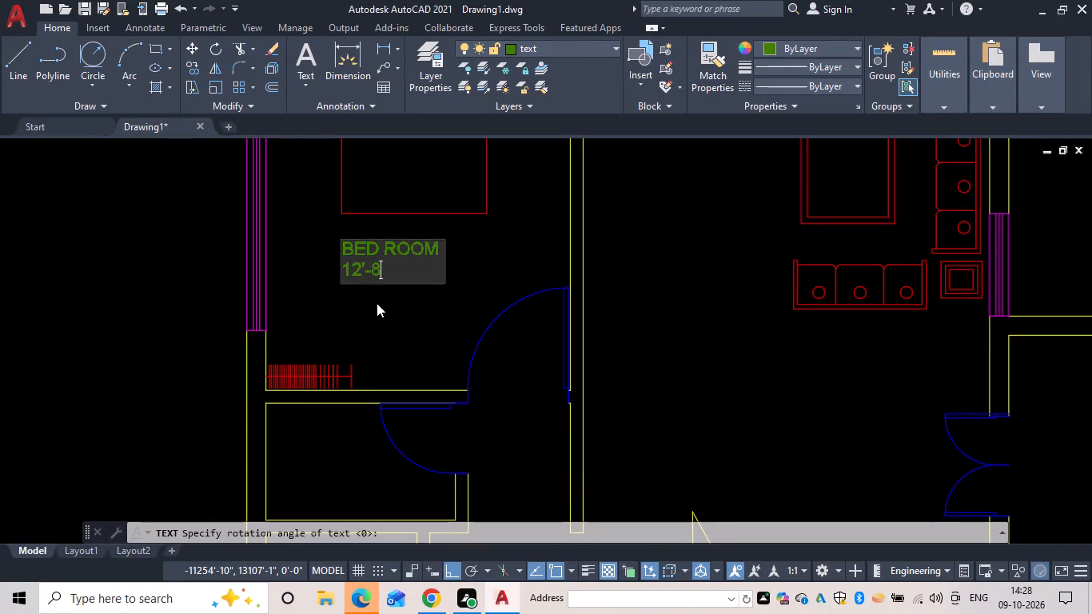
key("shift+quotedbl")
key("space")
type("X")
key("space")
type("10'-0\"")
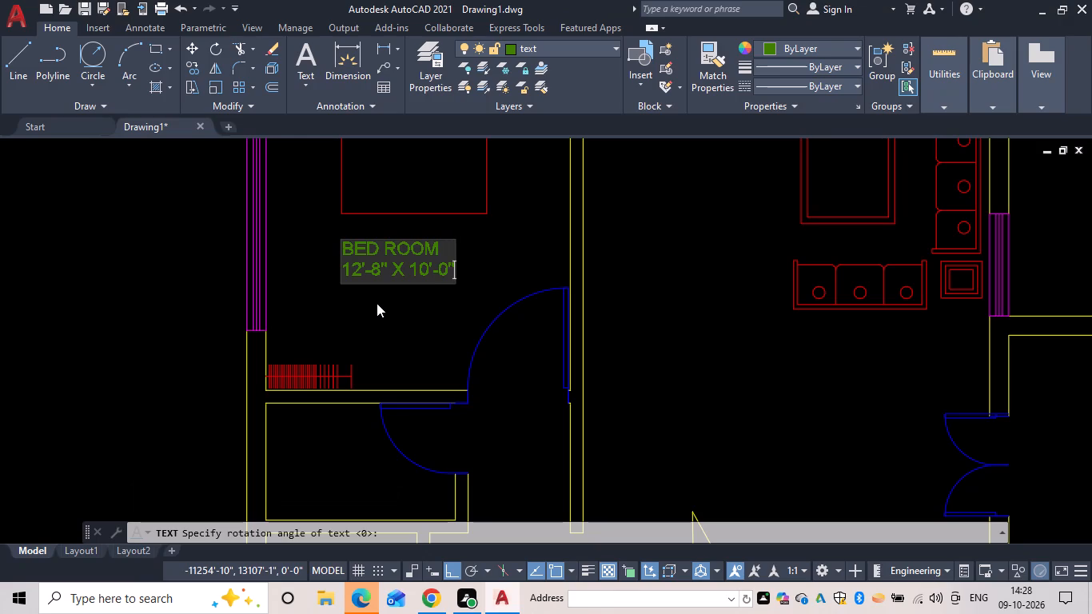
key("Return")
key("Return")
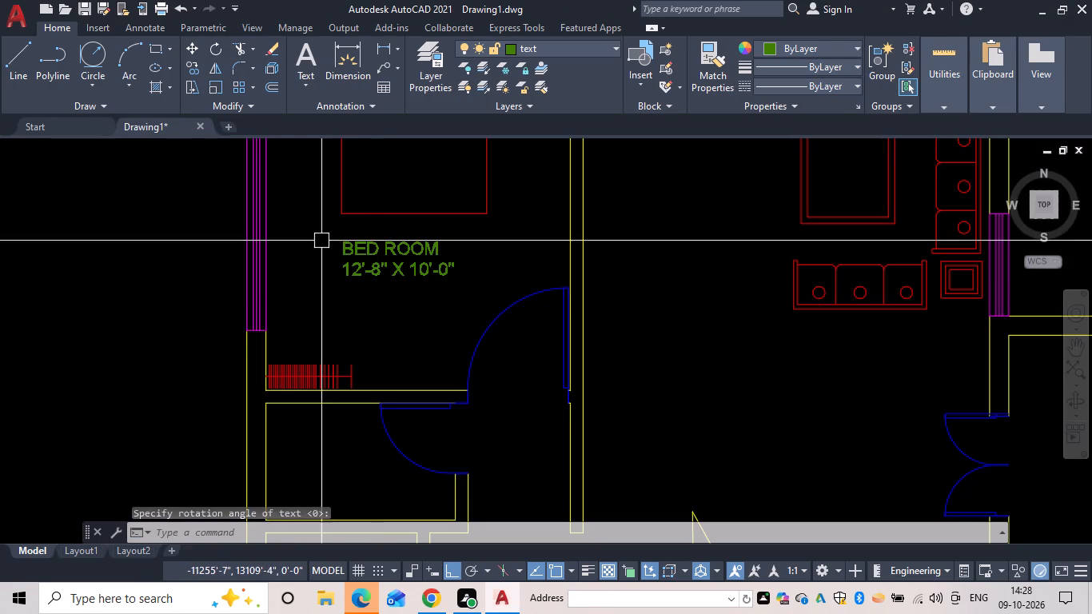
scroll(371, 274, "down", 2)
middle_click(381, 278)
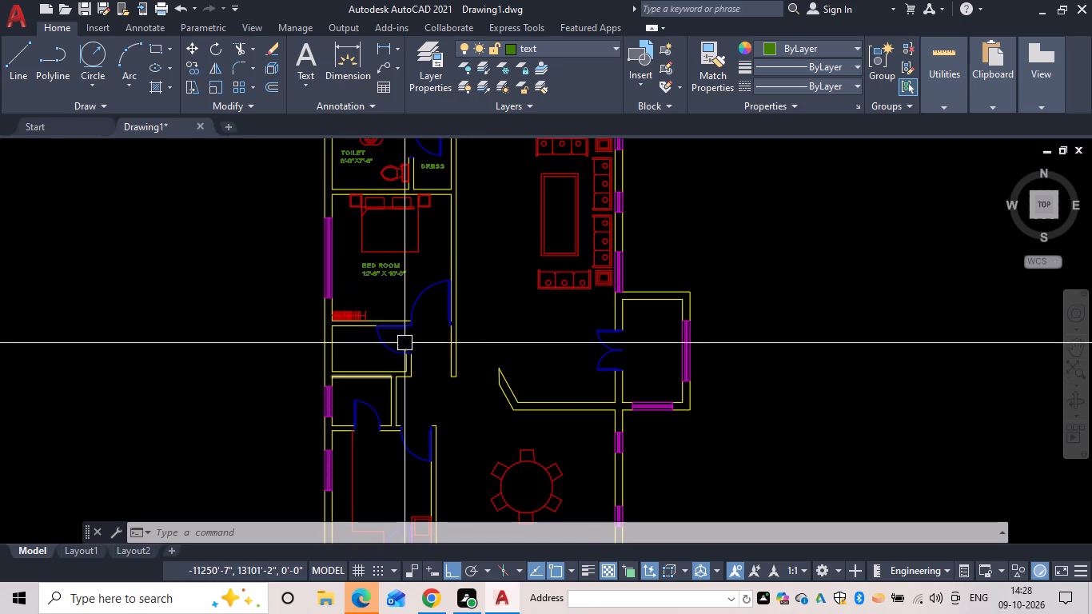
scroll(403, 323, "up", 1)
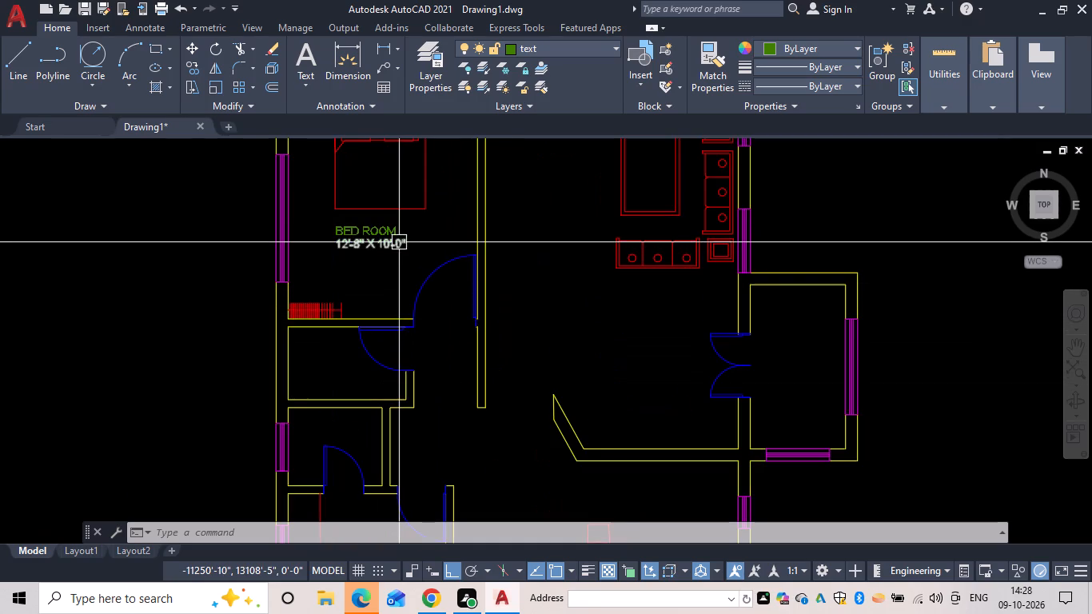
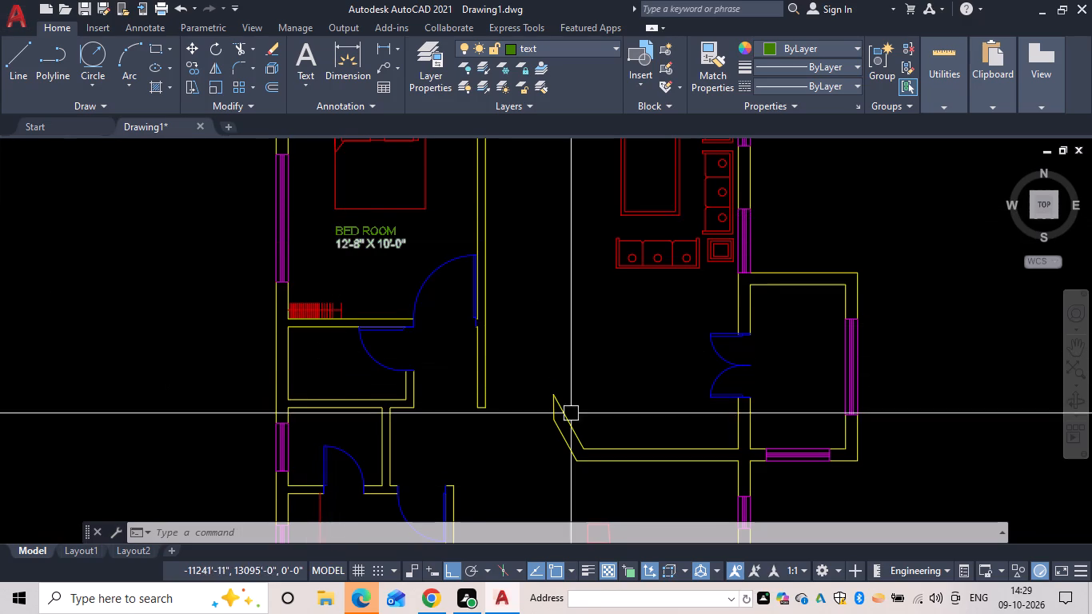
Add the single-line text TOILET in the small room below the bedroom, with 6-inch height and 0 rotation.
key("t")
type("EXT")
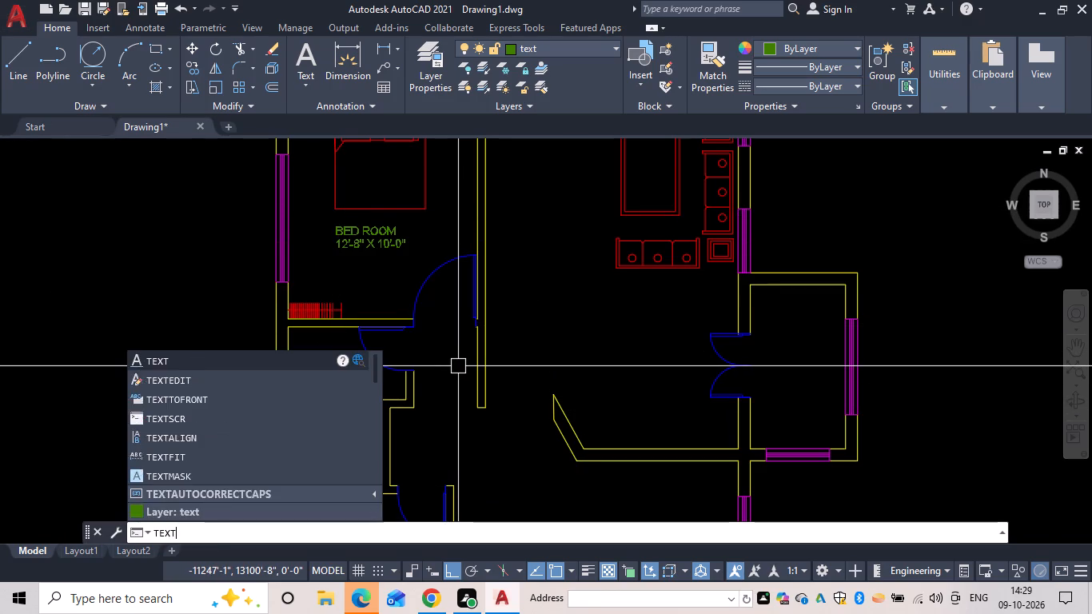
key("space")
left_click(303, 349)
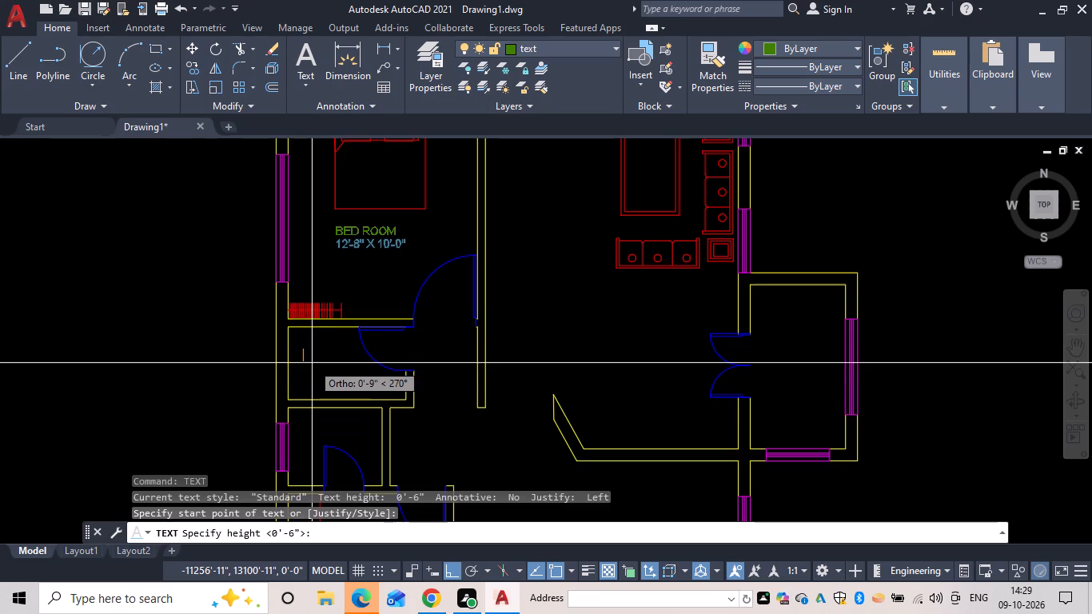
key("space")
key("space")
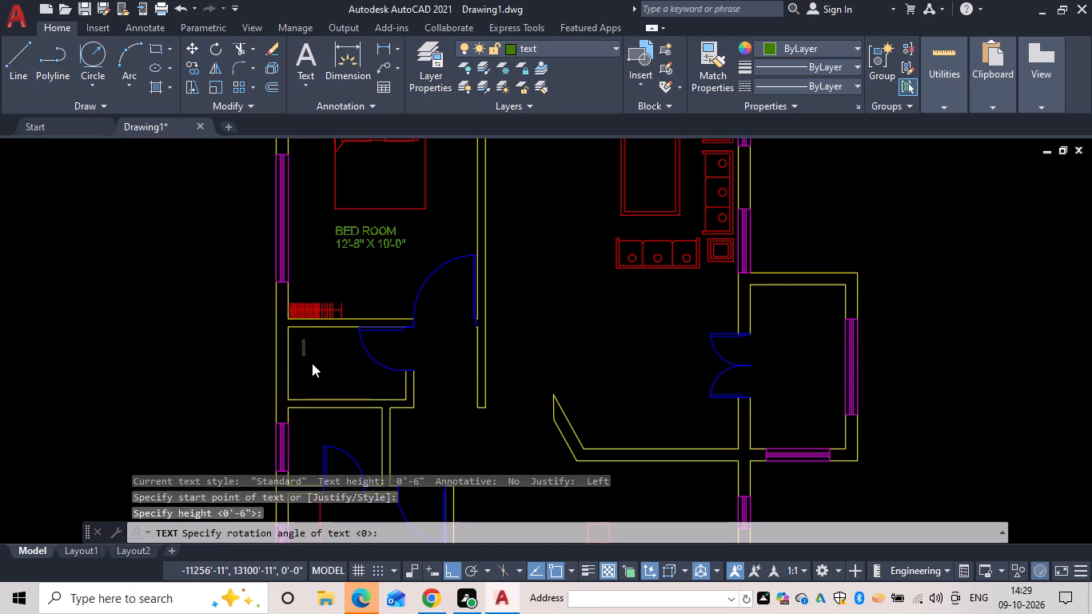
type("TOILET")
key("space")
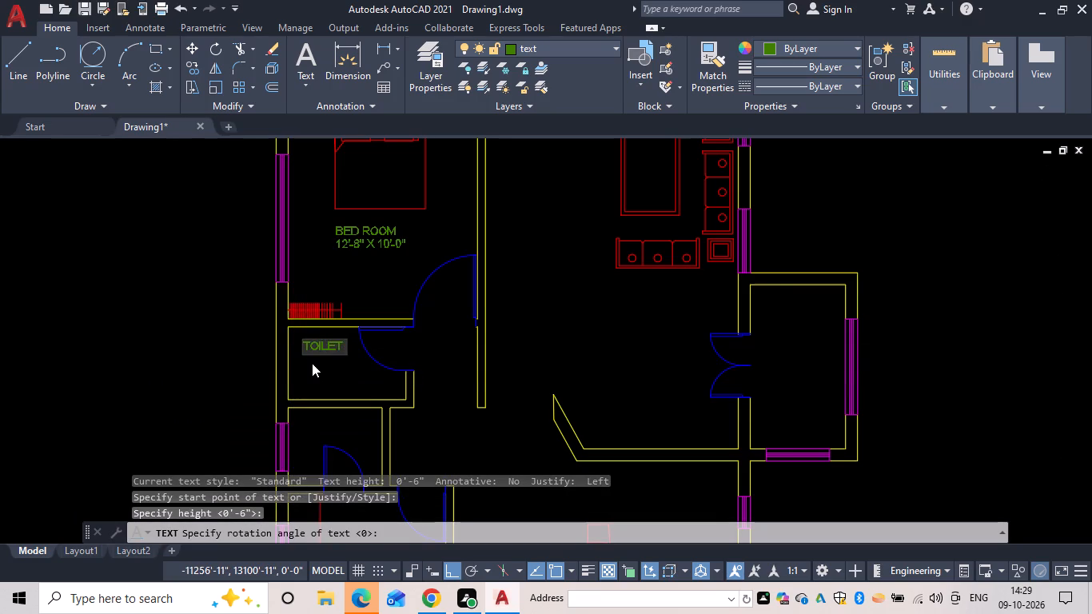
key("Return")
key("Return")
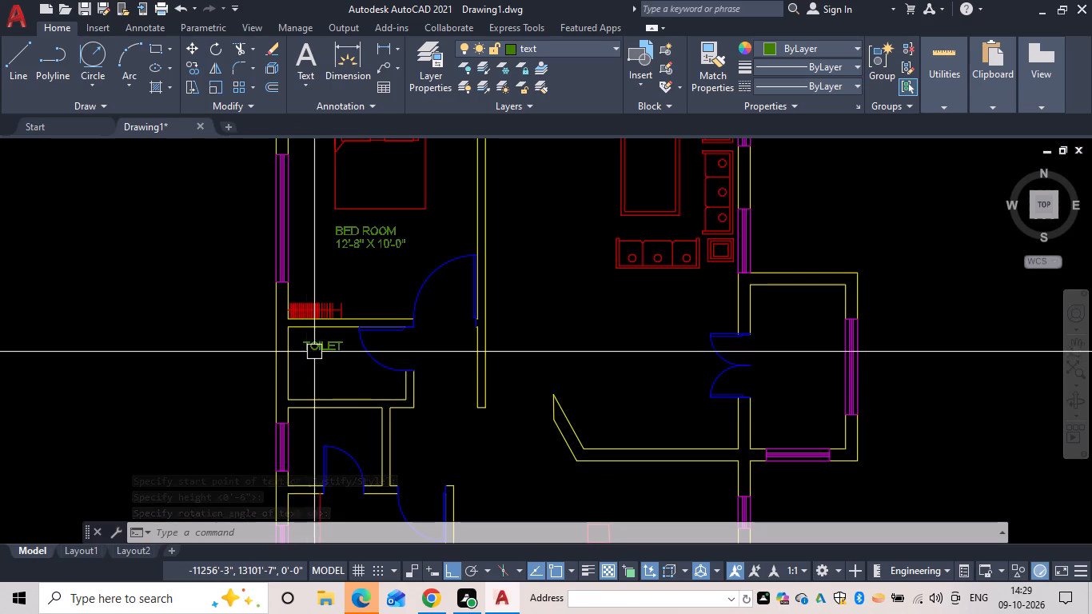
Erase the one-line TOILET text and restart the label slightly higher in the same room, first line TOILET, 6-inch height, 0 rotation.
left_click(316, 350)
type("E TEX")
type("T")
key("space")
left_click(302, 341)
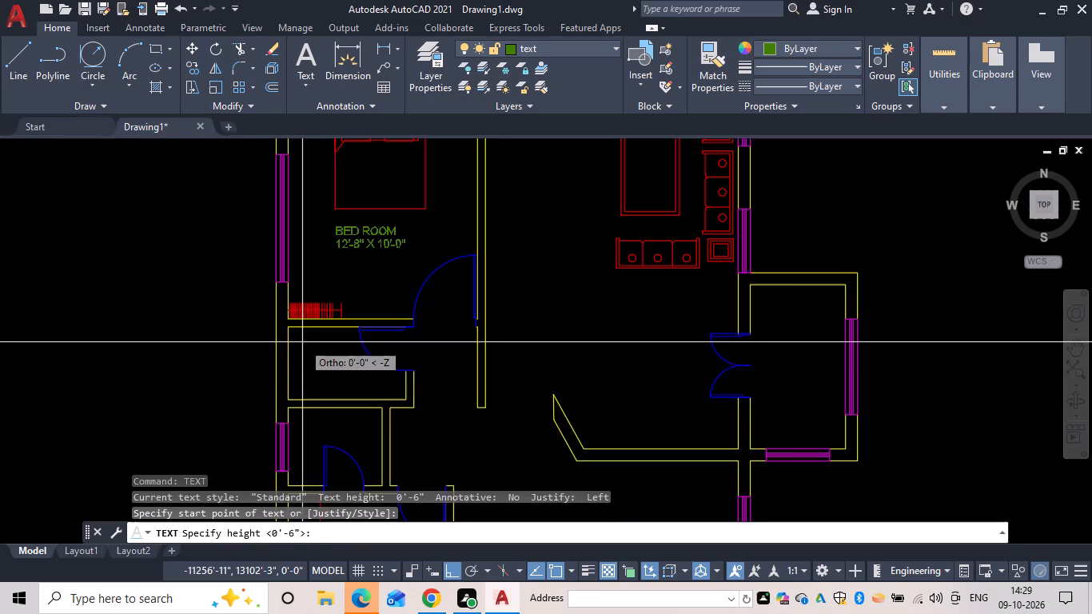
key("space")
key("space")
type("TOILET")
key("space")
key("Return")
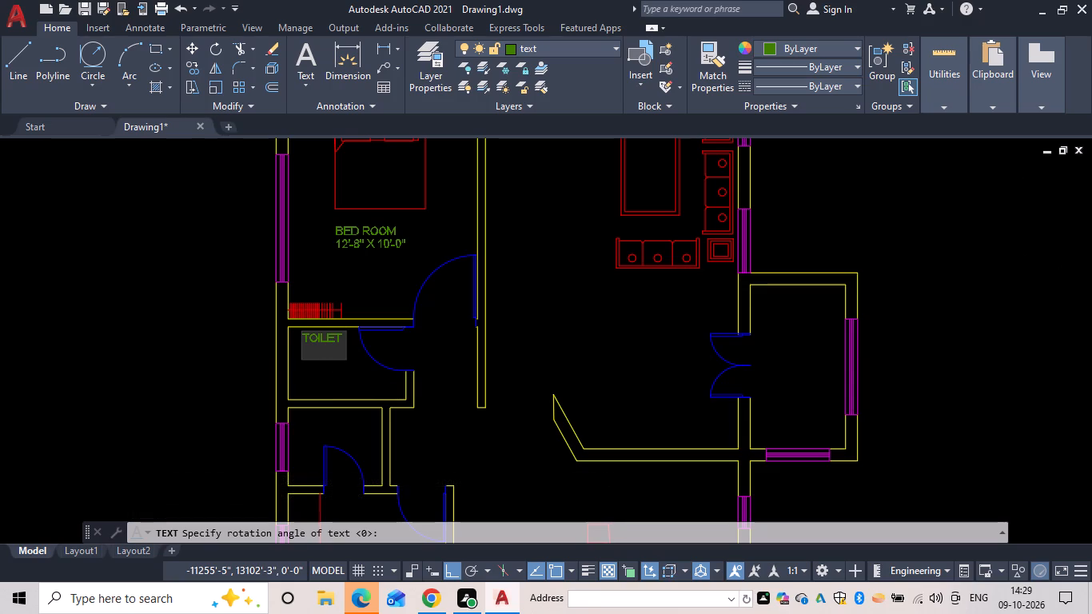
Complete the TOILET label with the second line 4'-7"X 7'-5".
type("4'-")
type("7\"X")
key("space")
type("7'-")
type("5\"")
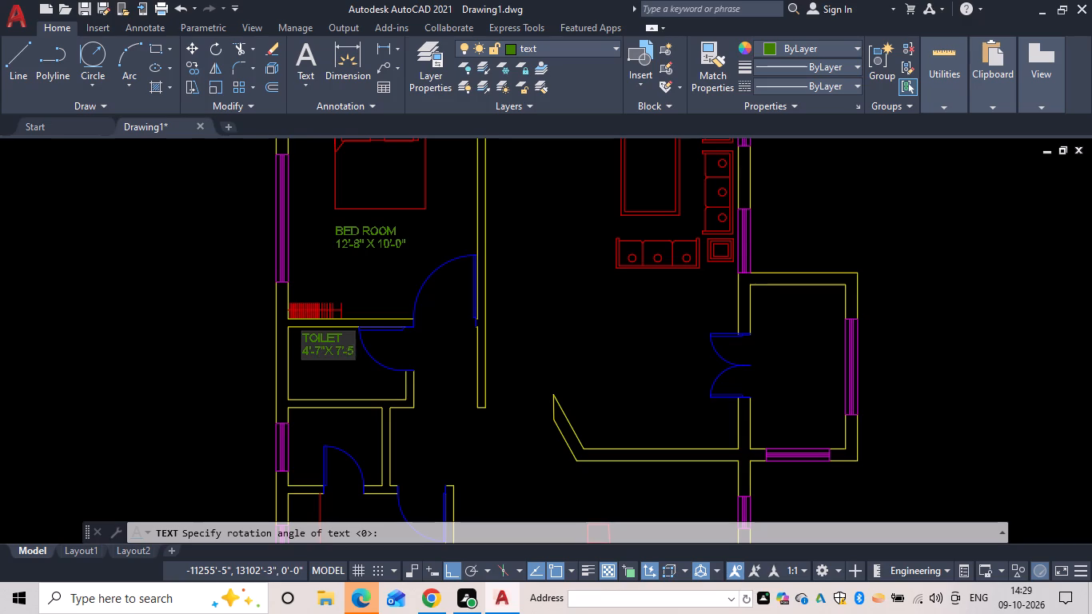
key("Return")
key("Return")
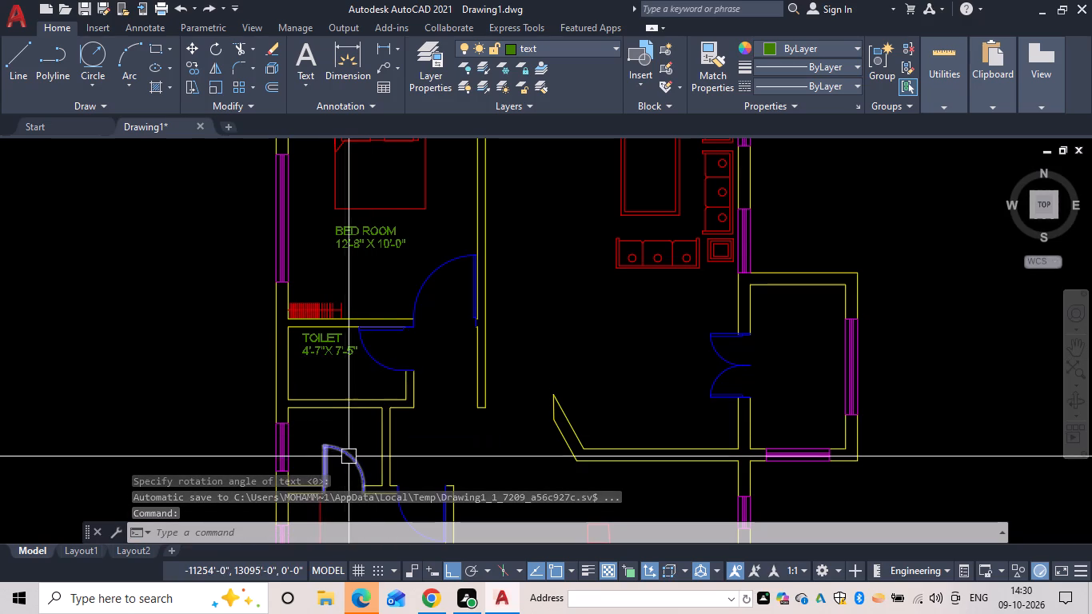
Add the single-line text STORE in the small room below the toilet, above its door, with 6-inch height and 0 rotation.
middle_click_drag(345, 428, 378, 359)
scroll(363, 362, "up", 2)
key("t")
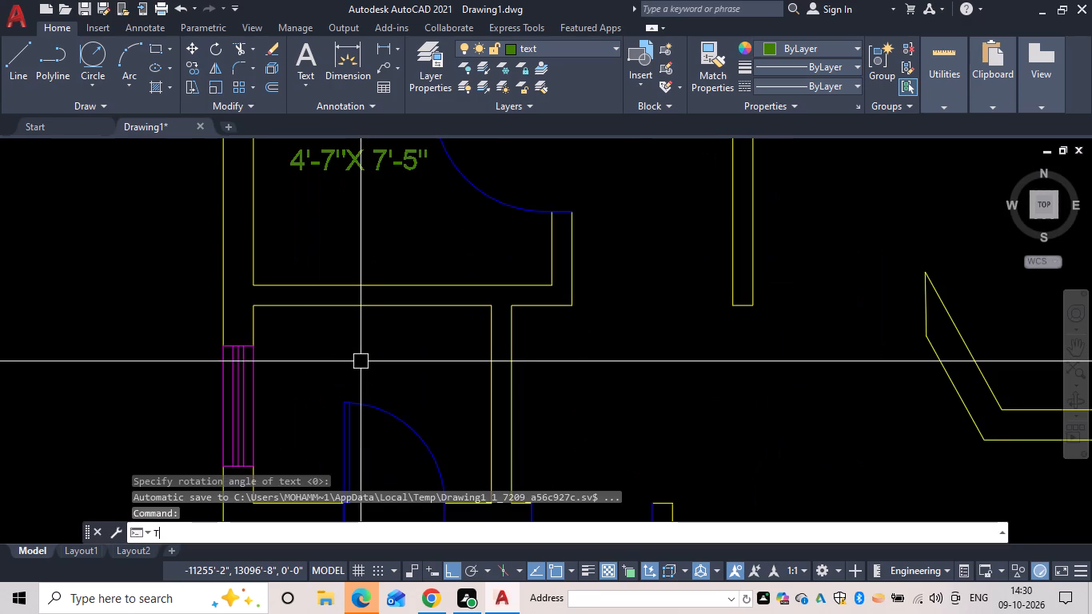
type("EXT")
key("space")
left_click_drag(319, 350, 340, 357)
key("space")
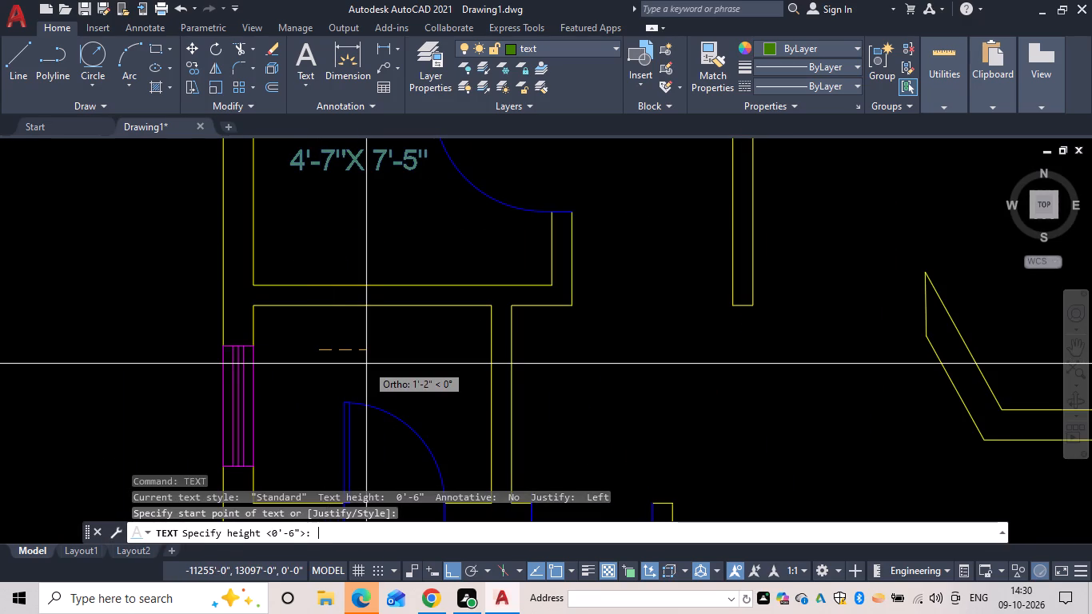
key("space")
key("s")
type("TORE")
key("space")
key("Return")
key("Return")
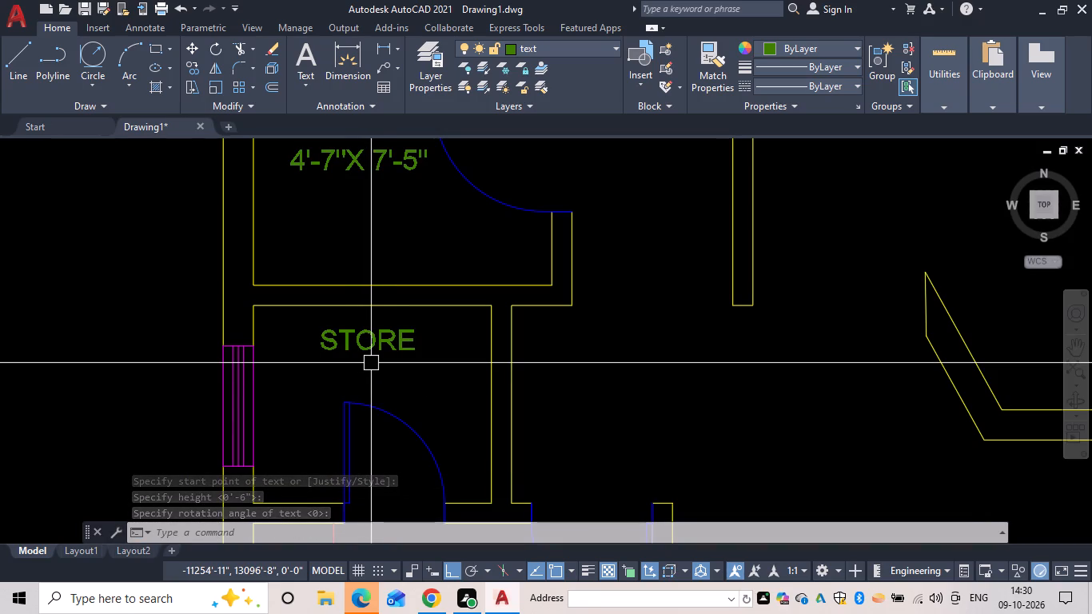
Start a text label beside the counter in the room below the store, with first line KITCHEN, 6-inch height and 0 rotation.
middle_click_drag(413, 405, 419, 233)
scroll(407, 297, "down", 1)
middle_click_drag(407, 337, 416, 267)
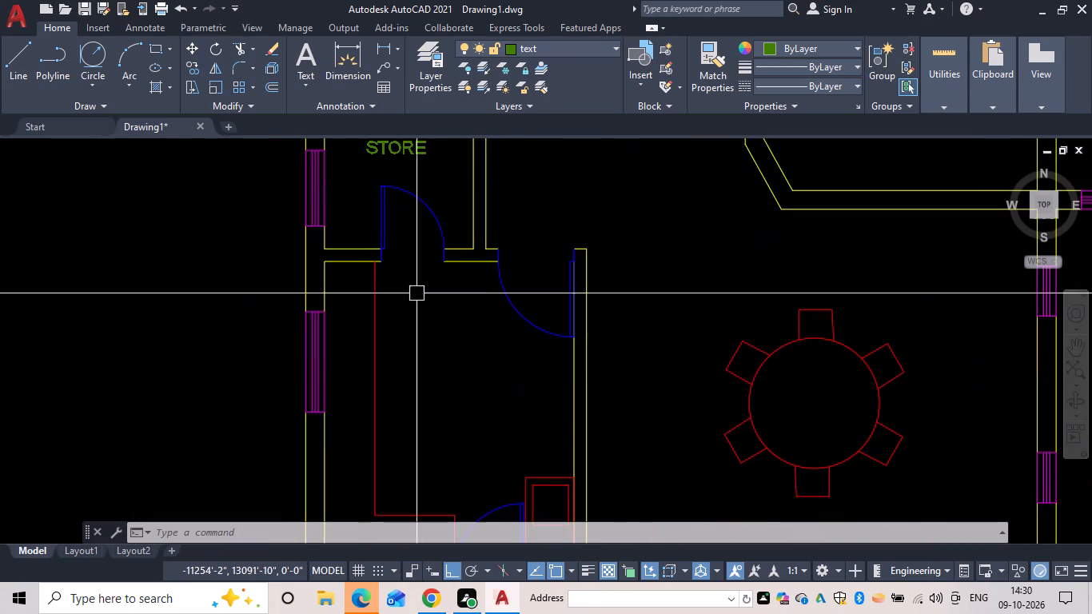
key("Escape")
type("TEXT")
key("space")
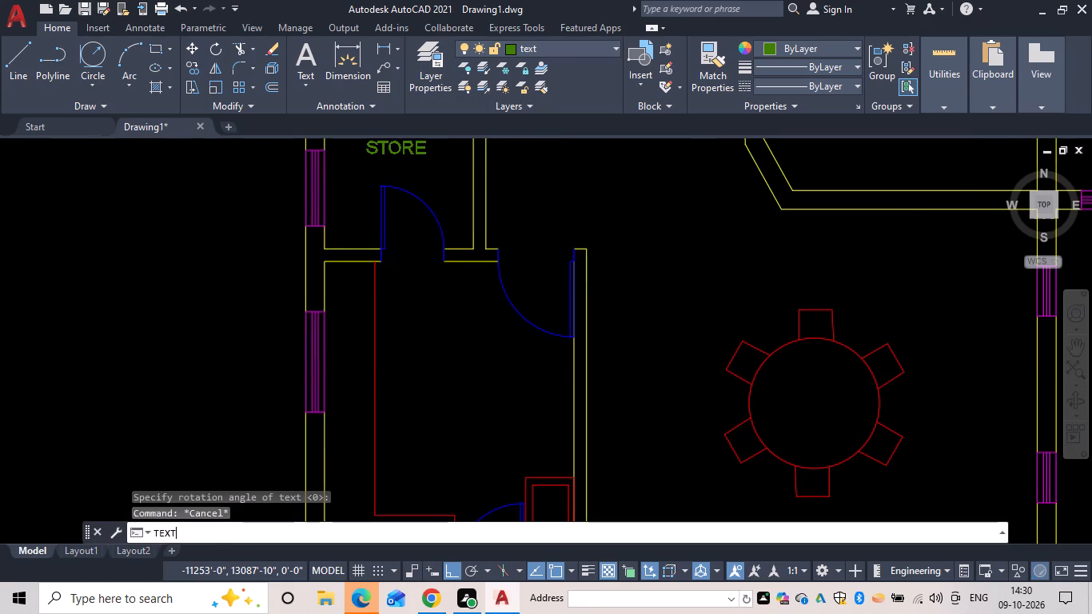
left_click_drag(399, 350, 409, 366)
key("space")
key("space")
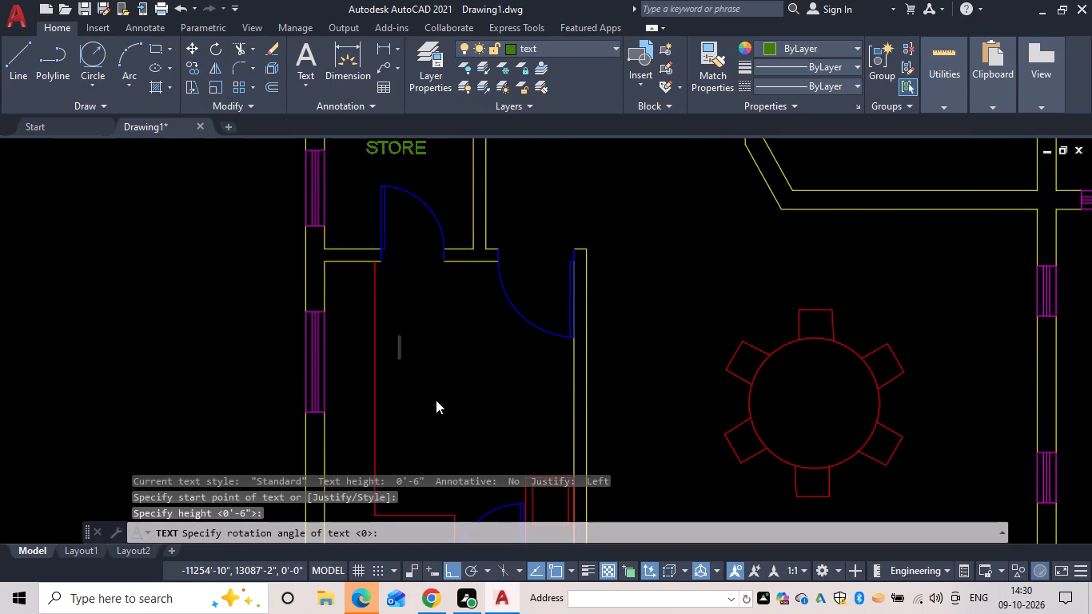
type("KITCHEN")
key("space")
key("Return")
Complete the KITCHEN label with the second line 12'-1"X 19'-11".
type("12'-")
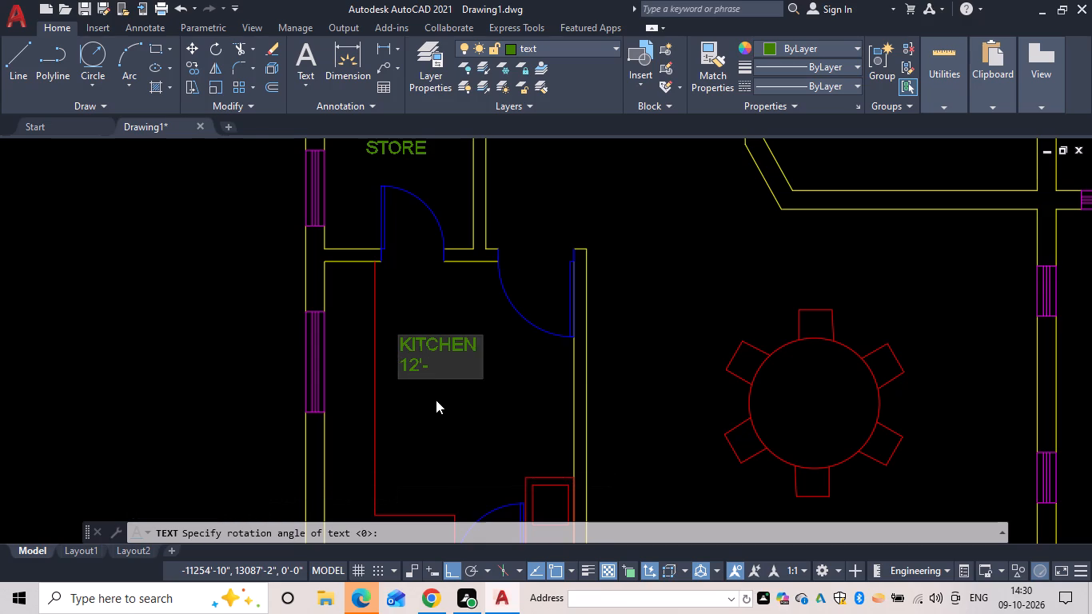
type("1\"")
type("X")
key("space")
type("19'")
type("-11\"")
key("Return")
key("Return")
key("Return")
key("Escape")
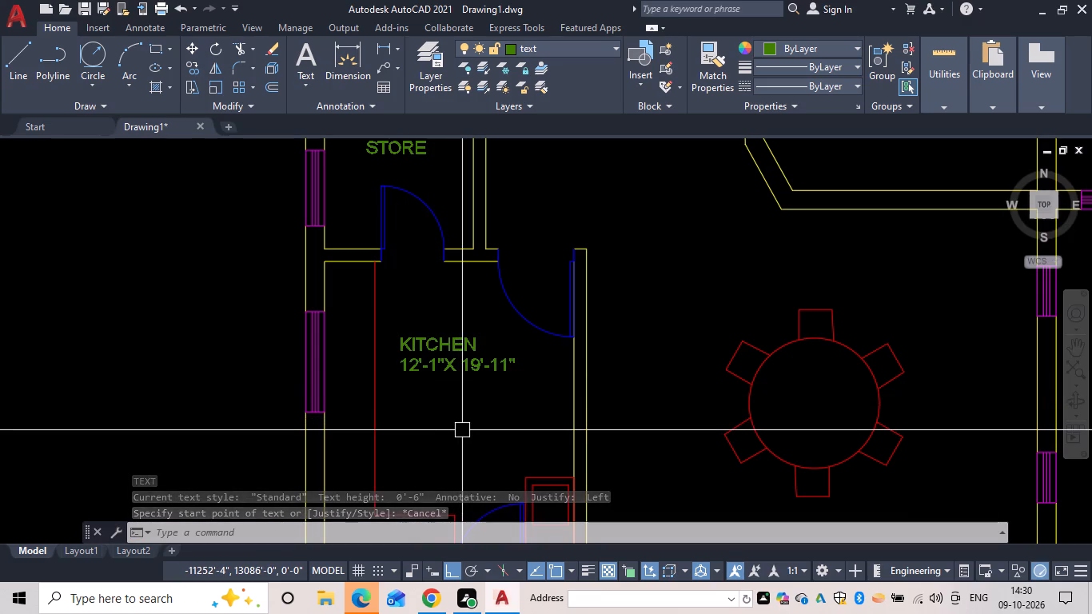
Start a text label above the round dining table, with first line DINNING, 6-inch height and 0 rotation.
middle_click_drag(608, 418, 382, 291)
middle_click_drag(452, 329, 424, 311)
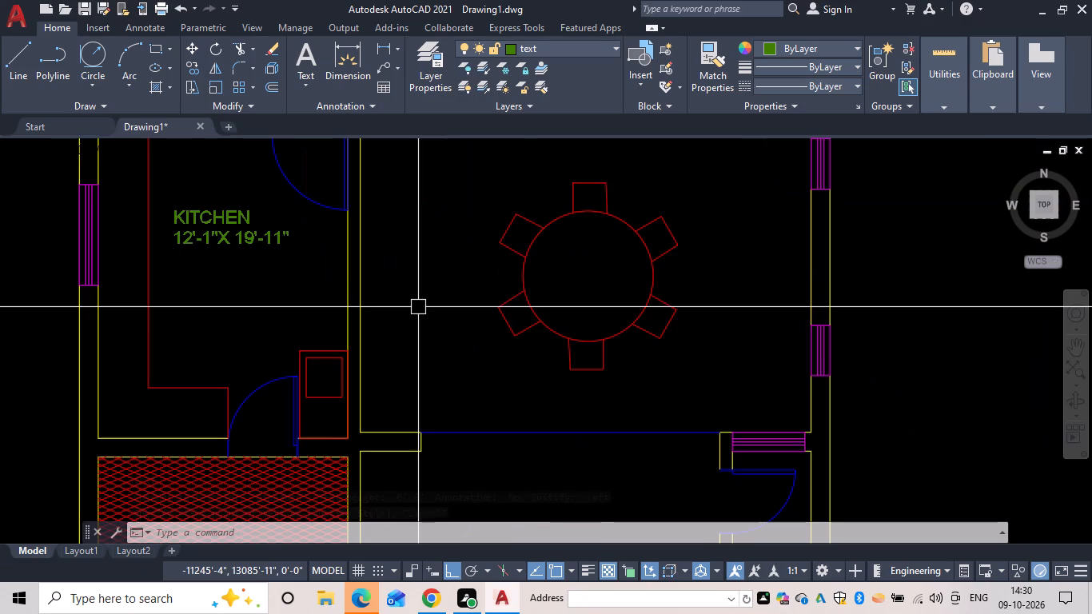
middle_click_drag(424, 311, 448, 504)
key("t")
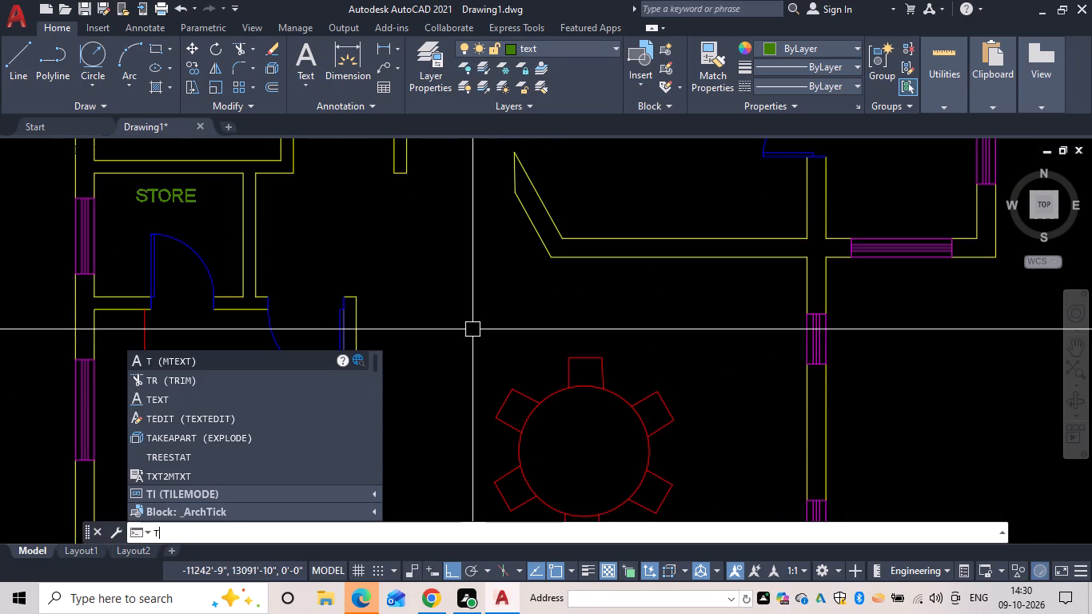
type("EX")
key("t")
key("space")
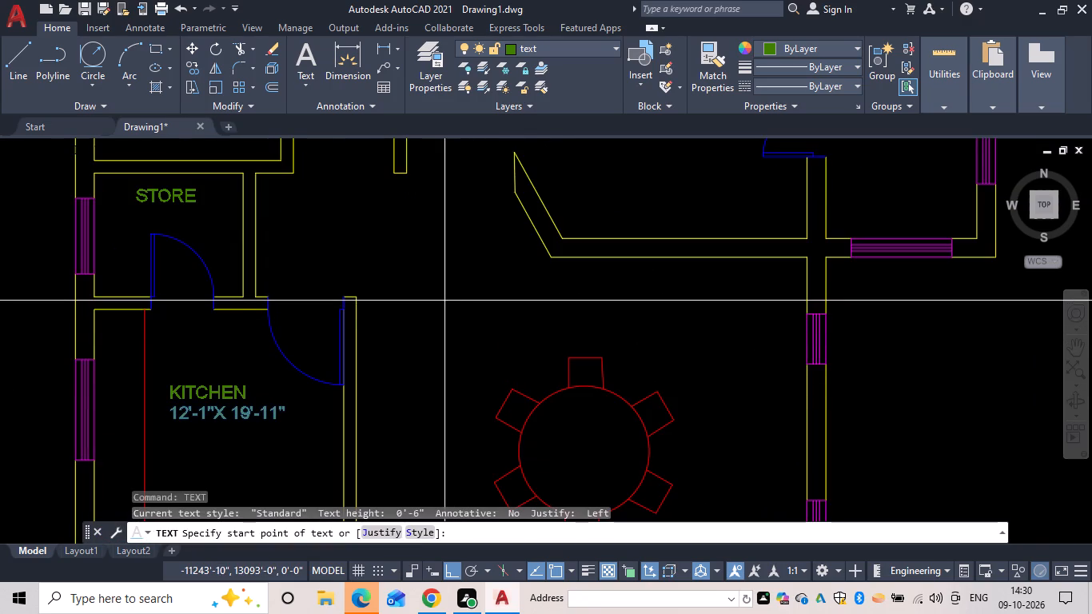
left_click(393, 297)
key("space")
key("space")
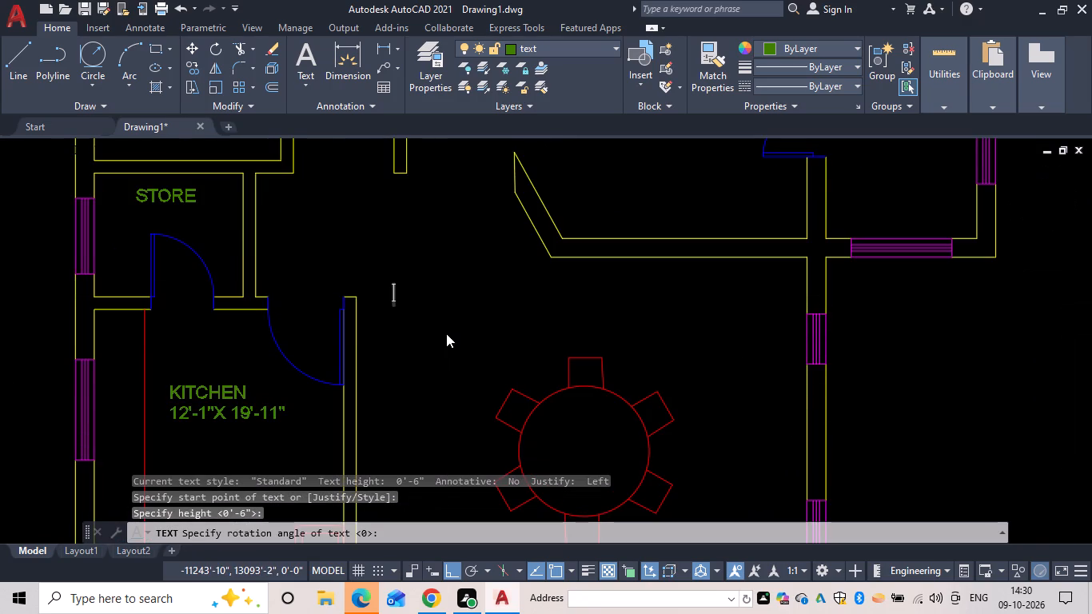
type("DINNING")
key("space")
key("Return")
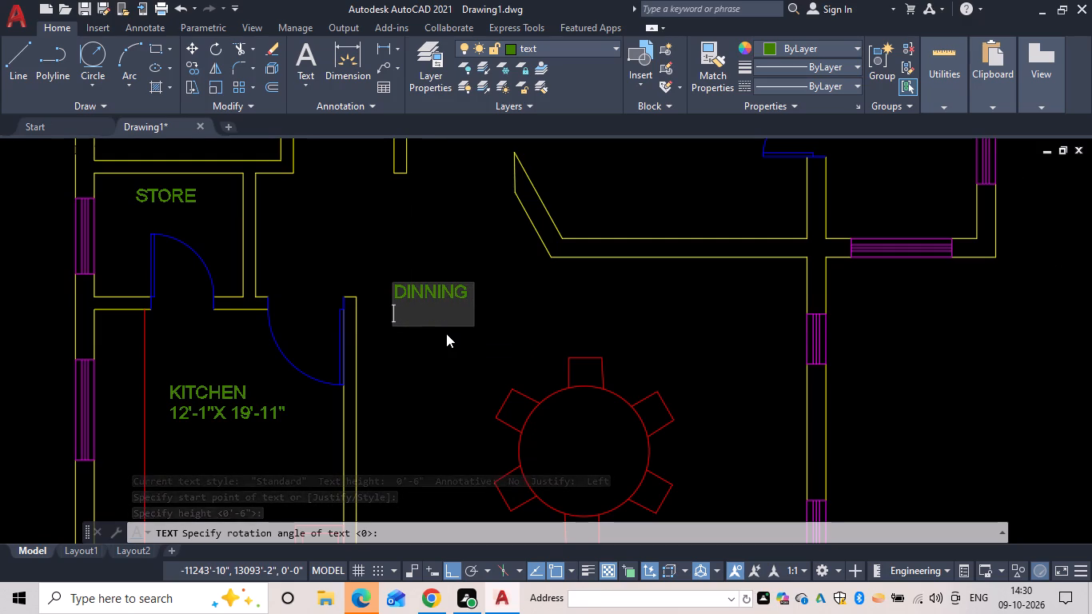
Complete the DINNING label with the second line 13'-11"X17'-11".
type("13'-11\"")
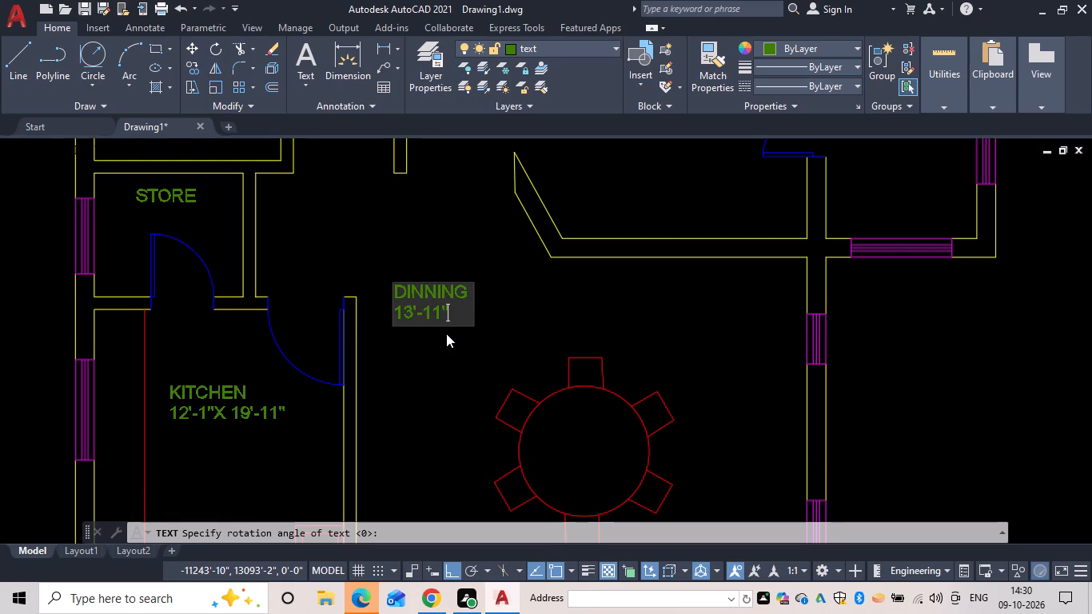
type("X17'")
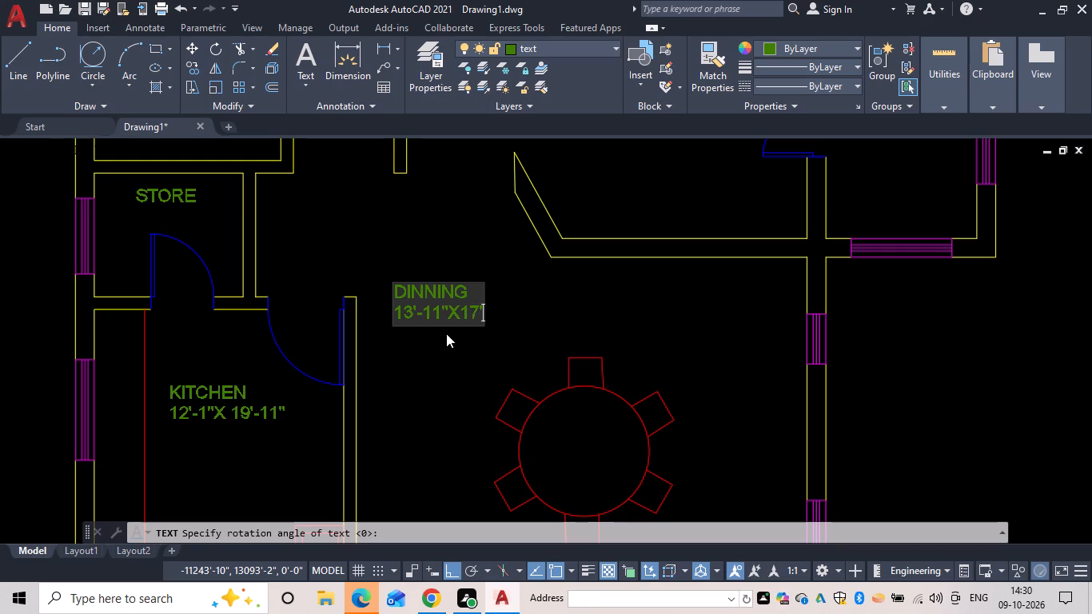
type("-11\"")
key("Return")
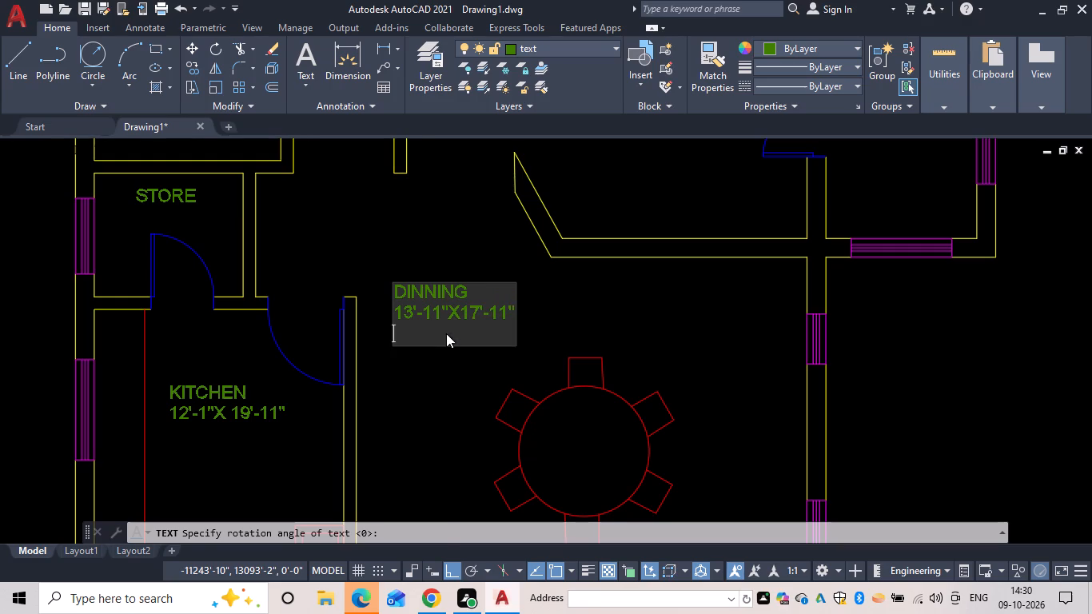
key("Return")
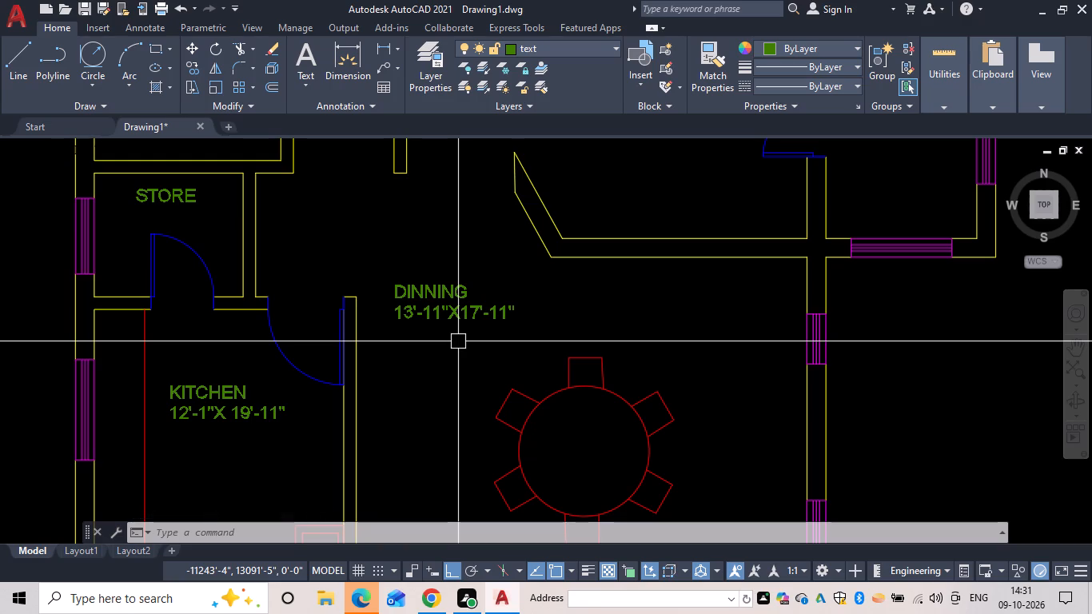
Add the text label BALCONY in the open space below the dining room, with 6-inch height and 0 rotation.
scroll(460, 330, "down", 3)
middle_click_drag(552, 425, 466, 289)
scroll(428, 354, "up", 2)
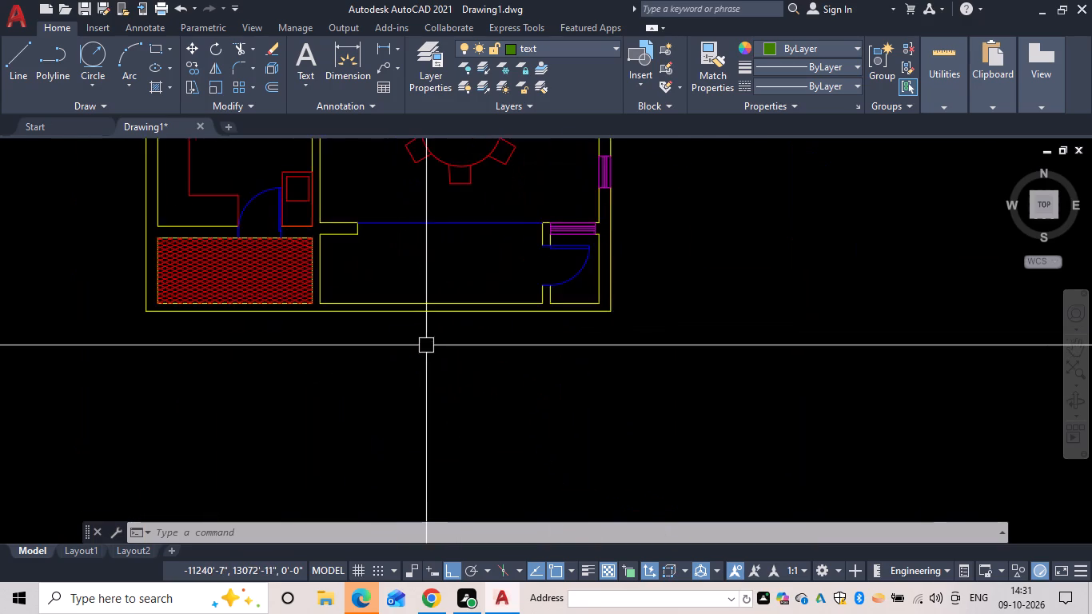
middle_click_drag(426, 345, 530, 426)
key("t")
type("EXT")
key("space")
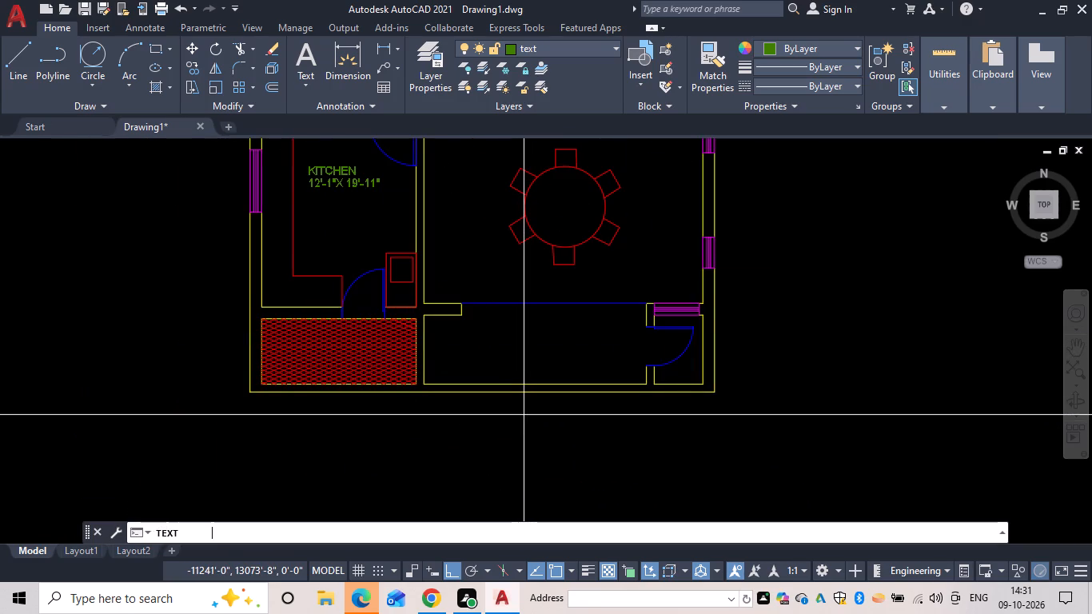
left_click(507, 332)
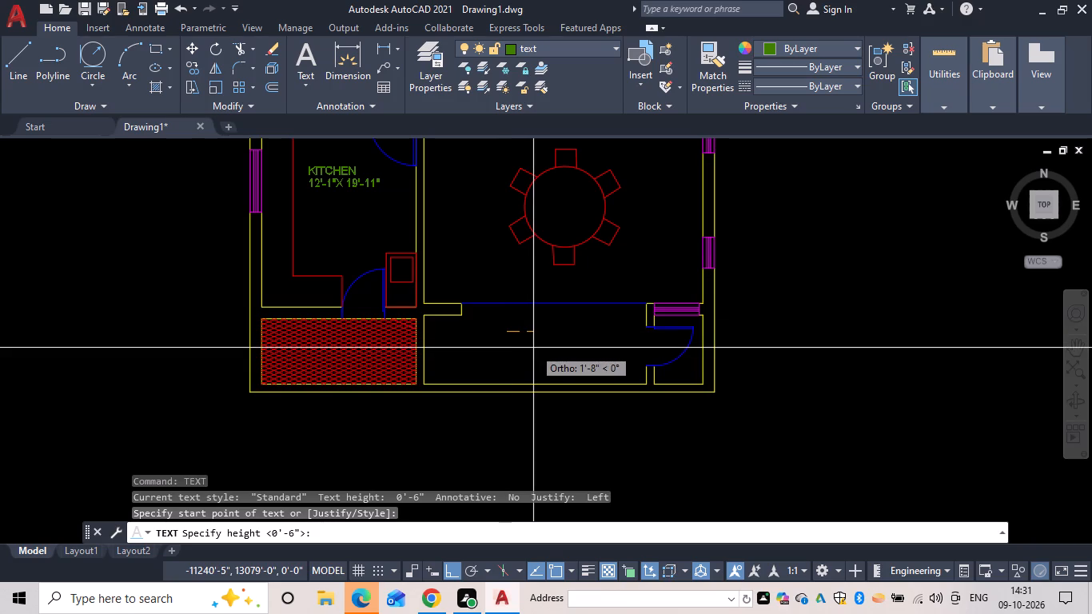
type("BA")
type("LCO")
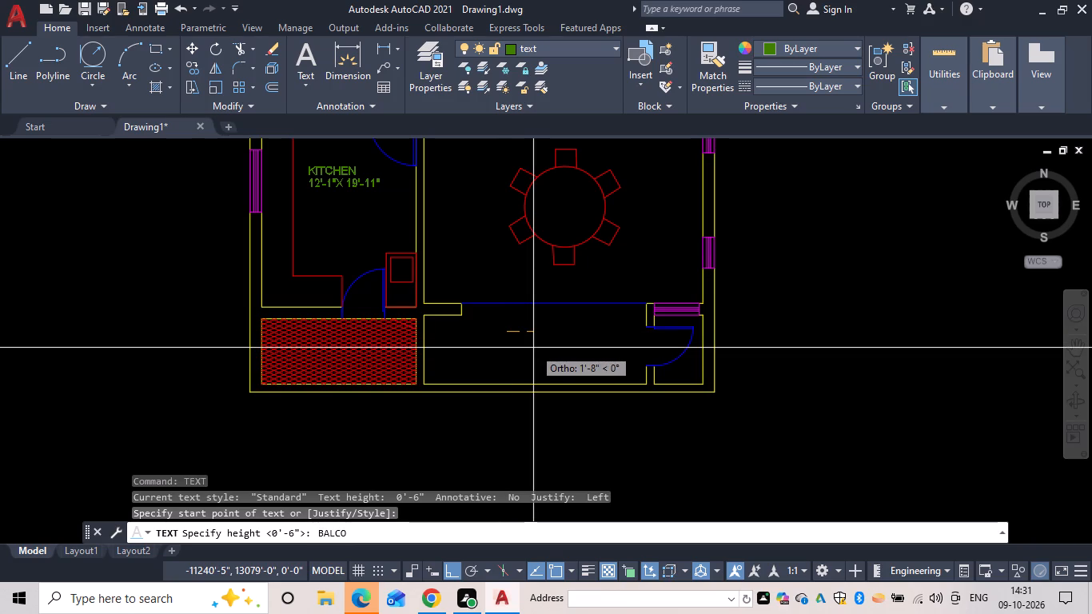
key("space")
key("space")
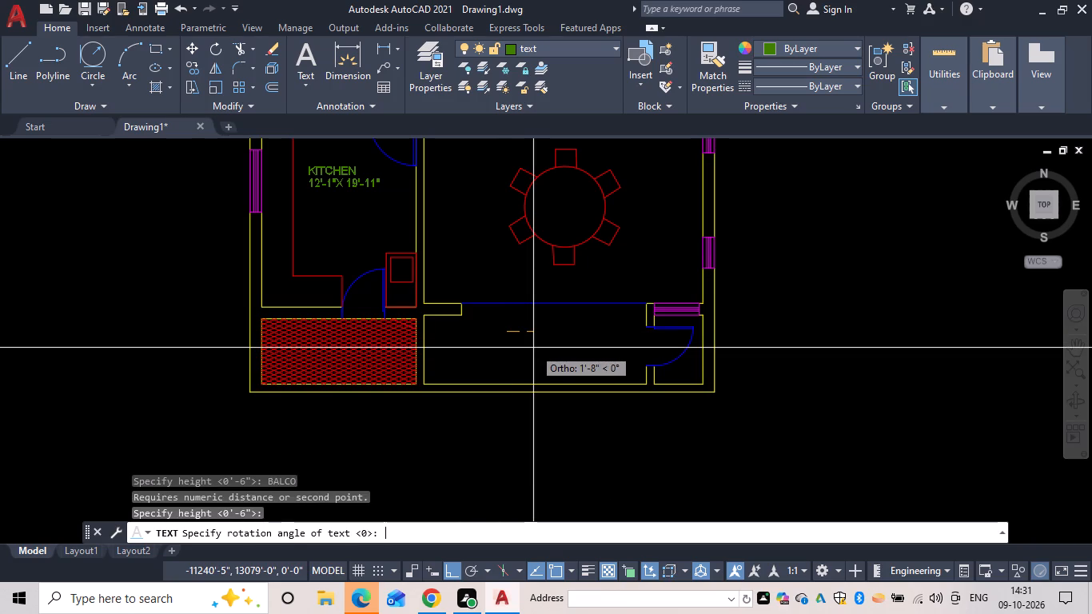
type("BA")
key("space")
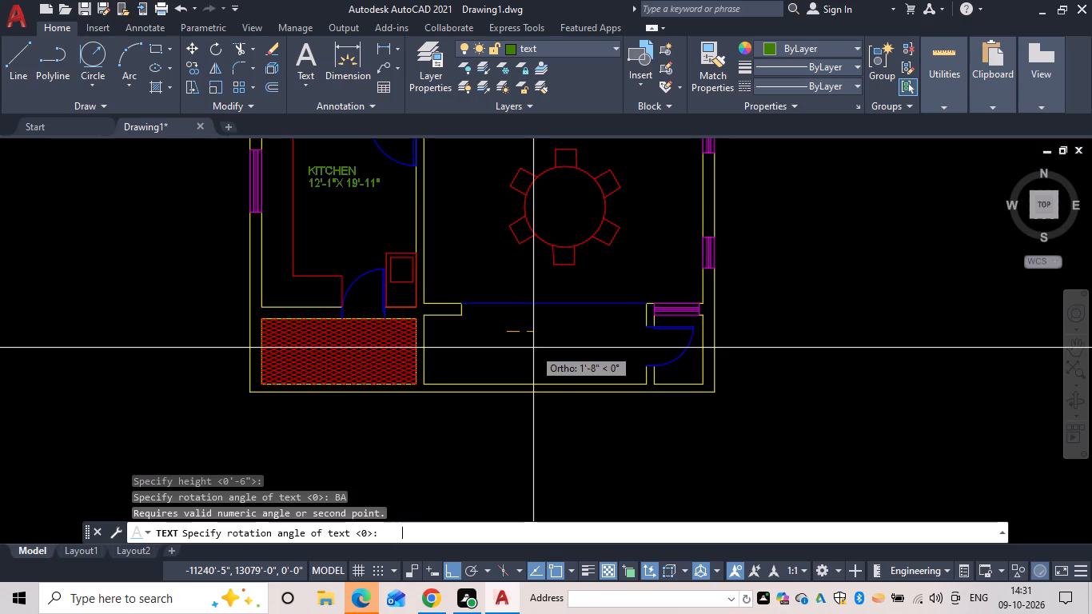
key("space")
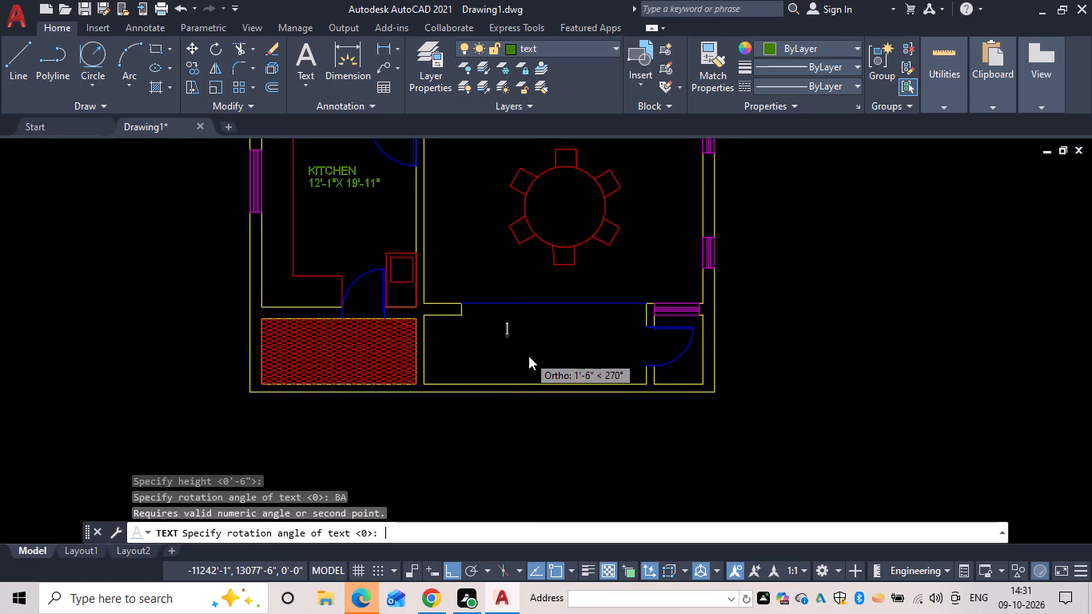
type("BALCONY")
key("Return")
key("Return")
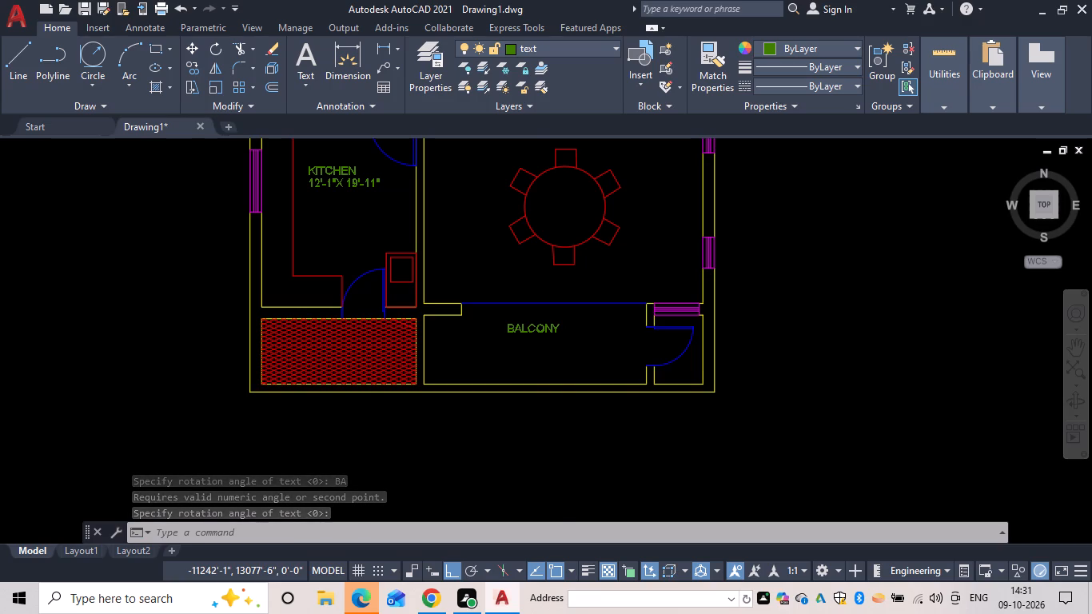
Add the text label PUJA in the small room beside the balcony, with 6-inch height and 0 rotation.
scroll(670, 349, "up", 1)
middle_click_drag(682, 380, 694, 440)
scroll(694, 440, "up", 1)
middle_click_drag(694, 440, 683, 398)
type("TEXT")
key("space")
left_click(662, 404)
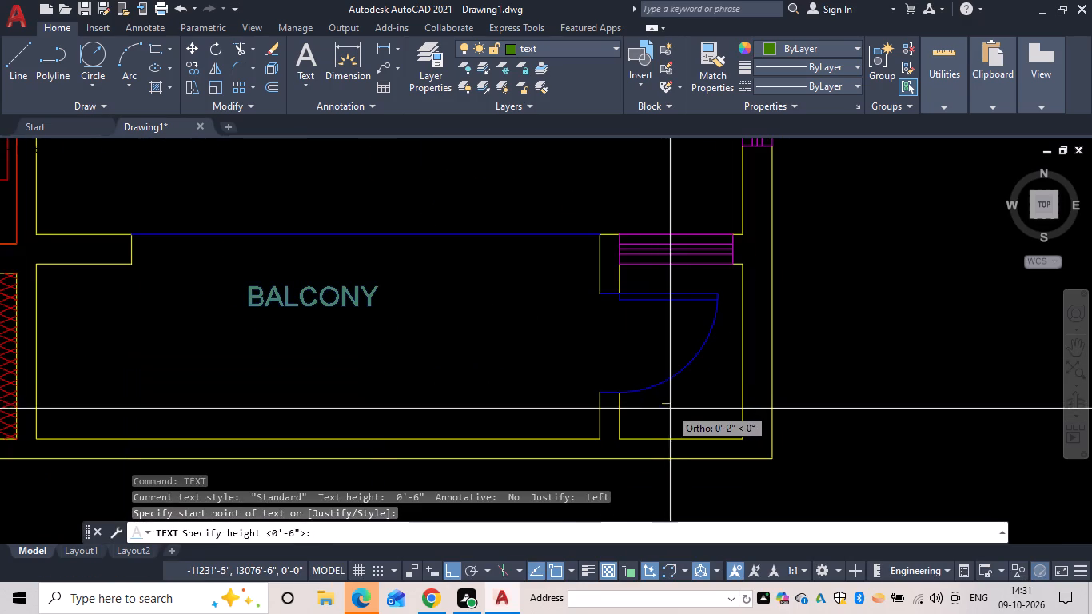
key("space")
key("space")
type("PUJA")
key("Return")
key("Return")
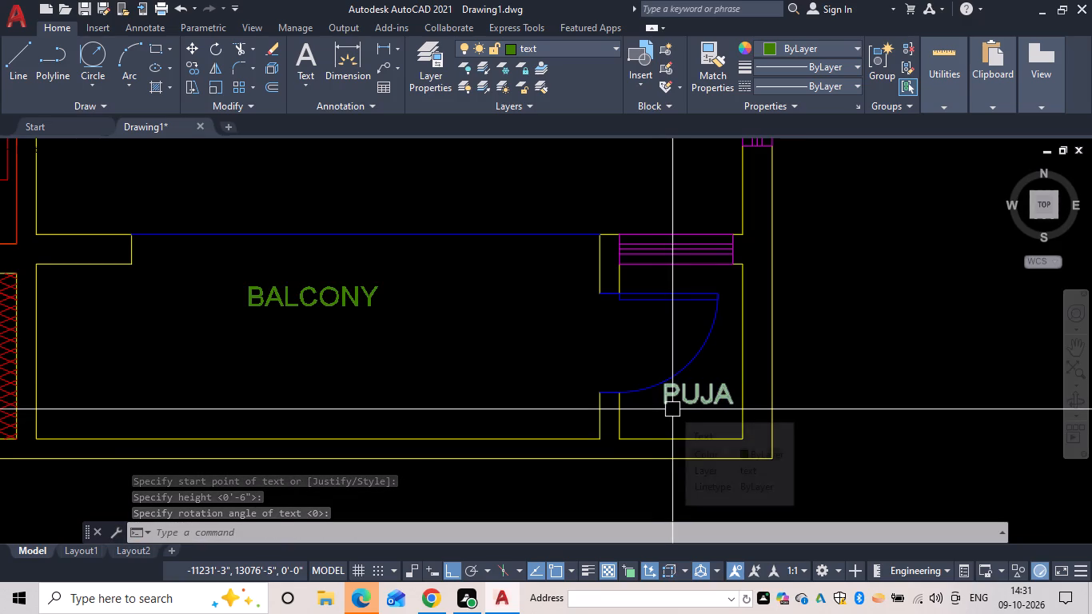
Start a text label inside the projecting room with the double door, with first line ENTRANCE, 6-inch height and 0 rotation.
scroll(690, 355, "down", 2)
middle_click_drag(682, 362, 566, 500)
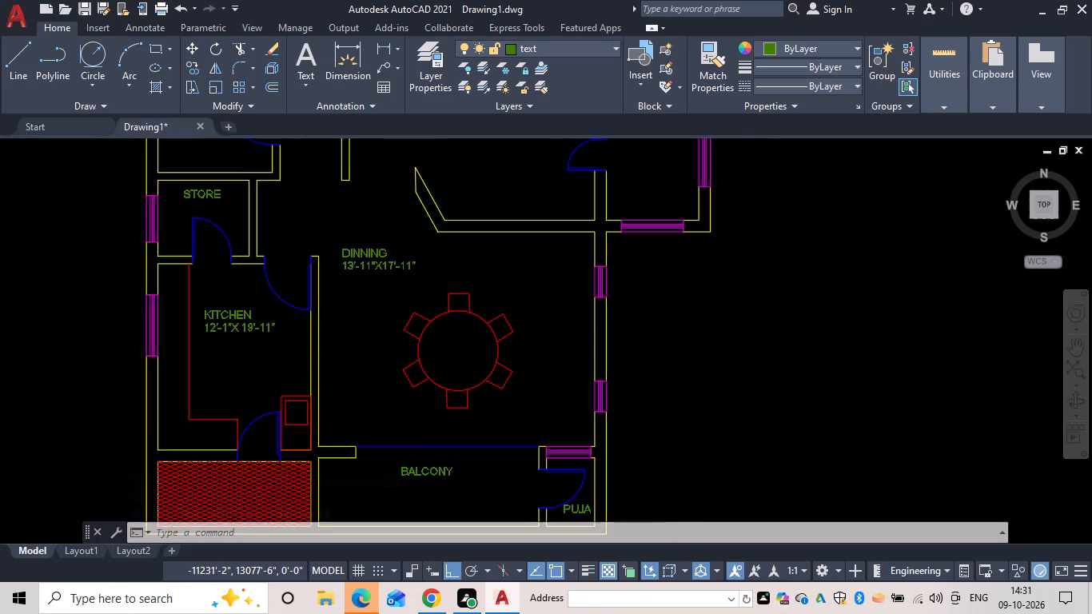
middle_click_drag(566, 500, 566, 499)
middle_click_drag(606, 377, 642, 472)
scroll(606, 377, "down", 1)
scroll(648, 316, "up", 3)
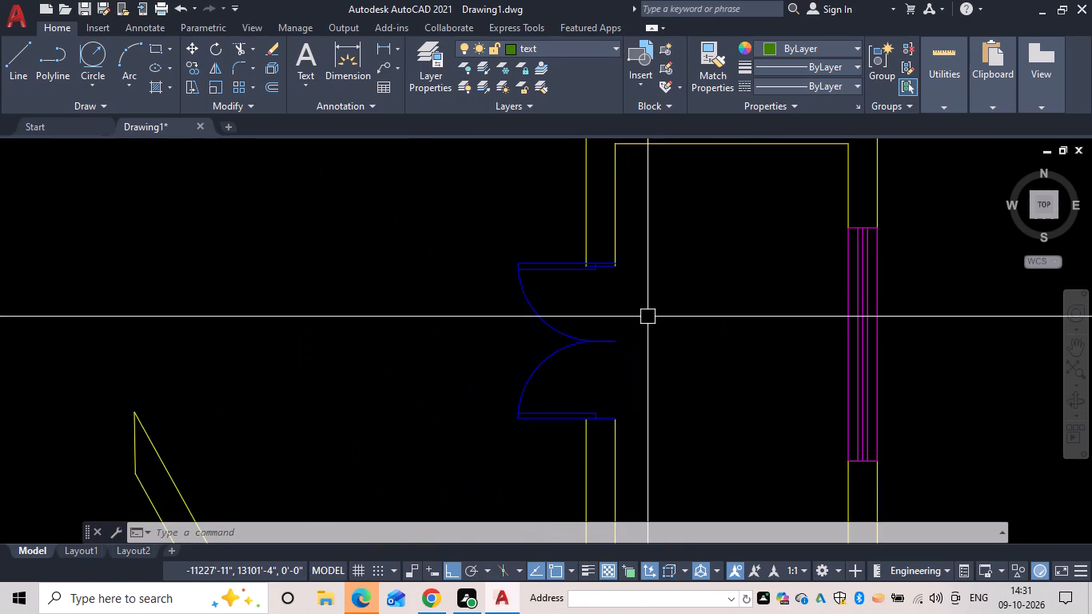
key("t")
key("e")
key("x")
key("t")
key("space")
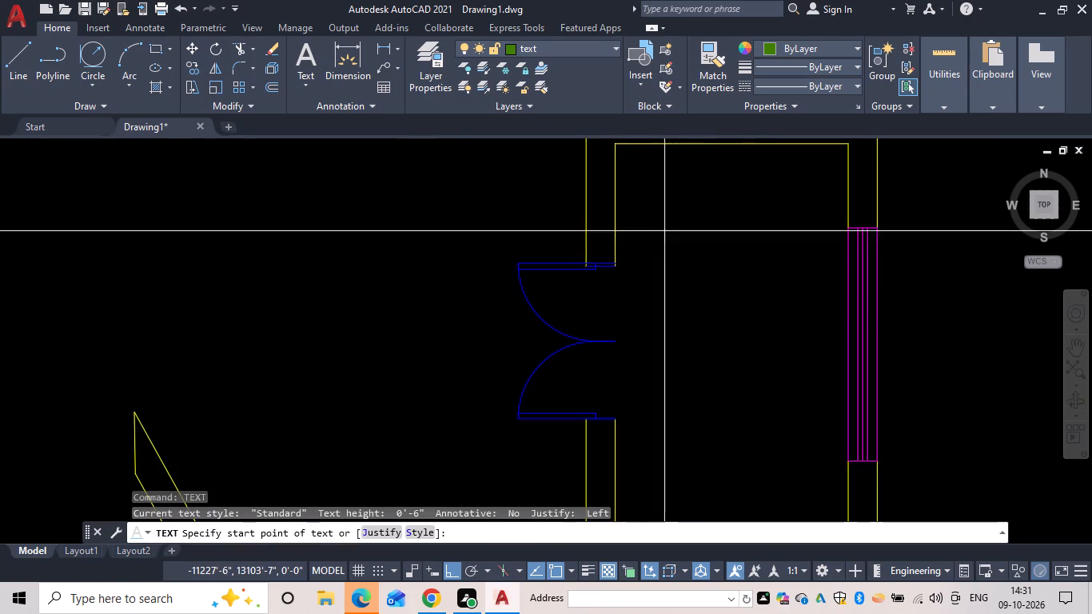
left_click_drag(632, 210, 672, 265)
key("space")
key("space")
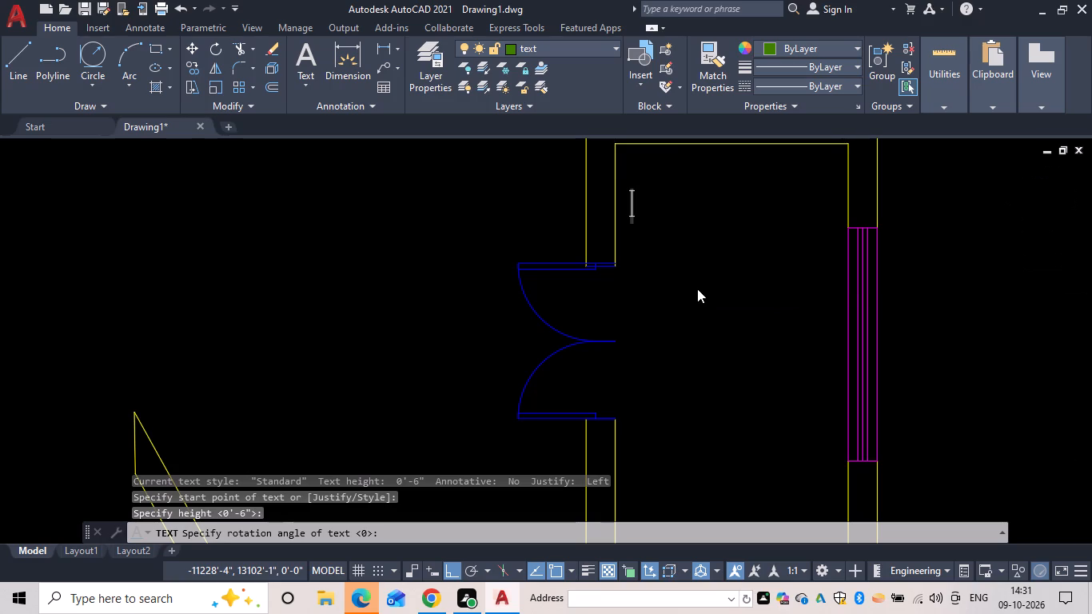
type("ENTRANCE")
key("space")
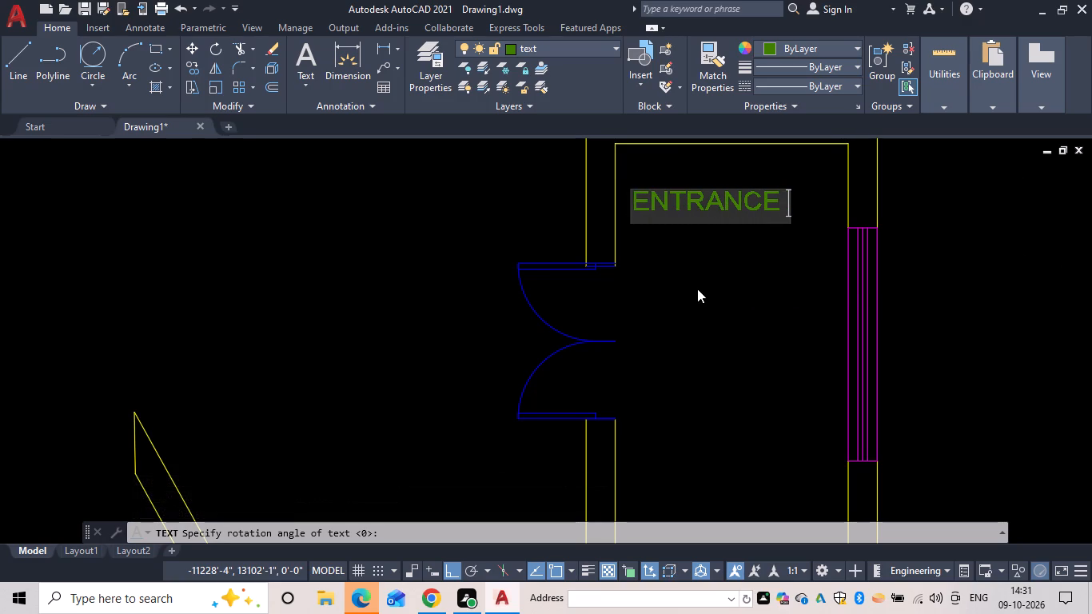
key("Return")
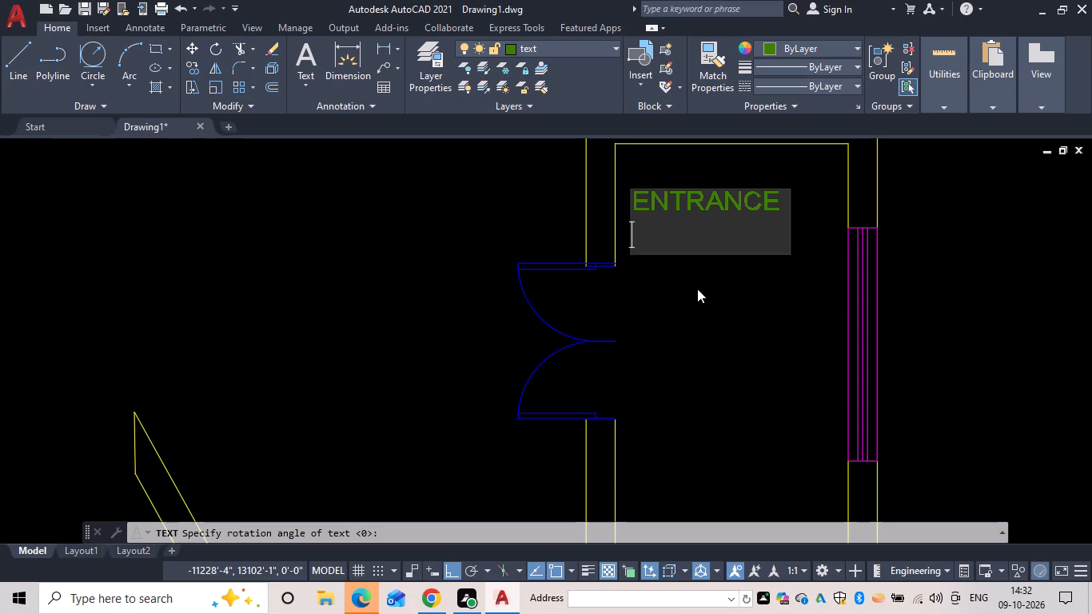
Complete the ENTRANCE label with the second line VERANDHA and the third line 10'-6"X6'-0".
type("VERAN")
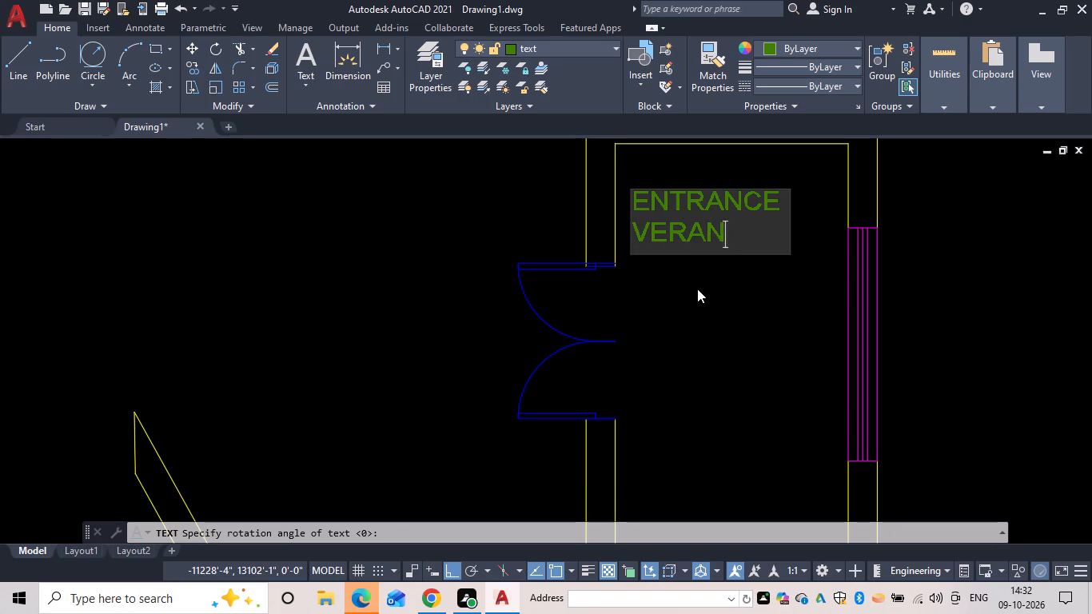
type("DHA")
key("Return")
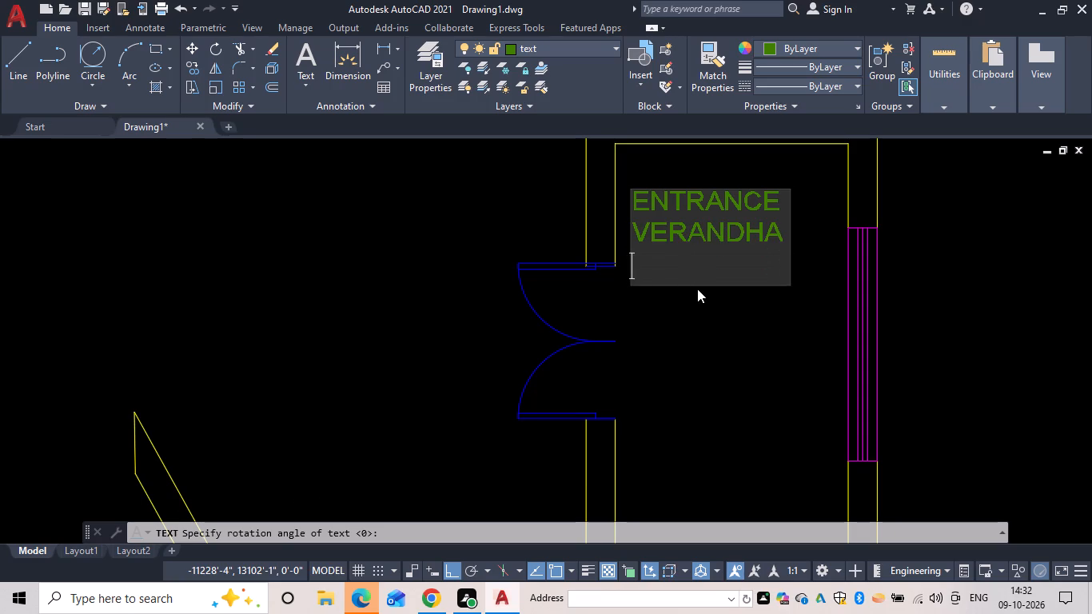
type("10")
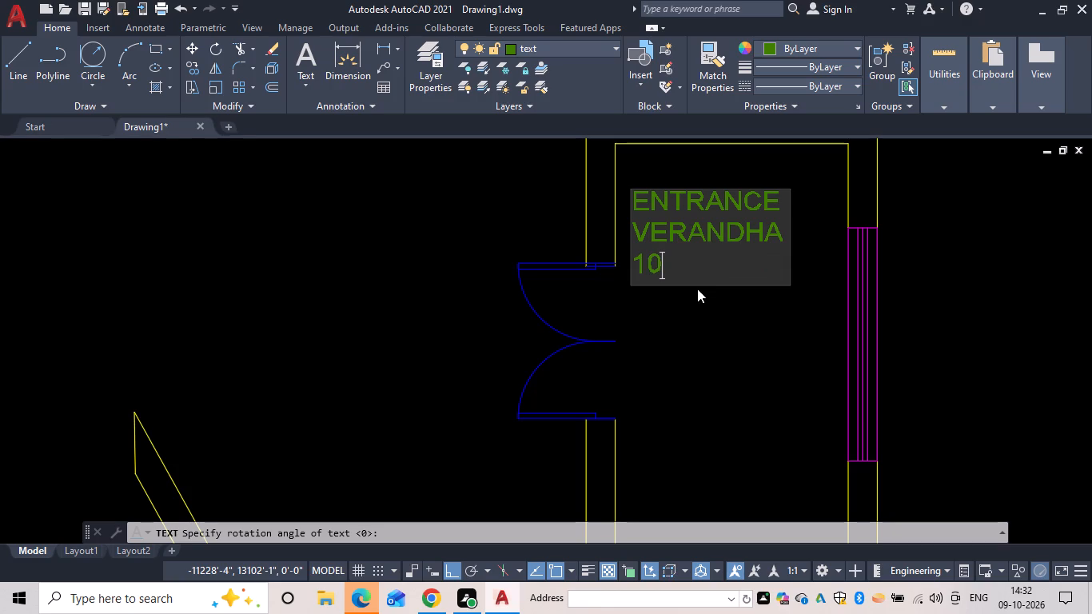
type("'-")
type("6\"")
key("x")
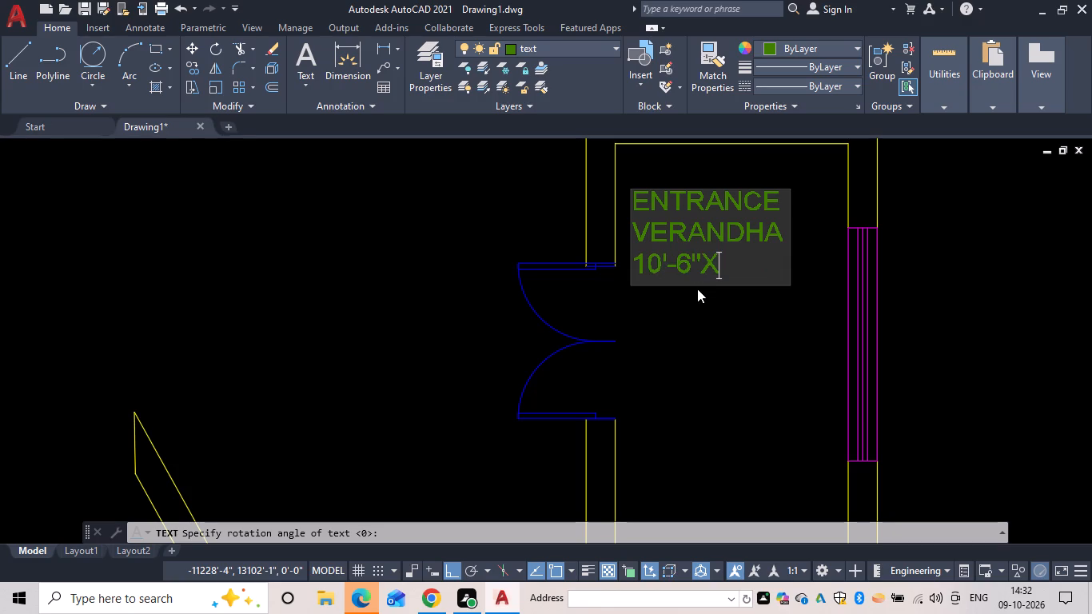
type("6'-")
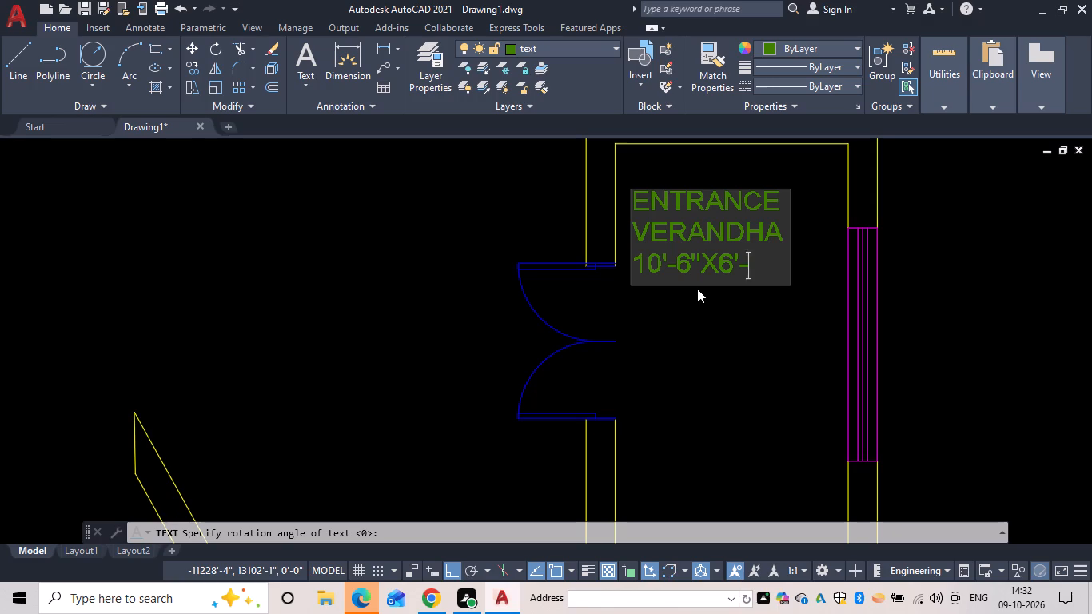
type("0\"")
key("Return")
key("Return")
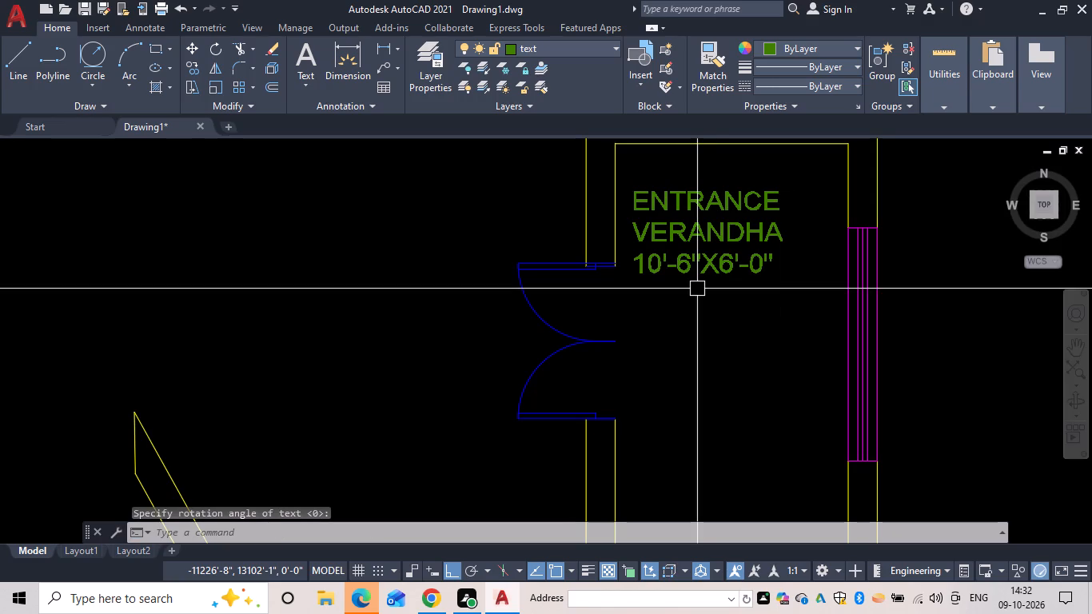
Start a text label in the sofa room, between the bedroom wall and the centre table, with first line DRAWING, 6-inch height and 0 rotation.
scroll(616, 280, "down", 1)
middle_click(652, 321)
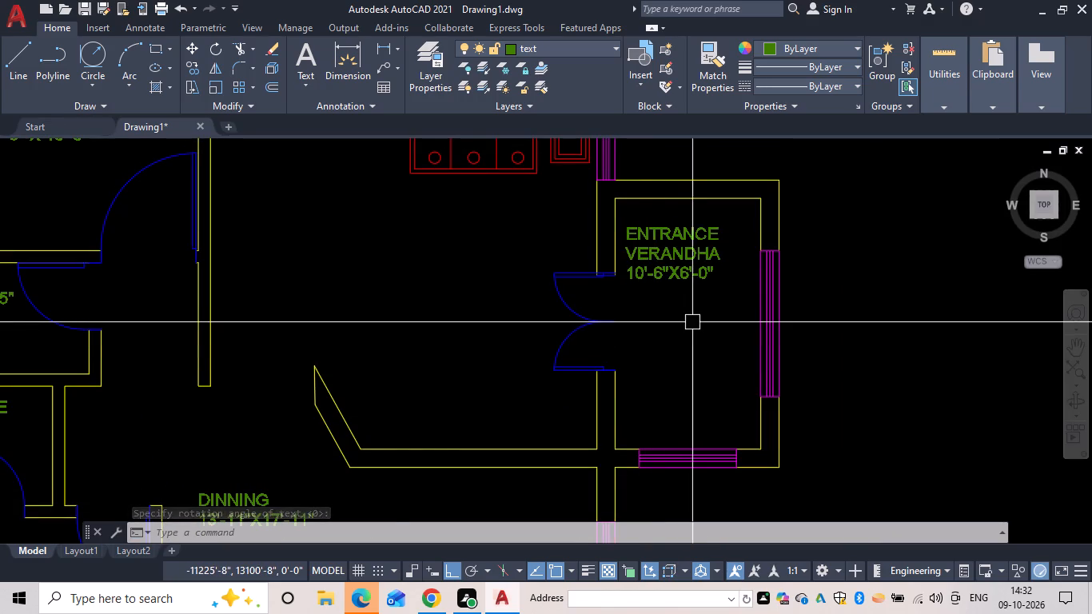
scroll(711, 321, "down", 2)
middle_click_drag(711, 321, 703, 482)
middle_click_drag(604, 411, 620, 305)
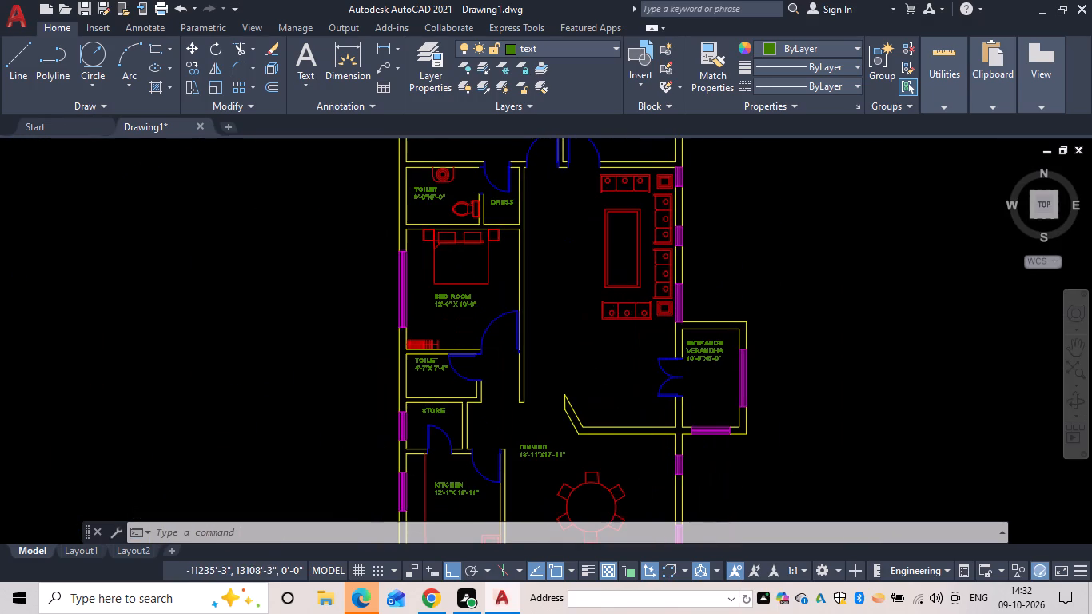
middle_click_drag(620, 305, 621, 304)
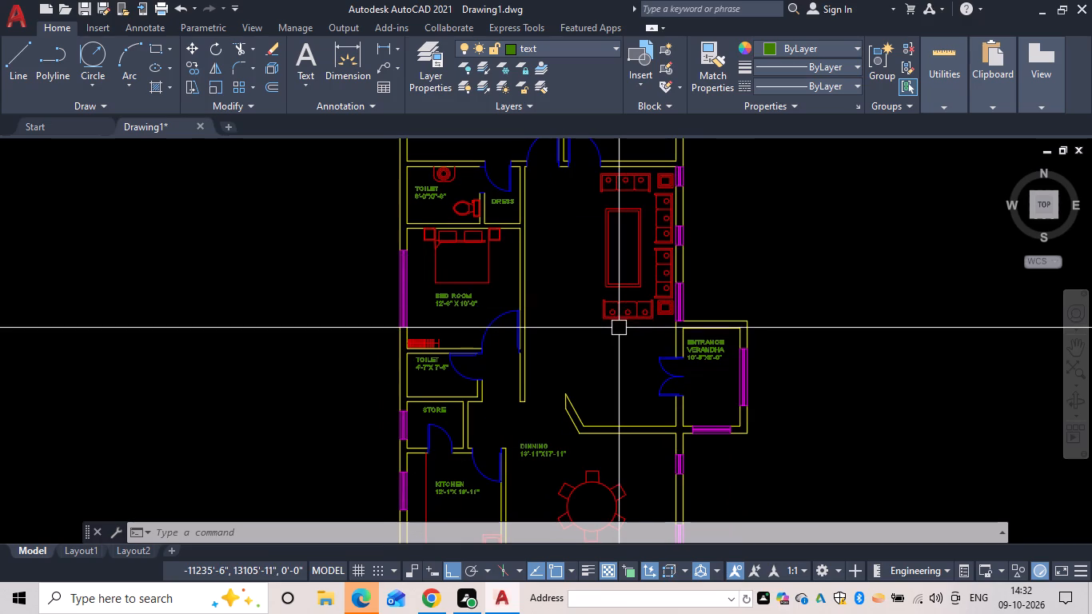
middle_click_drag(608, 293, 679, 327)
key("Escape")
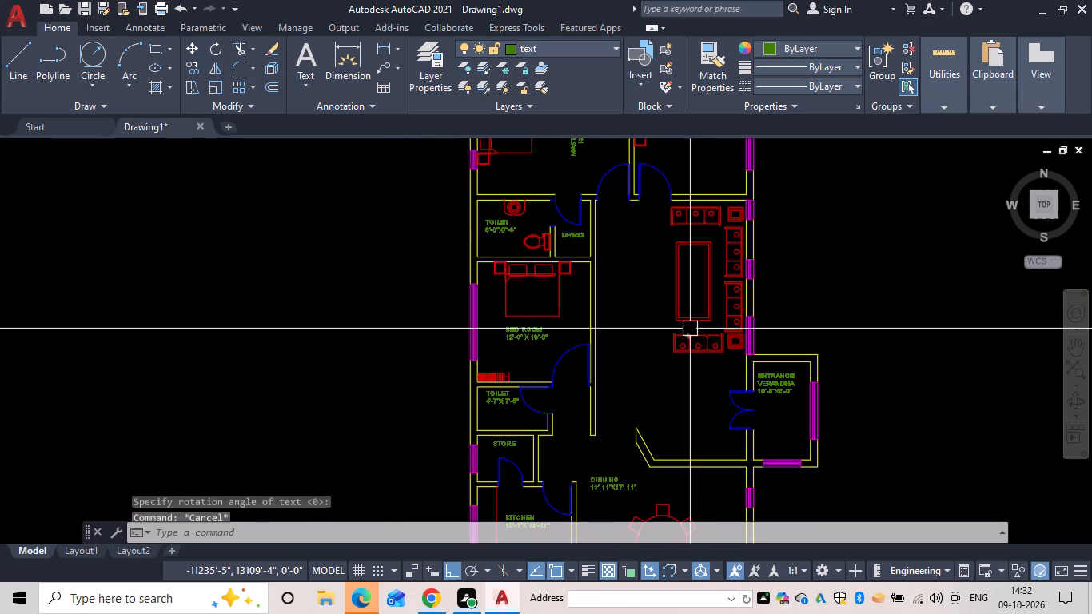
key("t")
key("e")
key("x")
key("t")
key("space")
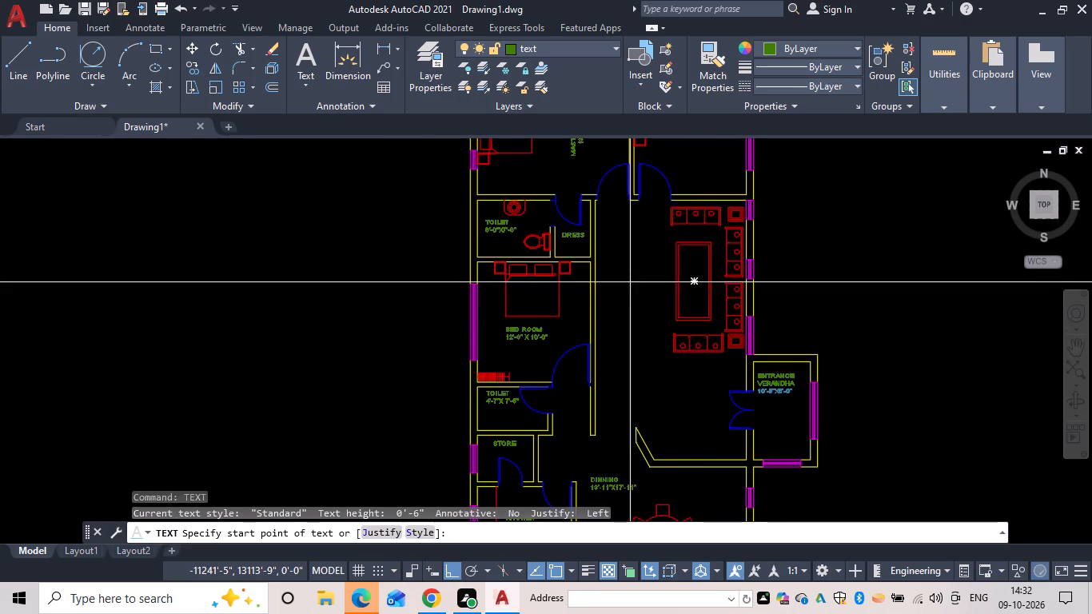
left_click_drag(609, 272, 620, 286)
key("space")
key("space")
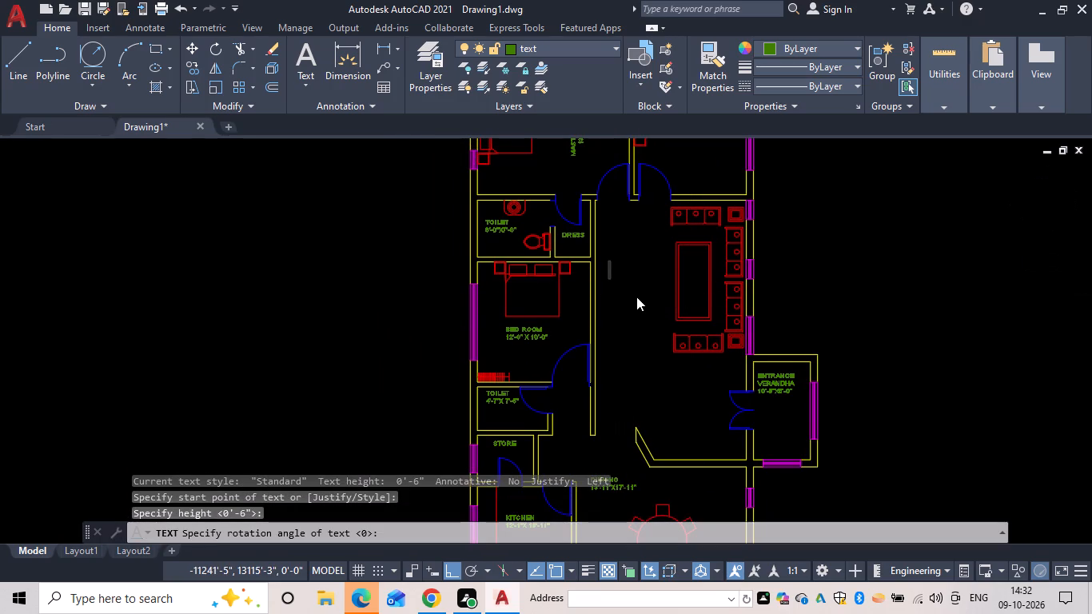
type("DRAWING")
key("space")
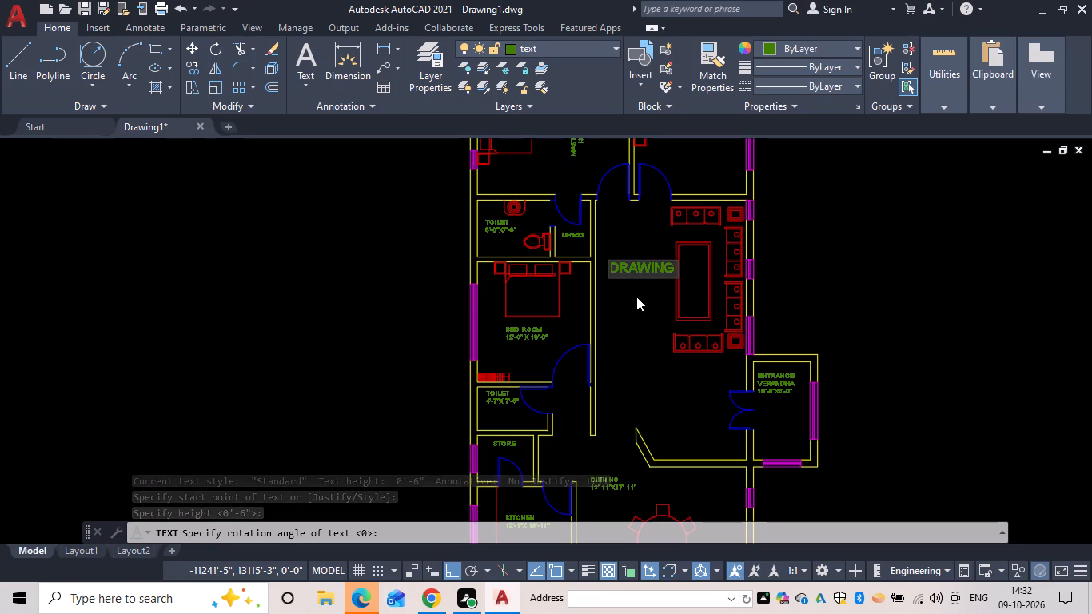
key("Return")
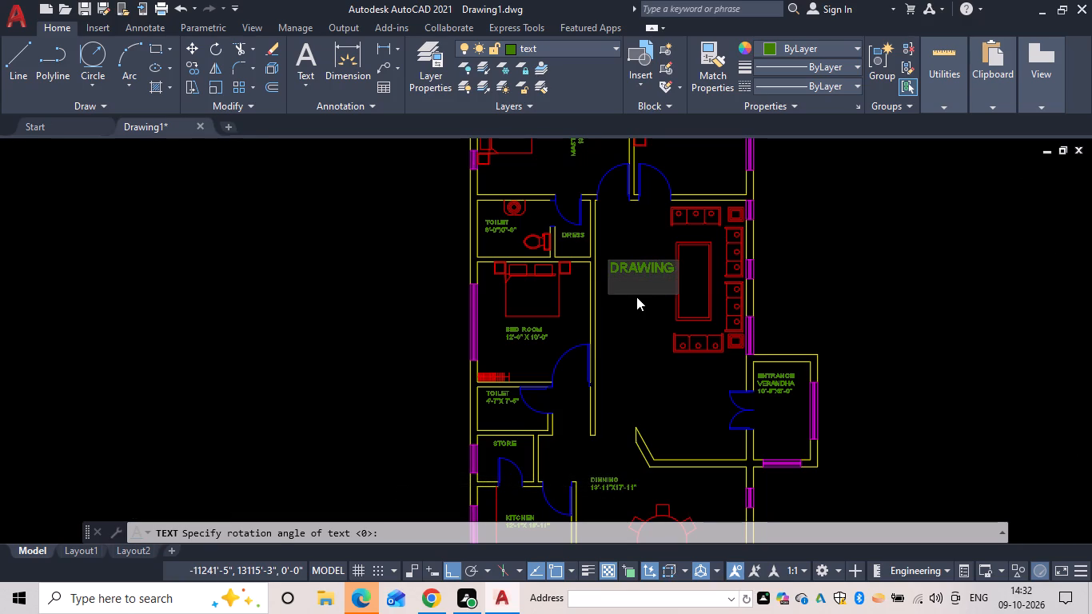
Complete the DRAWING label with the second line 26'1"-X16'-0".
type("26'1\"-")
key("1")
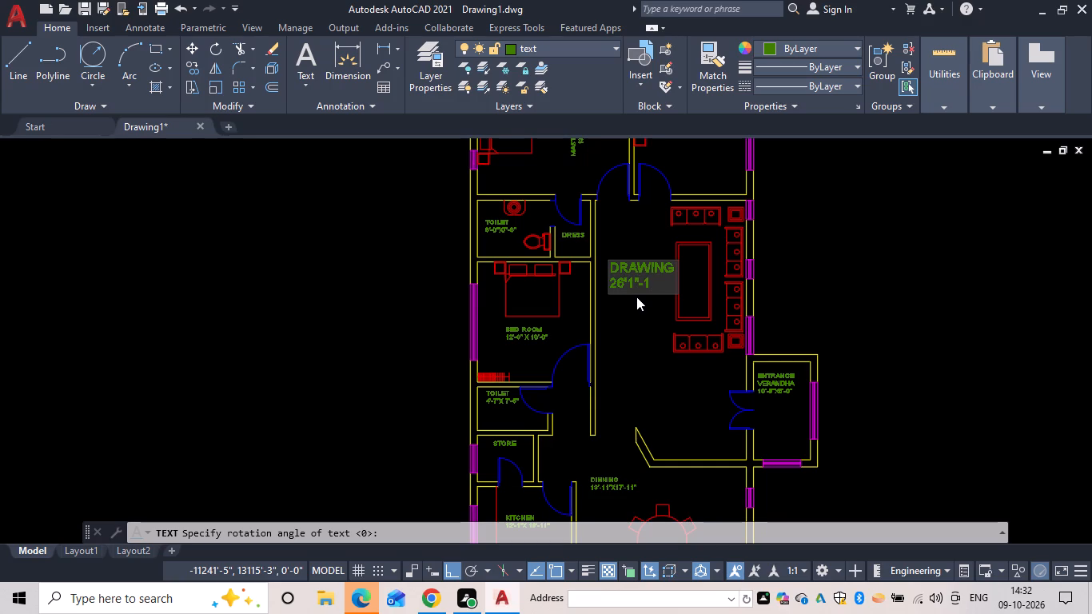
key("BackSpace")
type("X16'")
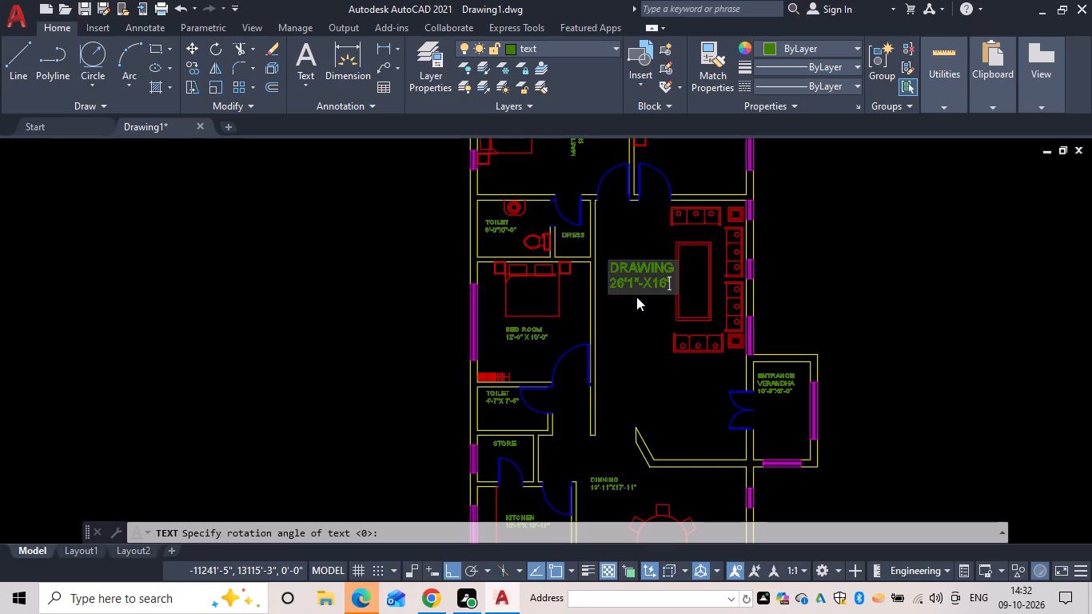
key("minus")
type("0\"")
key("Return")
key("Return")
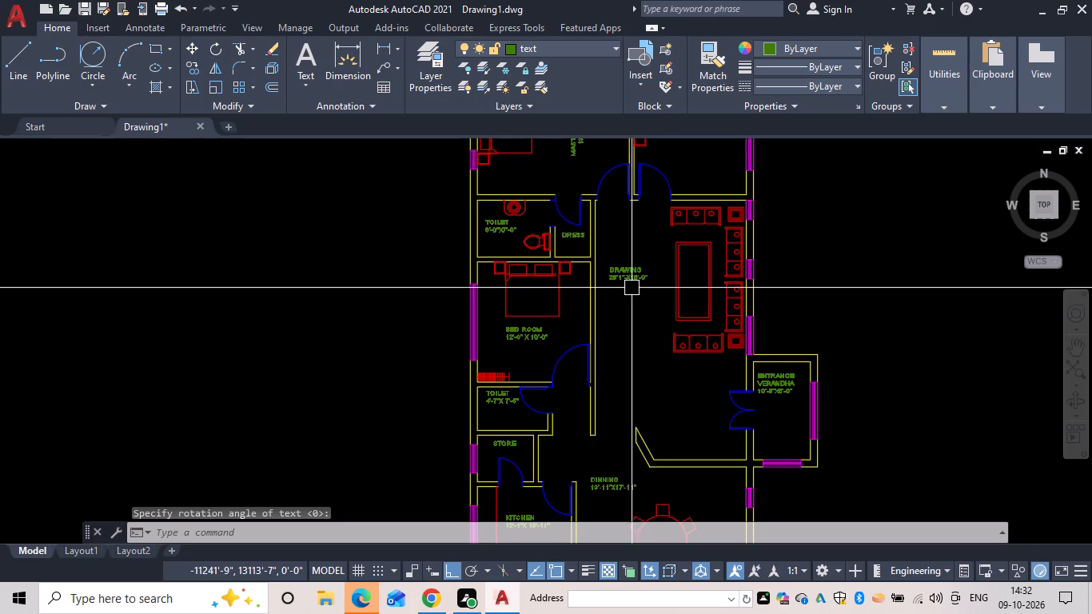
Start a text label in the bedroom beside the master bedroom, with first line BED ROOM, 6-inch height and 0 rotation.
middle_click_drag(660, 301, 588, 441)
middle_click_drag(632, 301, 545, 341)
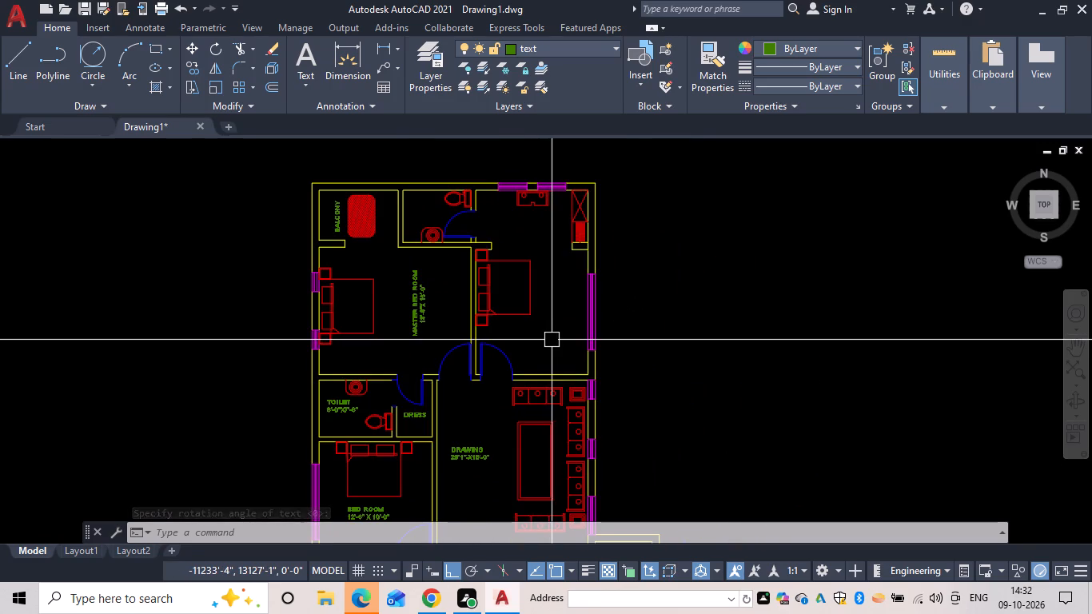
middle_click_drag(573, 332, 560, 347)
scroll(559, 345, "up", 1)
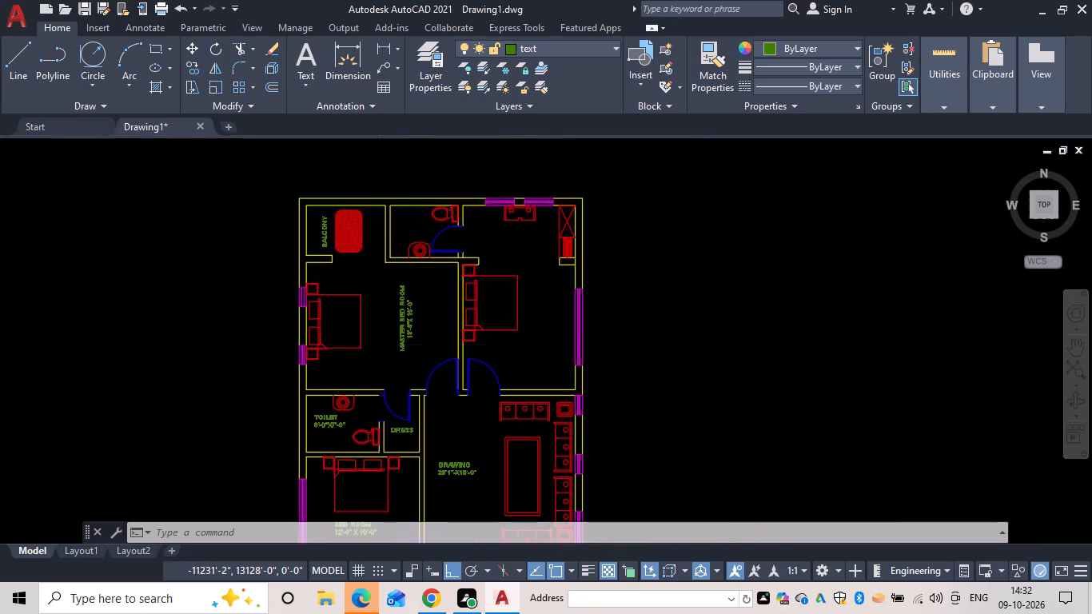
scroll(536, 335, "up", 1)
middle_click_drag(536, 335, 557, 292)
type("TEXT")
key("space")
left_click_drag(480, 306, 494, 317)
key("space")
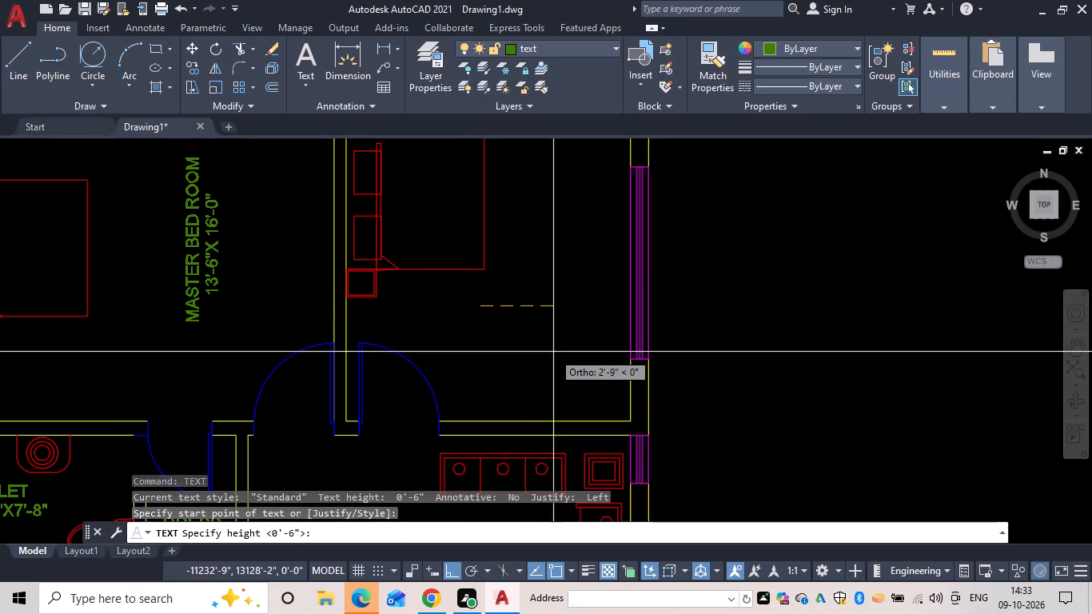
key("space")
type("BED ROO,")
key("BackSpace")
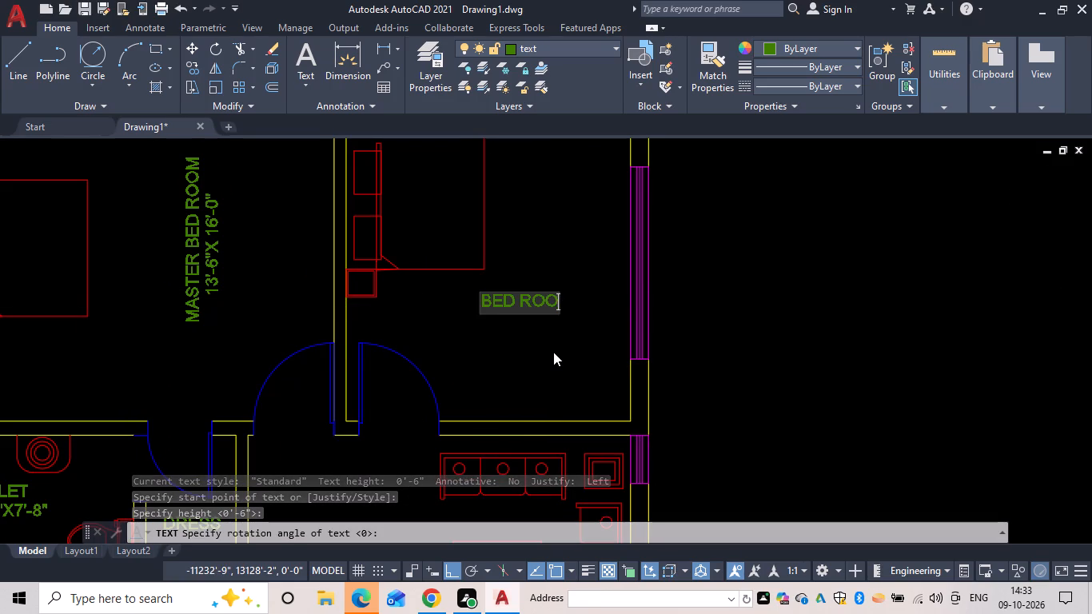
type("M")
key("space")
key("Return")
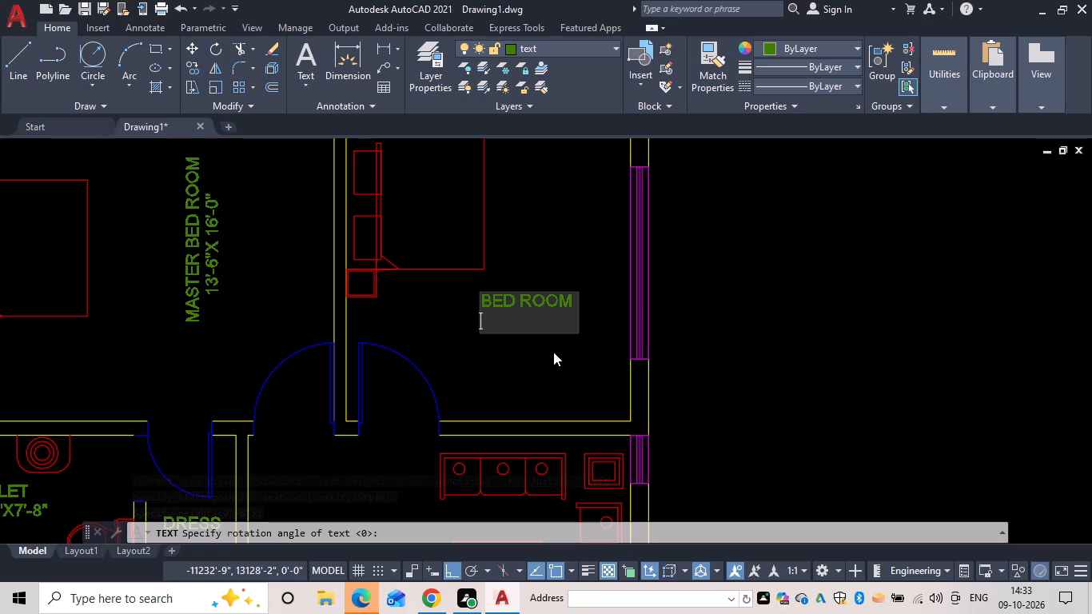
Complete the BED ROOM label with the second line 19'-5"X11'-0".
type("19'-")
type("5\"X11'-0\"")
key("Return")
key("Return")
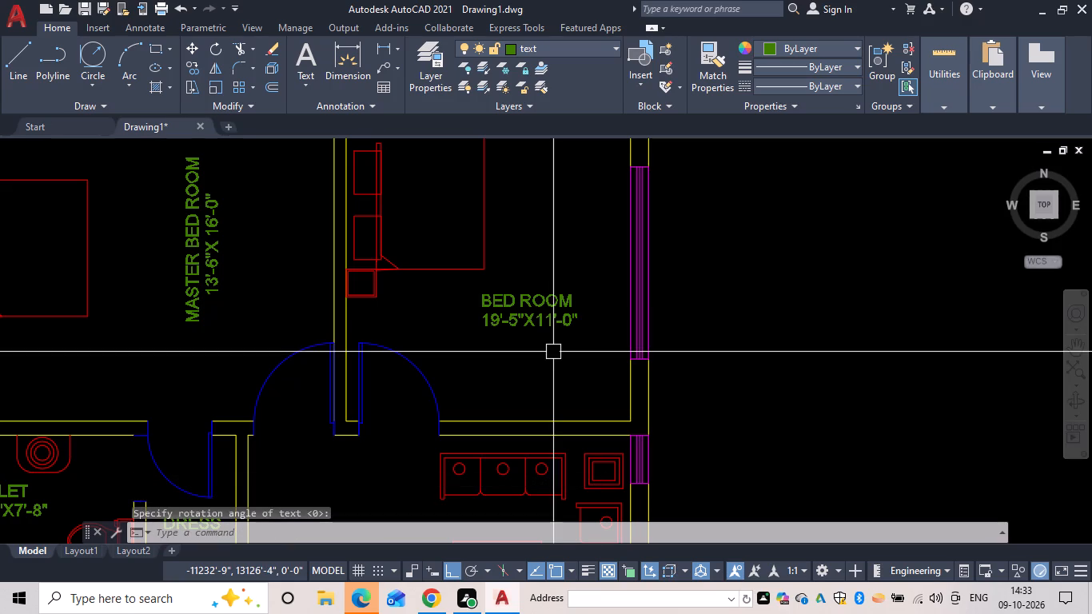
Make the dli layer current.
scroll(553, 352, "down", 3)
middle_click_drag(554, 354, 615, 396)
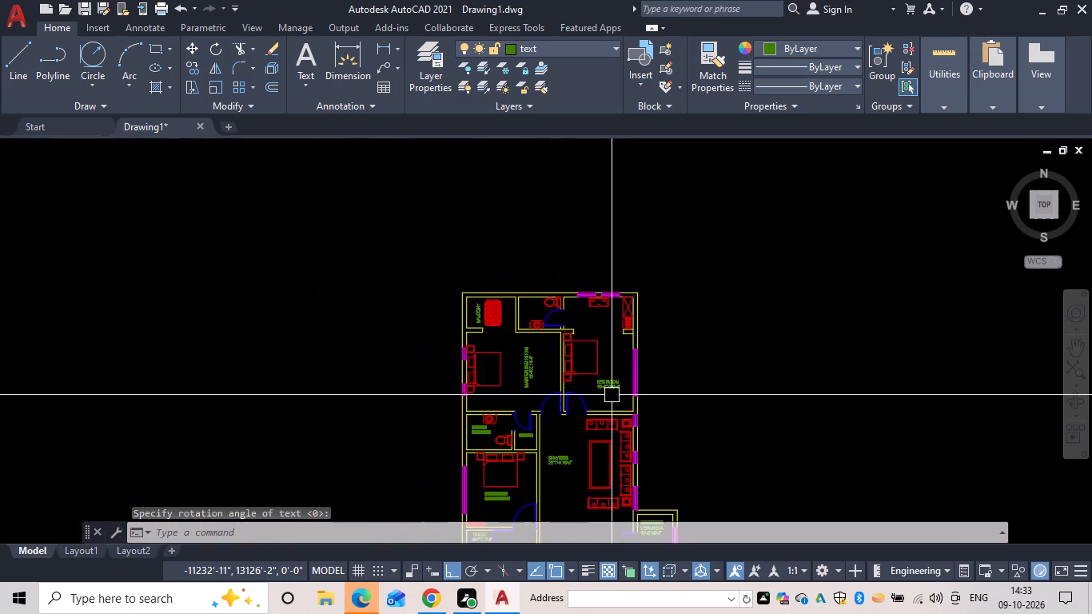
scroll(608, 387, "up", 2)
middle_click_drag(608, 384, 625, 247)
scroll(620, 348, "down", 1)
middle_click_drag(592, 396, 592, 339)
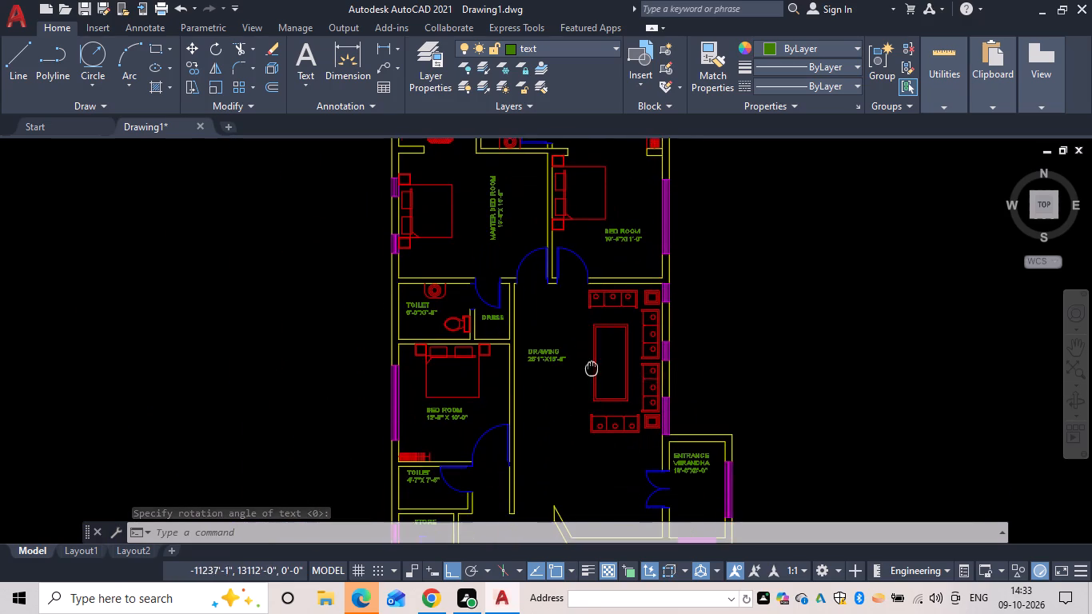
middle_click_drag(592, 339, 592, 269)
middle_click(587, 389)
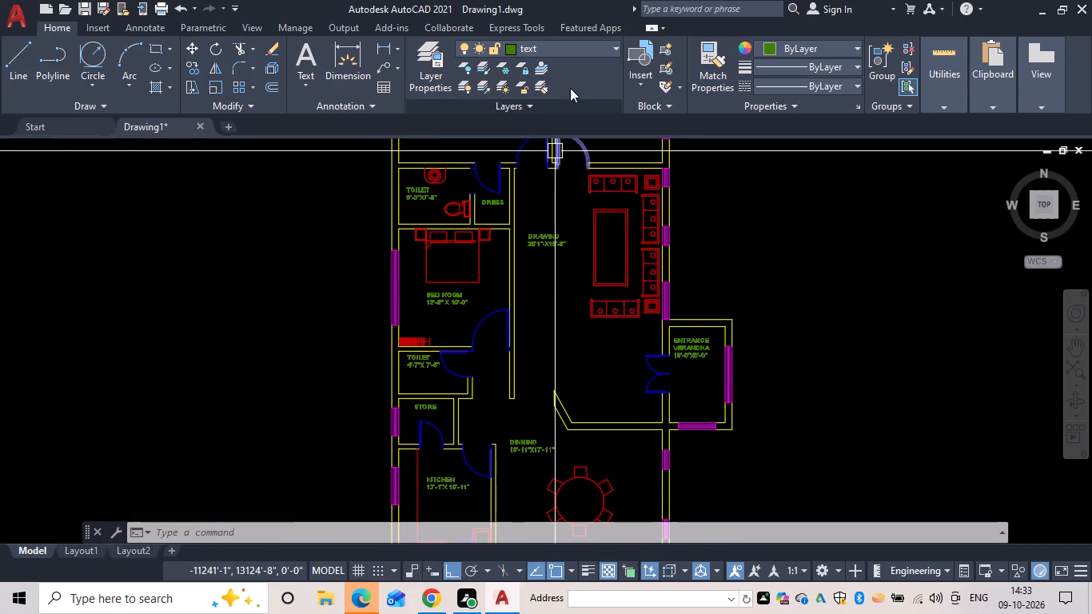
left_click(592, 44)
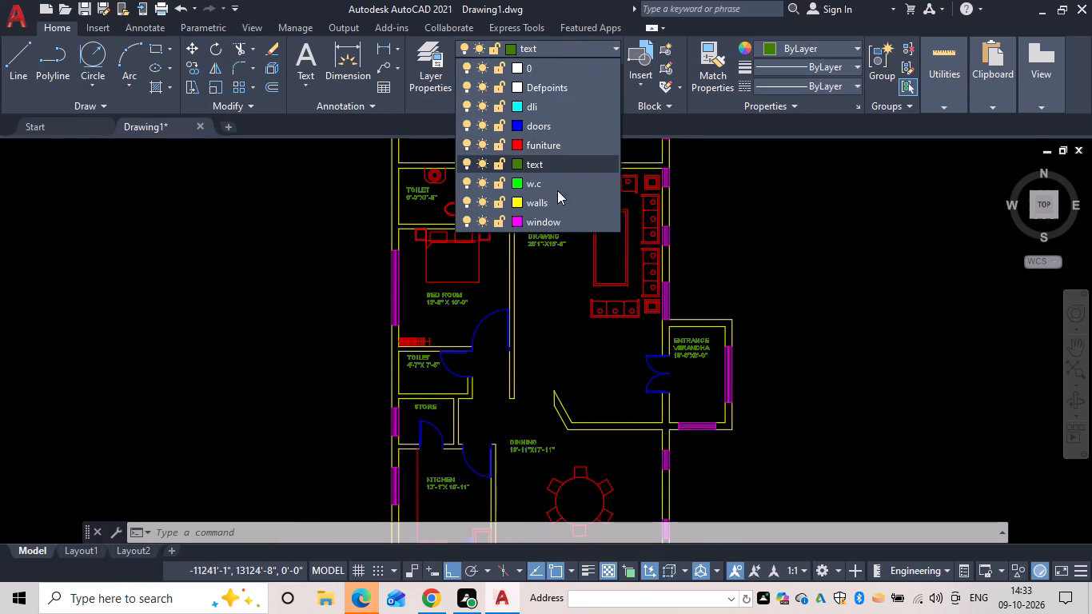
left_click(550, 107)
Add a linear dimension for the house's overall width, between the outer top corners, placed just above the top wall.
scroll(548, 210, "down", 1)
middle_click_drag(548, 219, 548, 230)
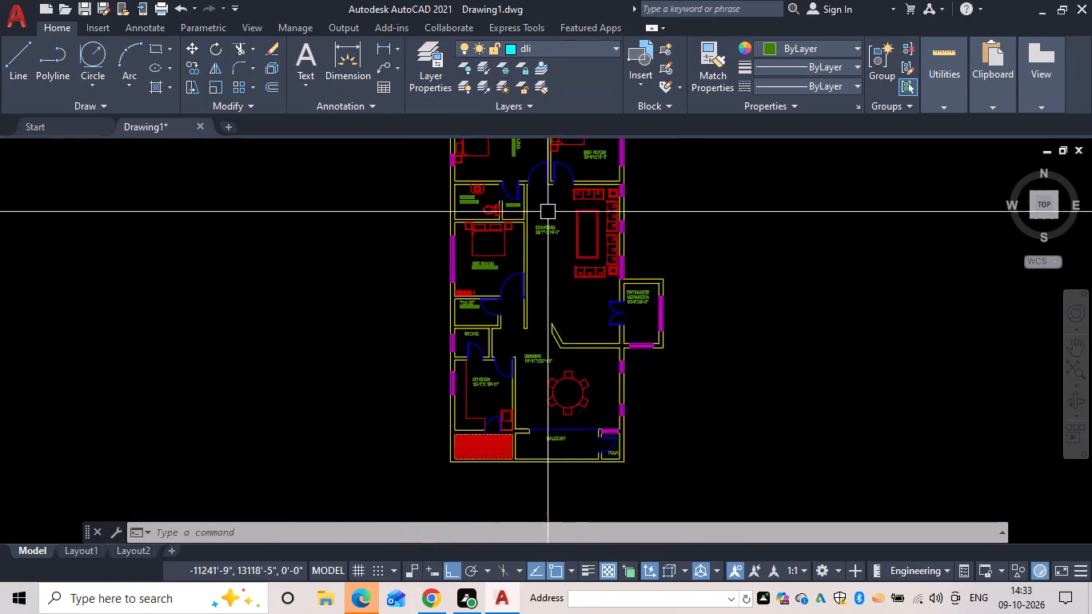
middle_click_drag(548, 230, 544, 369)
key("Escape")
type("DLI")
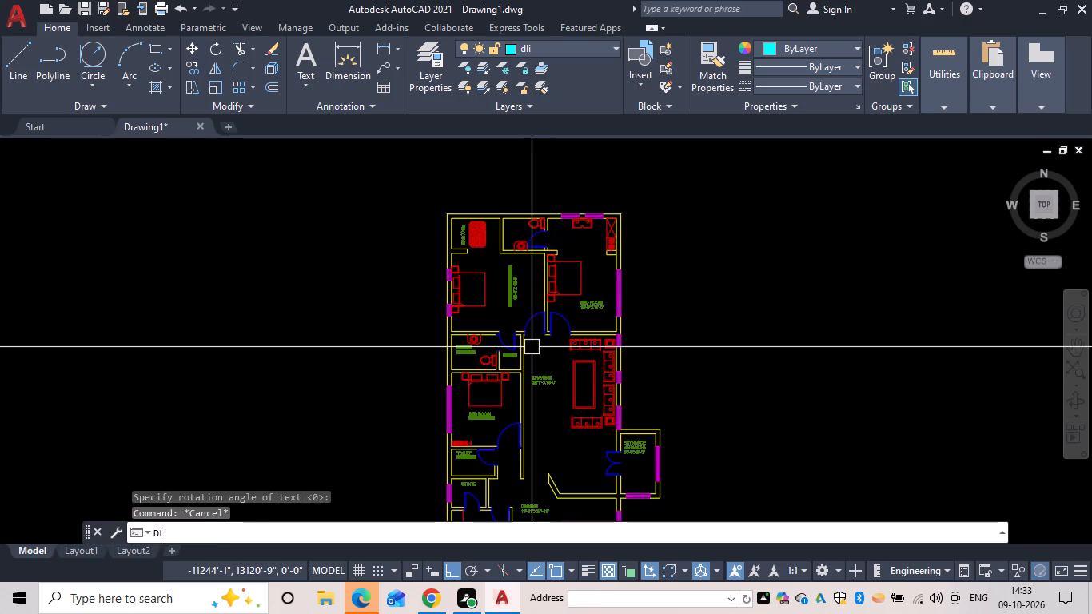
key("space")
scroll(464, 202, "up", 3)
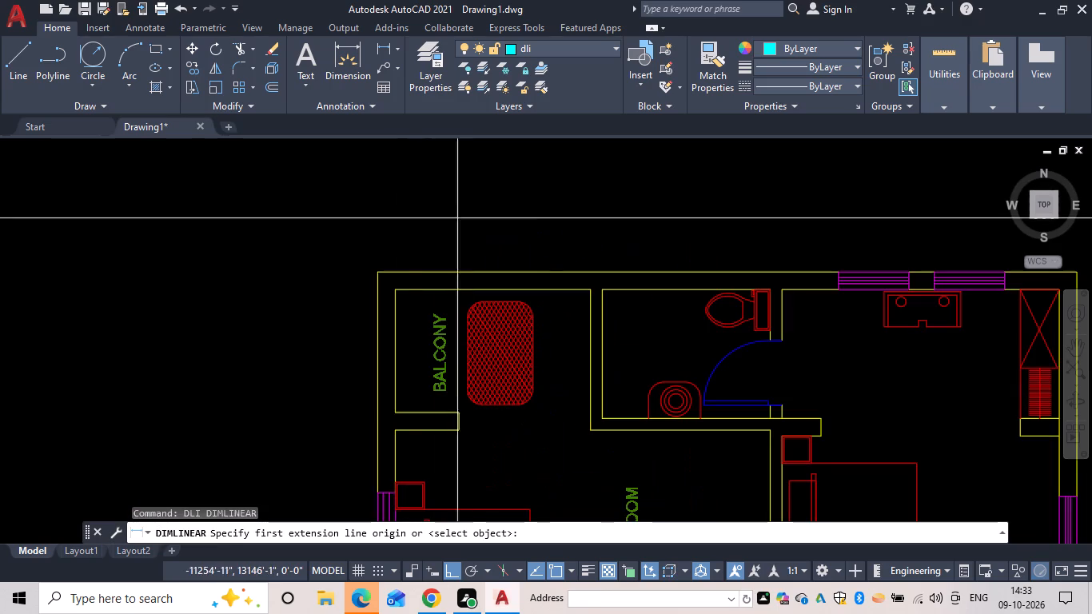
left_click(378, 277)
scroll(668, 248, "down", 1)
middle_click_drag(668, 248, 173, 248)
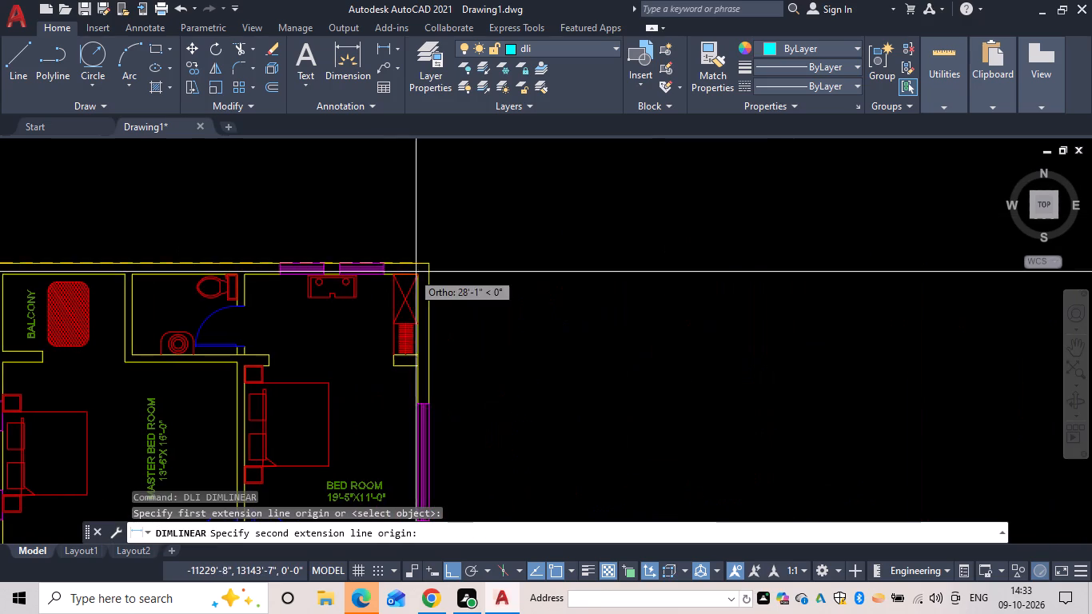
left_click(428, 264)
left_click_drag(428, 229, 437, 229)
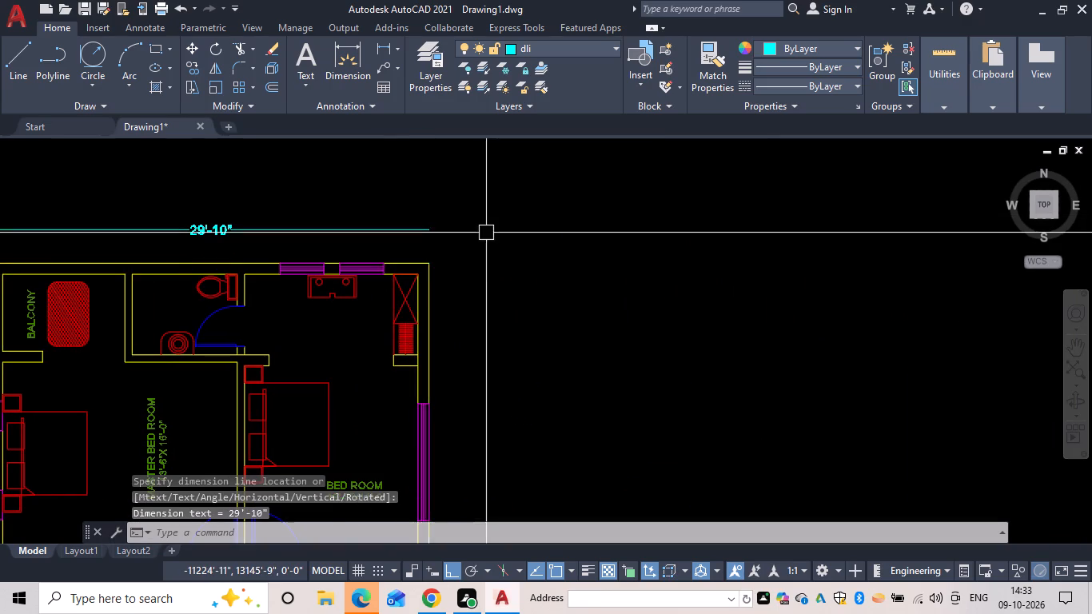
Add a linear dimension for the house's overall length, between the outer left corners, placed just outside the left wall.
scroll(496, 274, "down", 1)
middle_click_drag(496, 274, 636, 176)
scroll(407, 301, "down", 1)
middle_click_drag(405, 301, 515, 102)
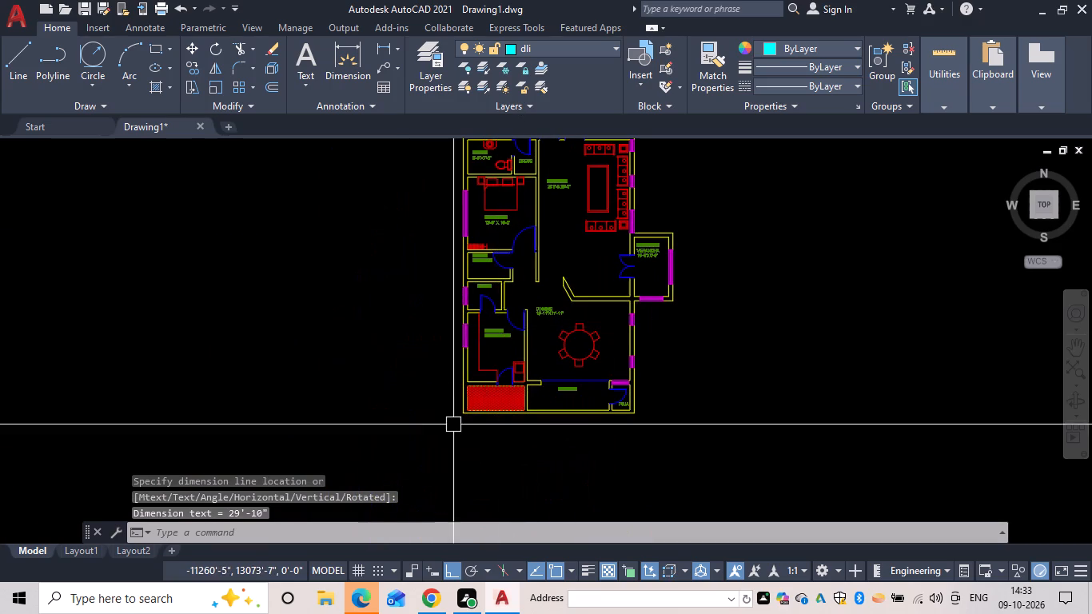
middle_click_drag(461, 419, 537, 377)
scroll(533, 379, "up", 2)
key("space")
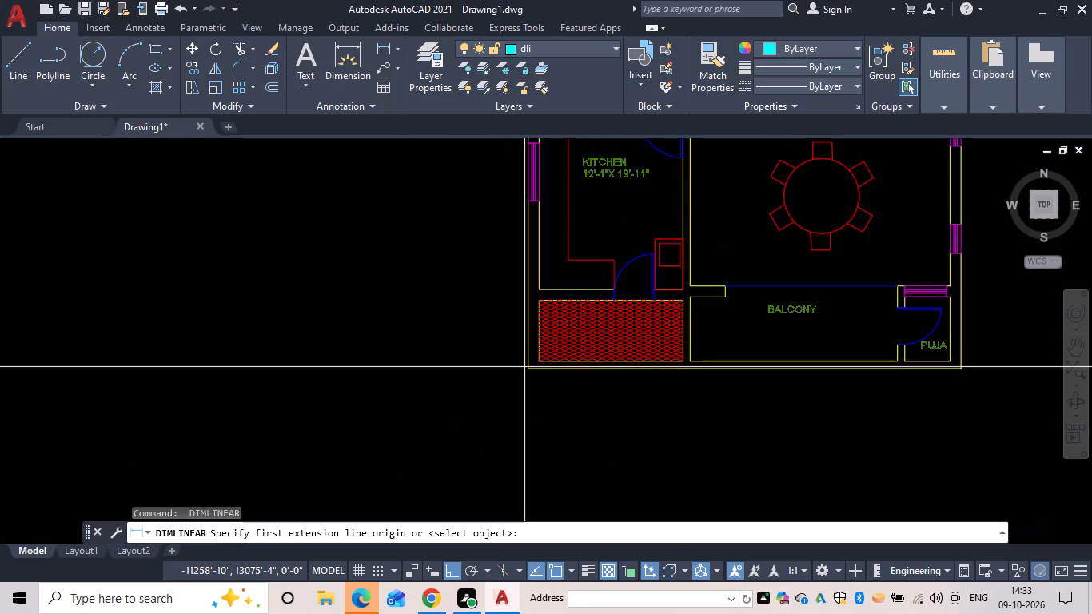
left_click(531, 369)
scroll(475, 220, "down", 2)
middle_click_drag(475, 220, 503, 450)
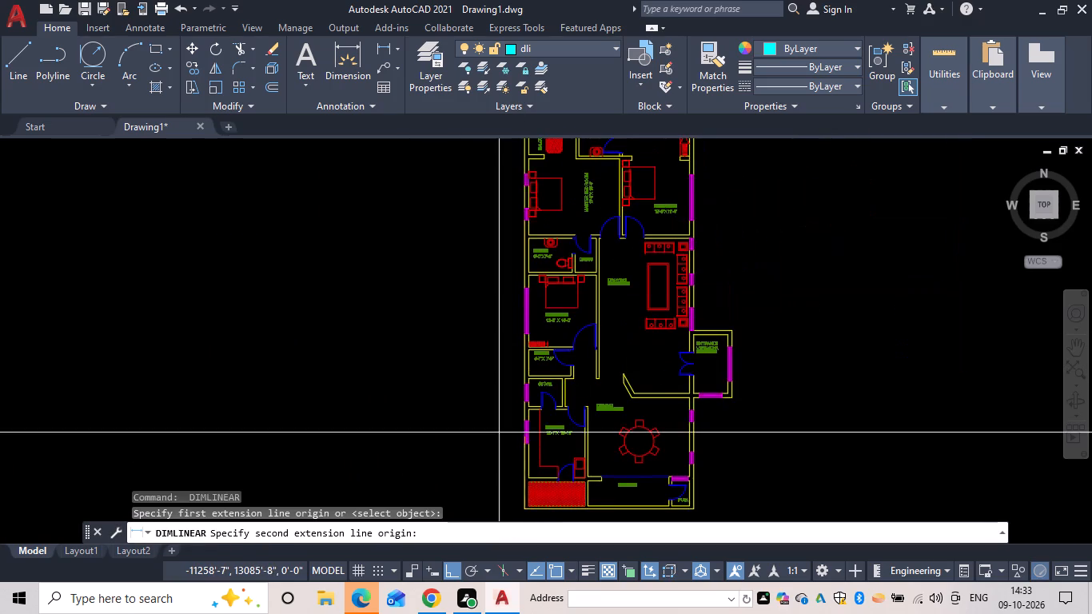
middle_click_drag(532, 233, 560, 403)
scroll(560, 386, "up", 1)
scroll(545, 225, "up", 2)
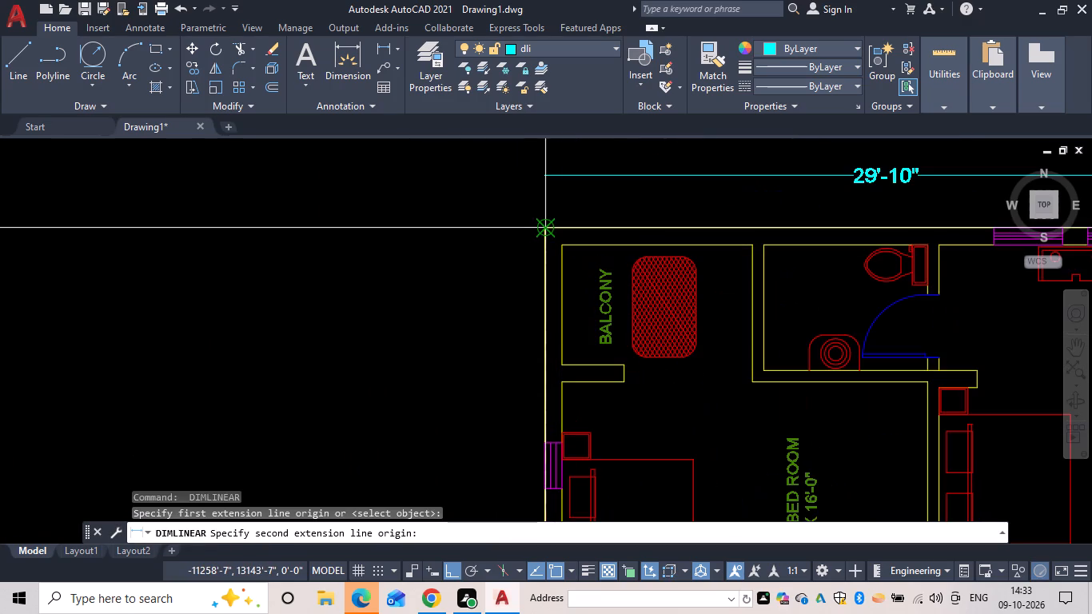
left_click(548, 223)
left_click(516, 235)
Dimension the length of the dining area's outer-wall window nearest the puja room, placing the dimension outside the wall.
middle_click_drag(602, 266, 606, 268)
scroll(596, 261, "down", 1)
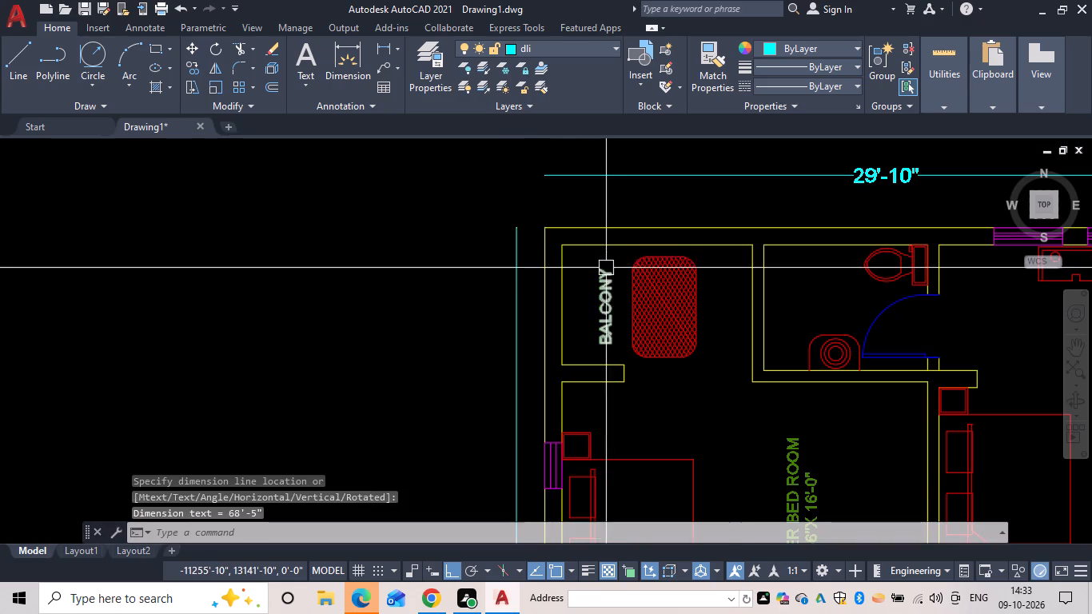
scroll(606, 268, "down", 1)
middle_click_drag(606, 268, 539, 150)
middle_click_drag(544, 313, 615, 267)
middle_click_drag(610, 297, 608, 295)
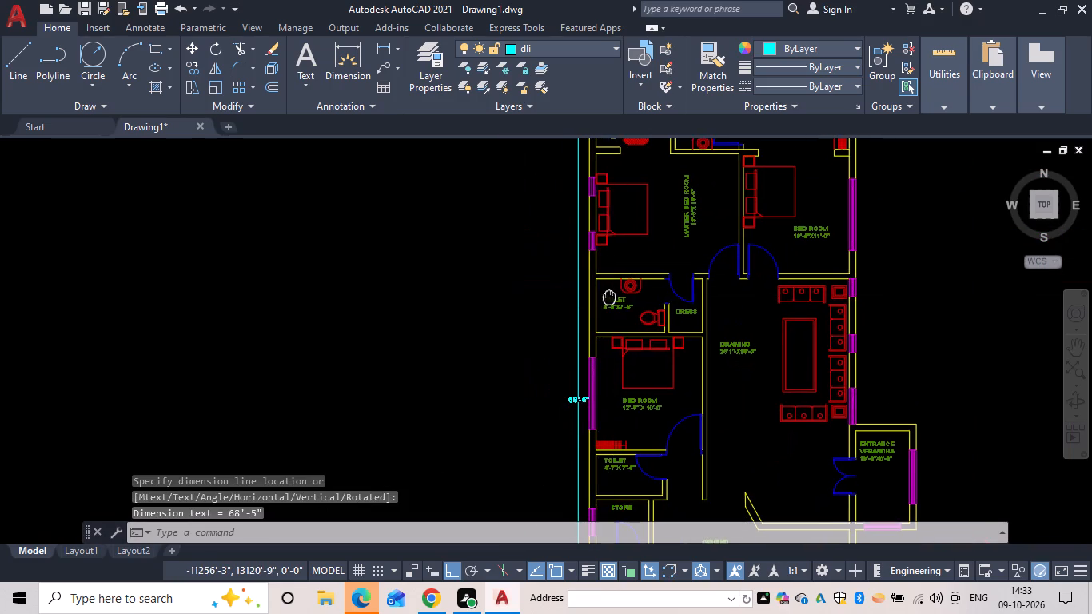
middle_click_drag(608, 295, 514, 161)
middle_click_drag(587, 409, 567, 231)
scroll(548, 357, "up", 1)
middle_click_drag(566, 300, 572, 282)
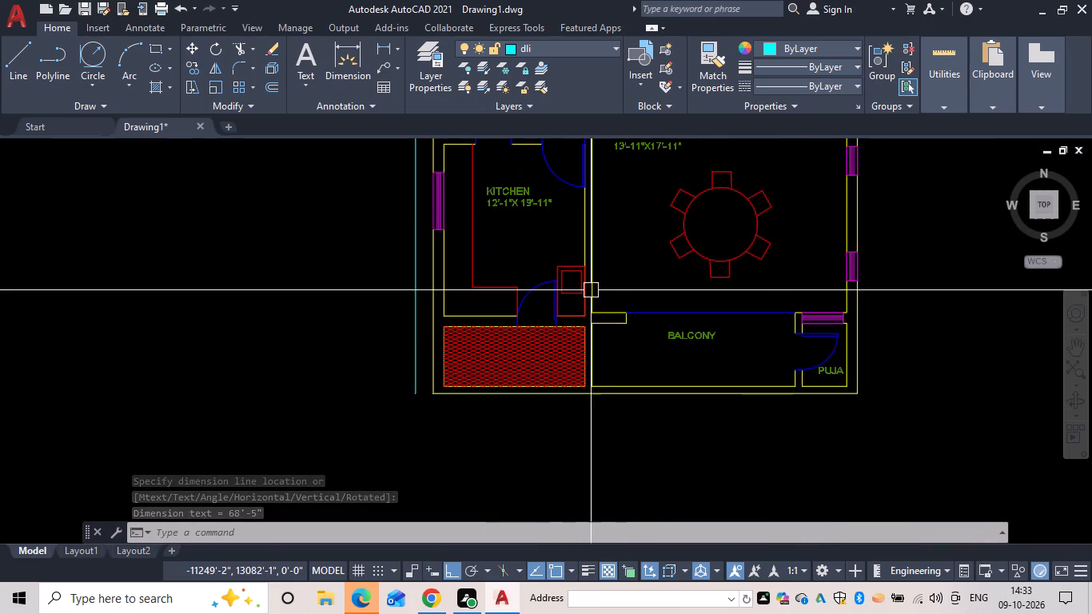
middle_click_drag(731, 346, 564, 301)
scroll(701, 309, "up", 3)
middle_click_drag(659, 293, 666, 515)
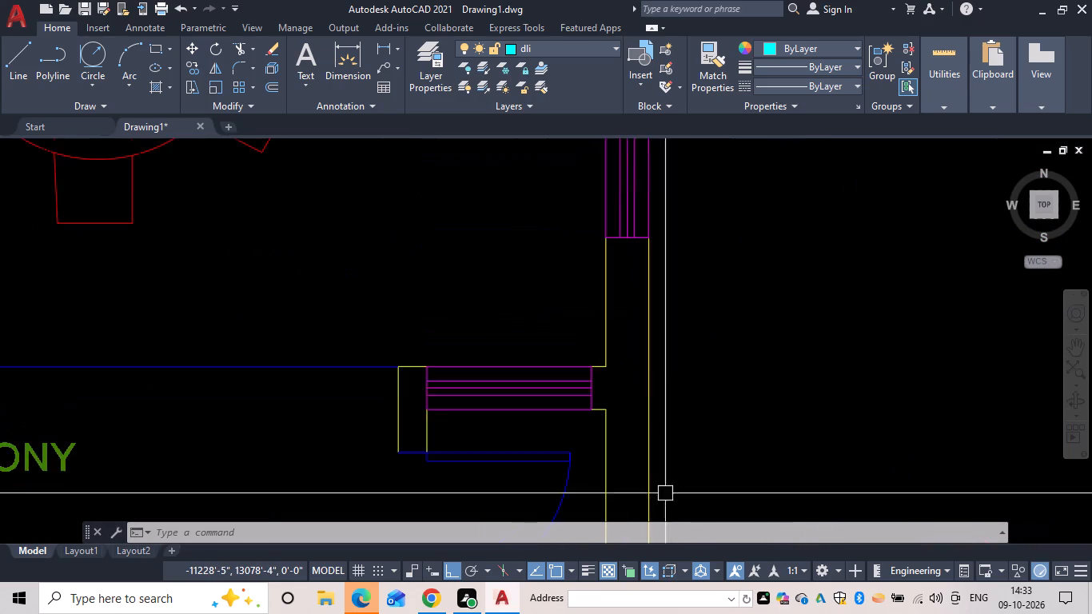
scroll(668, 305, "down", 1)
middle_click_drag(668, 305, 540, 401)
key("space")
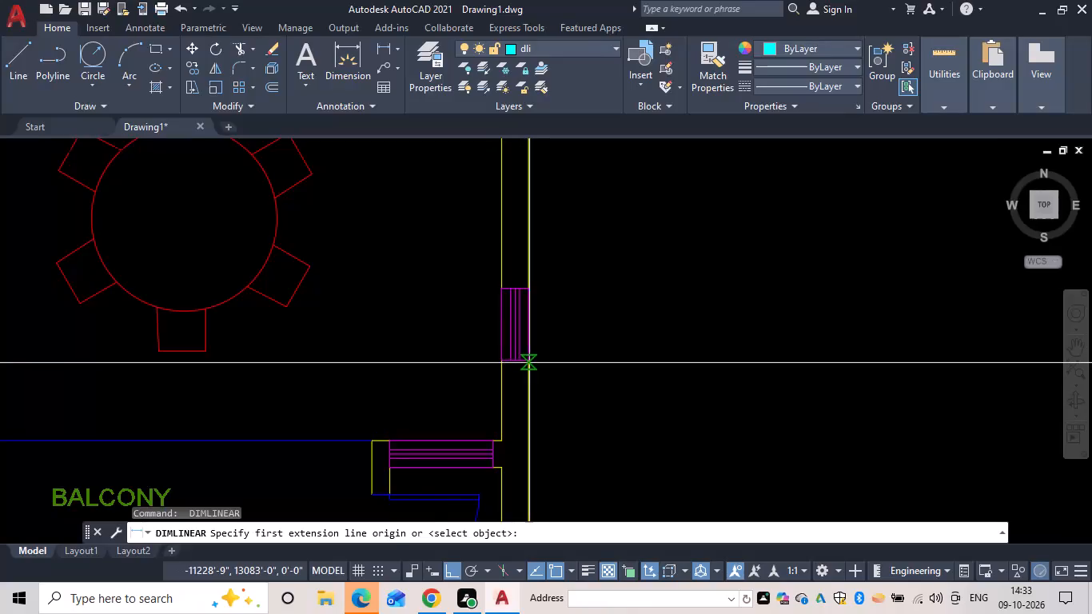
left_click(530, 361)
left_click(529, 288)
left_click(548, 301)
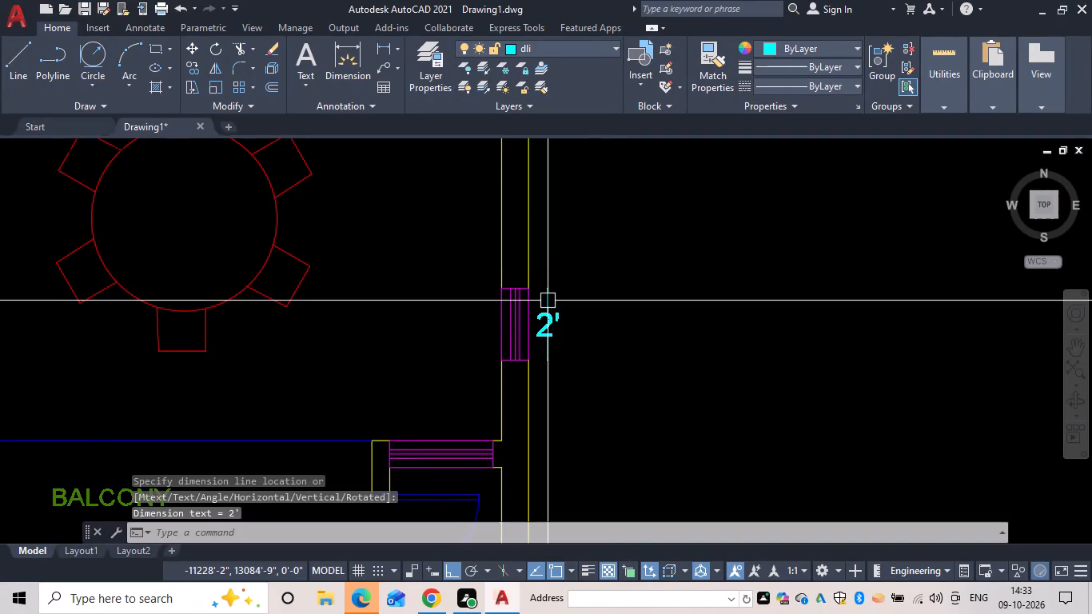
Dimension the length of the dining area's outer-wall window nearest the entrance verandha, placing the dimension outside the wall.
middle_click_drag(614, 261, 615, 480)
scroll(615, 480, "down", 1)
key("space")
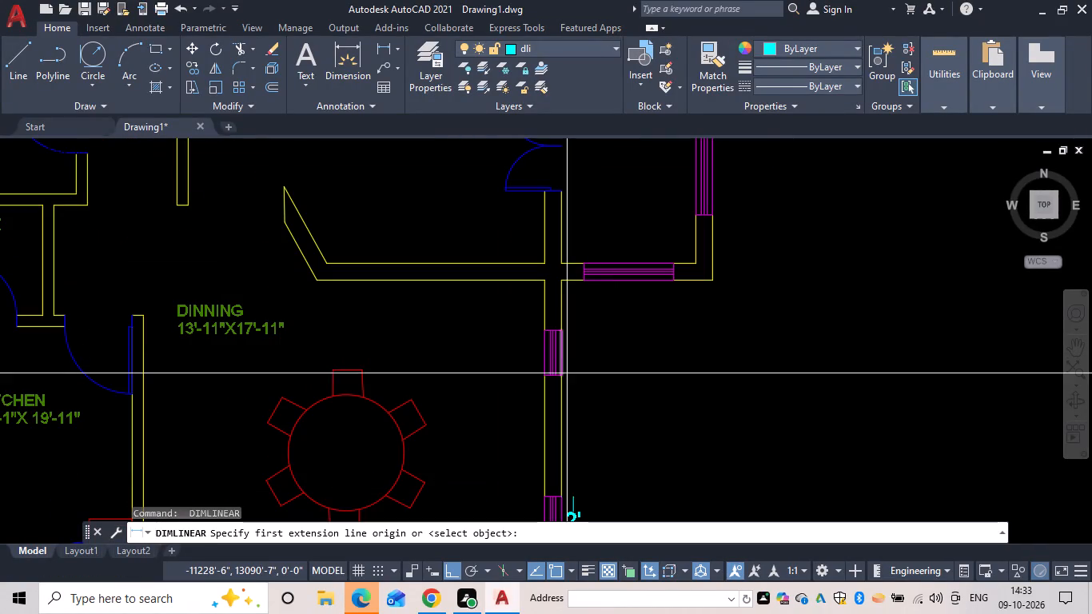
left_click(560, 373)
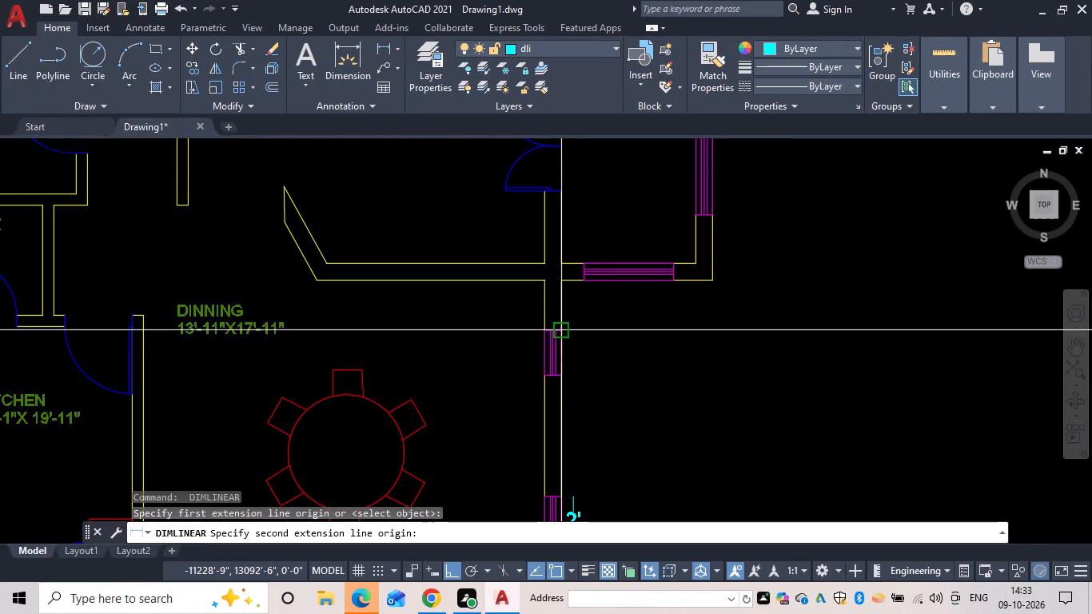
left_click(563, 331)
left_click(571, 331)
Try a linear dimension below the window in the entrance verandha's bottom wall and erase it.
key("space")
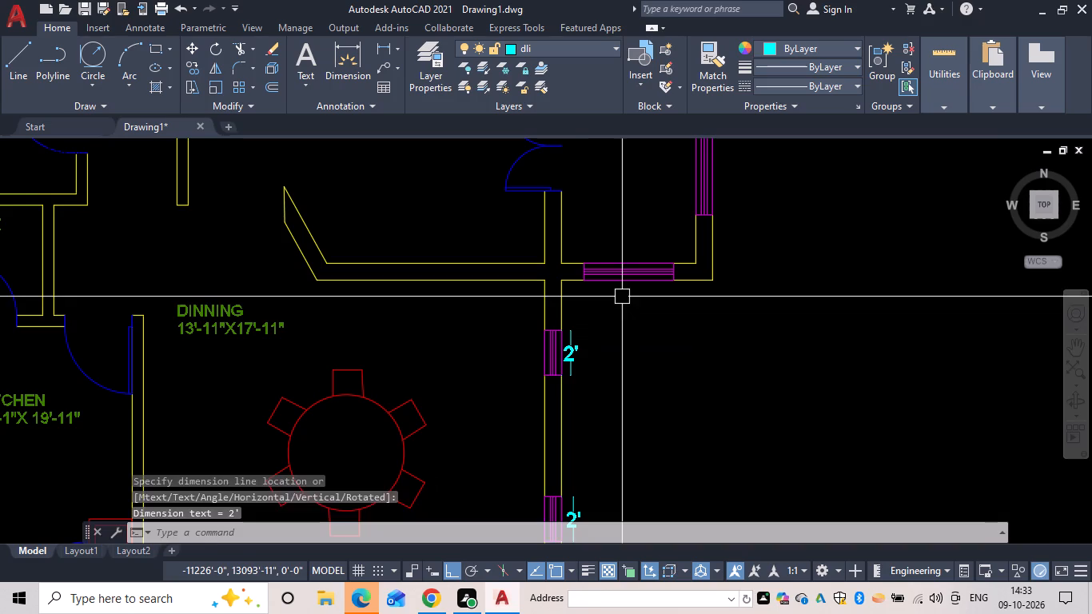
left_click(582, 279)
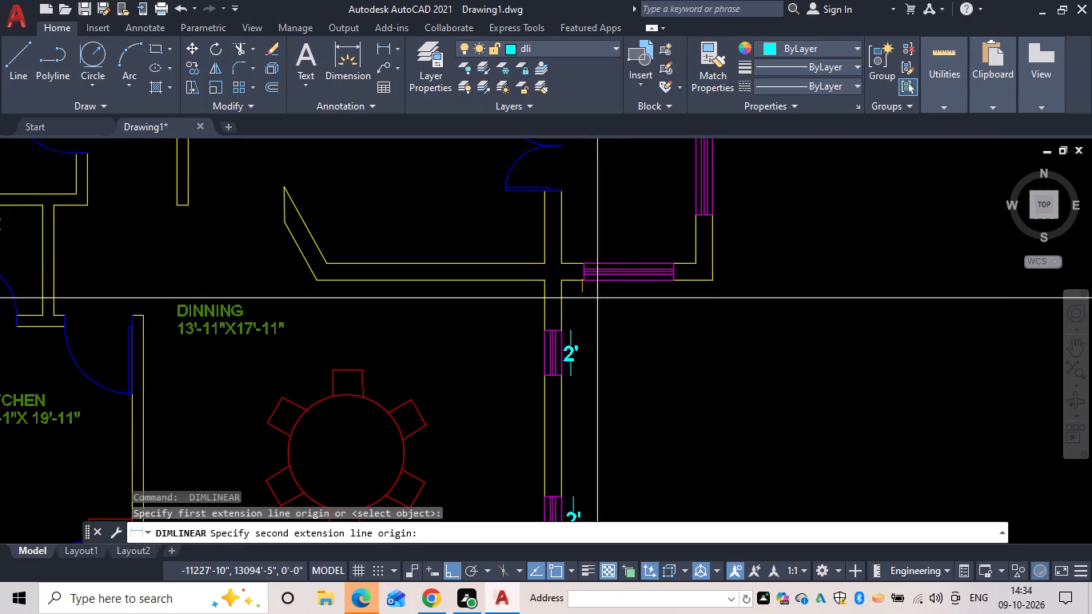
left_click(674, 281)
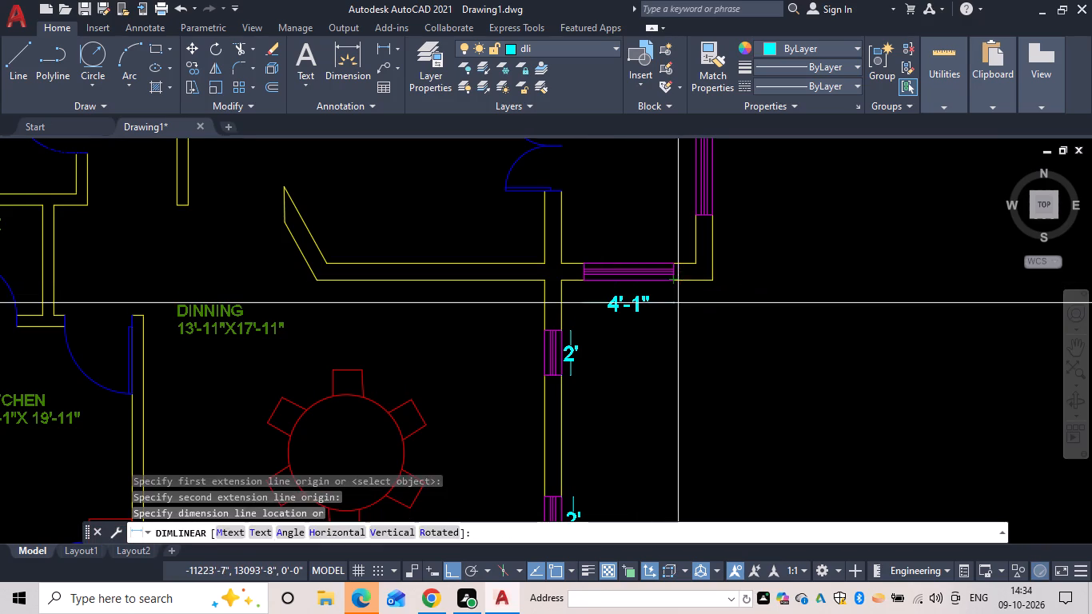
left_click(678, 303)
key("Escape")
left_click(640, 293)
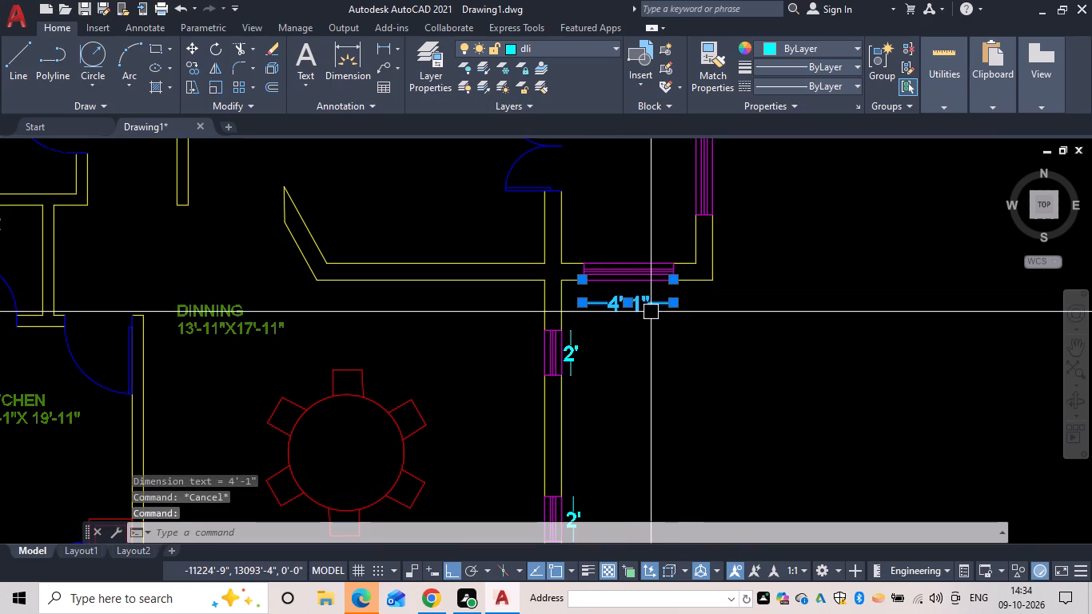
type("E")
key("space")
Dimension the entrance verandha's bottom-wall window between its exact outer end corners, placing the dimension just below the wall.
key("d")
type("LI")
key("space")
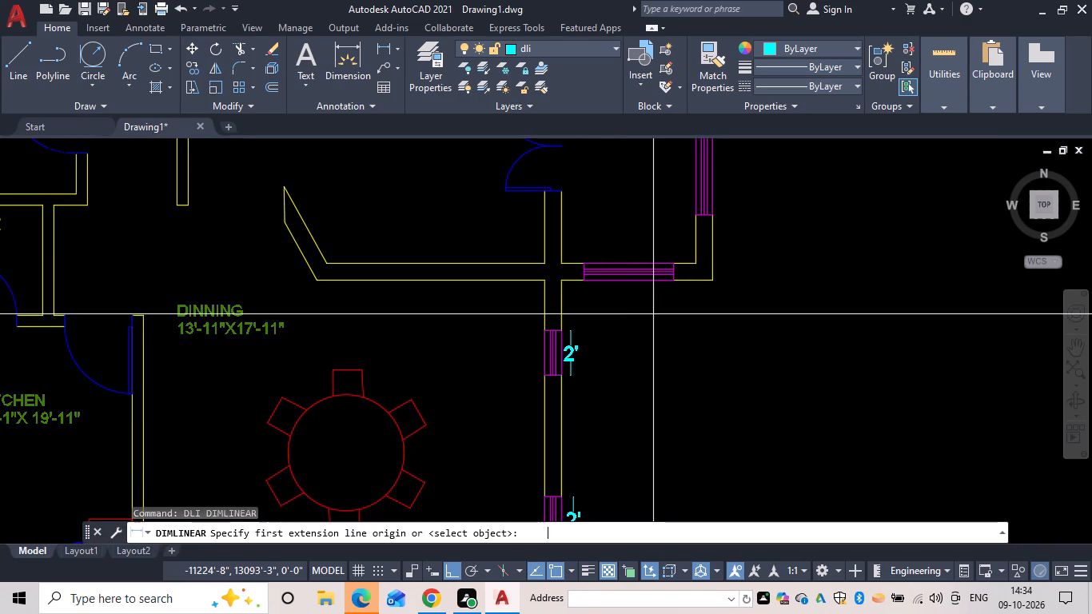
left_click(584, 281)
left_click(676, 279)
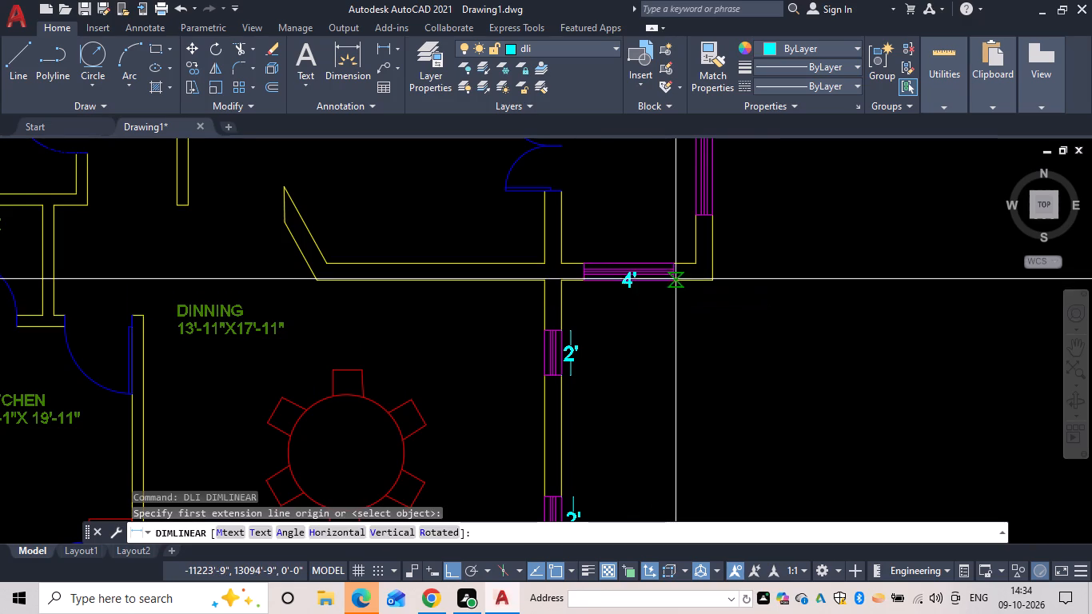
left_click(680, 289)
Dimension the length of the window in the entrance verandha's outer side wall, placing the dimension outside the wall.
middle_click_drag(712, 292, 644, 400)
key("space")
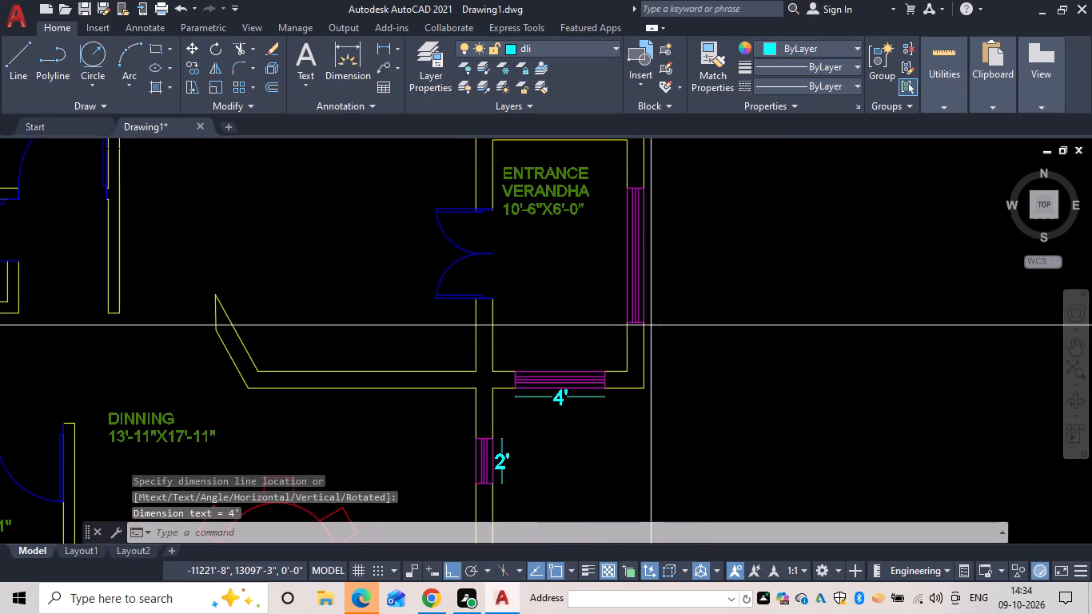
left_click_drag(644, 323, 644, 312)
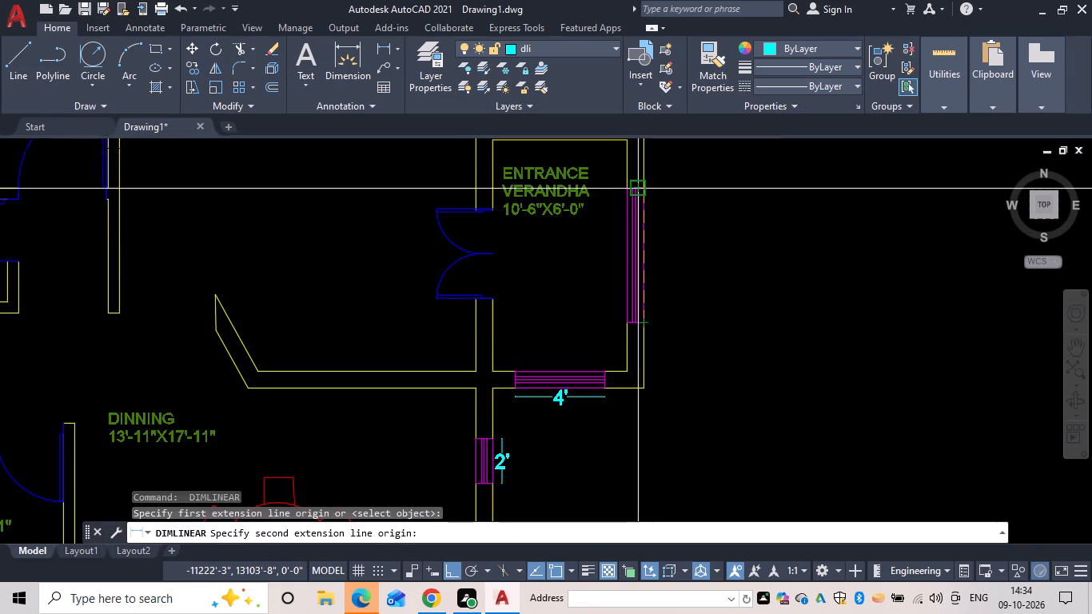
left_click(645, 189)
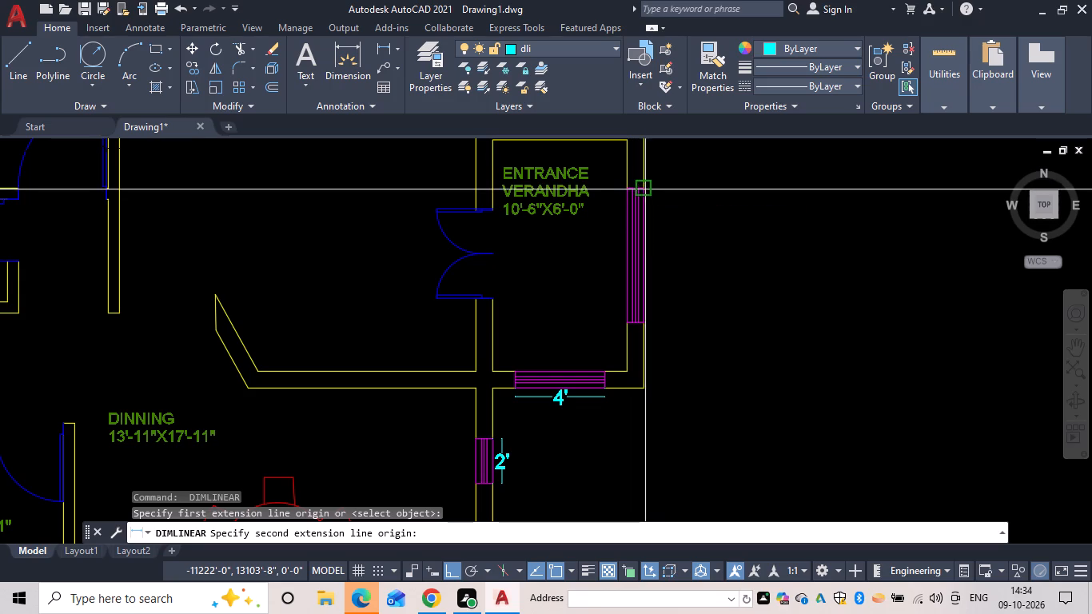
left_click(675, 198)
Dimension the length of the drawing room's outer-wall window nearest the entrance verandha, placing the dimension outside the wall.
scroll(688, 205, "down", 1)
middle_click_drag(691, 209, 711, 401)
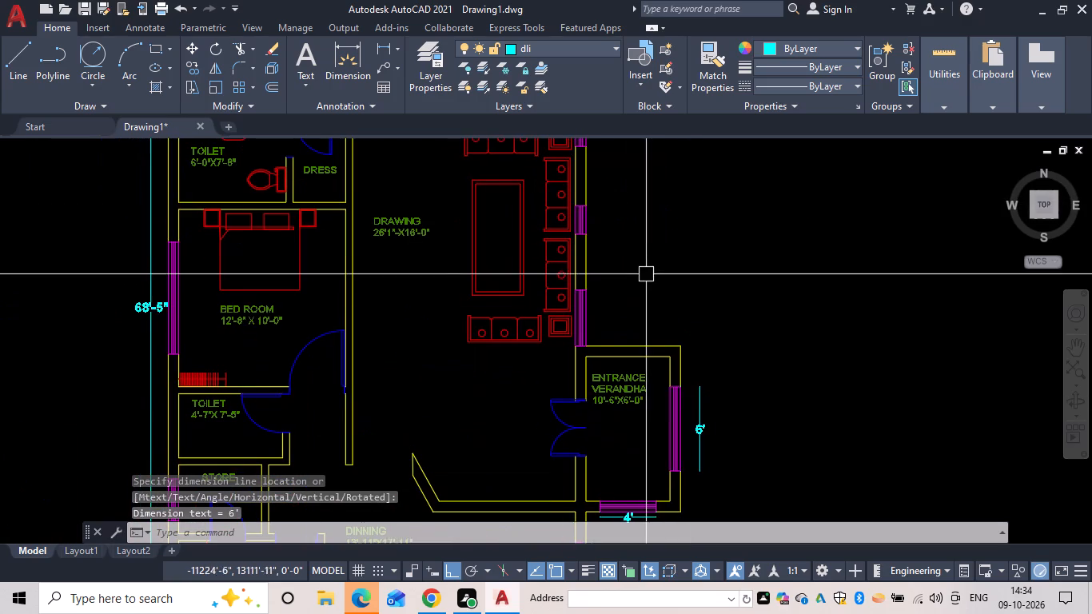
key("space")
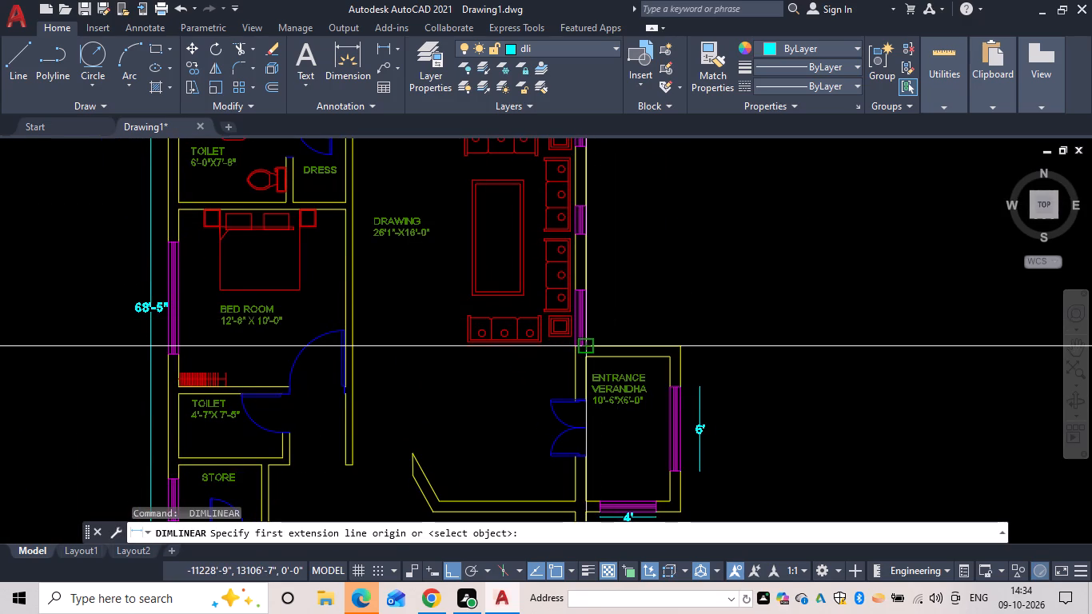
left_click(586, 347)
left_click(584, 290)
left_click(597, 290)
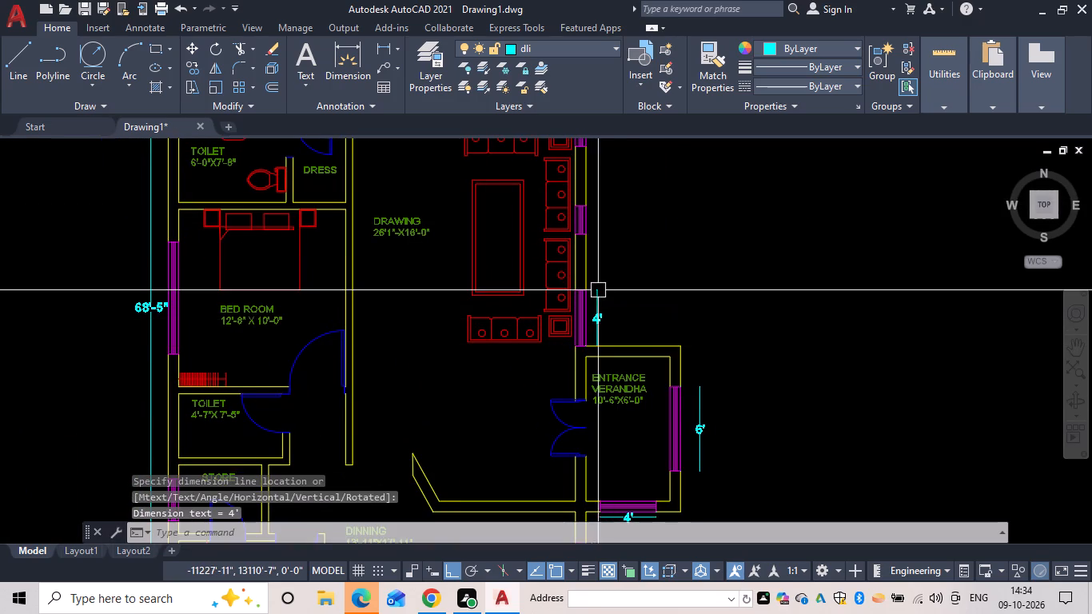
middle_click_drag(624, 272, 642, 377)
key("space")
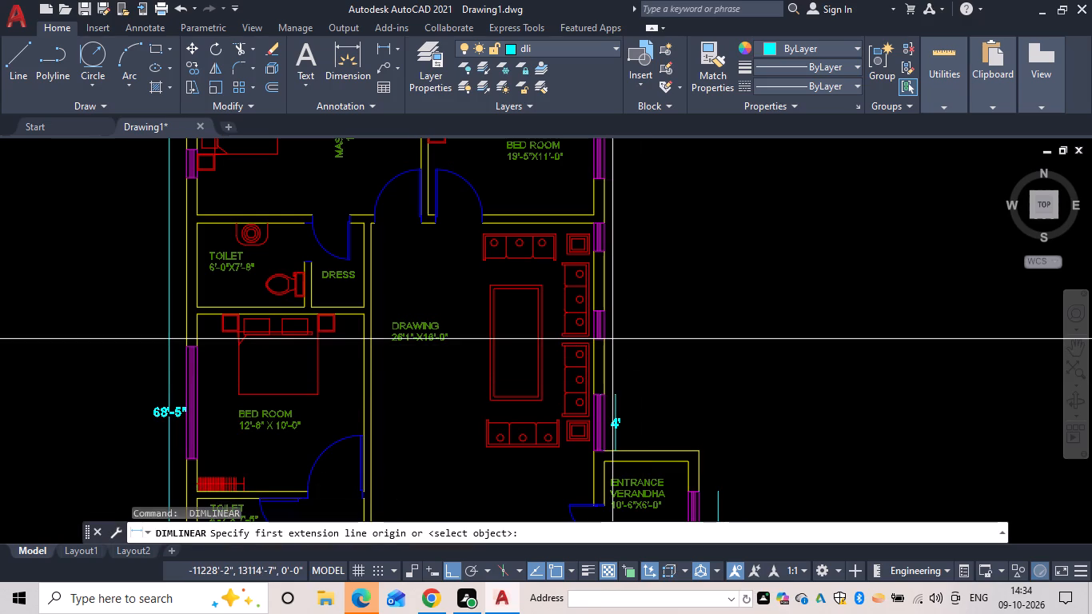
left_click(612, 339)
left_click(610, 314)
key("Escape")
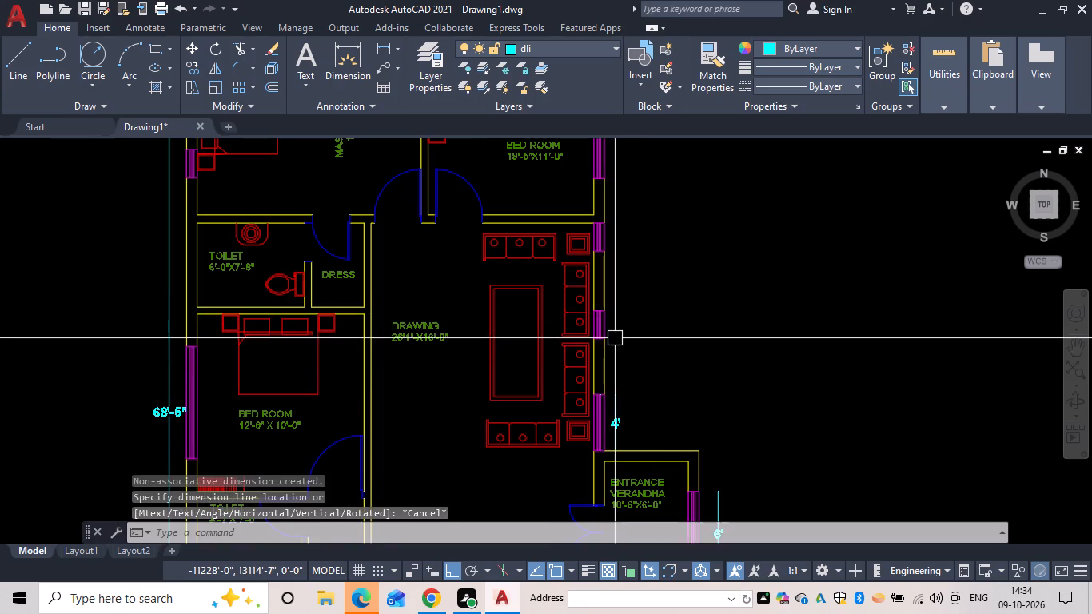
Dimension the length of the middle window in the drawing room's outer wall, placing the dimension outside the wall.
scroll(612, 336, "up", 2)
key("space")
left_click(588, 344)
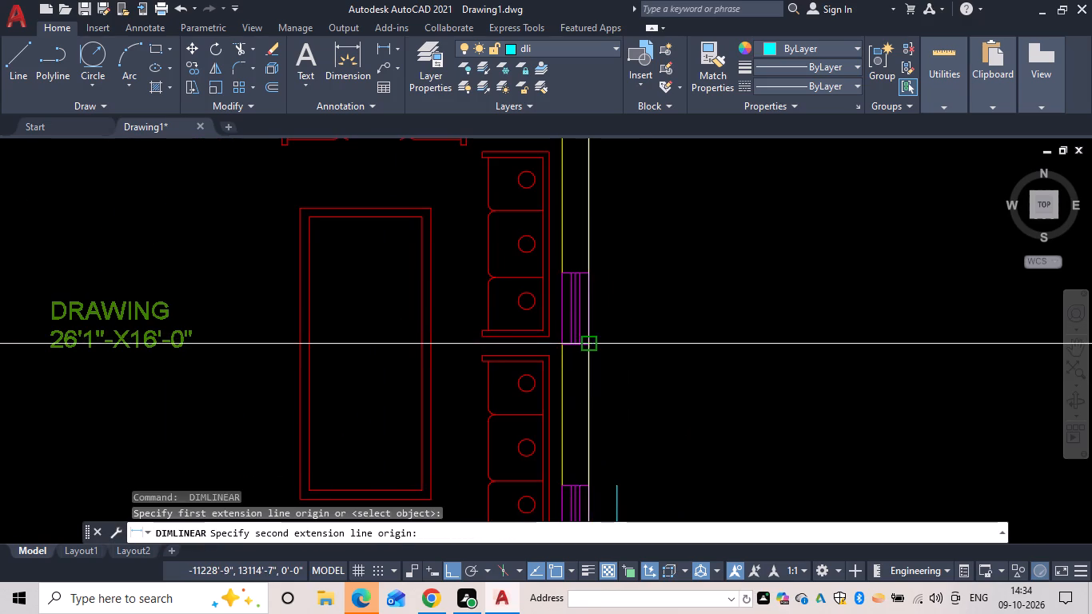
left_click(591, 269)
left_click(615, 280)
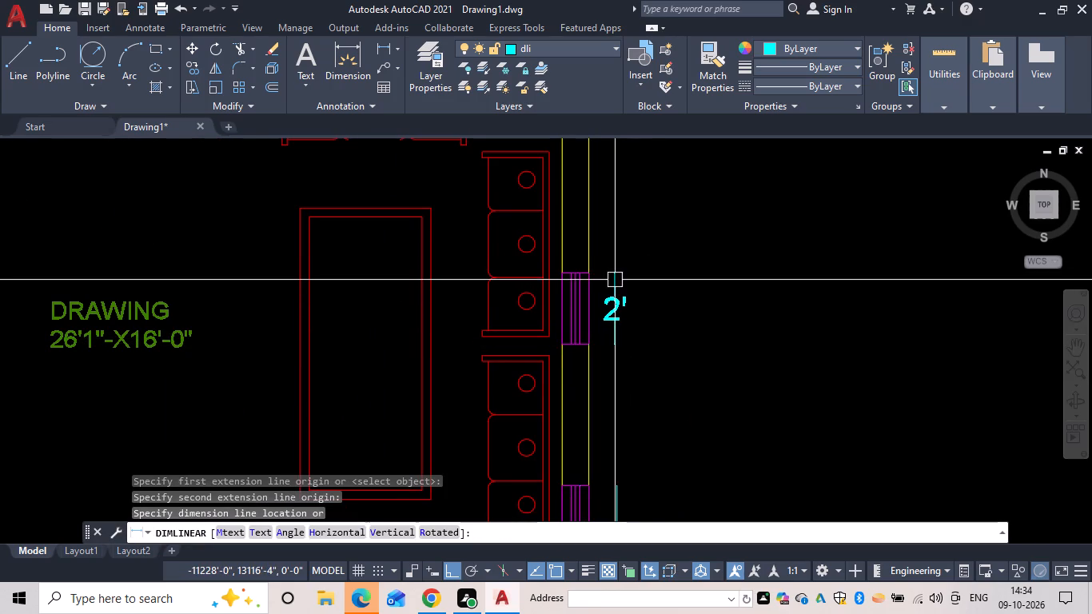
Dimension the length of the drawing room's outer-wall window nearest the 19'-5" x 11'-0" bedroom, placing the dimension outside the wall.
middle_click_drag(638, 265, 641, 444)
key("space")
left_click_drag(593, 300, 593, 283)
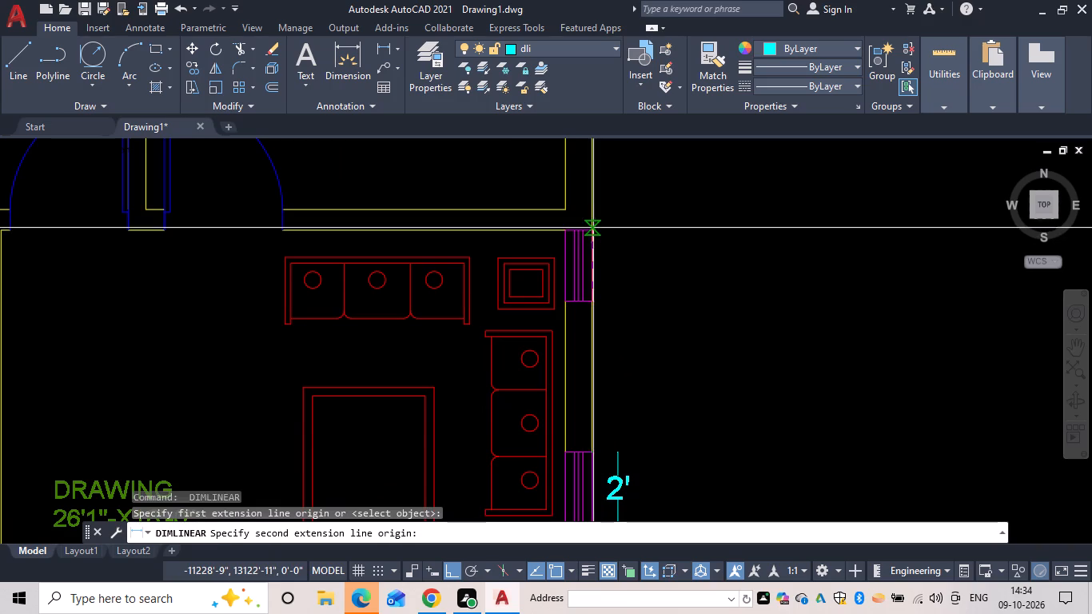
left_click_drag(592, 232, 602, 237)
left_click(623, 244)
Dimension the length of the long window in the 19'-5" x 11'-0" bedroom's outer side wall, placing the dimension outside the wall.
scroll(639, 237, "down", 1)
middle_click_drag(640, 247, 636, 440)
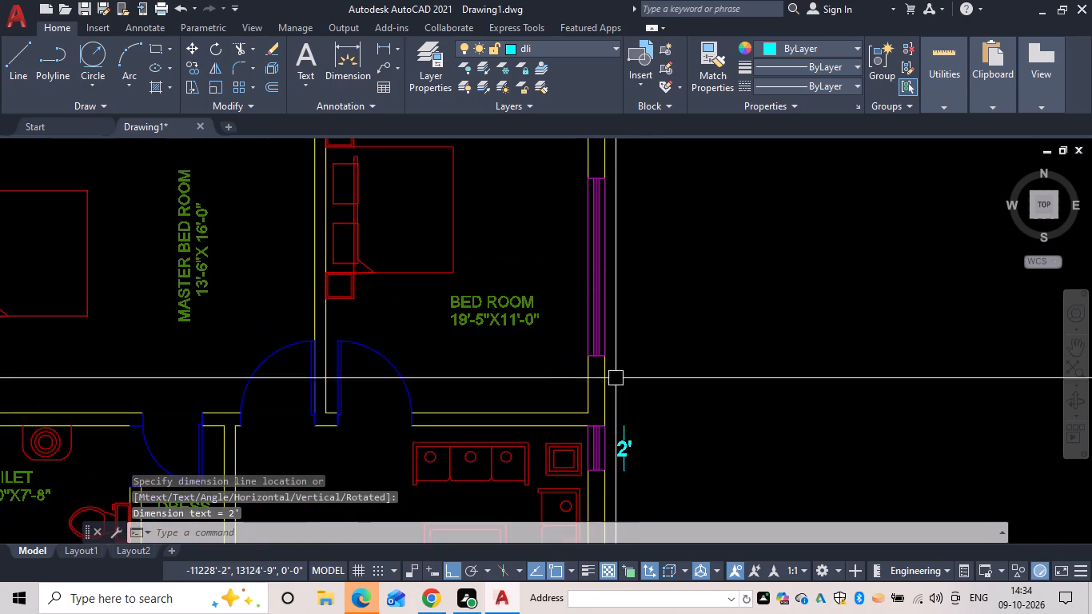
key("space")
left_click(605, 353)
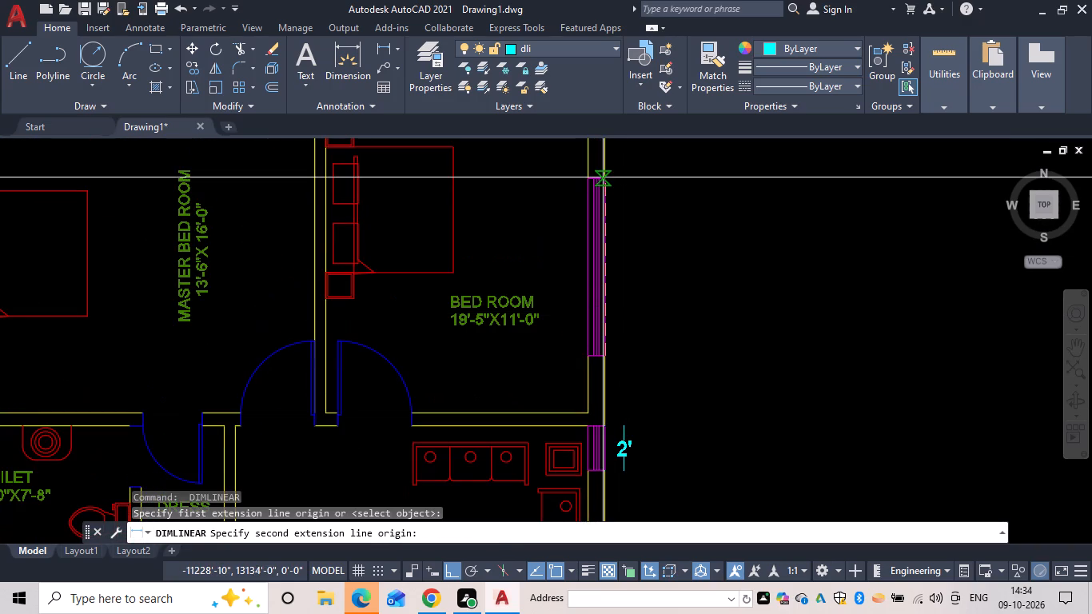
left_click(605, 178)
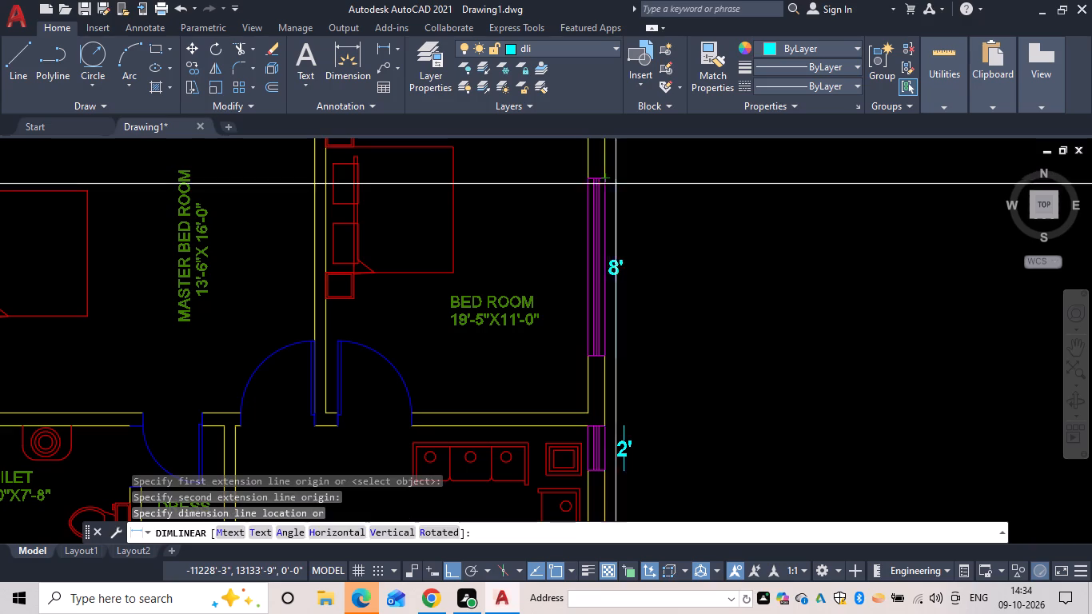
left_click(629, 192)
Dimension the length of the top-wall window nearest the wardrobe corner of the 19'-5" x 11'-0" bedroom, placing the dimension above the wall.
scroll(639, 195, "down", 2)
middle_click_drag(648, 213, 647, 397)
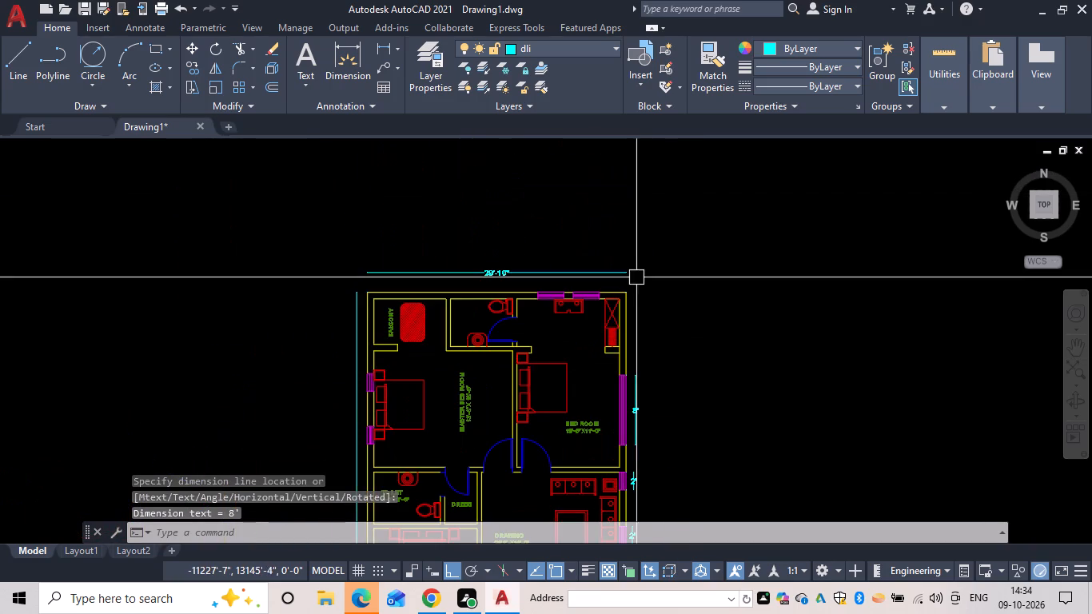
scroll(593, 301, "down", 1)
middle_click_drag(594, 301, 602, 236)
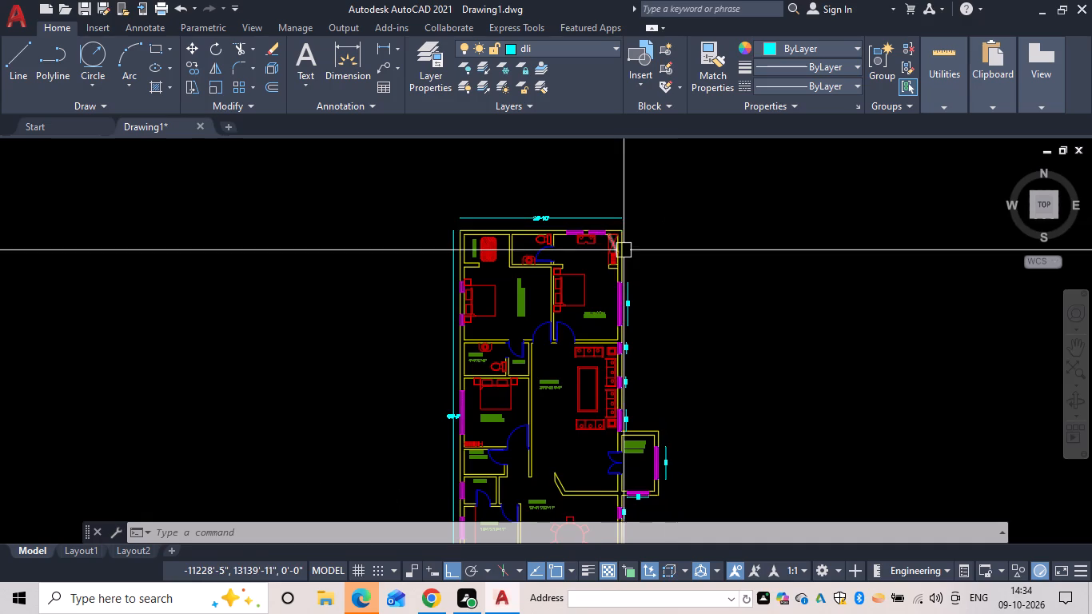
scroll(603, 220, "up", 4)
key("space")
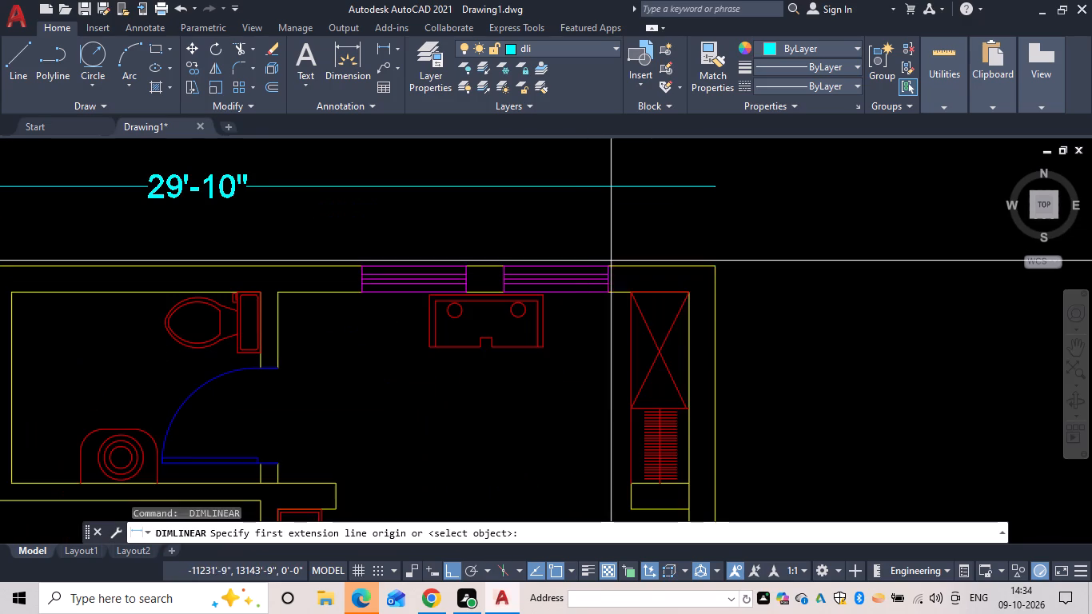
left_click_drag(608, 267, 589, 271)
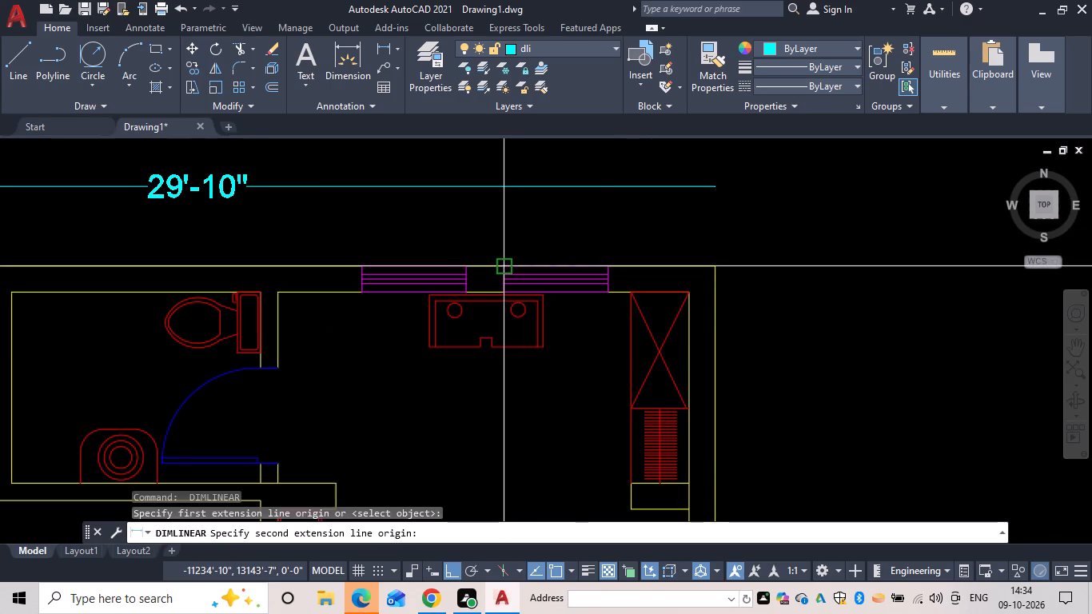
left_click(504, 264)
left_click(504, 245)
Dimension the length of the bedroom's other top-wall window, nearest the attached toilet, placing the dimension above the wall.
key("space")
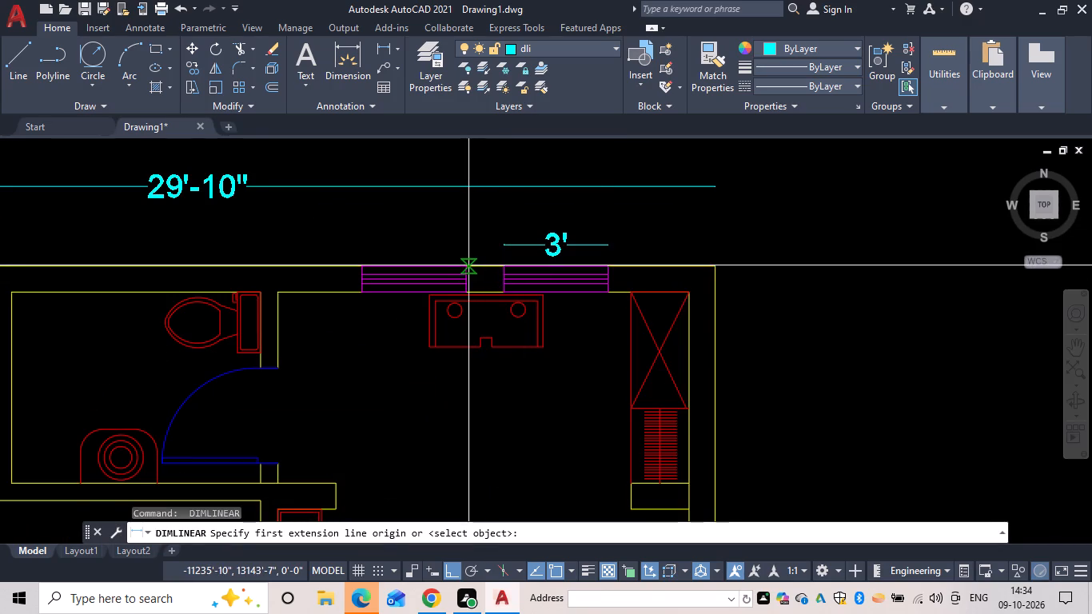
left_click_drag(466, 265, 459, 265)
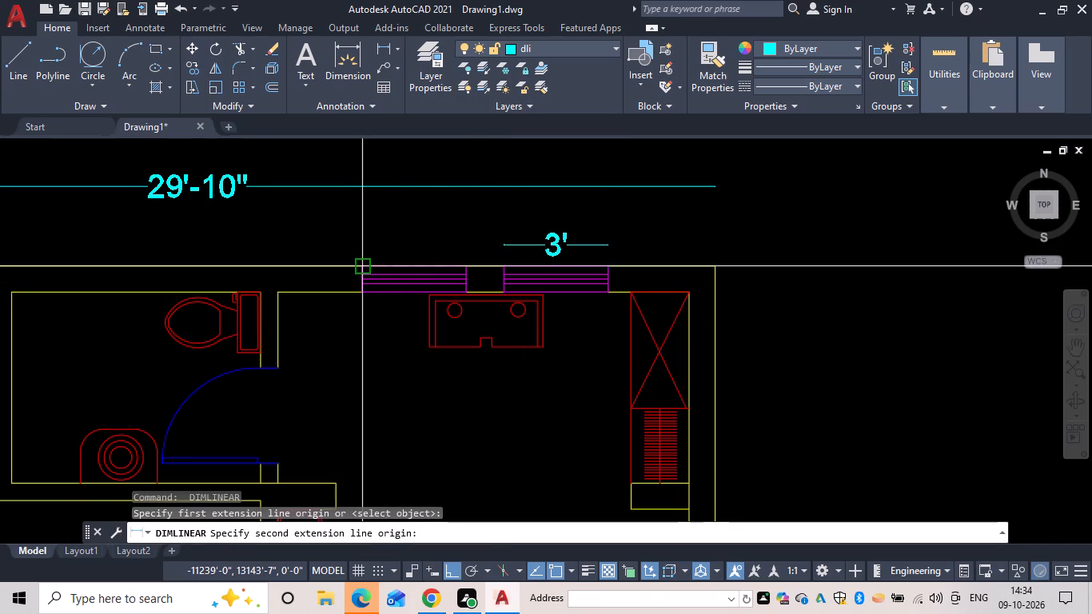
left_click(362, 267)
left_click(361, 244)
Dimension the length of the master bedroom's outer-wall window nearest the balcony, placing the dimension just outside the wall.
middle_click_drag(316, 269, 549, 190)
scroll(525, 212, "down", 2)
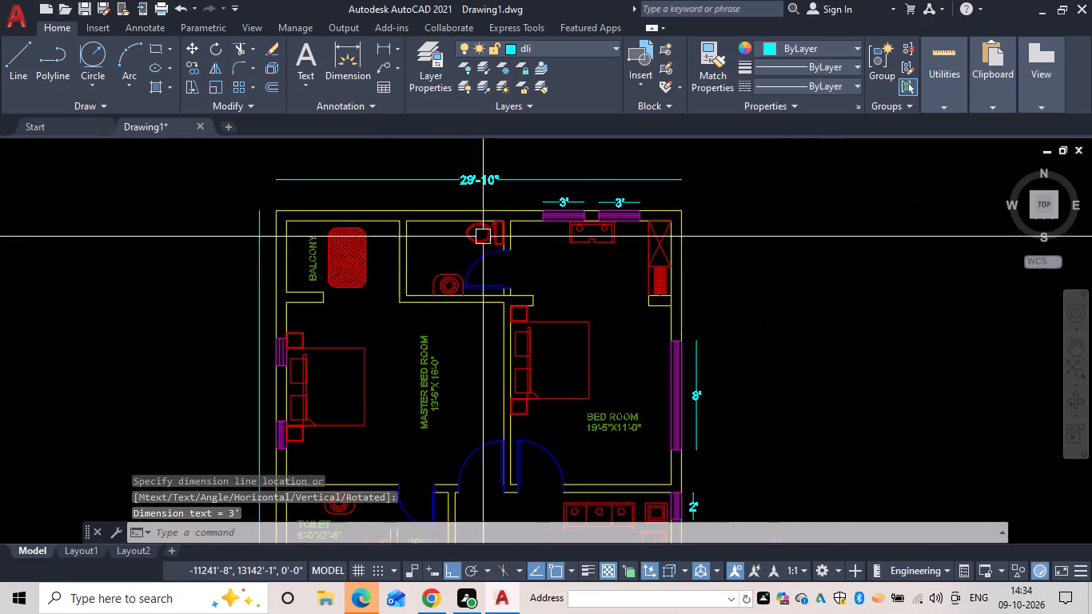
middle_click_drag(345, 282, 461, 192)
scroll(375, 269, "up", 3)
key("space")
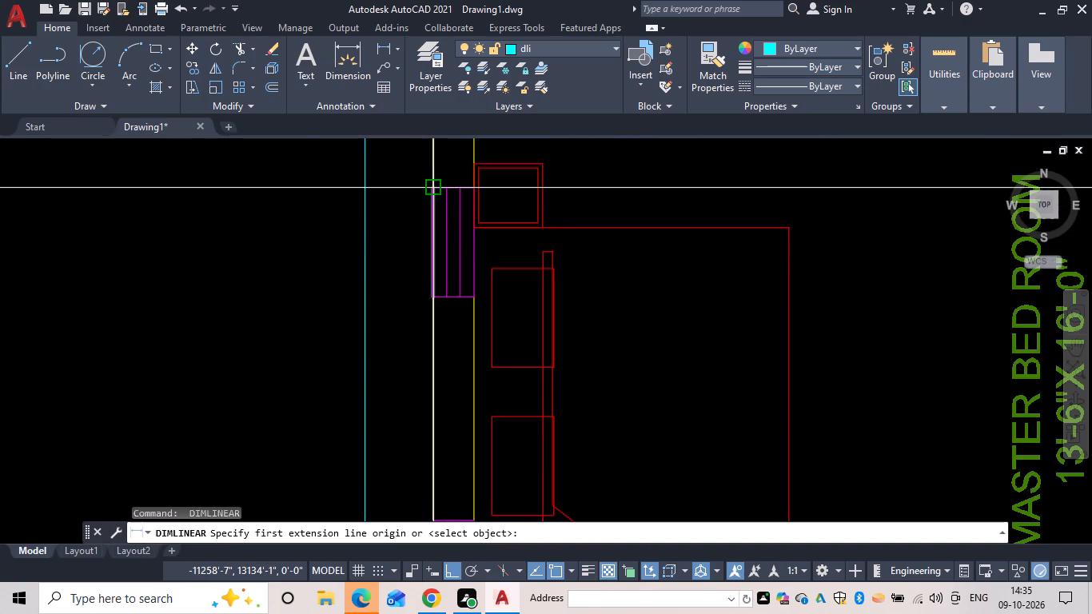
left_click_drag(432, 185, 432, 198)
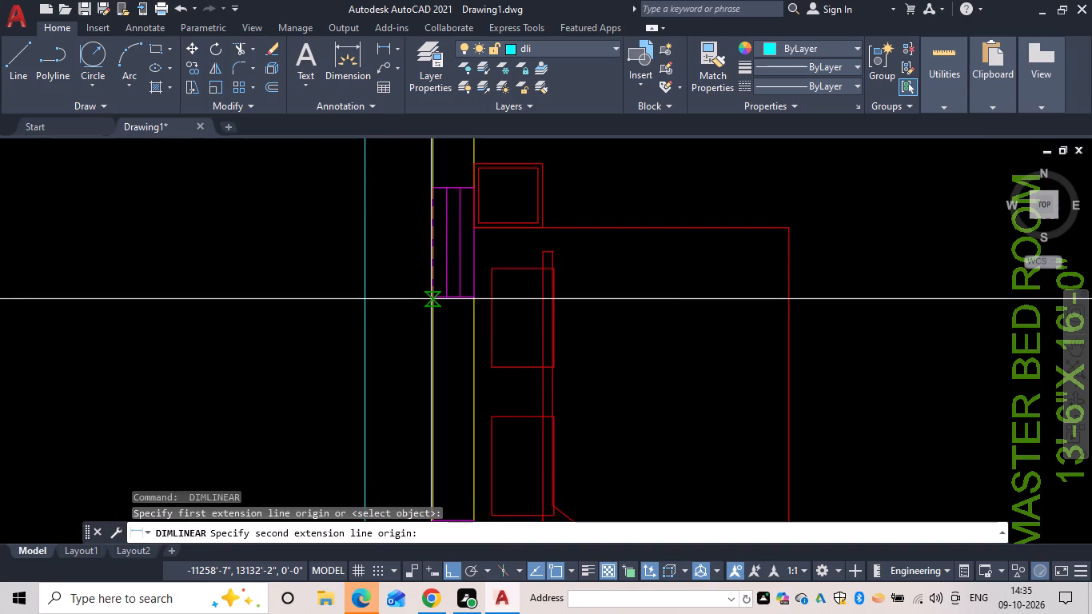
left_click_drag(434, 302, 427, 304)
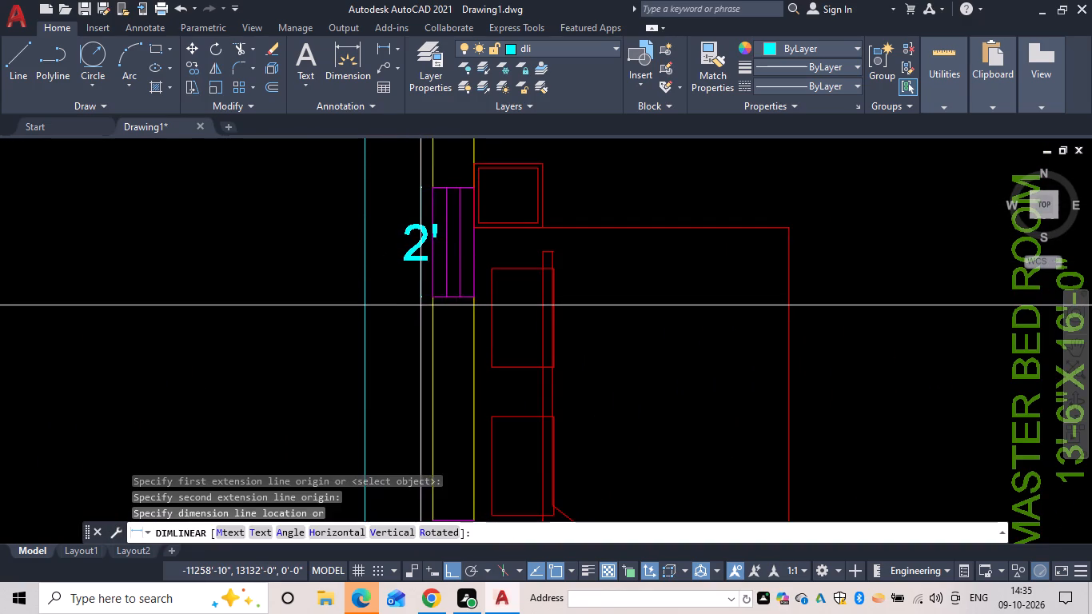
left_click(420, 305)
Dimension the length of the master bedroom's outer-wall window farther from the balcony, placing the dimension just outside the wall.
middle_click_drag(431, 346, 433, 201)
key("space")
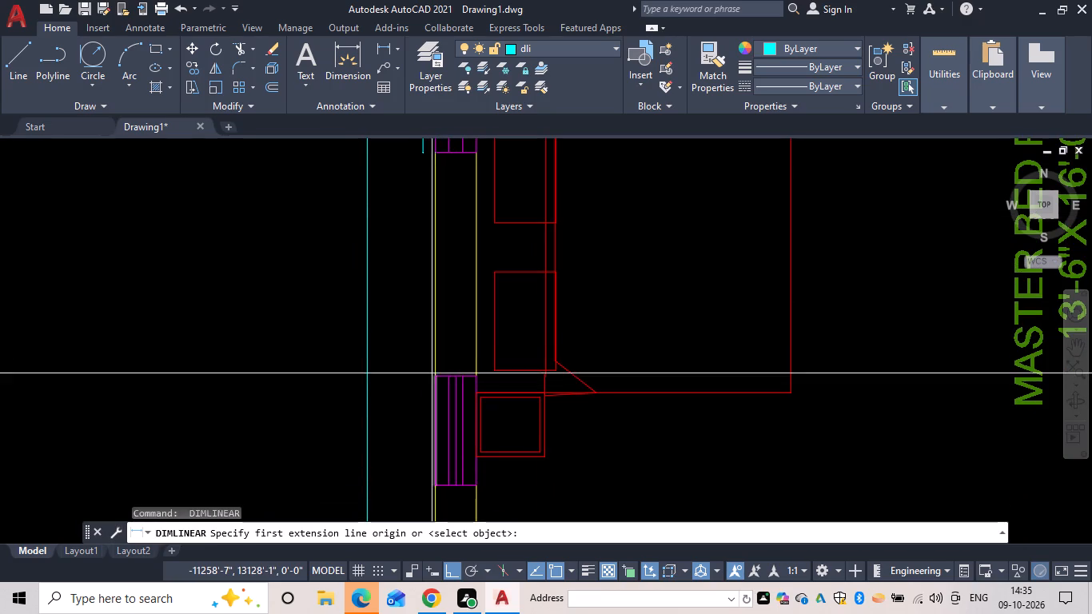
left_click(436, 377)
middle_click_drag(430, 381, 424, 249)
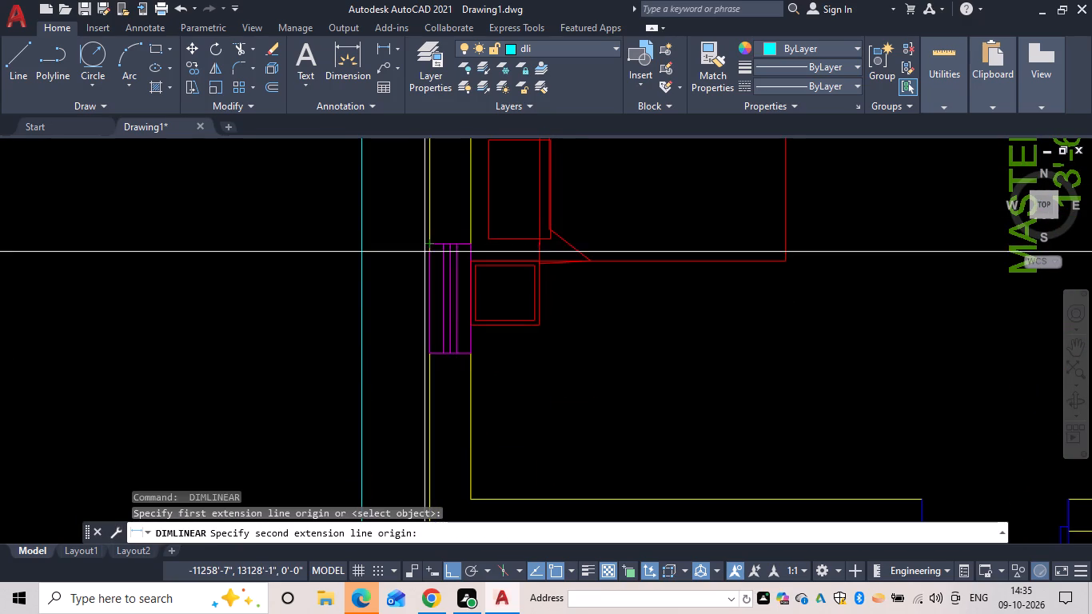
left_click_drag(432, 356, 419, 357)
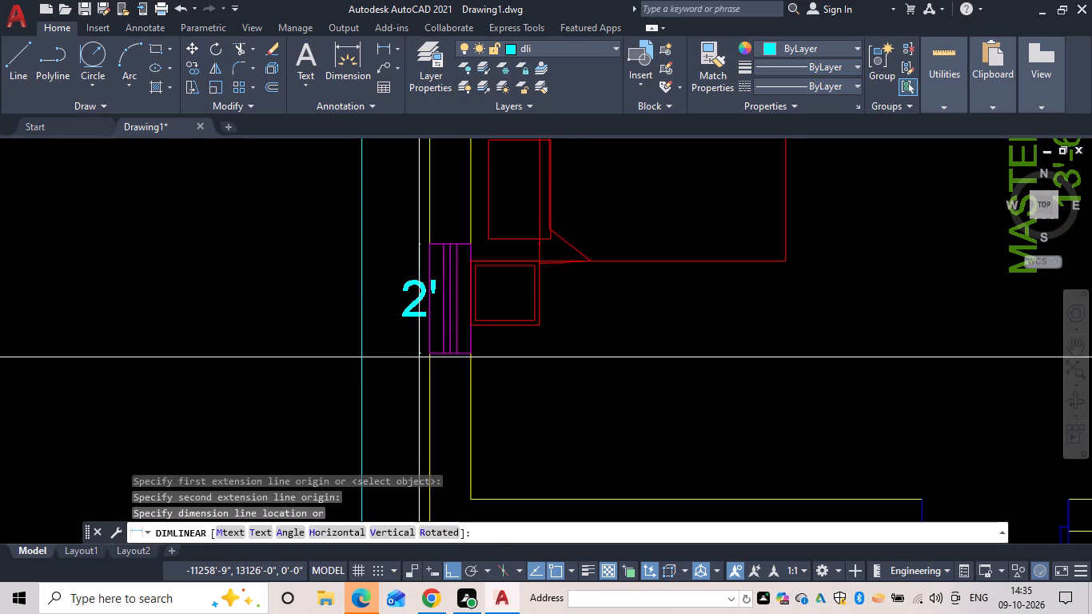
left_click(418, 357)
Dimension the length of the 12'-8" x 10'-0" bedroom's outer-wall window, placing the dimension just inside the room.
scroll(420, 380, "down", 2)
middle_click_drag(421, 384, 433, 242)
middle_click_drag(471, 389, 501, 169)
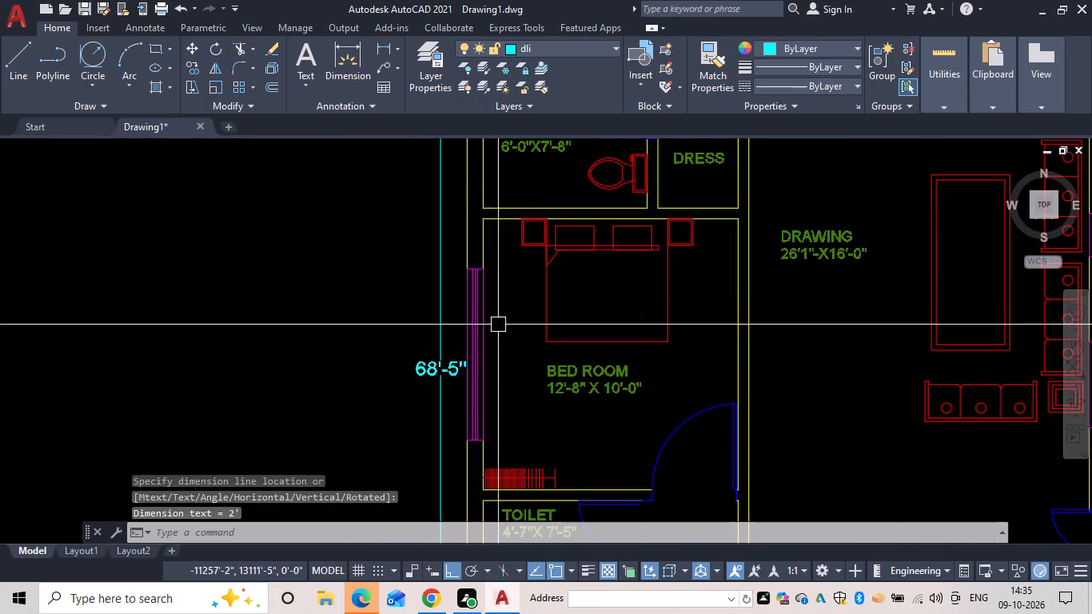
middle_click_drag(483, 339, 517, 202)
key("space")
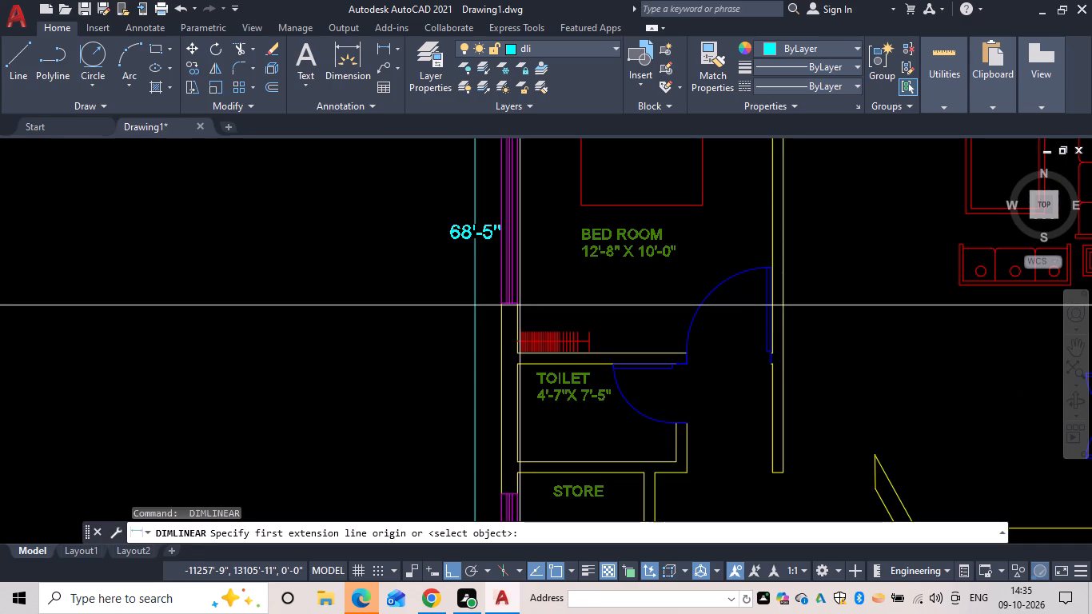
left_click(519, 301)
middle_click_drag(556, 189, 537, 353)
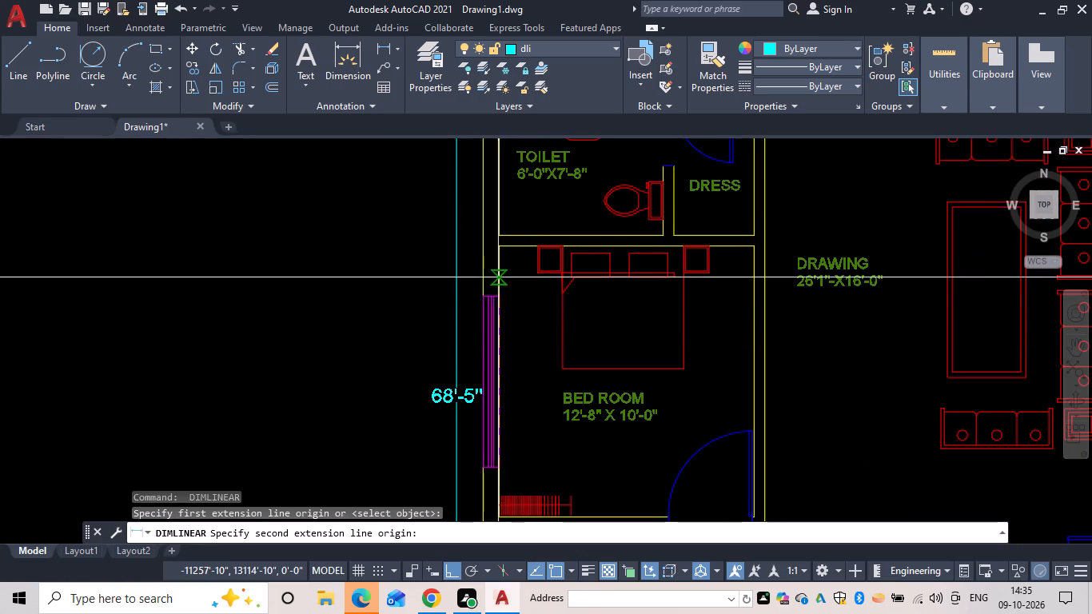
left_click(498, 297)
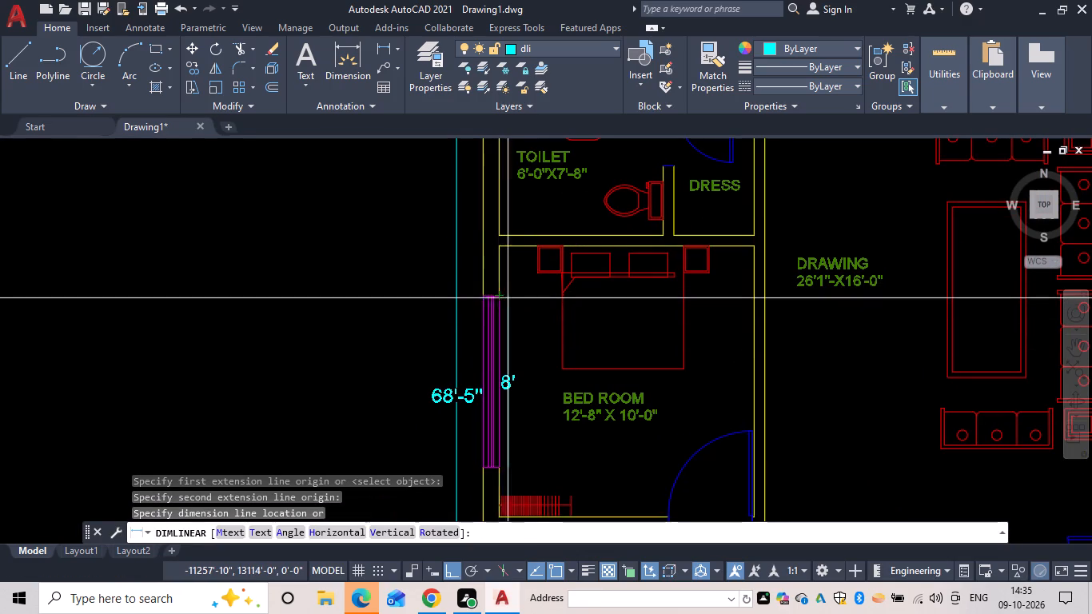
left_click(512, 297)
Dimension the length of the store's outer-wall window, placing the dimension just inside the room.
middle_click_drag(538, 321, 507, 177)
scroll(511, 201, "down", 1)
scroll(584, 348, "down", 1)
middle_click_drag(584, 348, 560, 223)
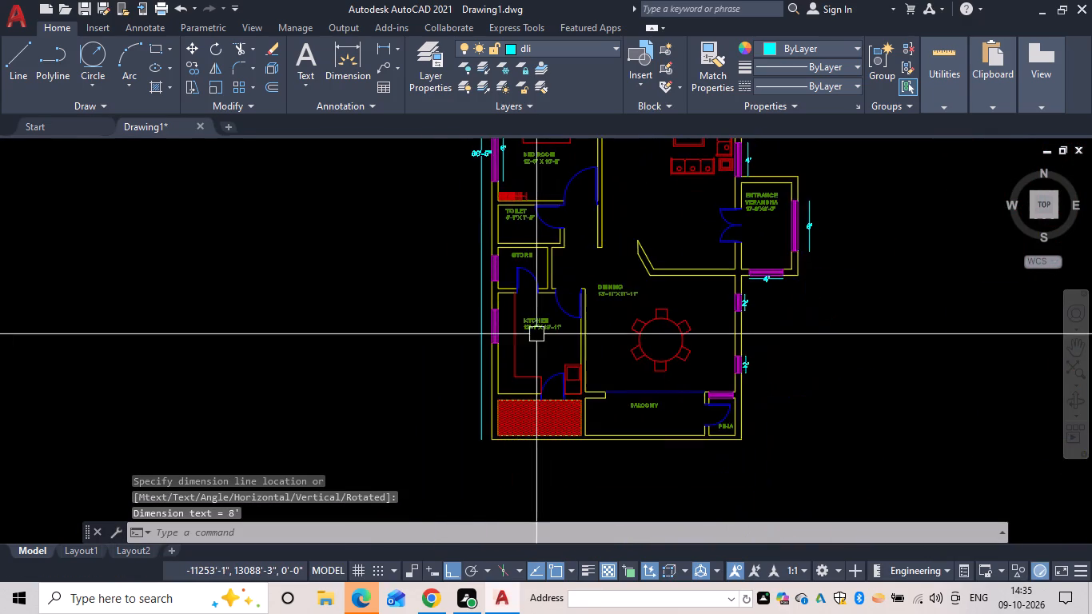
scroll(501, 325, "up", 3)
middle_click_drag(498, 240, 539, 437)
key("space")
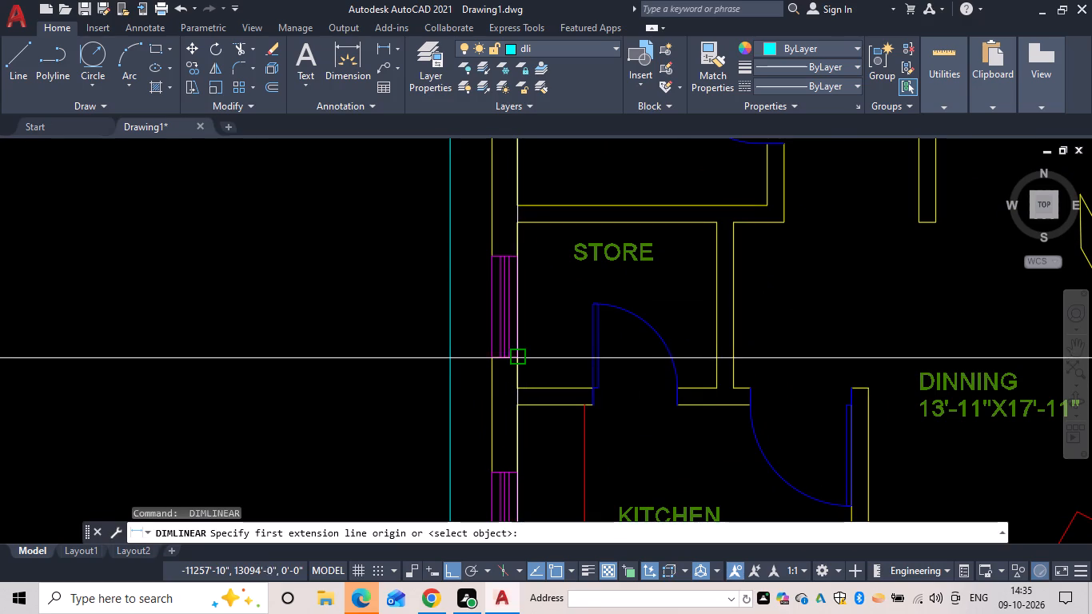
left_click_drag(515, 358, 516, 347)
left_click(518, 257)
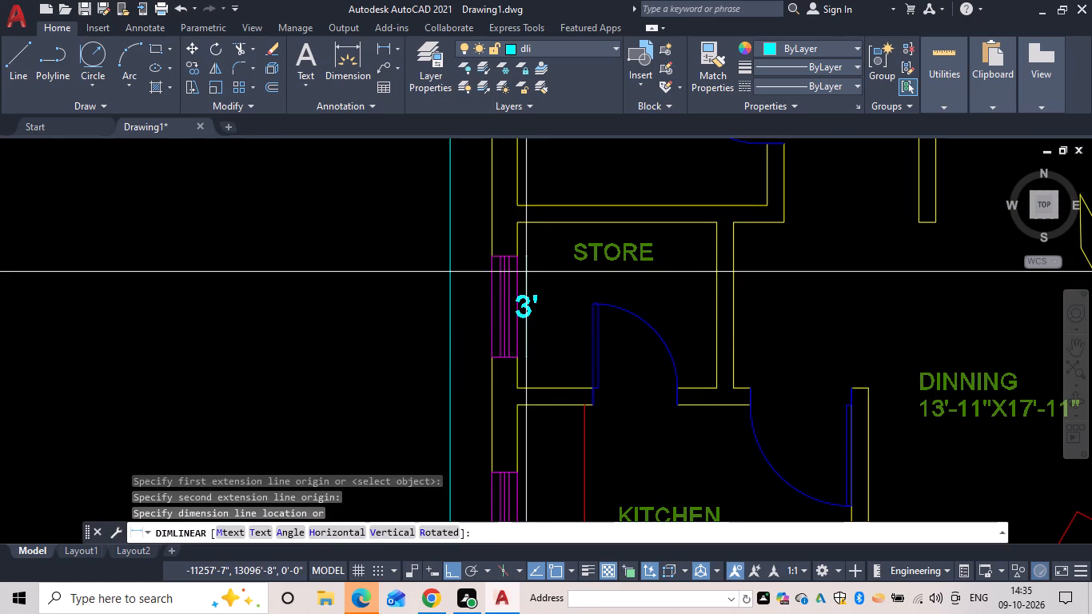
left_click_drag(530, 273, 537, 279)
Dimension the length of the kitchen's outer-wall window, placing the dimension just inside the room.
middle_click_drag(549, 343, 614, 99)
key("space")
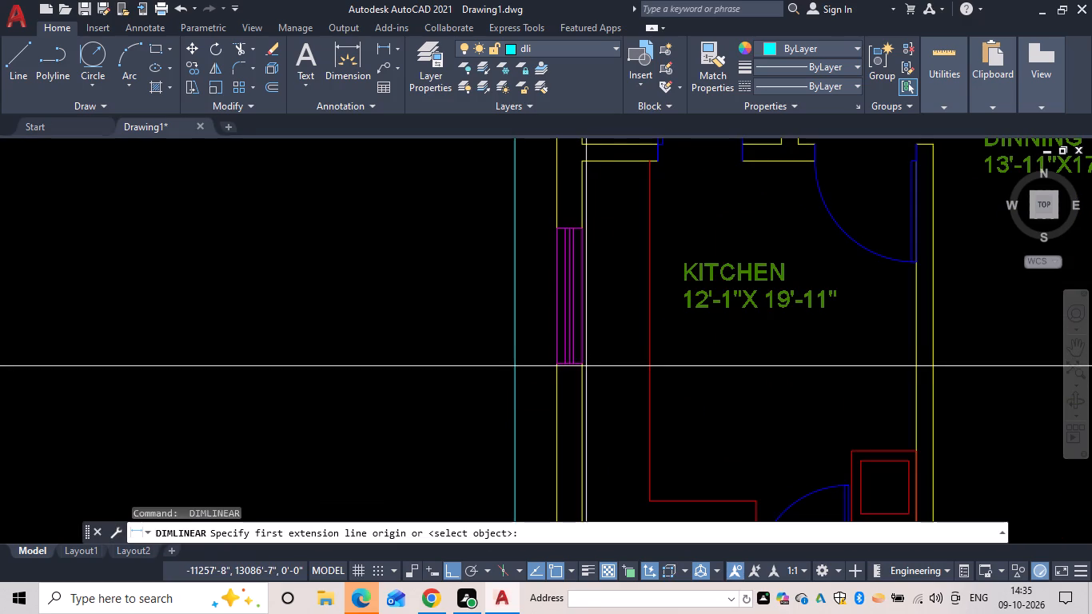
left_click_drag(581, 366, 578, 334)
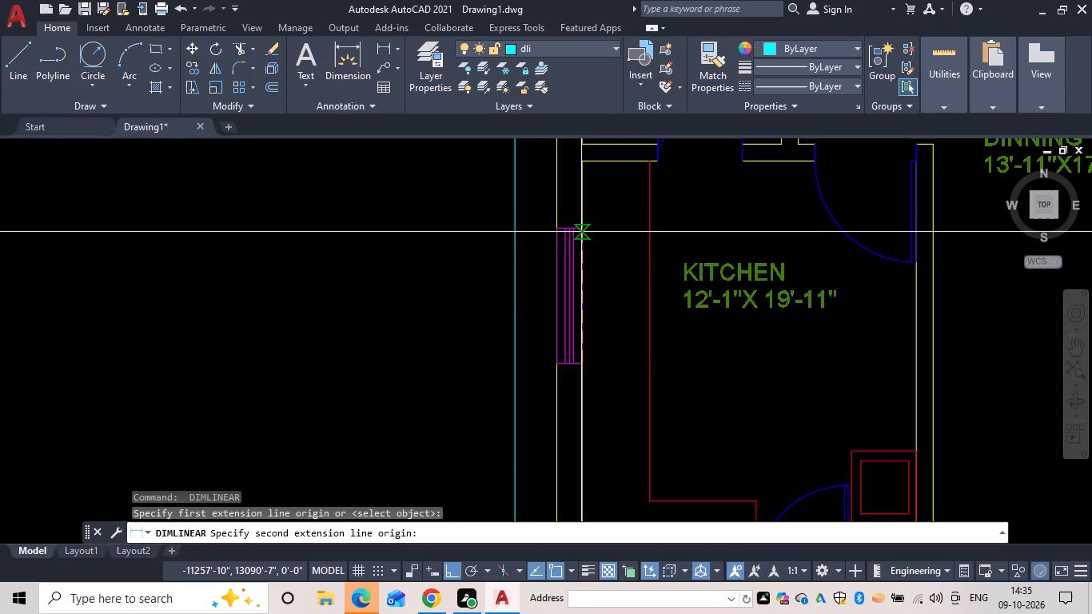
left_click(581, 228)
left_click(596, 232)
Dimension the depth of the kitchen counter leg along the wall shared with the hatched area, placing the dimension inside the counter.
middle_click_drag(612, 297, 567, 123)
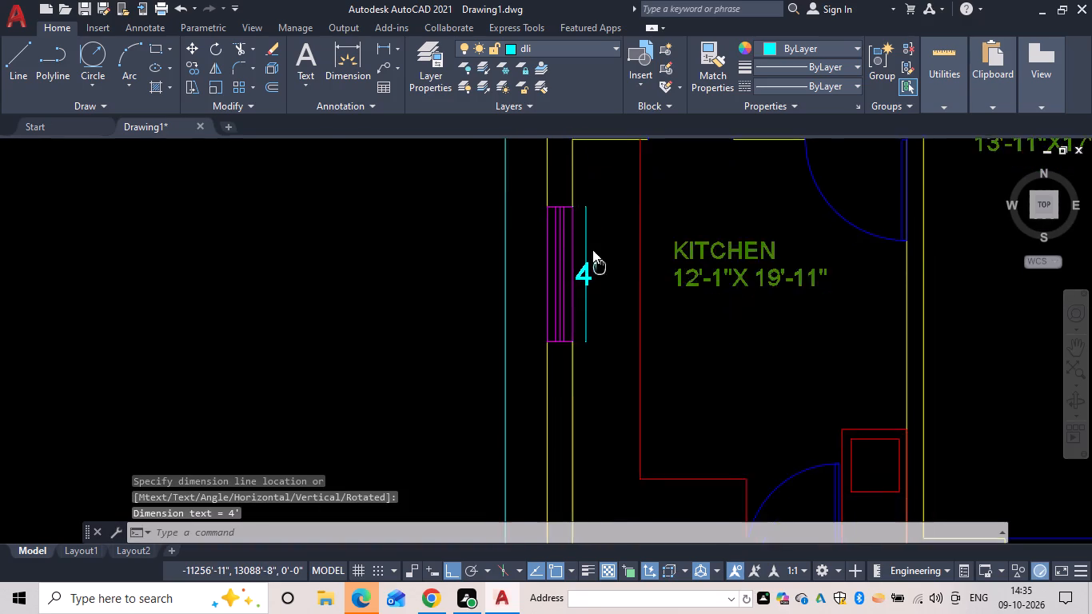
key("space")
left_click_drag(630, 328, 628, 367)
left_click(628, 395)
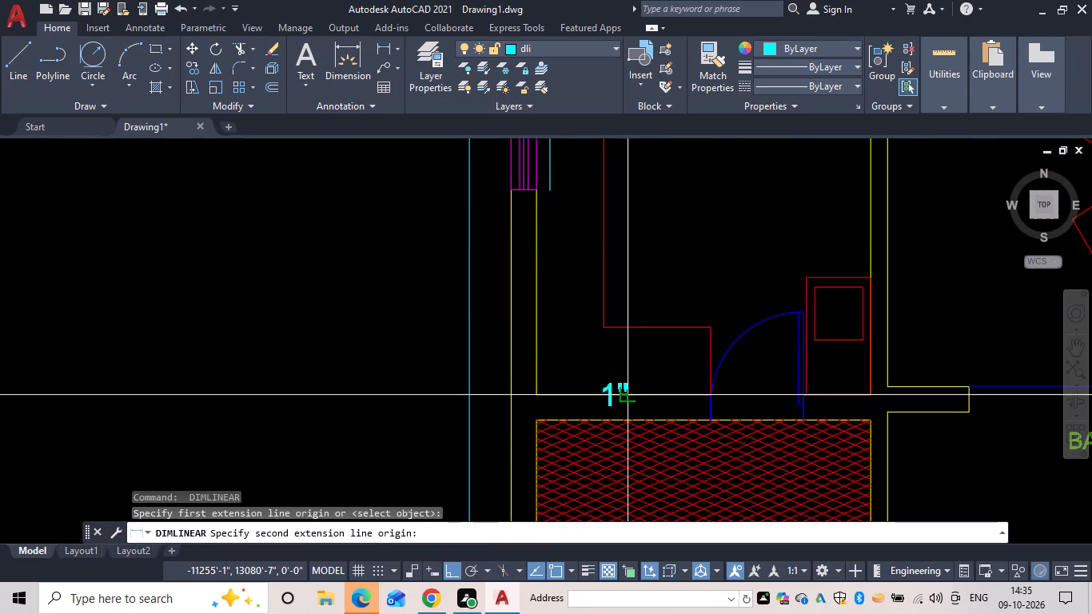
left_click(624, 377)
Dimension the depth of the kitchen counter leg along the outer wall, placing the dimension near the counter's inner corner.
key("space")
left_click_drag(605, 327, 588, 330)
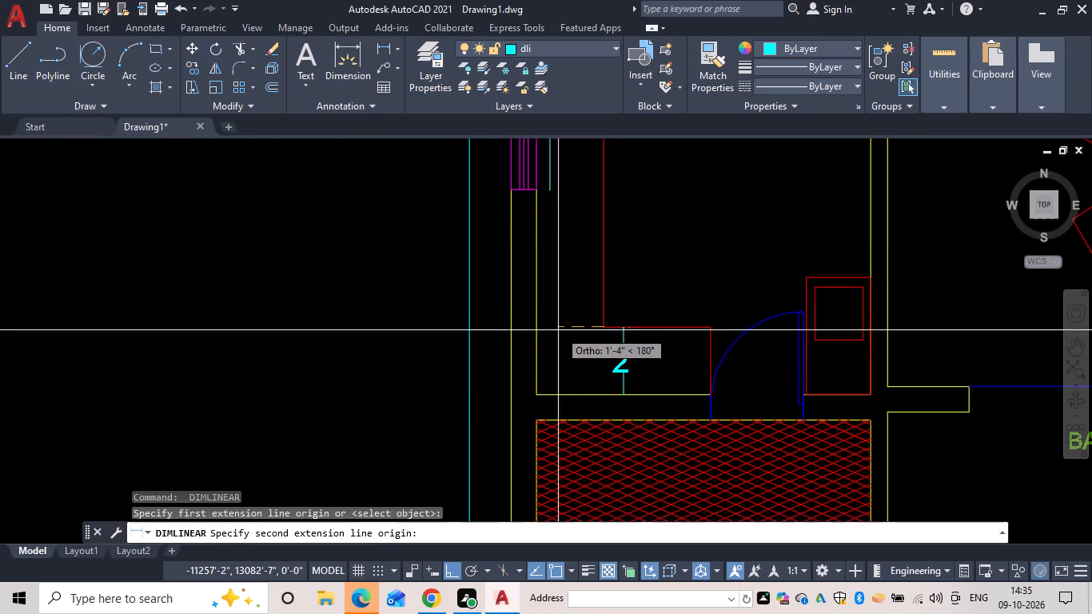
left_click(536, 327)
left_click(548, 313)
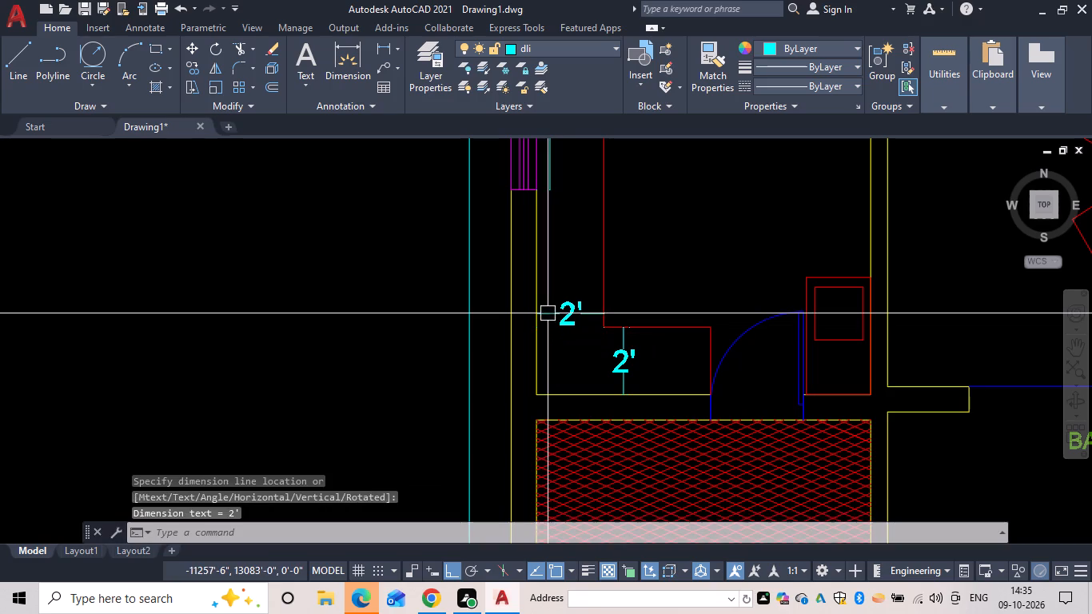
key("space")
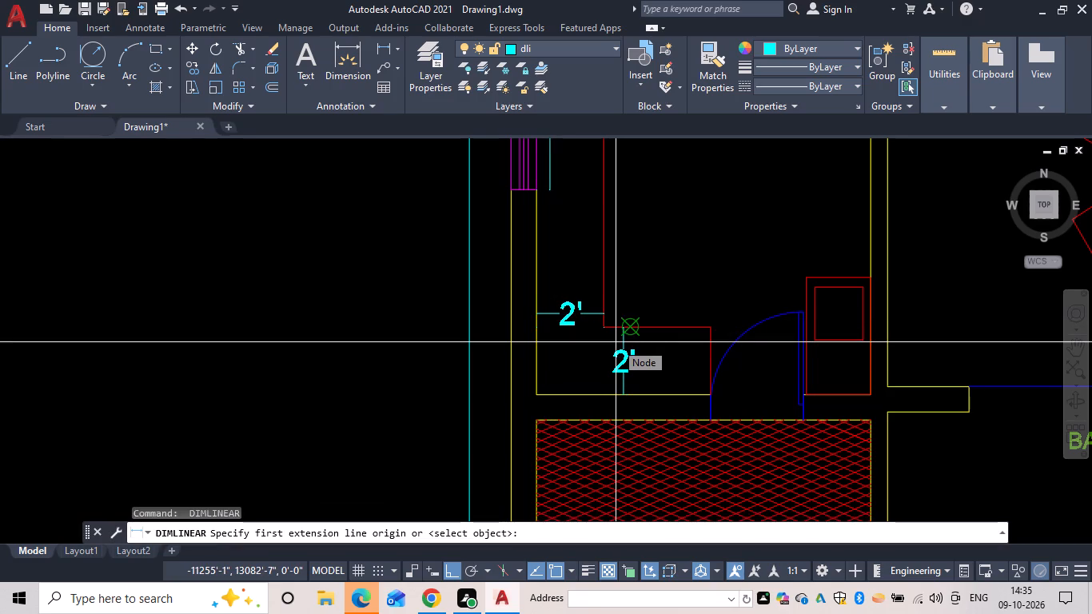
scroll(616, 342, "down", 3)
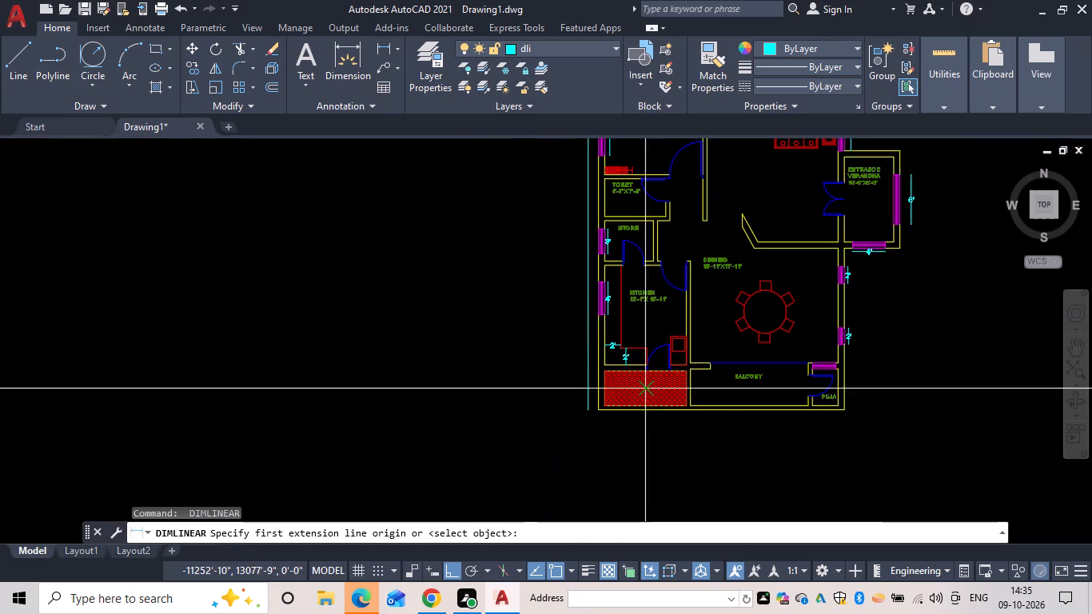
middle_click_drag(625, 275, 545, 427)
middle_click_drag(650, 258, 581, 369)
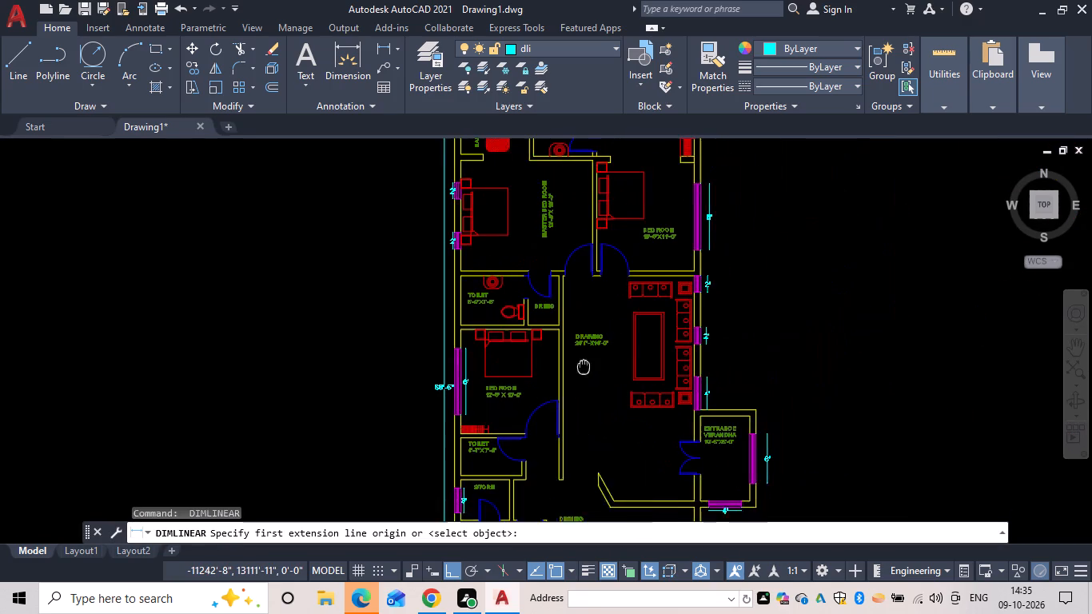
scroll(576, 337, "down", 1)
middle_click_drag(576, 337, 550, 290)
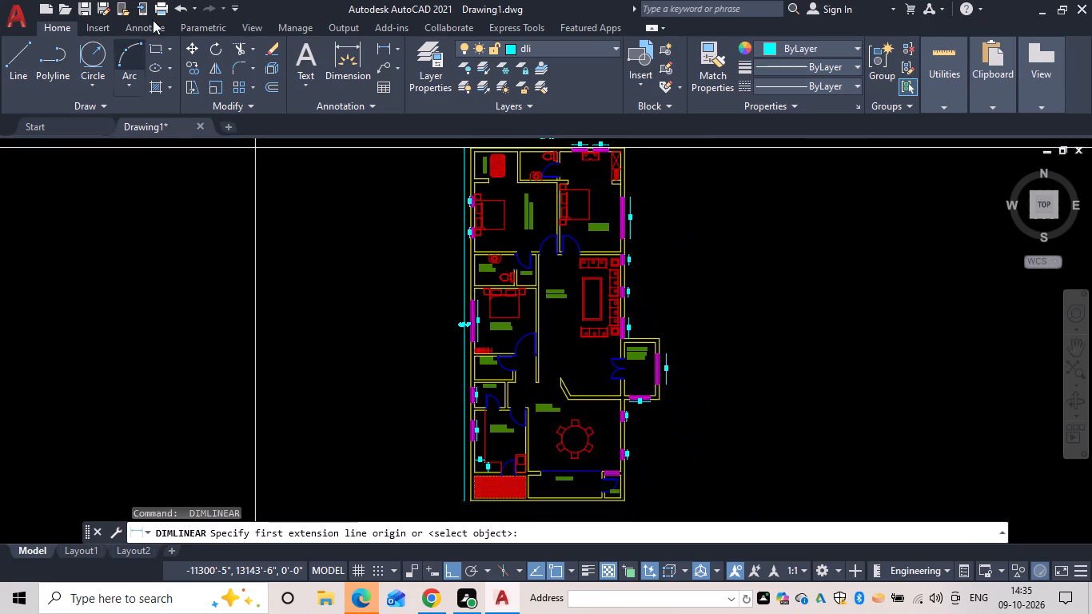
Set up a plot with the DWG To PDF.pc3 plotter and a Window plot area enclosing the whole floor plan and its dimensions.
left_click(161, 10)
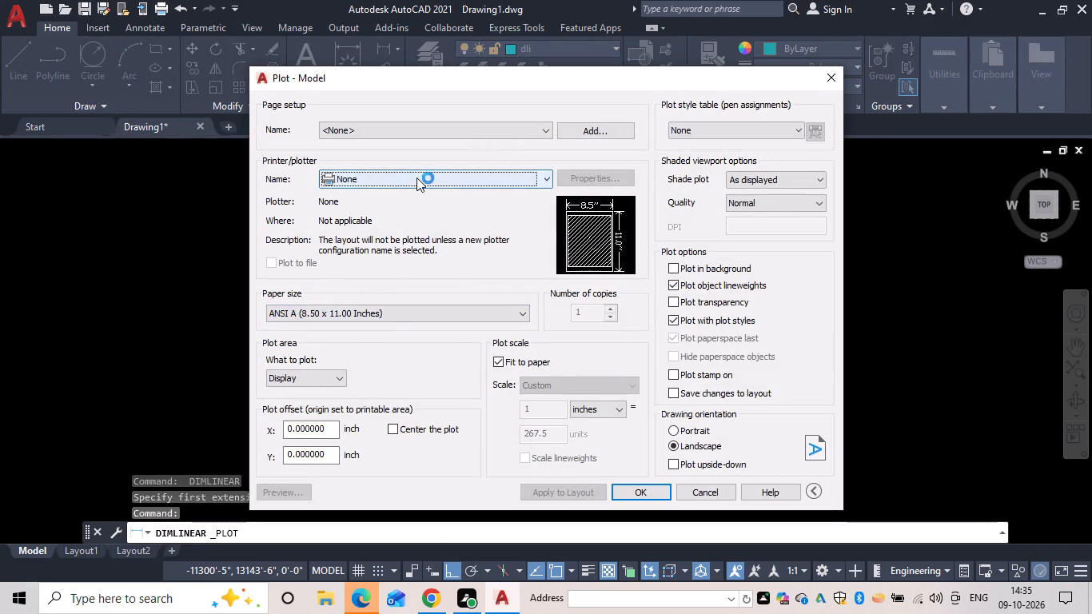
left_click(416, 177)
left_click(421, 385)
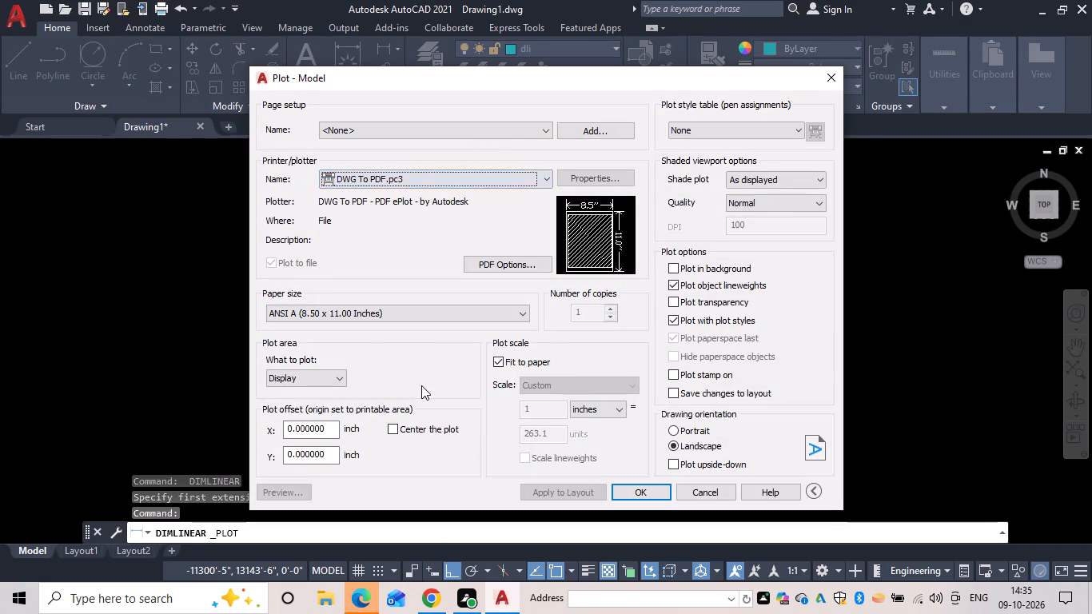
left_click(317, 374)
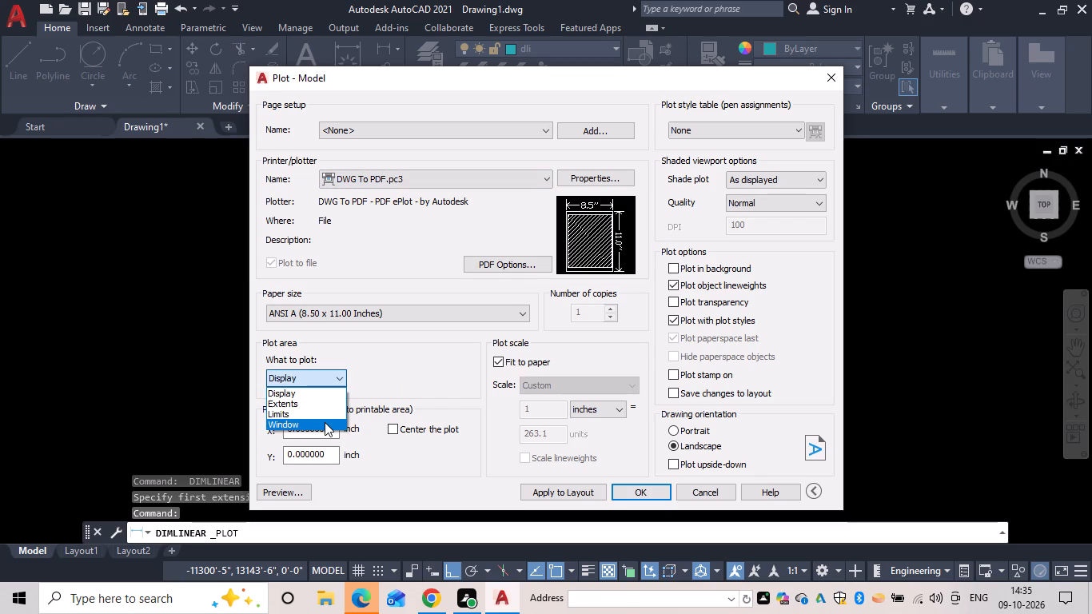
left_click(325, 422)
scroll(417, 281, "down", 1)
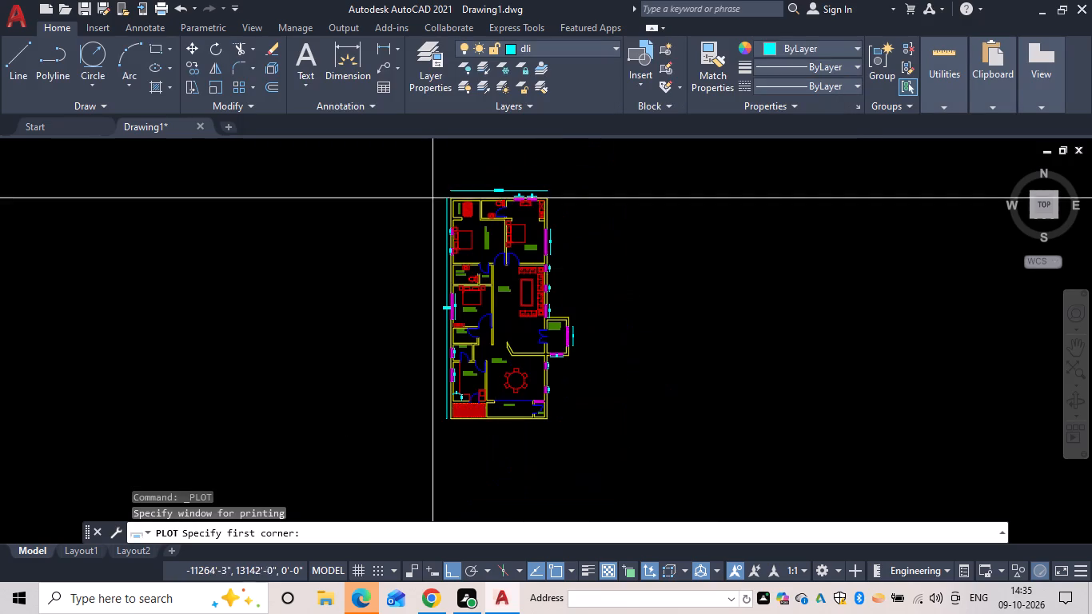
left_click_drag(427, 168, 588, 463)
left_click(589, 457)
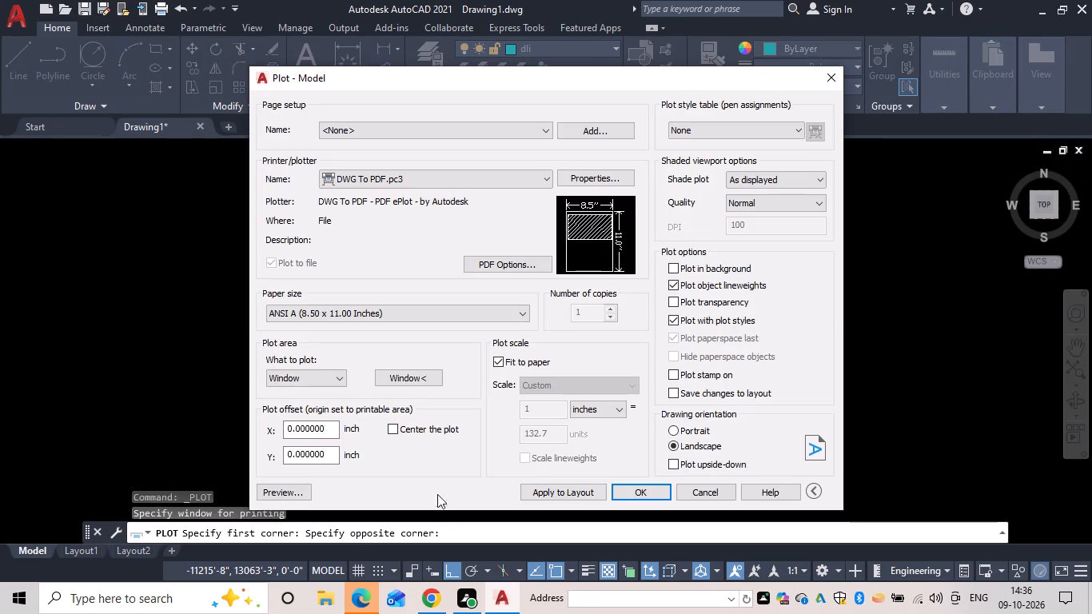
Plot the floor plan to a PDF named 3BHK PLAN WITH FURNITURE on the Desktop.
left_click(628, 485)
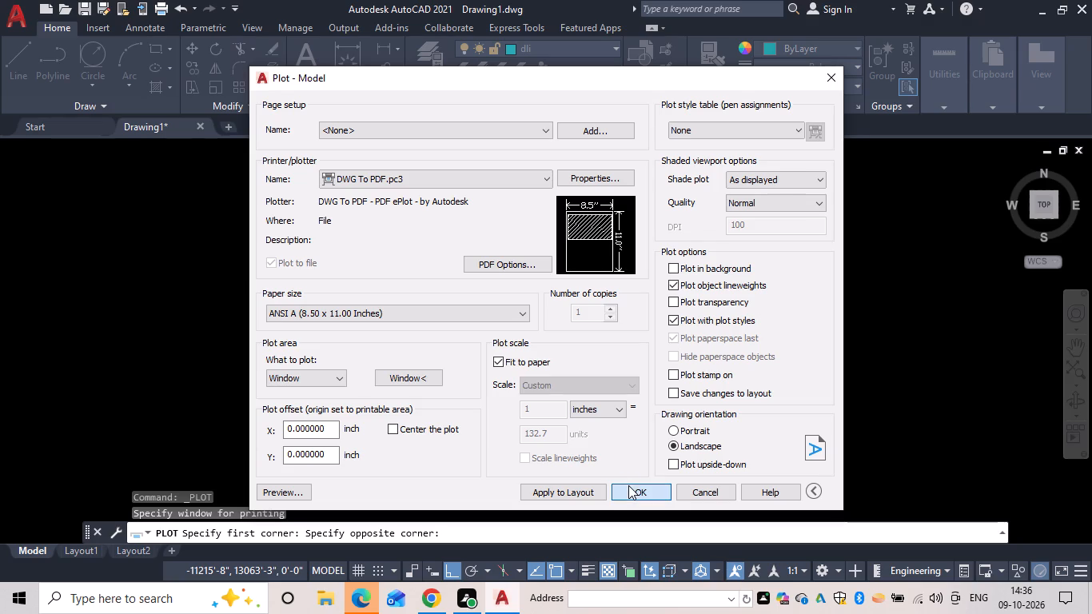
key("BackSpace")
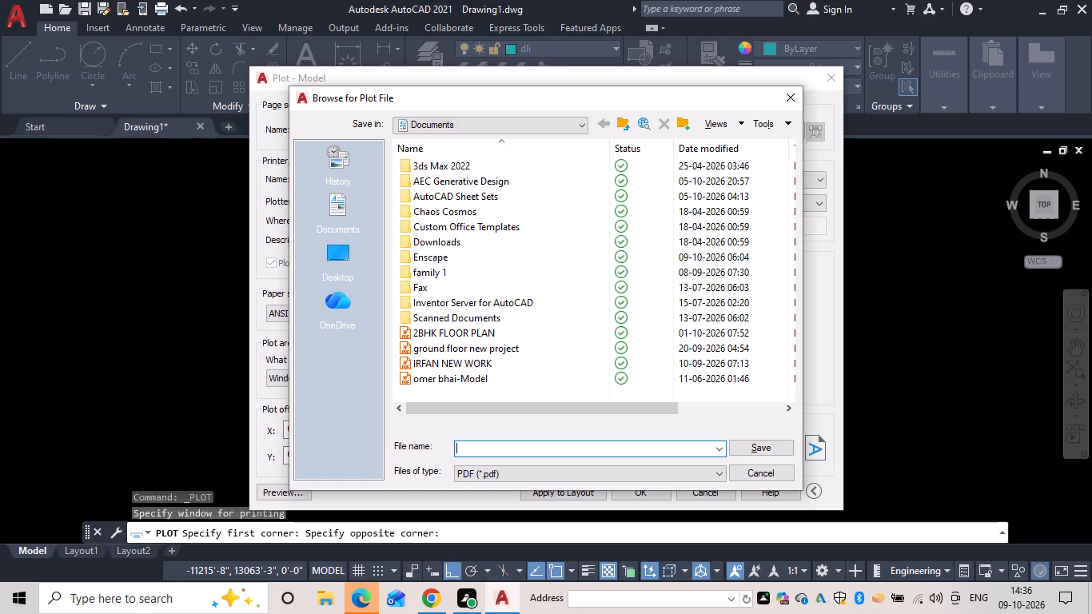
key("3")
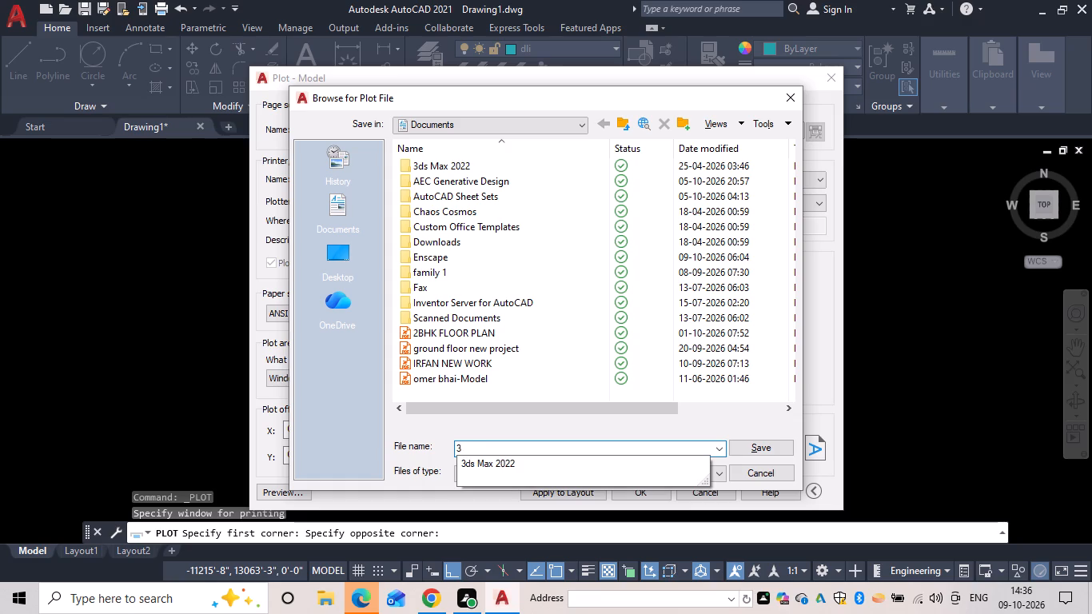
type("BHK")
key("space")
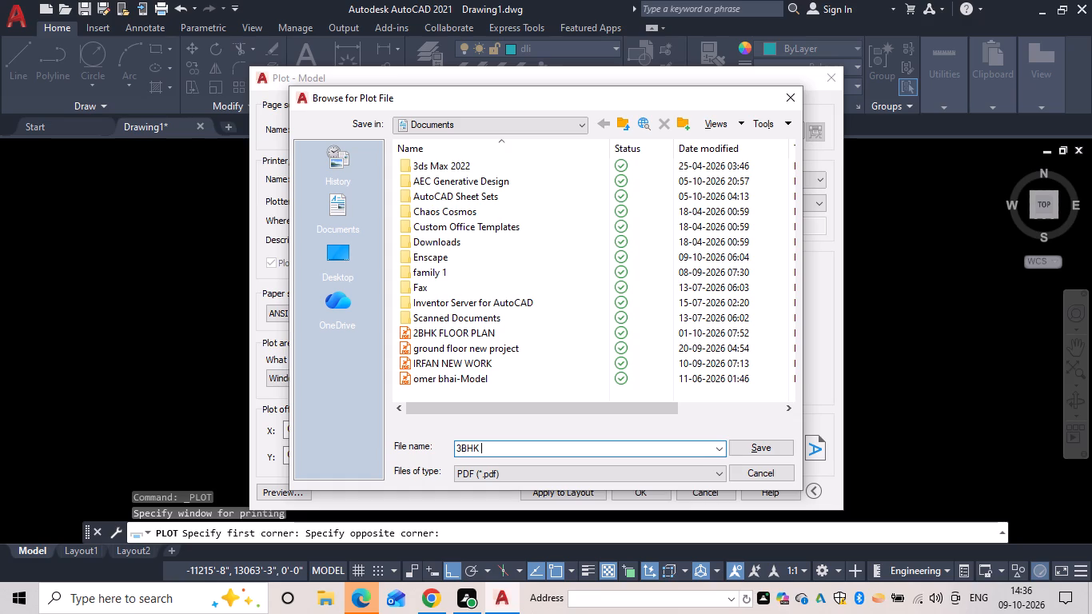
type("PLAN WIT")
type("H")
key("space")
key("f")
type("UR")
type("NITURE")
key("space")
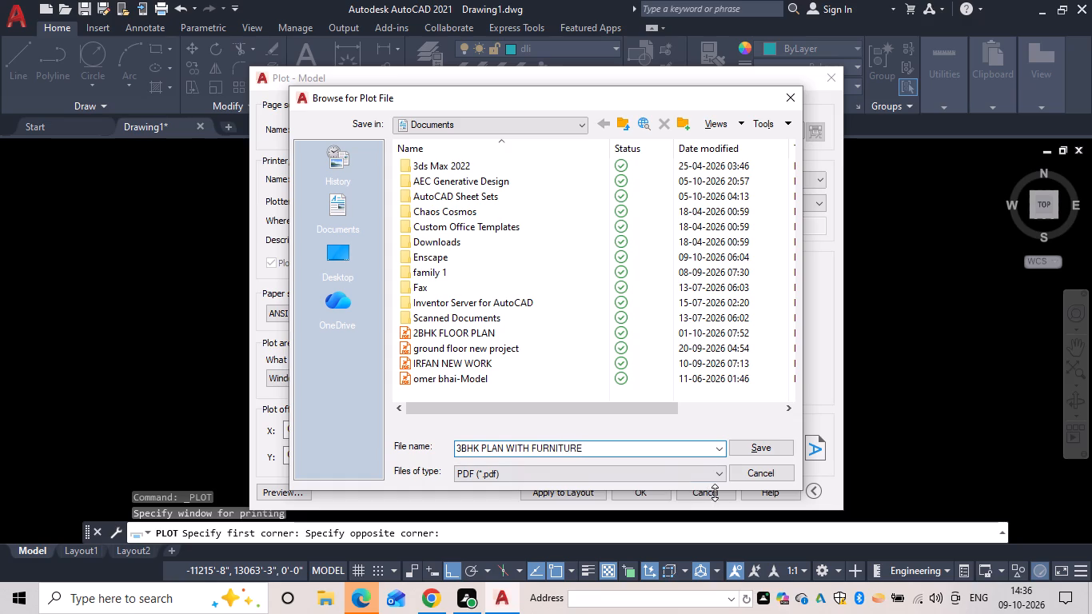
left_click(337, 260)
left_click_drag(337, 260, 349, 271)
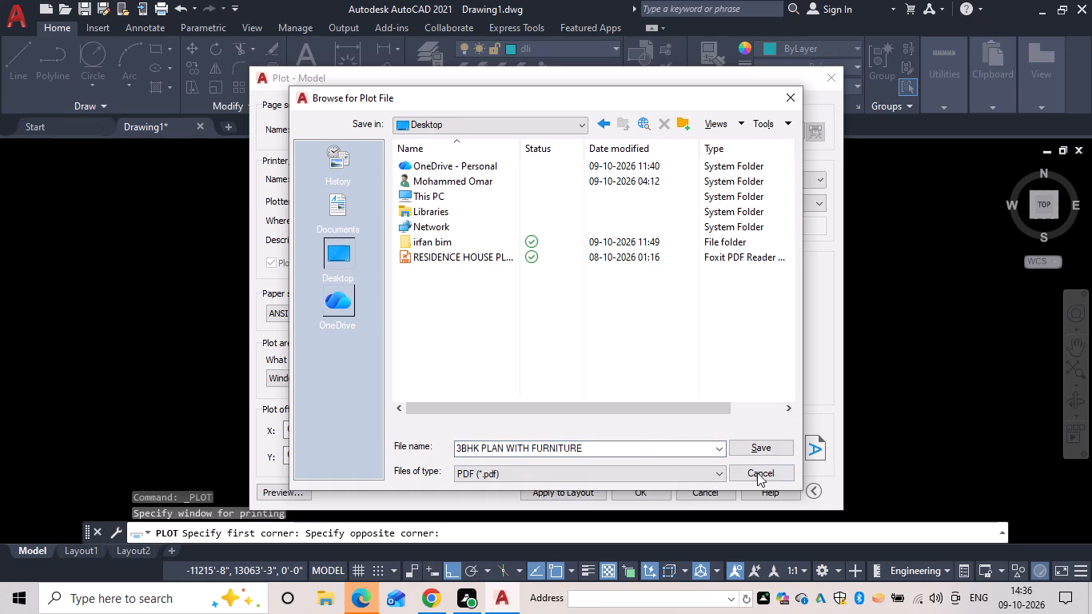
left_click(773, 451)
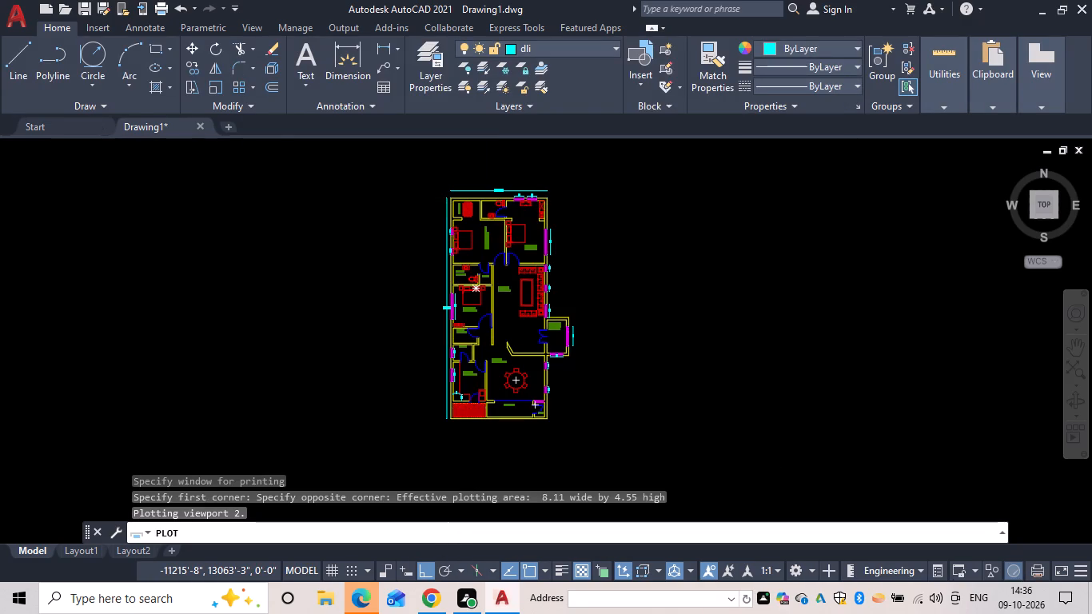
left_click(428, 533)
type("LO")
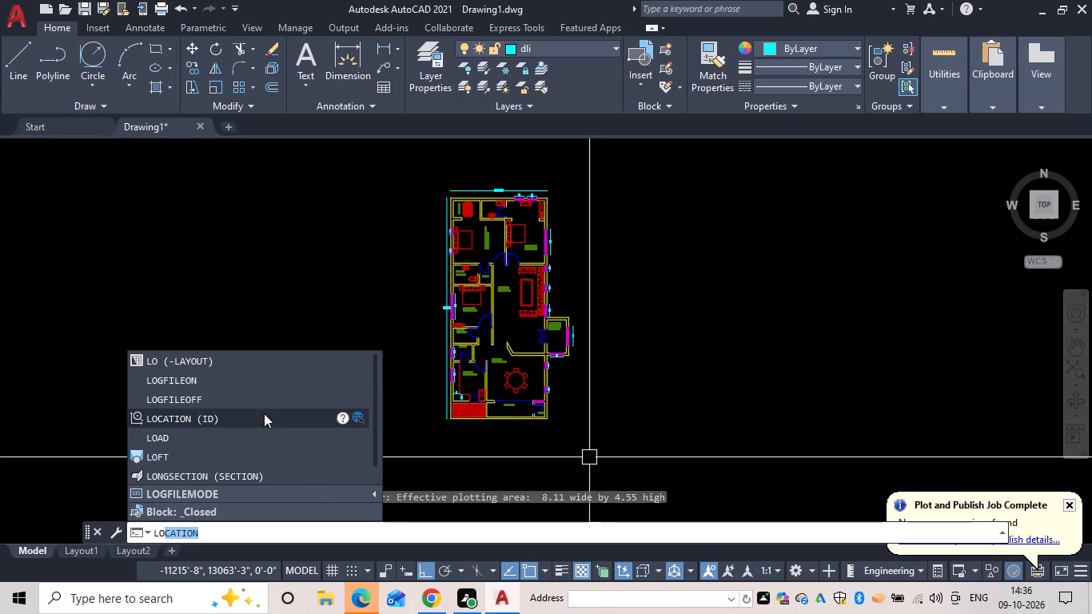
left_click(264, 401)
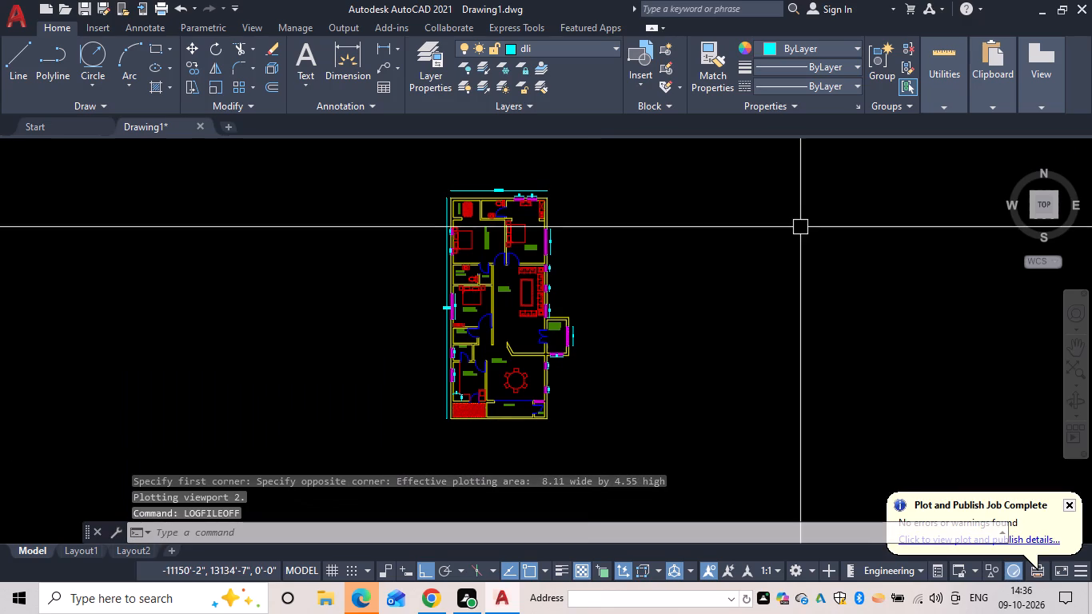
Quit the program, saving the drawing to the Desktop as 3BHK PLAN WITH FURNITURE in AutoCAD 2018 format.
left_click(1086, 4)
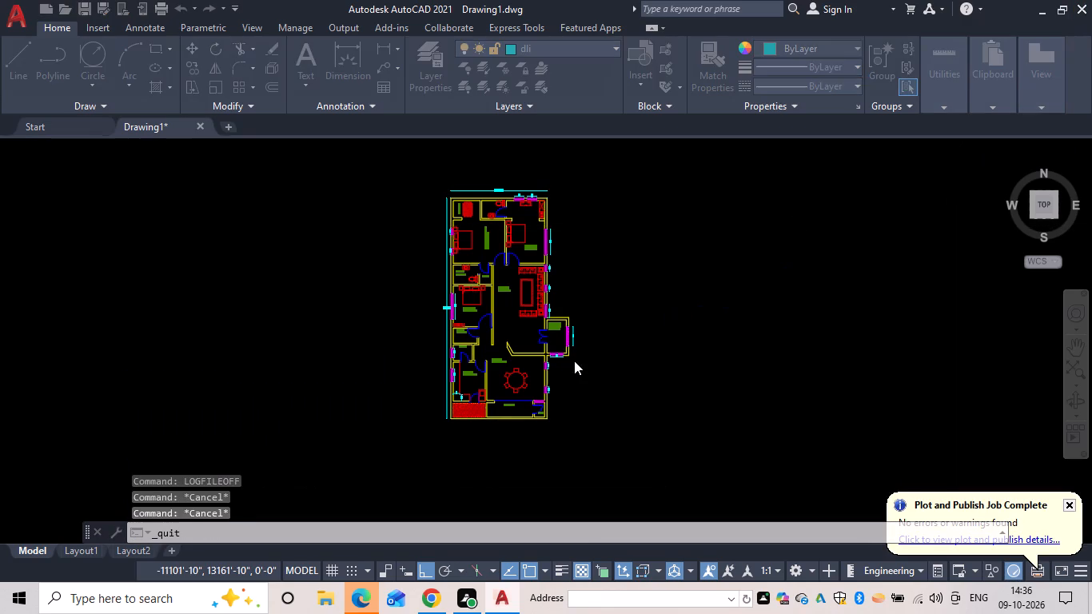
left_click(489, 332)
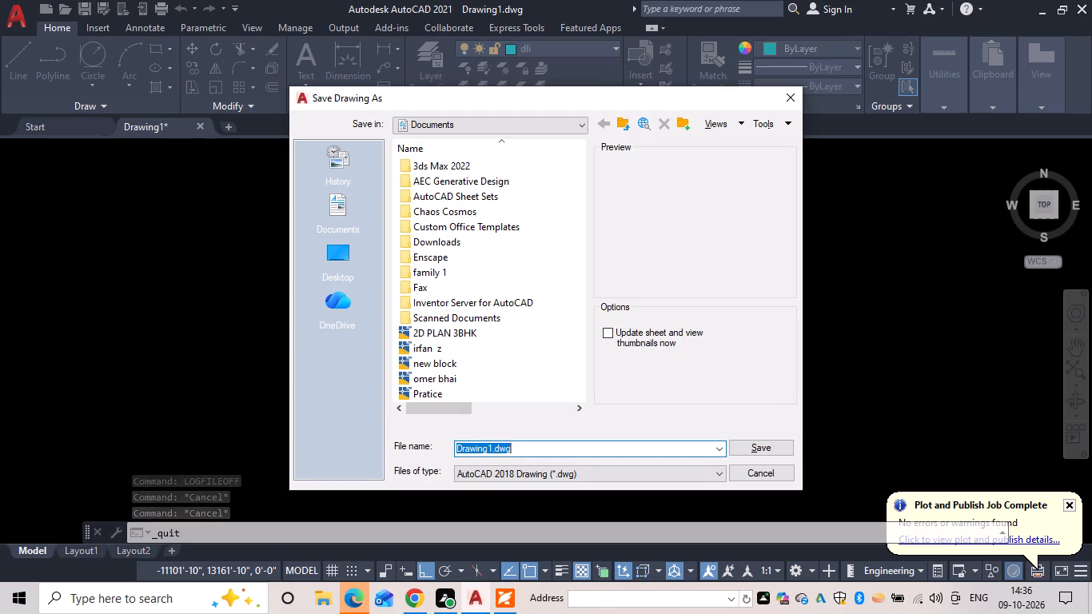
key("BackSpace")
type("3BHK")
key("space")
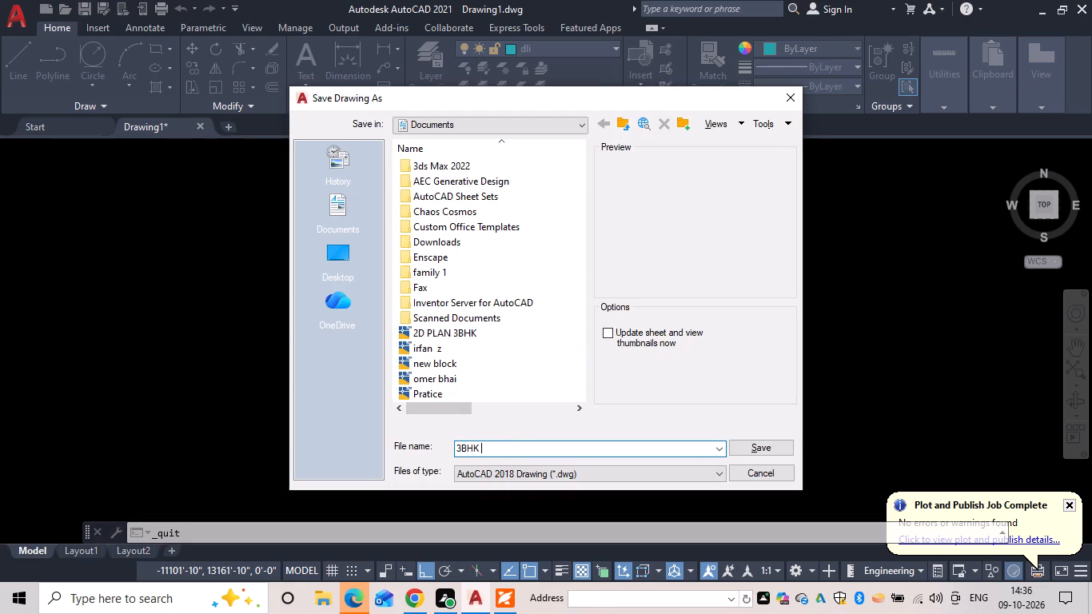
type("PLAN WITH")
key("space")
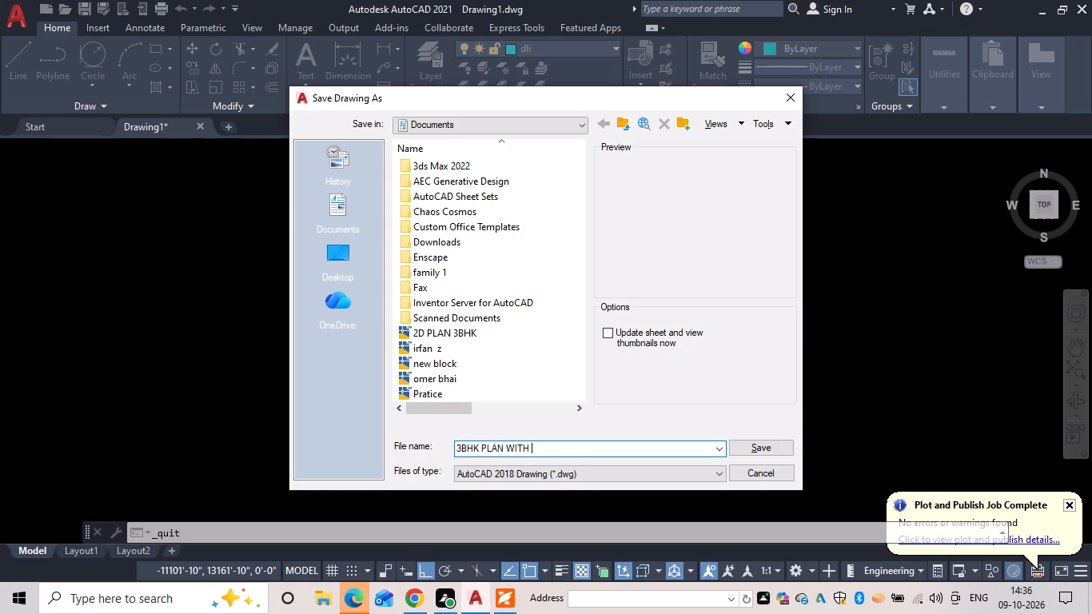
type("FU")
type("RNITURE")
key("space")
double_click(322, 257)
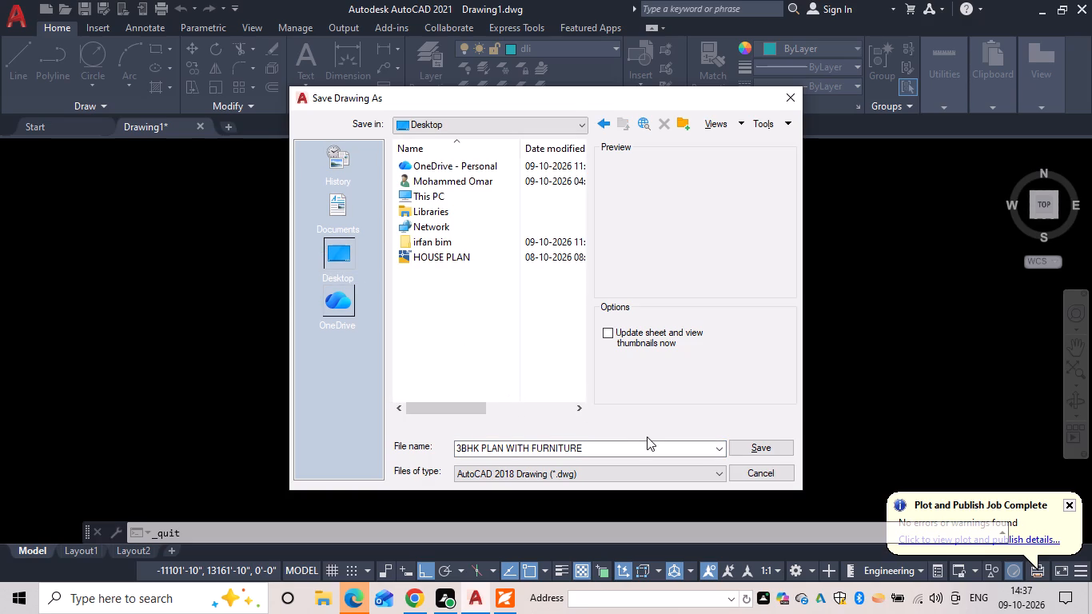
left_click(345, 267)
left_click_drag(345, 267, 364, 287)
left_click(765, 444)
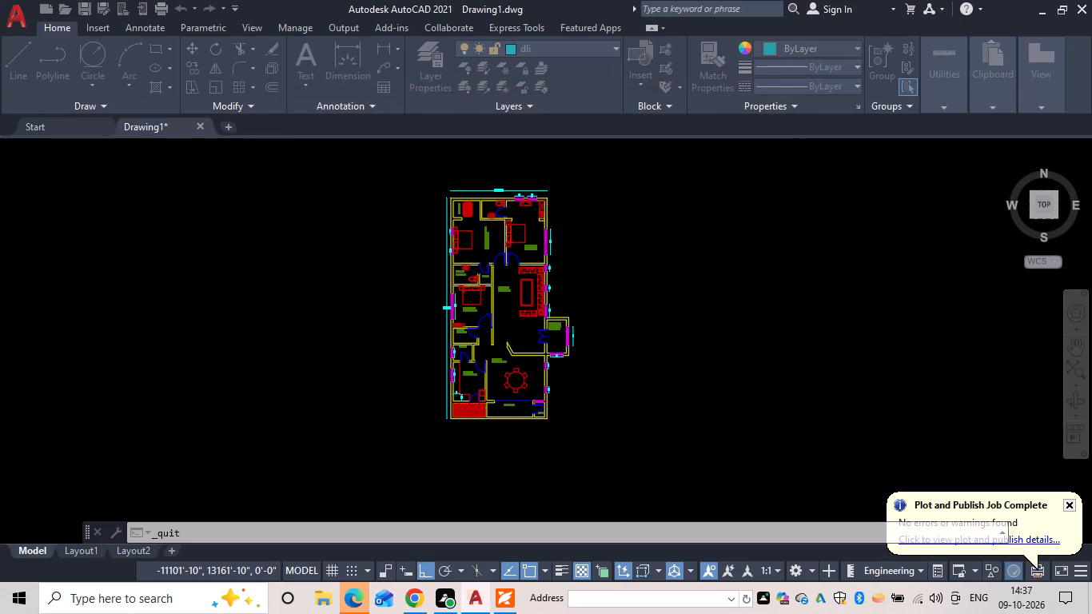